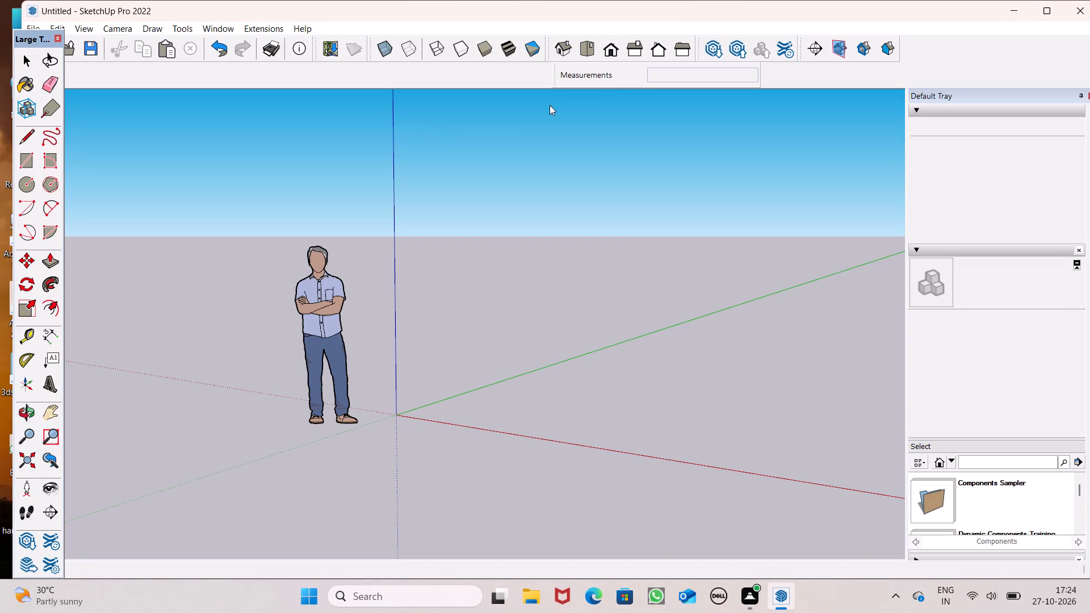
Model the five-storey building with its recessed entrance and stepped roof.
In top view, draw a 40' by 35' rectangle on the ground plane between the red and green axes.
{"action": "left_click", "coordinate": [590, 53]}
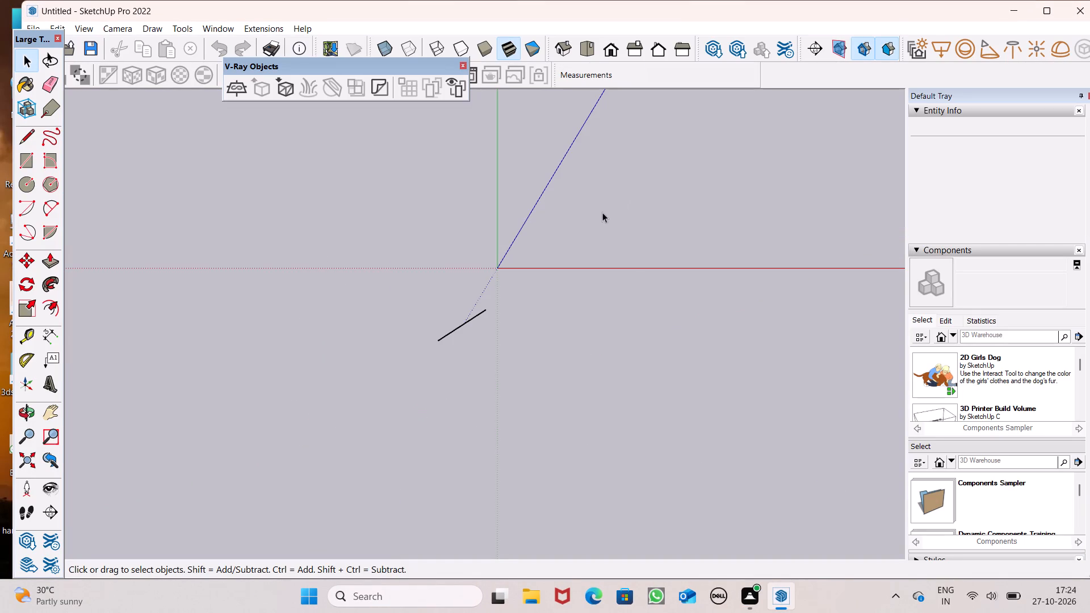
{"action": "scroll", "coordinate": [529, 240], "scroll_direction": "down", "scroll_amount": 20}
{"action": "scroll", "coordinate": [529, 240], "scroll_direction": "down", "scroll_amount": 4}
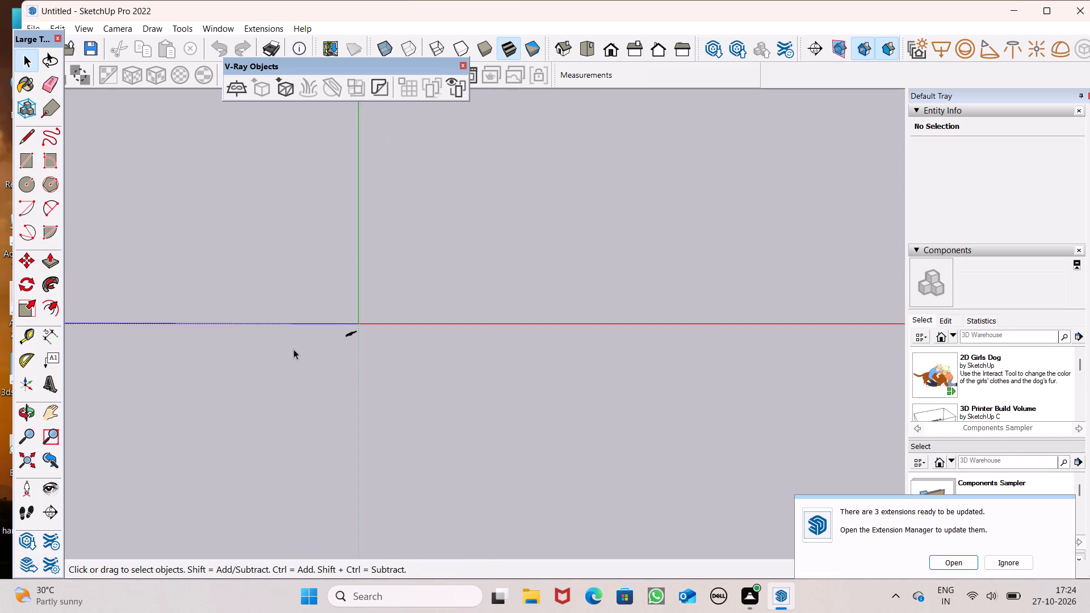
{"action": "scroll", "coordinate": [294, 349], "scroll_direction": "down", "scroll_amount": 8}
{"action": "scroll", "coordinate": [301, 270], "scroll_direction": "down", "scroll_amount": 7}
{"action": "scroll", "coordinate": [431, 173], "scroll_direction": "up", "scroll_amount": 9}
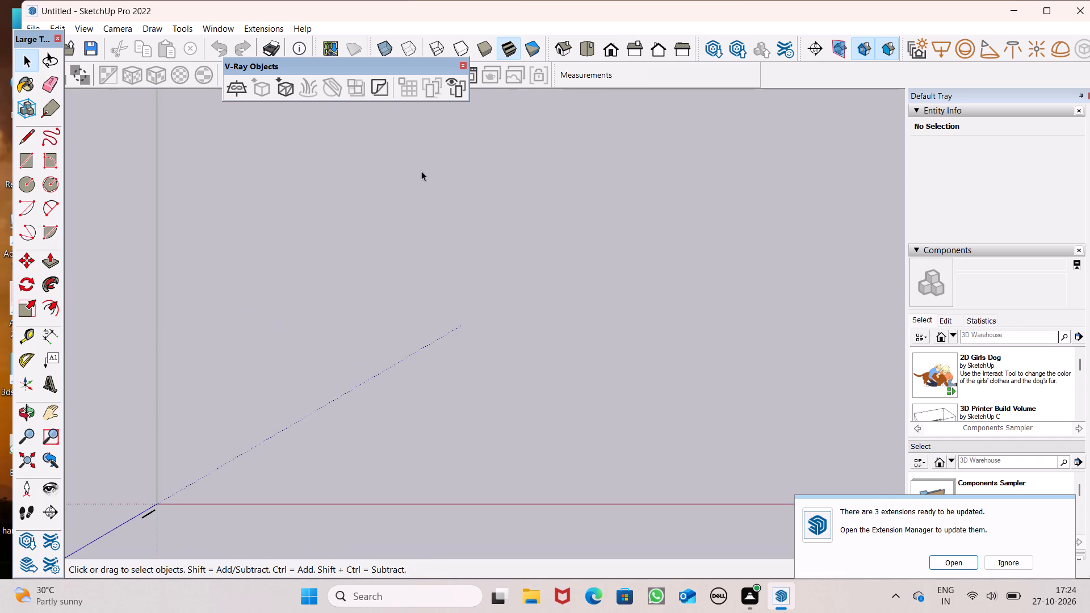
{"action": "scroll", "coordinate": [410, 167], "scroll_direction": "down", "scroll_amount": 1}
{"action": "scroll", "coordinate": [410, 167], "scroll_direction": "up", "scroll_amount": 1}
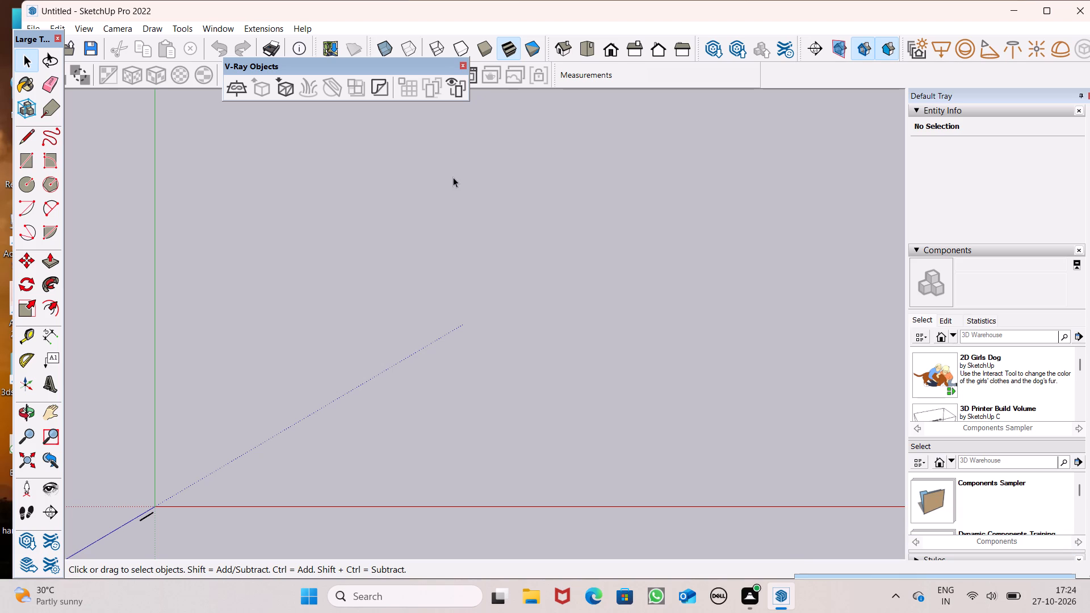
{"action": "scroll", "coordinate": [453, 177], "scroll_direction": "down", "scroll_amount": 1}
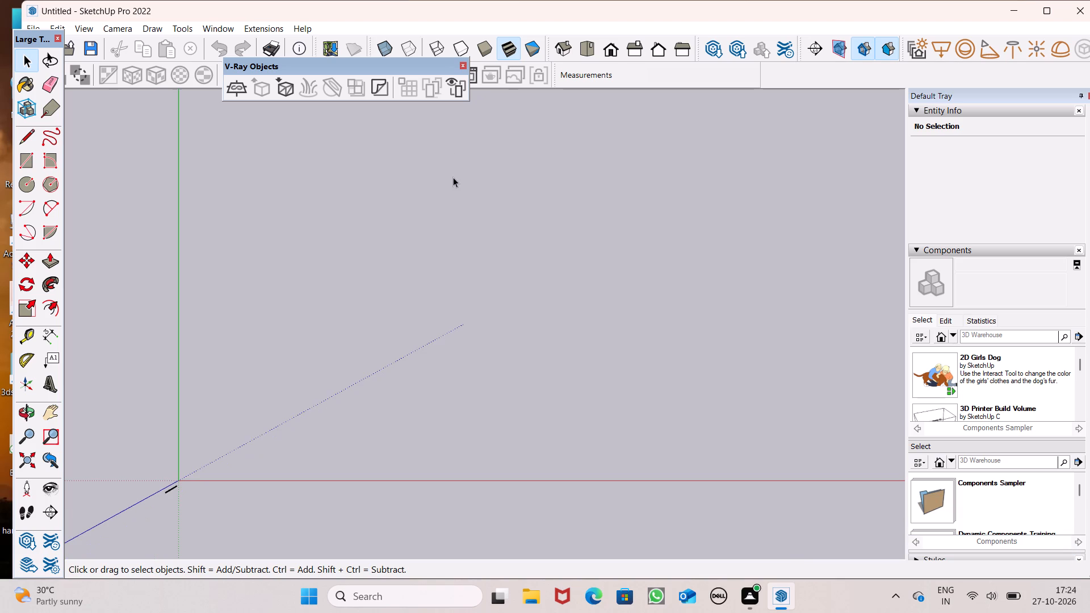
{"action": "scroll", "coordinate": [442, 167], "scroll_direction": "up", "scroll_amount": 1}
{"action": "left_click", "coordinate": [22, 160]}
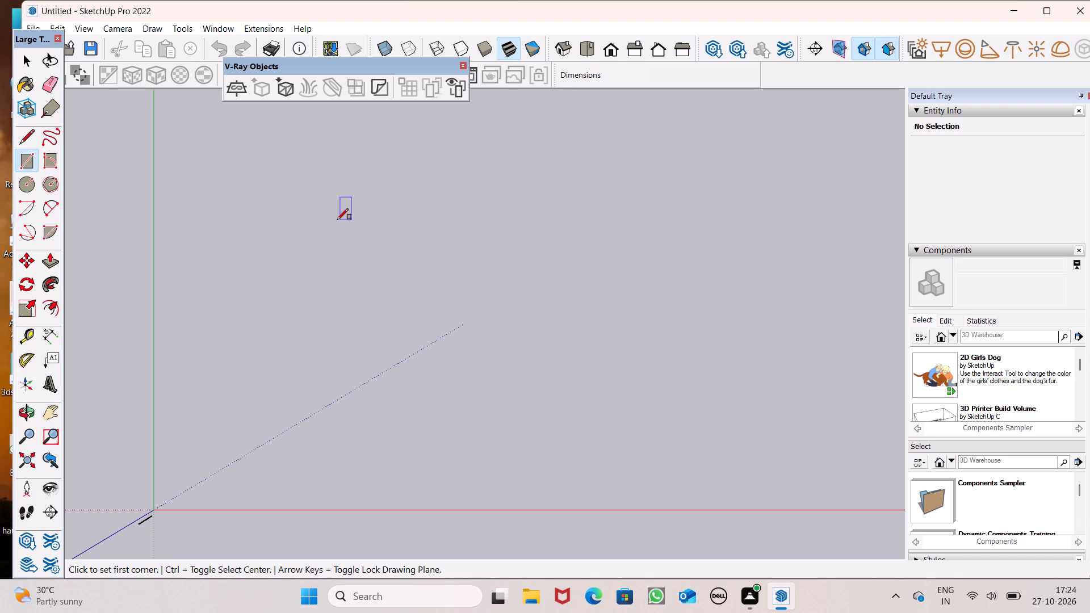
{"action": "left_click", "coordinate": [278, 182]}
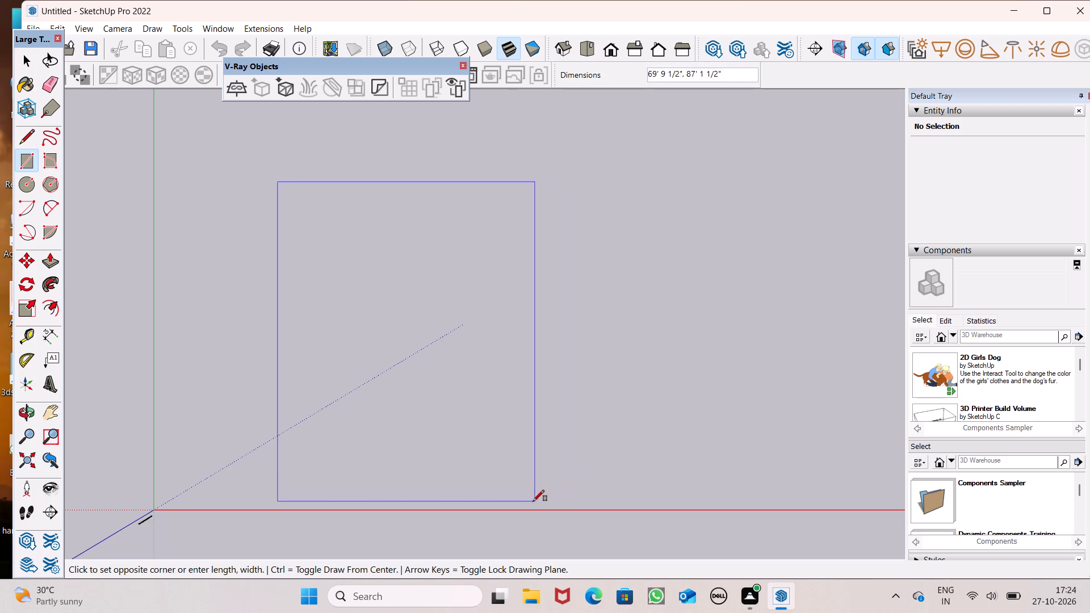
{"action": "key", "text": "4"}
{"action": "type", "text": "0',35'"}
{"action": "key", "text": "Return"}
{"action": "key", "text": "space"}
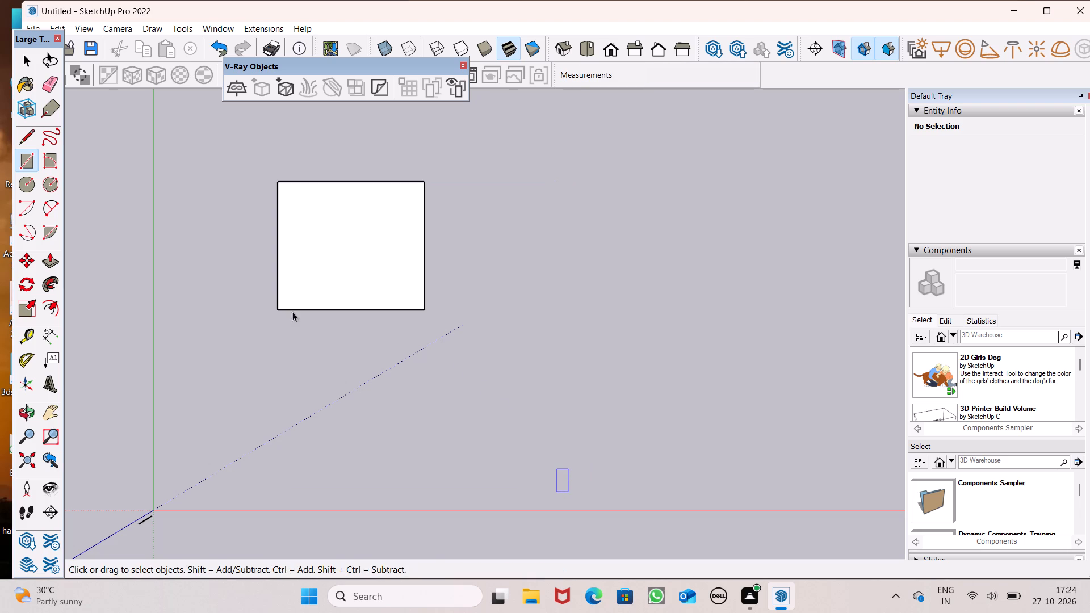
Move the whole rectangle, face and edges, a short distance closer to the red axis and deselect it.
{"action": "double_click", "coordinate": [412, 246]}
{"action": "key", "text": "m"}
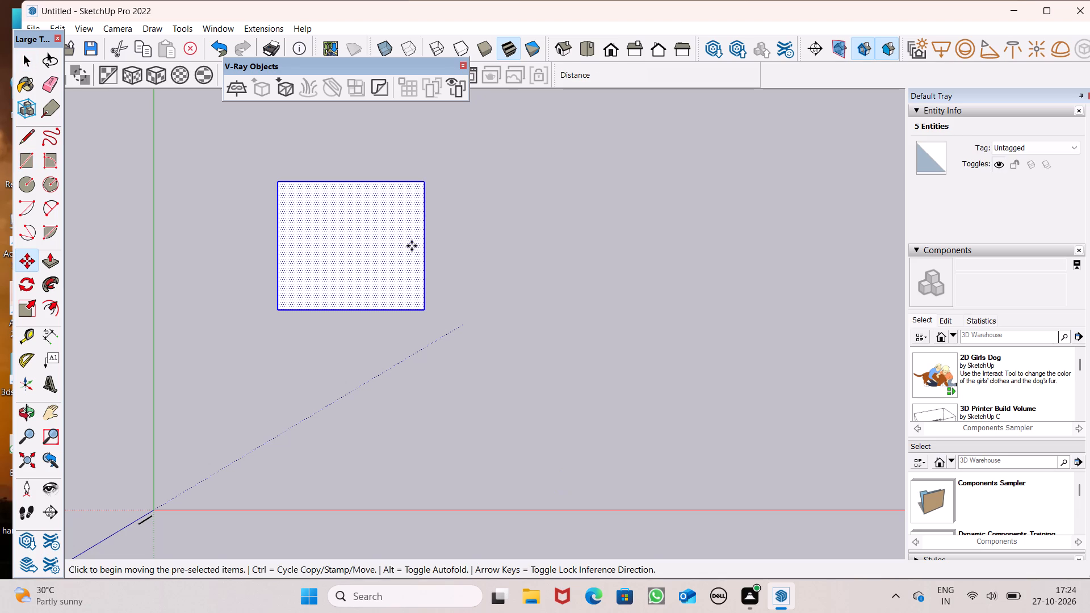
{"action": "key", "text": "Return"}
{"action": "left_click_drag", "start_coordinate": [401, 255], "coordinate": [424, 334]}
{"action": "key", "text": "space"}
{"action": "left_click", "coordinate": [518, 325]}
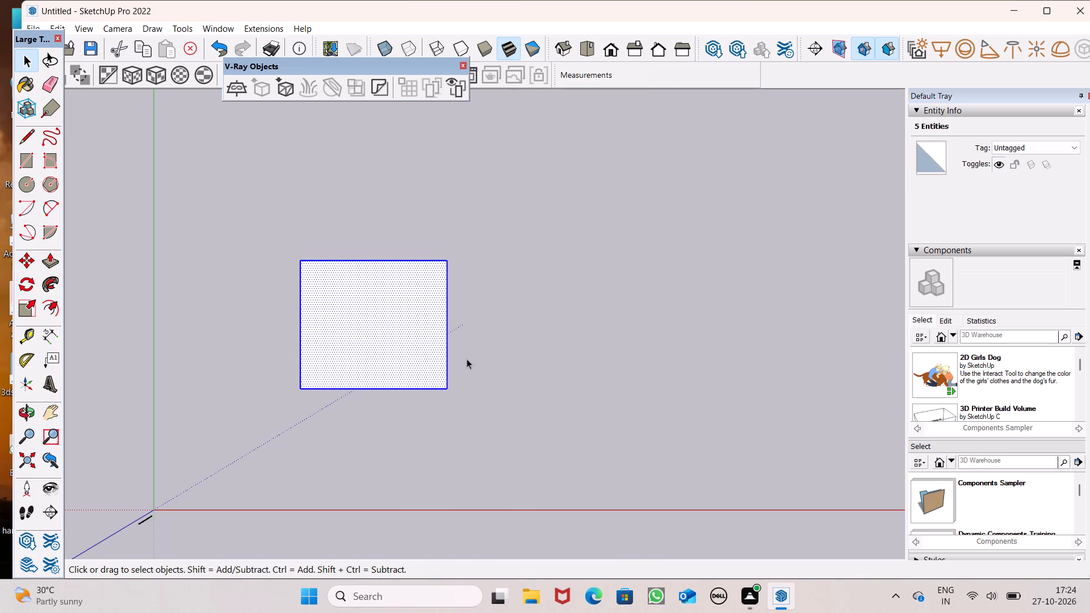
Push/Pull the rectangle's face upward 6" to make a thin slab.
{"action": "scroll", "coordinate": [401, 371], "scroll_direction": "up", "scroll_amount": 3}
{"action": "middle_click_drag", "start_coordinate": [364, 400], "coordinate": [419, 180]}
{"action": "scroll", "coordinate": [341, 342], "scroll_direction": "up", "scroll_amount": 1}
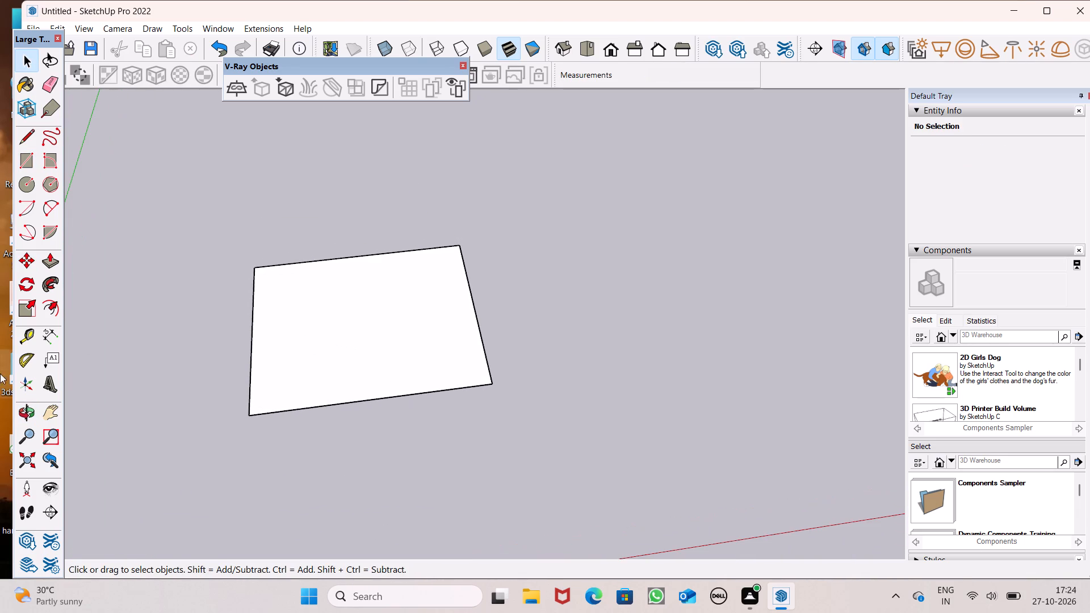
{"action": "left_click", "coordinate": [46, 266]}
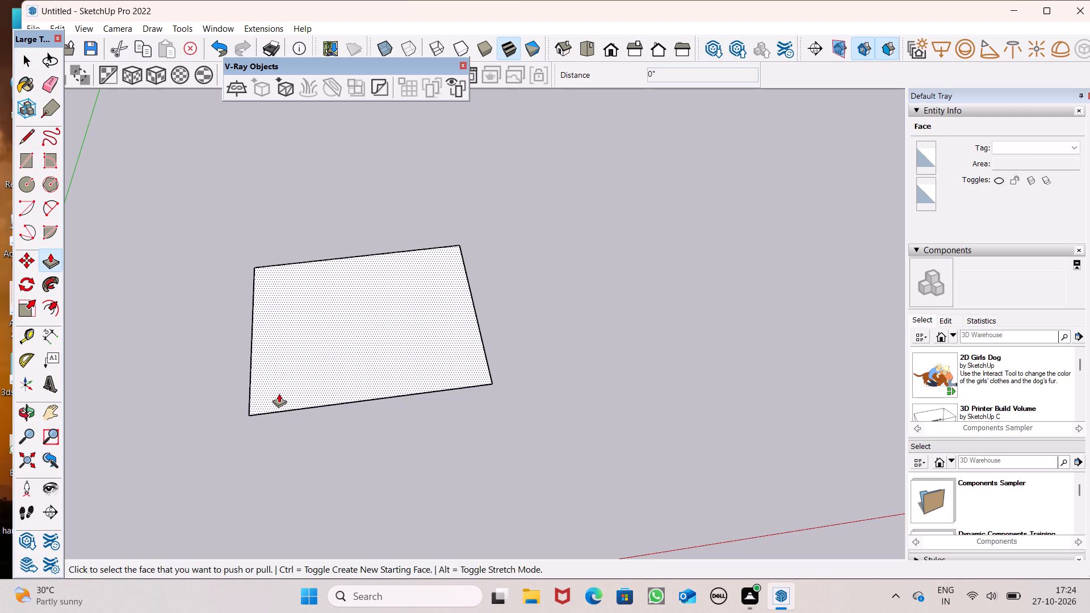
{"action": "left_click_drag", "start_coordinate": [262, 402], "coordinate": [249, 331]}
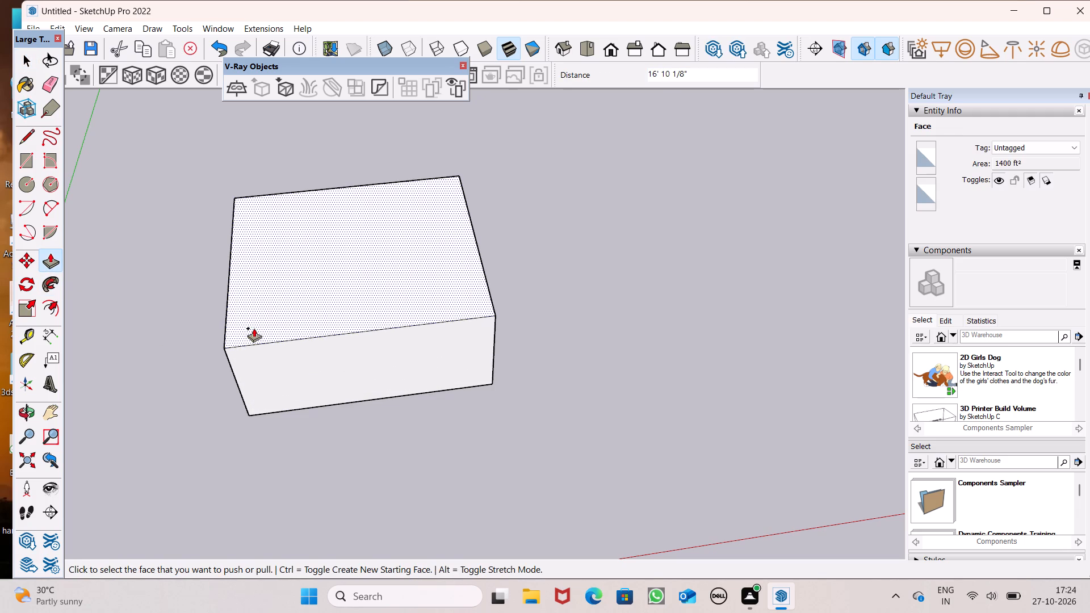
{"action": "key", "text": "6"}
{"action": "key", "text": "shift+quotedbl"}
{"action": "key", "text": "Return"}
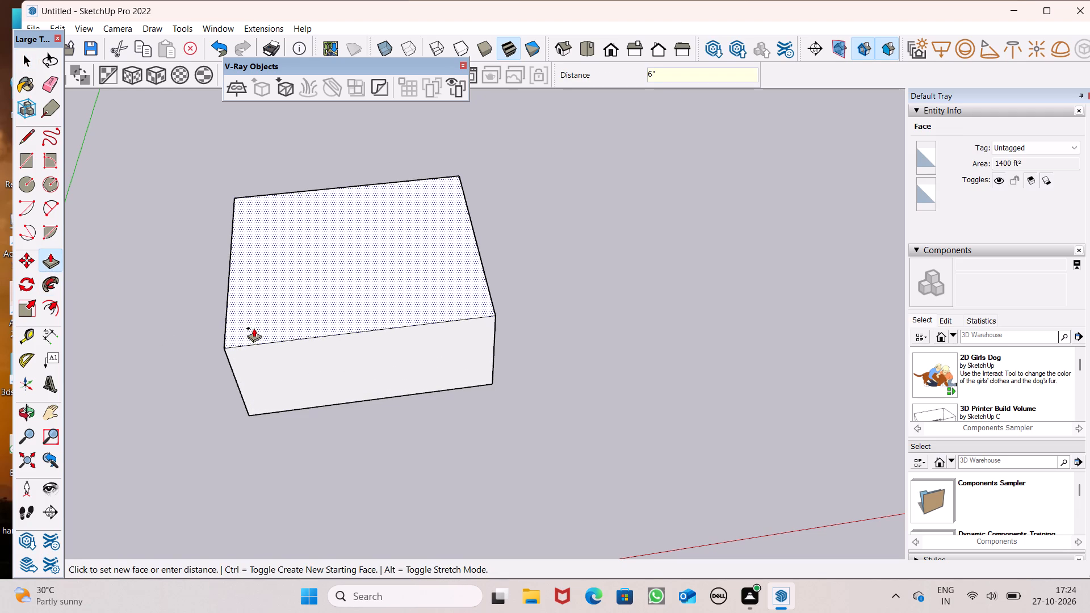
{"action": "key", "text": "space"}
Examine the thin slab from above and from several oblique angles.
{"action": "scroll", "coordinate": [349, 295], "scroll_direction": "down", "scroll_amount": 1}
{"action": "middle_click_drag", "start_coordinate": [434, 351], "coordinate": [423, 465]}
{"action": "scroll", "coordinate": [425, 468], "scroll_direction": "up", "scroll_amount": 1}
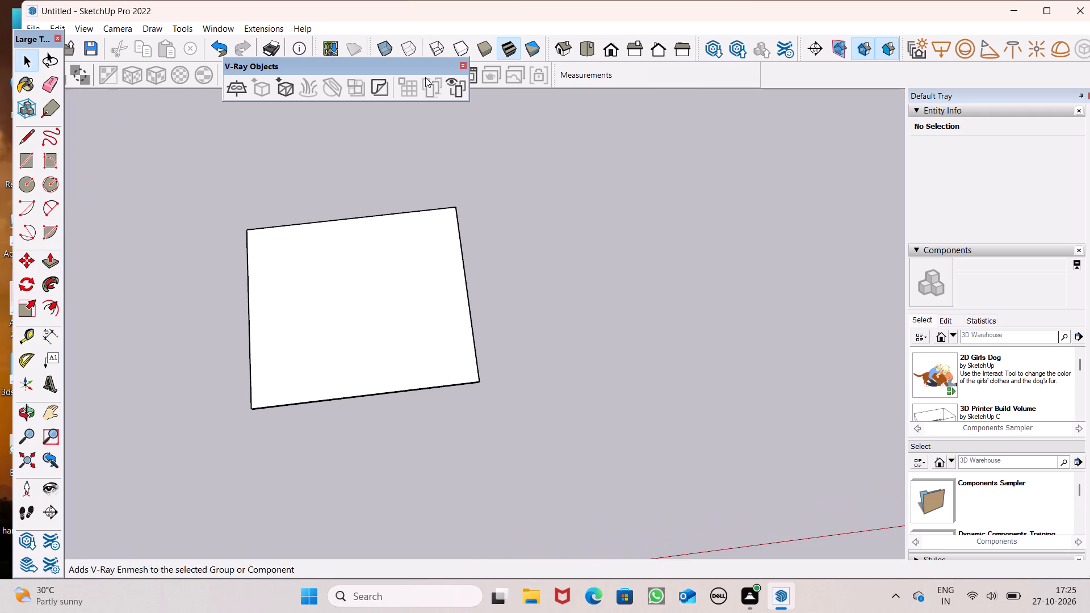
{"action": "left_click", "coordinate": [597, 51]}
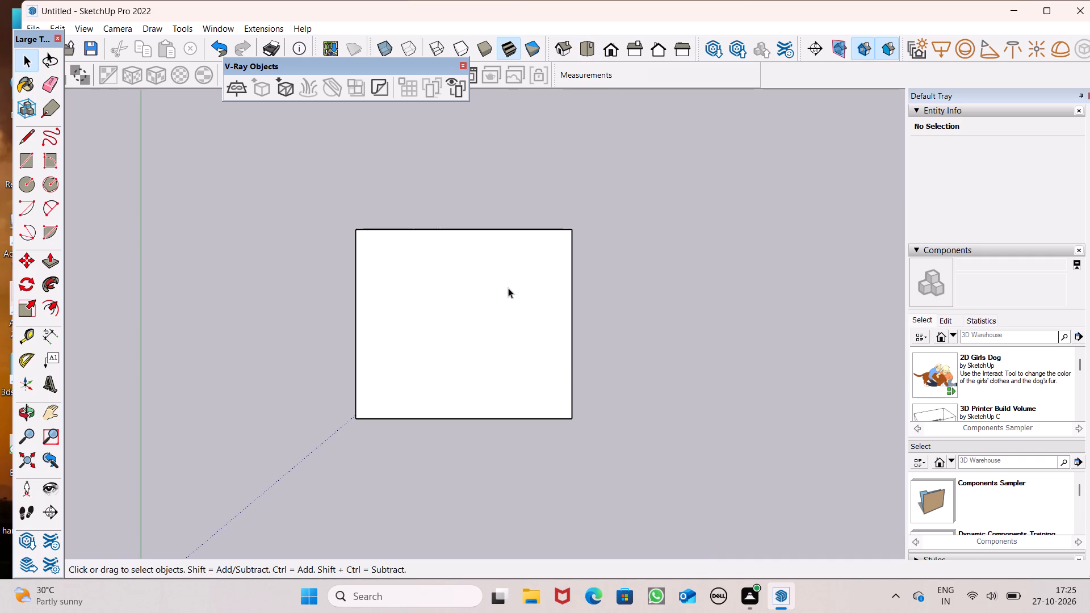
{"action": "scroll", "coordinate": [508, 288], "scroll_direction": "up", "scroll_amount": 1}
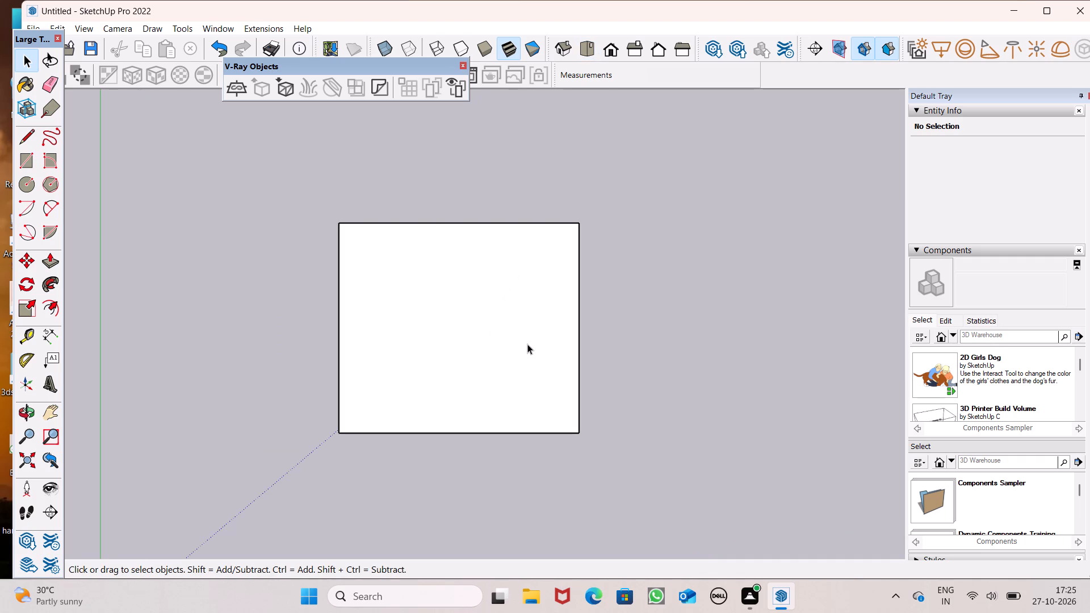
{"action": "scroll", "coordinate": [527, 344], "scroll_direction": "up", "scroll_amount": 2}
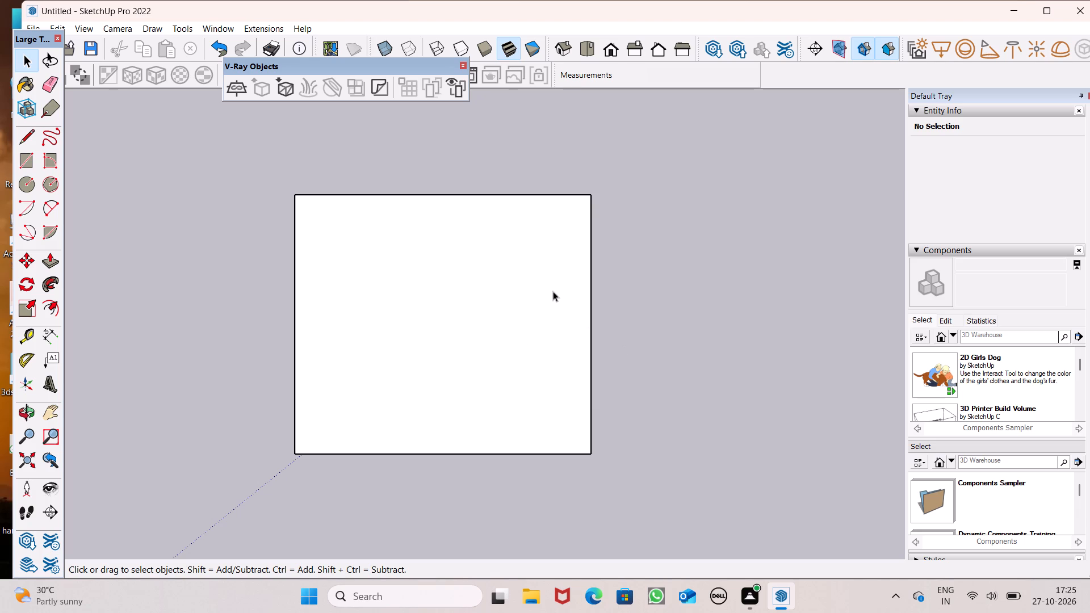
{"action": "scroll", "coordinate": [485, 290], "scroll_direction": "down", "scroll_amount": 3}
{"action": "middle_click_drag", "start_coordinate": [517, 364], "coordinate": [506, 147]}
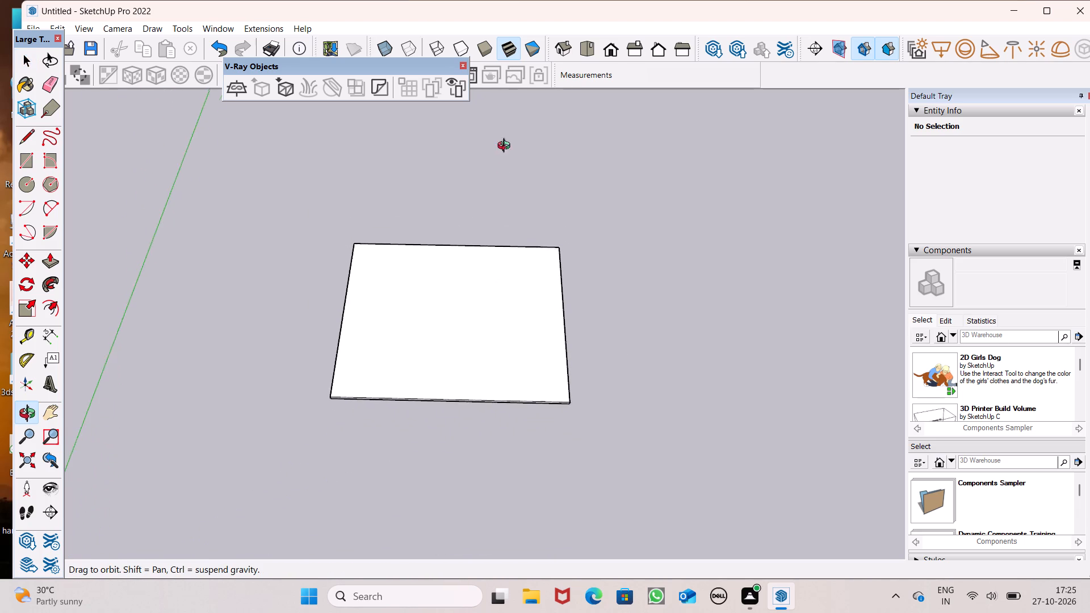
{"action": "middle_click_drag", "start_coordinate": [506, 147], "coordinate": [508, 125]}
{"action": "scroll", "coordinate": [481, 295], "scroll_direction": "up", "scroll_amount": 1}
{"action": "middle_click_drag", "start_coordinate": [480, 300], "coordinate": [498, 403]}
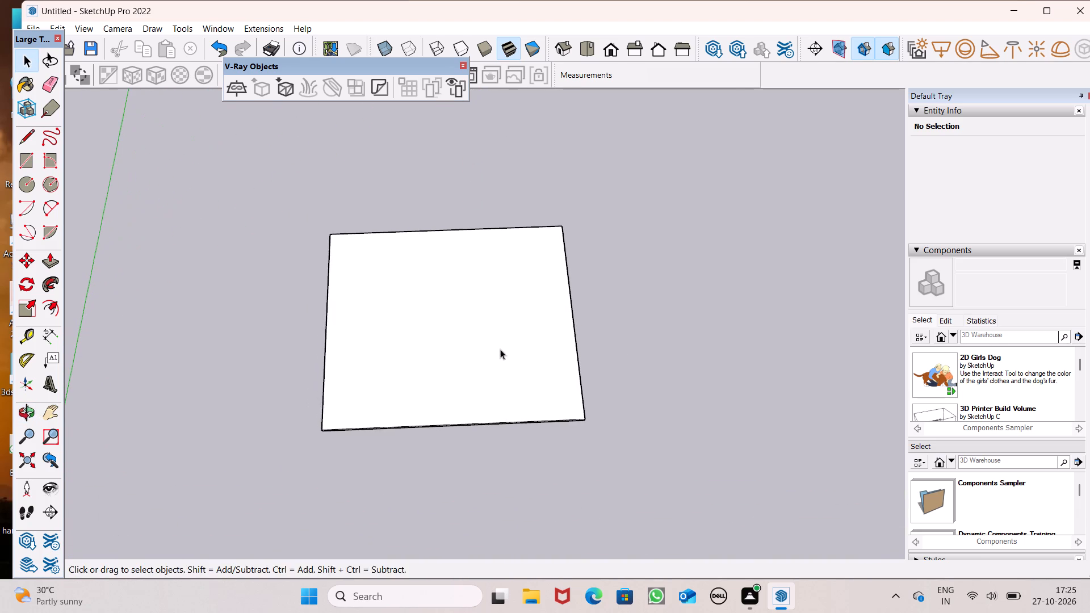
{"action": "middle_click_drag", "start_coordinate": [501, 355], "coordinate": [505, 452]}
{"action": "scroll", "coordinate": [505, 452], "scroll_direction": "up", "scroll_amount": 1}
{"action": "left_click", "coordinate": [1053, 471]}
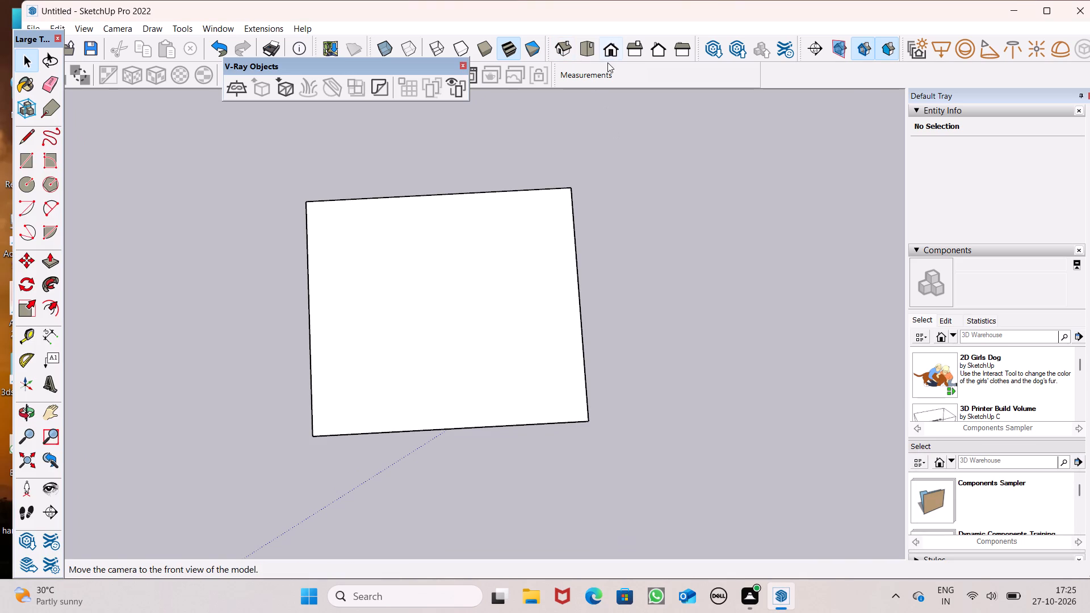
Push/Pull the slab's top face upward by 4'.
{"action": "left_click", "coordinate": [582, 47]}
{"action": "scroll", "coordinate": [569, 179], "scroll_direction": "down", "scroll_amount": 1}
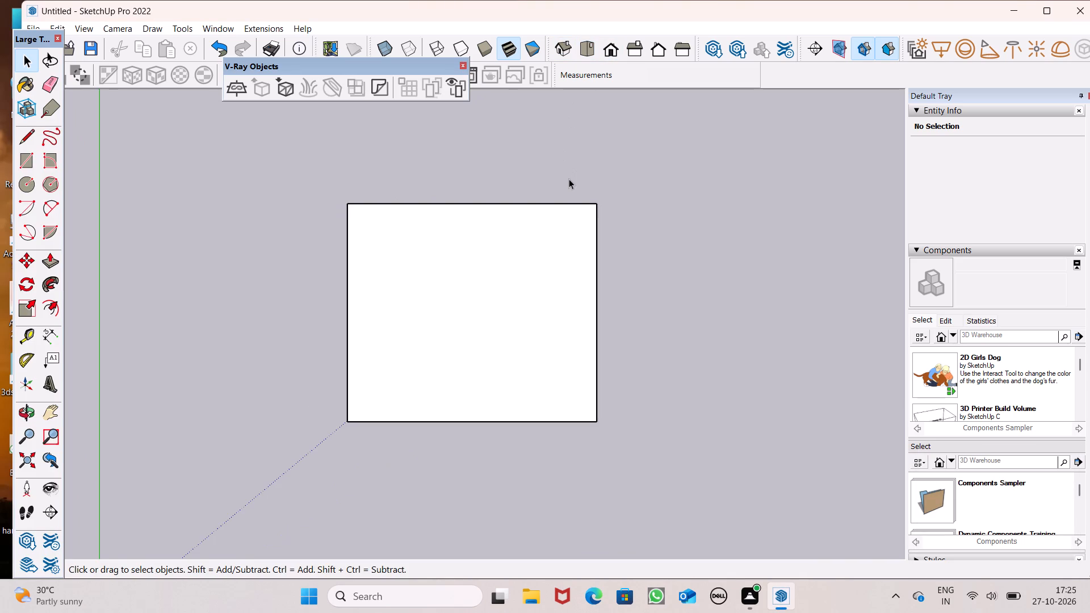
{"action": "scroll", "coordinate": [548, 176], "scroll_direction": "down", "scroll_amount": 2}
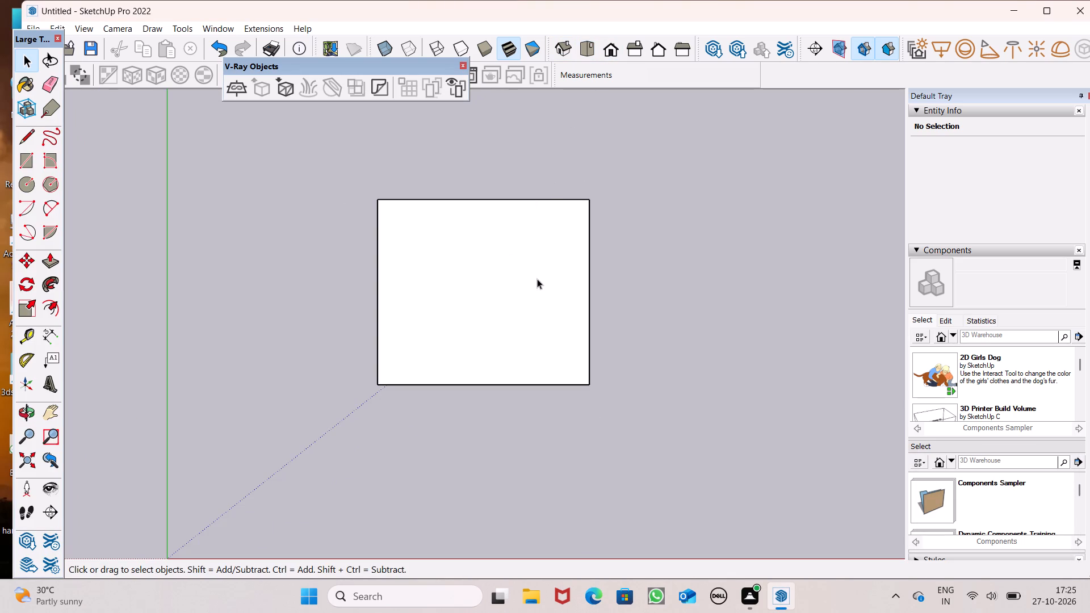
{"action": "scroll", "coordinate": [538, 279], "scroll_direction": "up", "scroll_amount": 2}
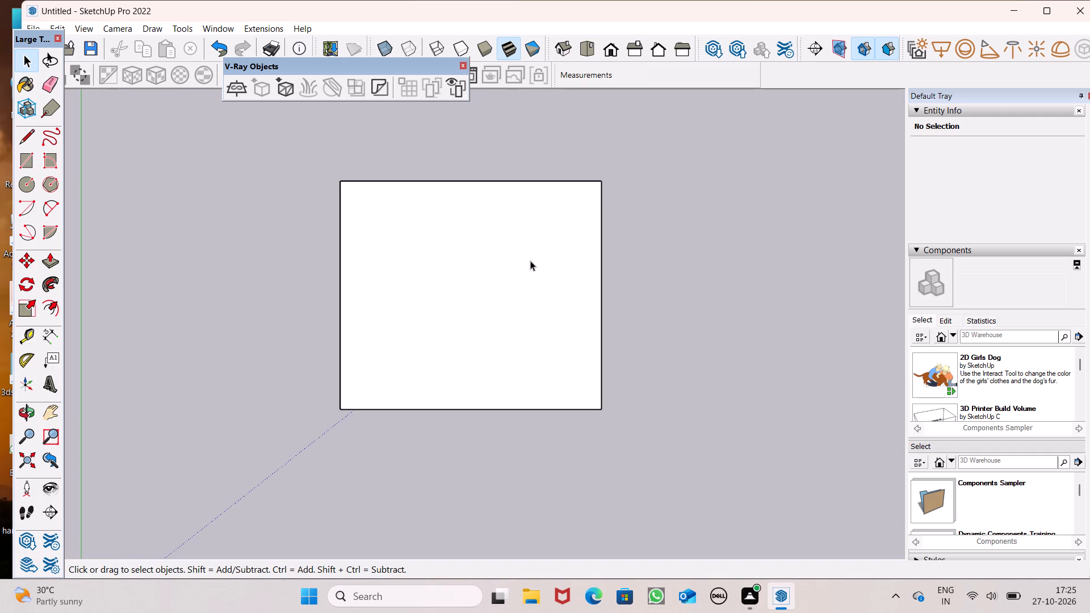
{"action": "left_click", "coordinate": [49, 266]}
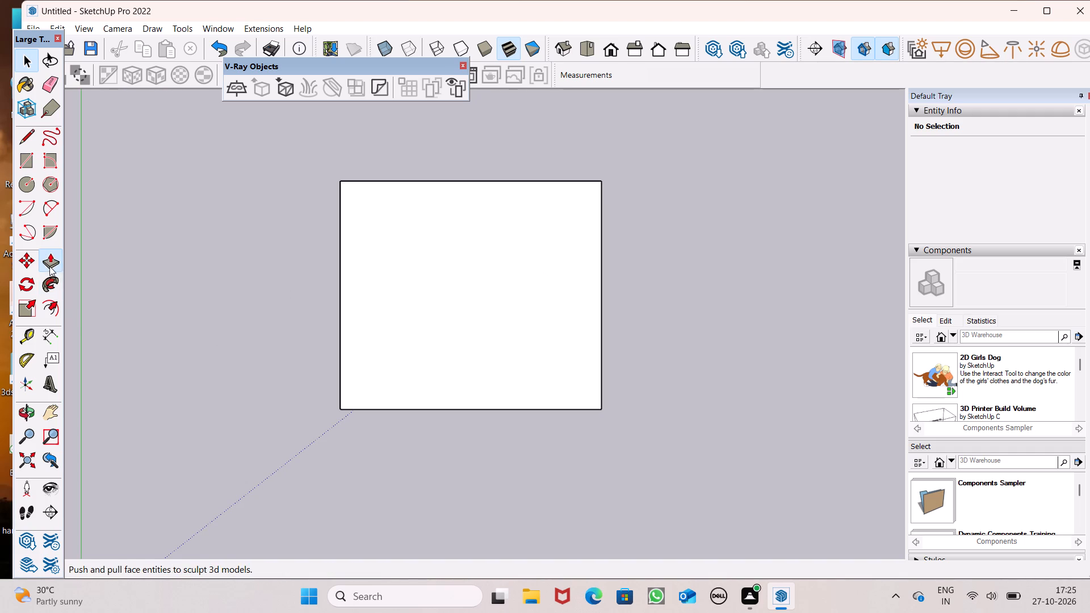
{"action": "left_click_drag", "start_coordinate": [469, 331], "coordinate": [422, 338]}
{"action": "key", "text": "4"}
{"action": "key", "text": "apostrophe"}
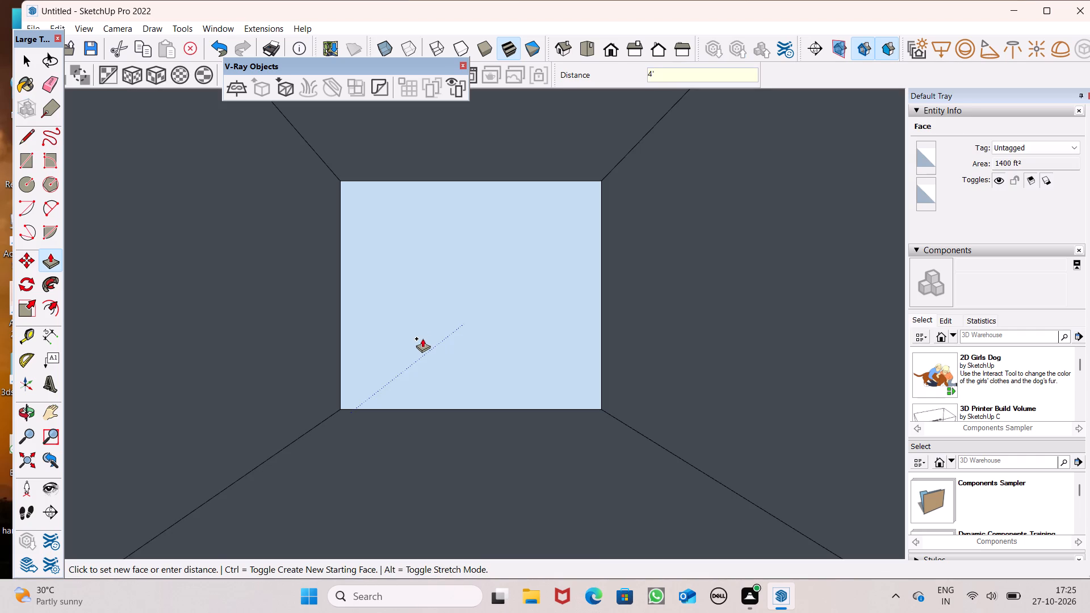
{"action": "left_click_drag", "start_coordinate": [422, 338], "coordinate": [422, 332]}
{"action": "key", "text": "Return"}
Examine the raised block's sides and top face from low and high angles.
{"action": "scroll", "coordinate": [428, 308], "scroll_direction": "down", "scroll_amount": 4}
{"action": "middle_click_drag", "start_coordinate": [434, 318], "coordinate": [455, 16]}
{"action": "scroll", "coordinate": [448, 44], "scroll_direction": "up", "scroll_amount": 1}
{"action": "middle_click_drag", "start_coordinate": [469, 309], "coordinate": [480, 177]}
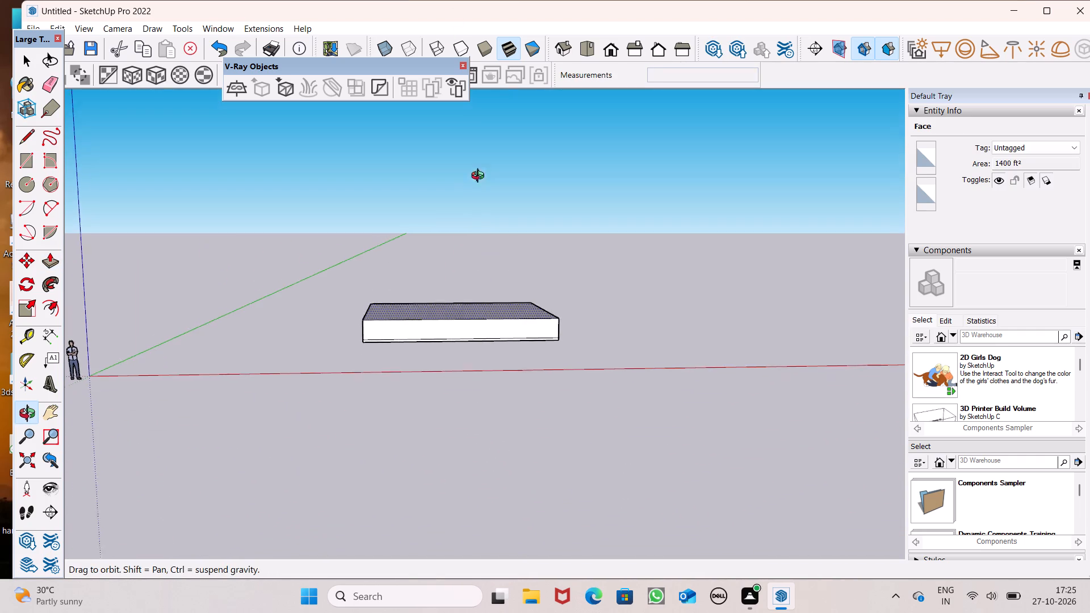
{"action": "middle_click_drag", "start_coordinate": [480, 177], "coordinate": [481, 176]}
{"action": "scroll", "coordinate": [481, 176], "scroll_direction": "up", "scroll_amount": 1}
{"action": "scroll", "coordinate": [438, 305], "scroll_direction": "up", "scroll_amount": 6}
{"action": "scroll", "coordinate": [437, 304], "scroll_direction": "down", "scroll_amount": 2}
{"action": "middle_click_drag", "start_coordinate": [445, 303], "coordinate": [447, 345]}
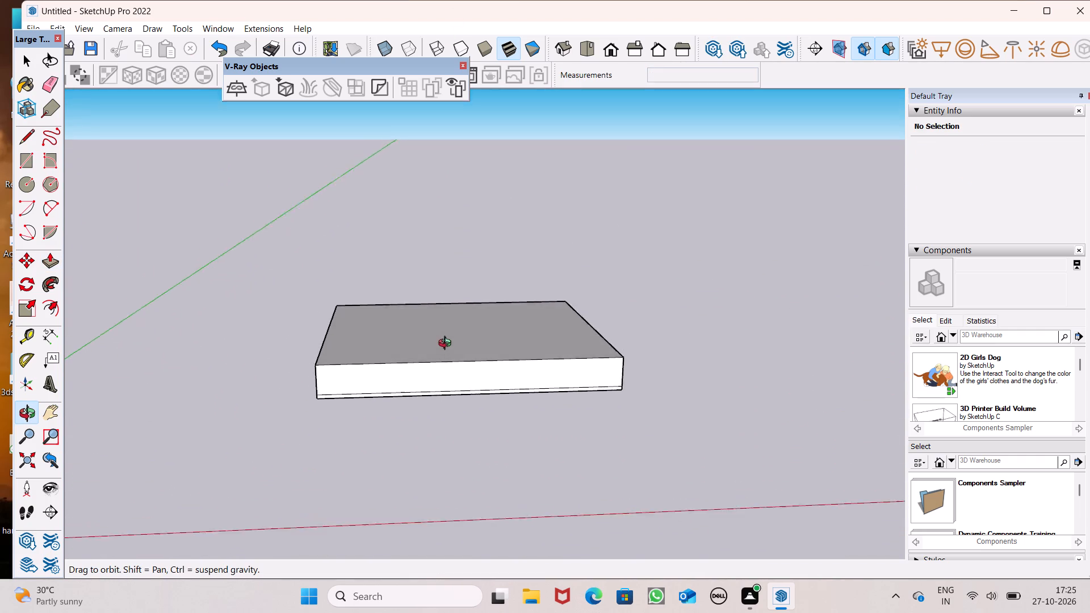
{"action": "middle_click_drag", "start_coordinate": [447, 345], "coordinate": [441, 390]}
{"action": "scroll", "coordinate": [441, 337], "scroll_direction": "down", "scroll_amount": 1}
{"action": "middle_click_drag", "start_coordinate": [454, 335], "coordinate": [422, 414]}
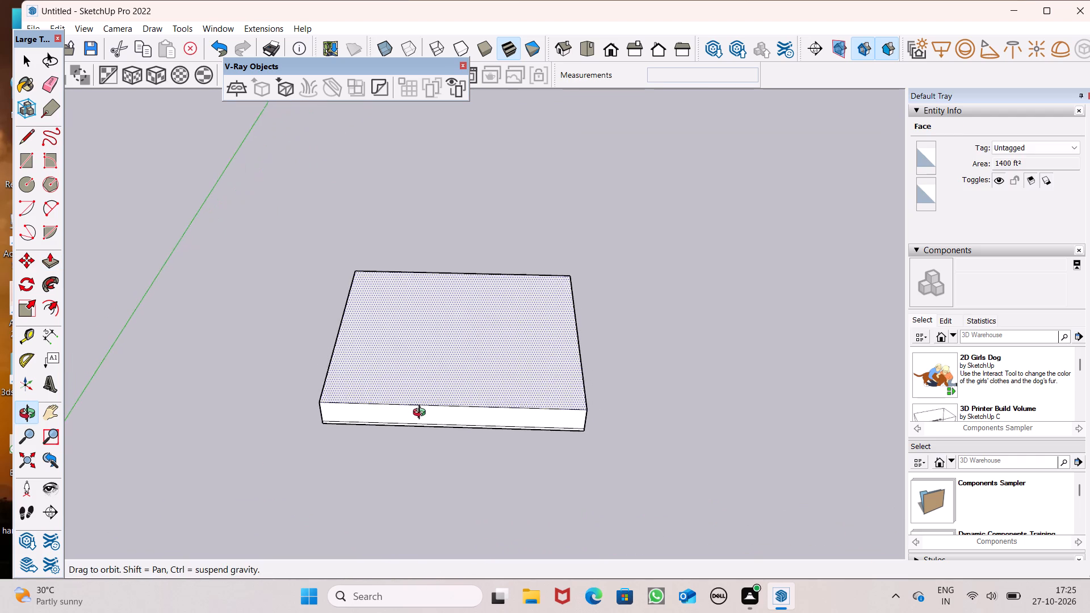
{"action": "middle_click_drag", "start_coordinate": [422, 414], "coordinate": [443, 431]}
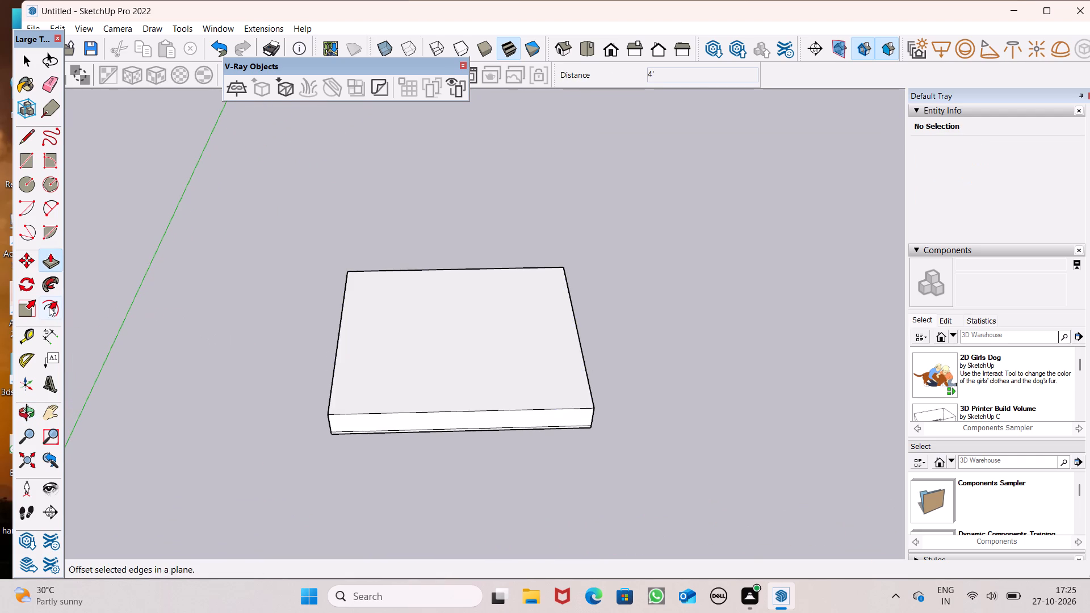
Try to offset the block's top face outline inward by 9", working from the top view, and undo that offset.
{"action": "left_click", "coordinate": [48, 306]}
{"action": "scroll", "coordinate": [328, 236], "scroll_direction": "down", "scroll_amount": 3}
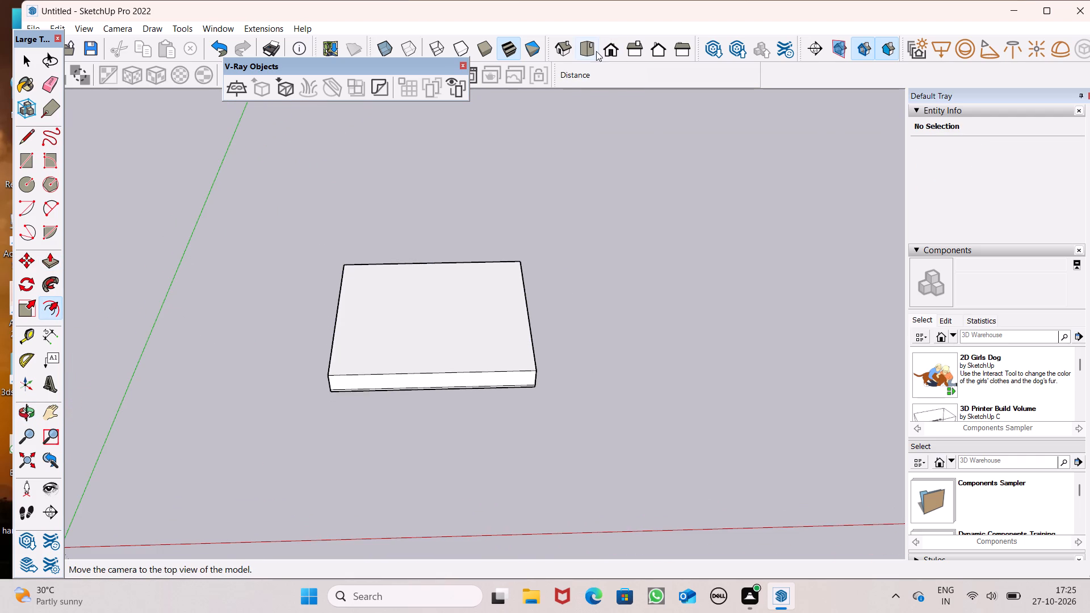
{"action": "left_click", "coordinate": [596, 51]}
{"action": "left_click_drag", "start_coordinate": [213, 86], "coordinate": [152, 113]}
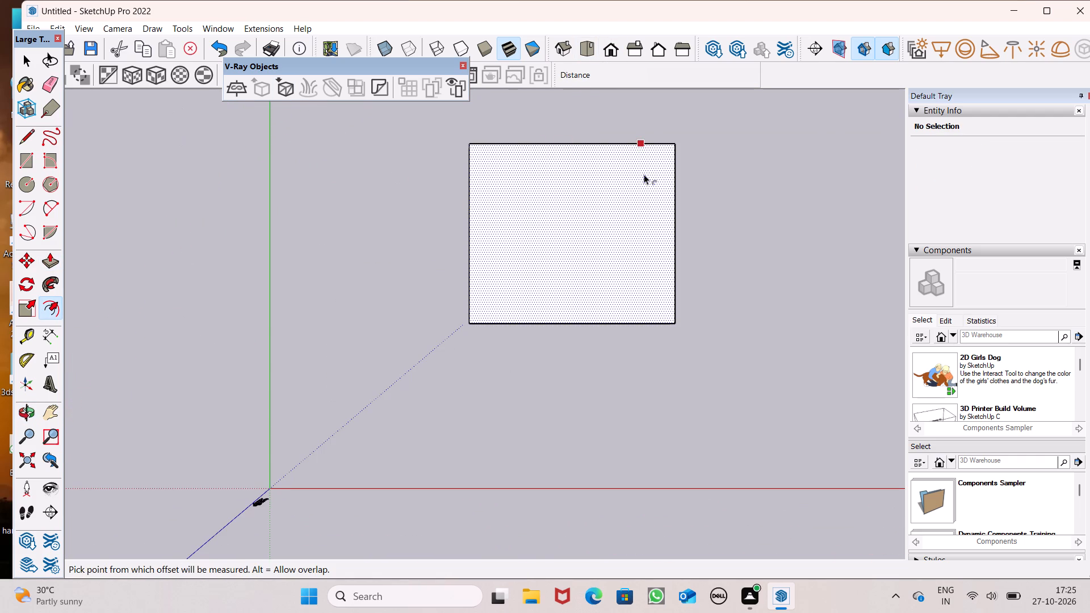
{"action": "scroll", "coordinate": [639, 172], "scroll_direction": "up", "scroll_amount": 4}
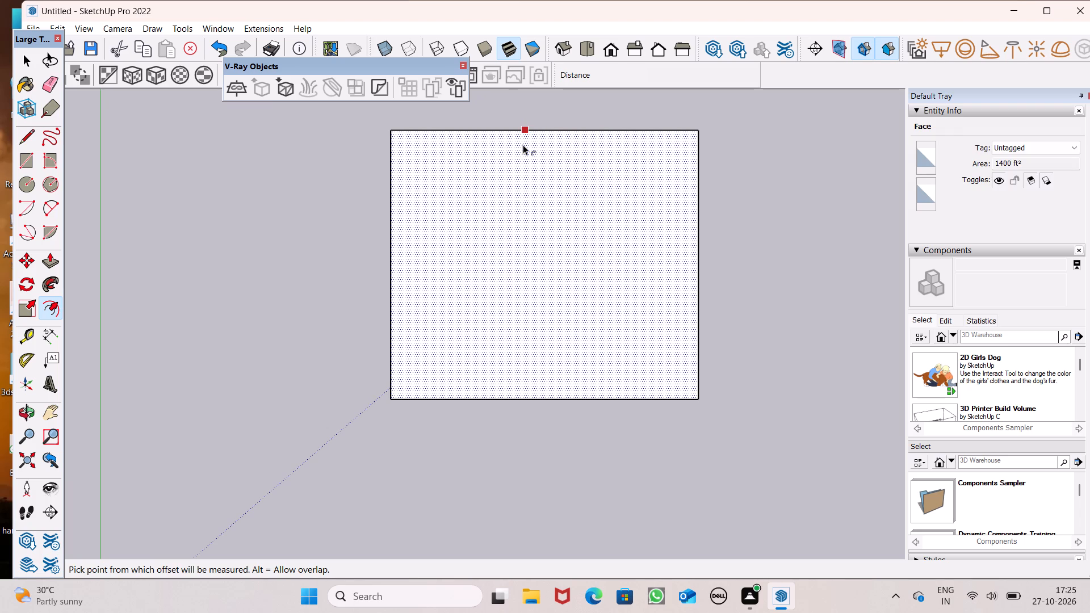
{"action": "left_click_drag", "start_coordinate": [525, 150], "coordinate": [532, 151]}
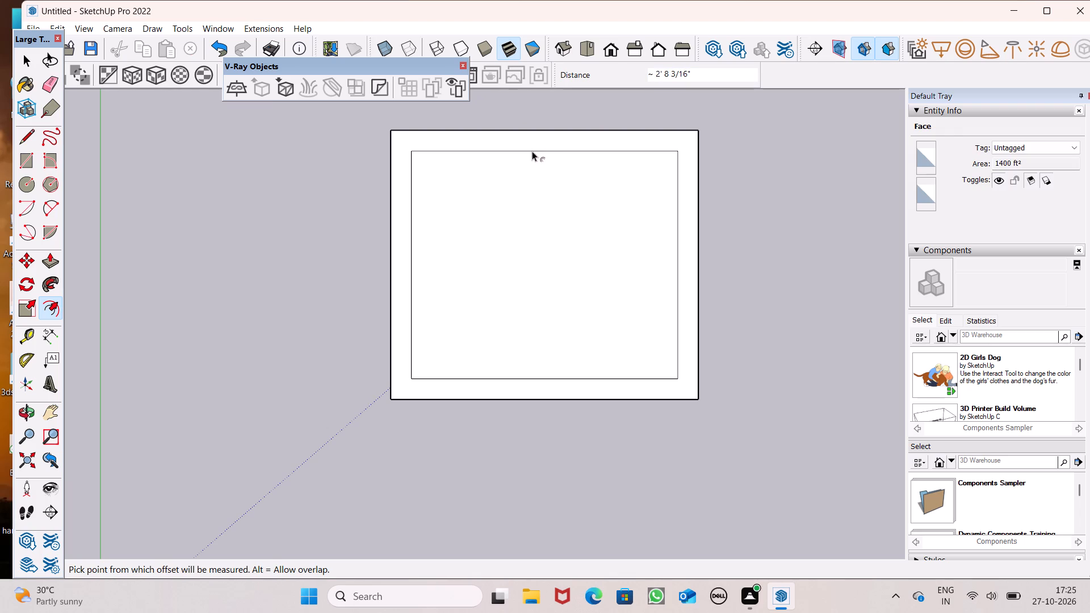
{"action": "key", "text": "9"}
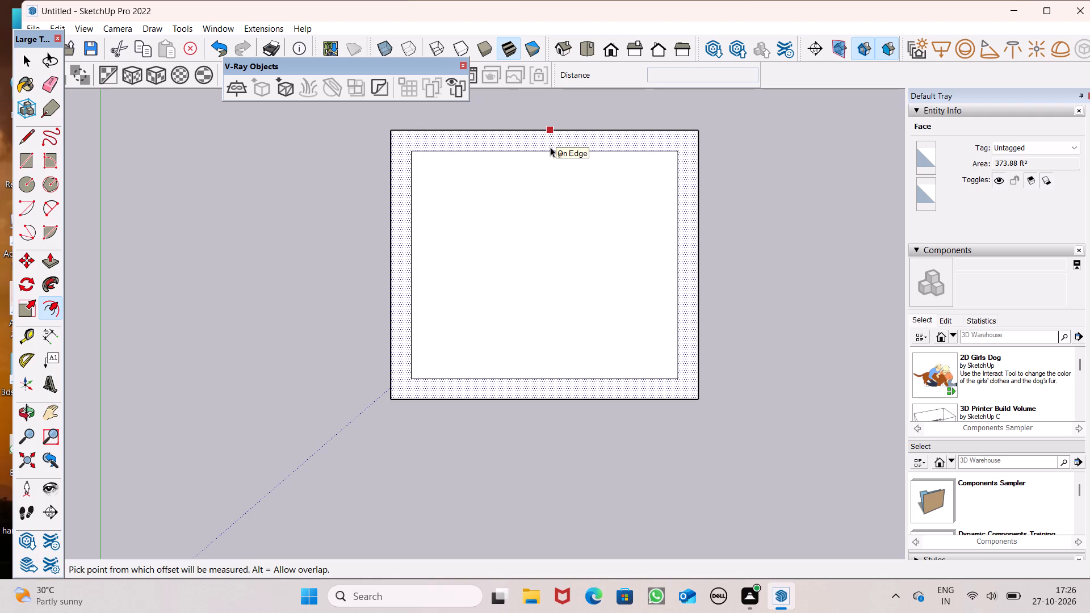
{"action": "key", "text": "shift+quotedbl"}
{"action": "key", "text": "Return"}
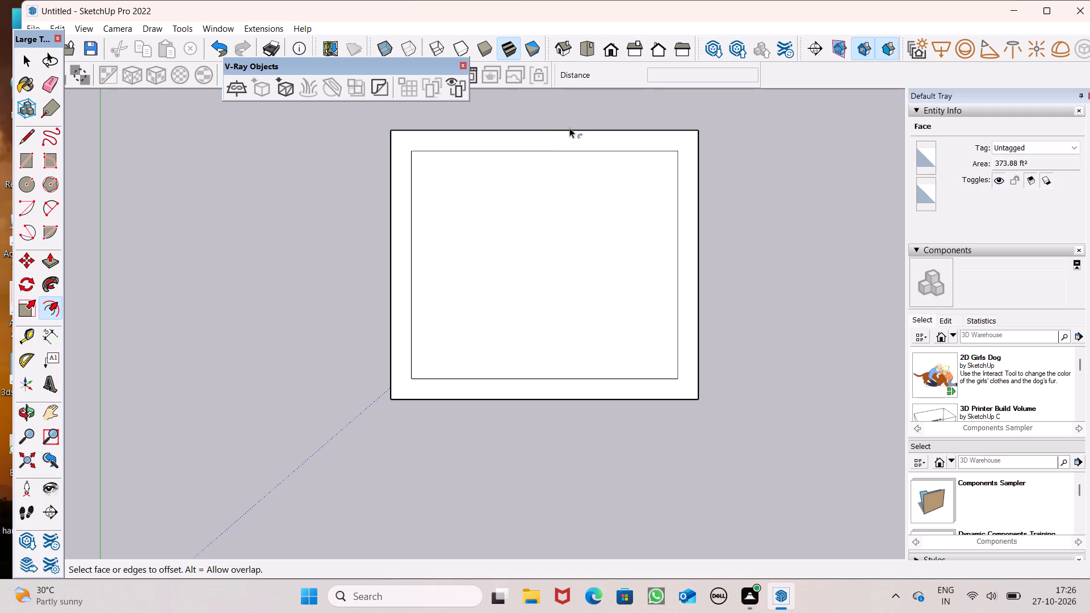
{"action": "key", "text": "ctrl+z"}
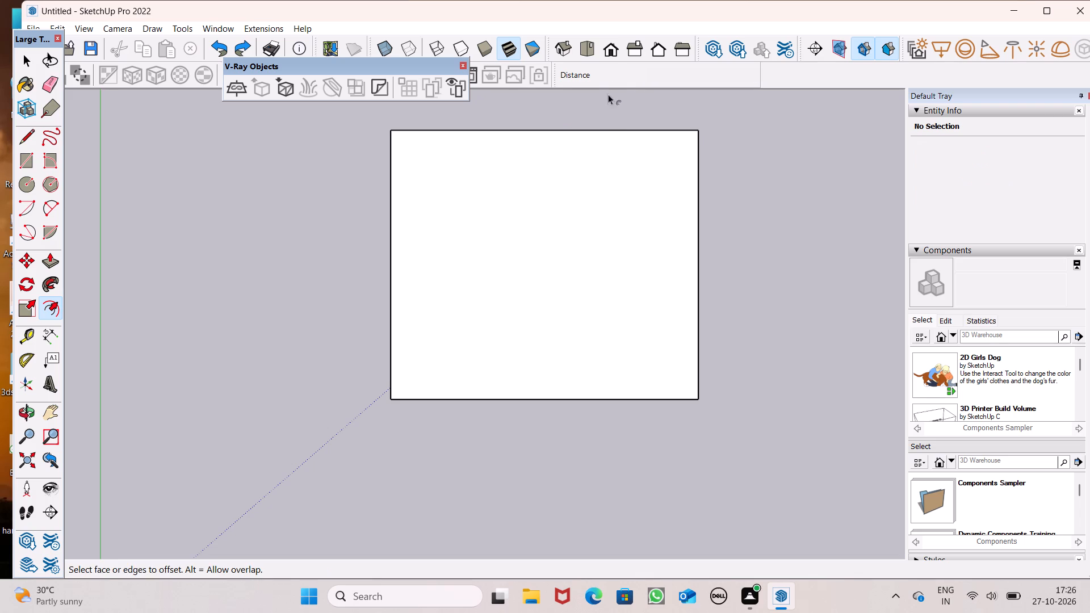
Offset the outline of the block's top face inward by 9" to form a wall-thickness border.
{"action": "scroll", "coordinate": [515, 167], "scroll_direction": "down", "scroll_amount": 5}
{"action": "middle_click_drag", "start_coordinate": [504, 180], "coordinate": [490, 91]}
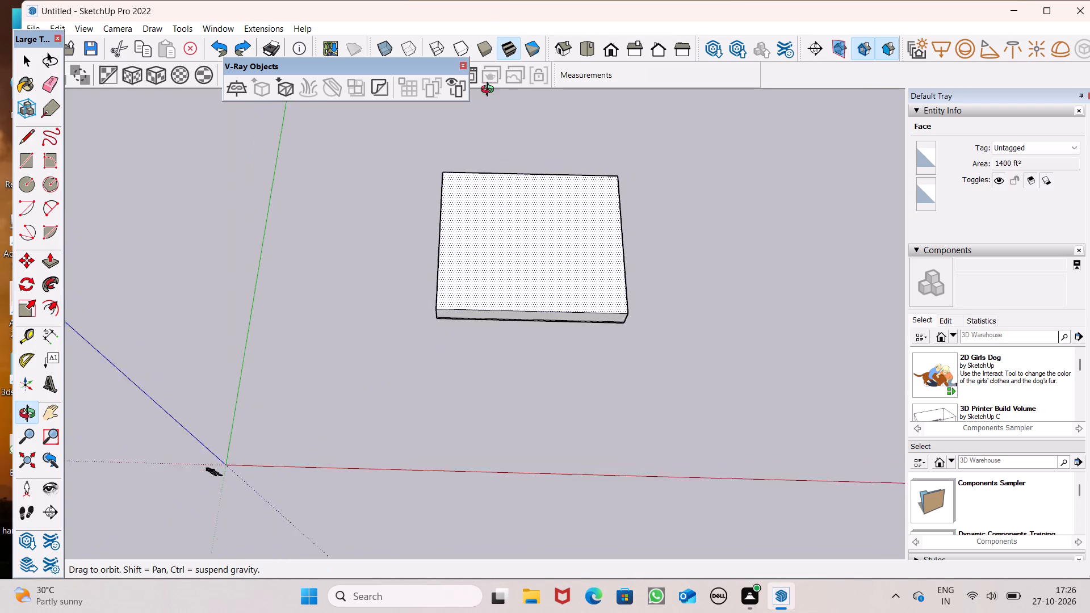
{"action": "middle_click_drag", "start_coordinate": [490, 91], "coordinate": [490, 156]}
{"action": "scroll", "coordinate": [509, 146], "scroll_direction": "up", "scroll_amount": 6}
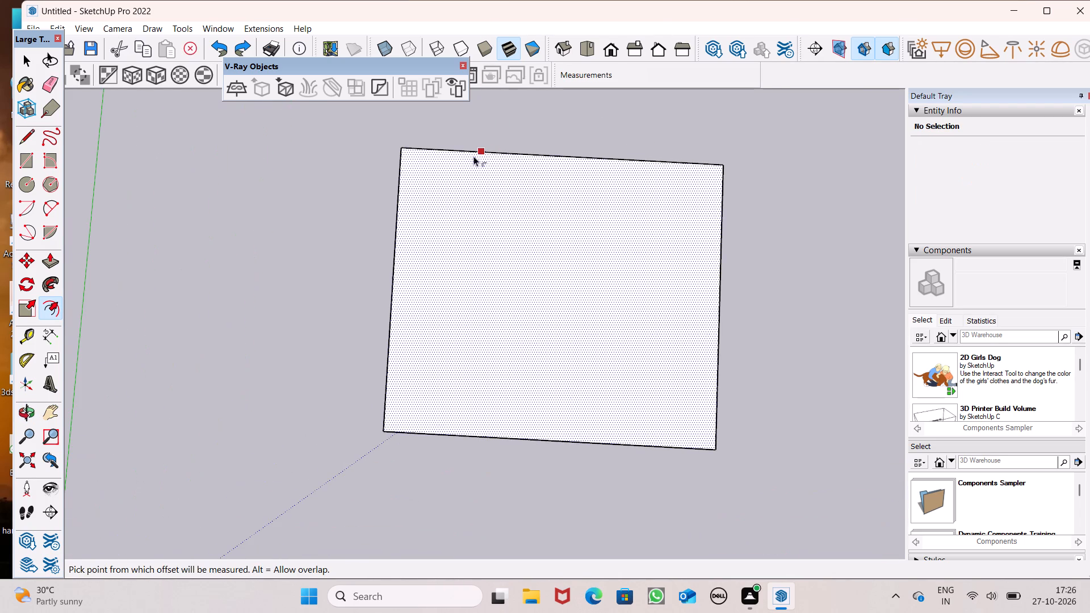
{"action": "left_click", "coordinate": [584, 50]}
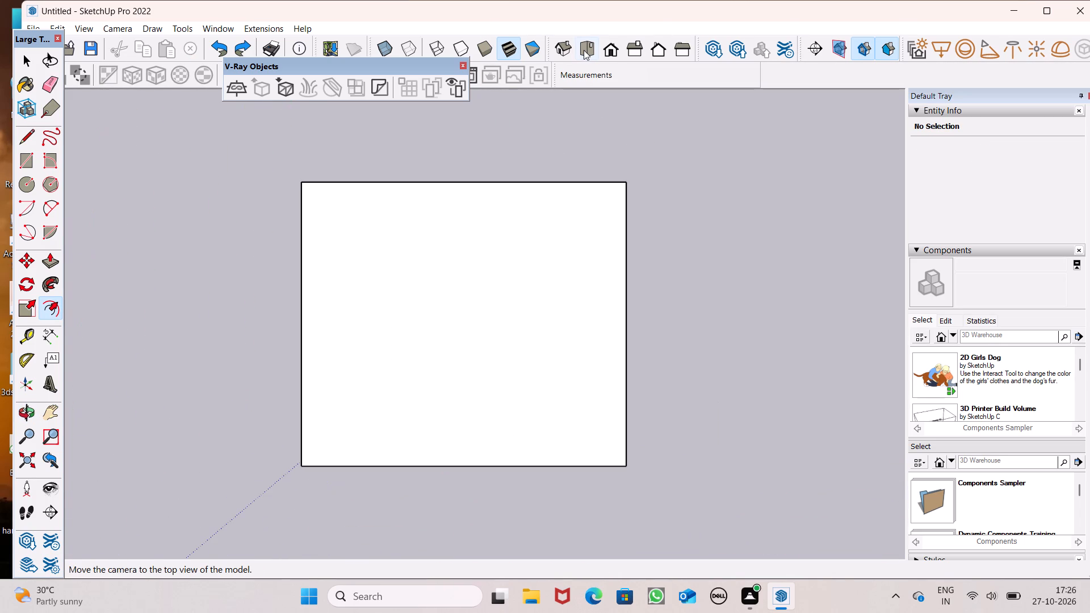
{"action": "scroll", "coordinate": [594, 149], "scroll_direction": "down", "scroll_amount": 3}
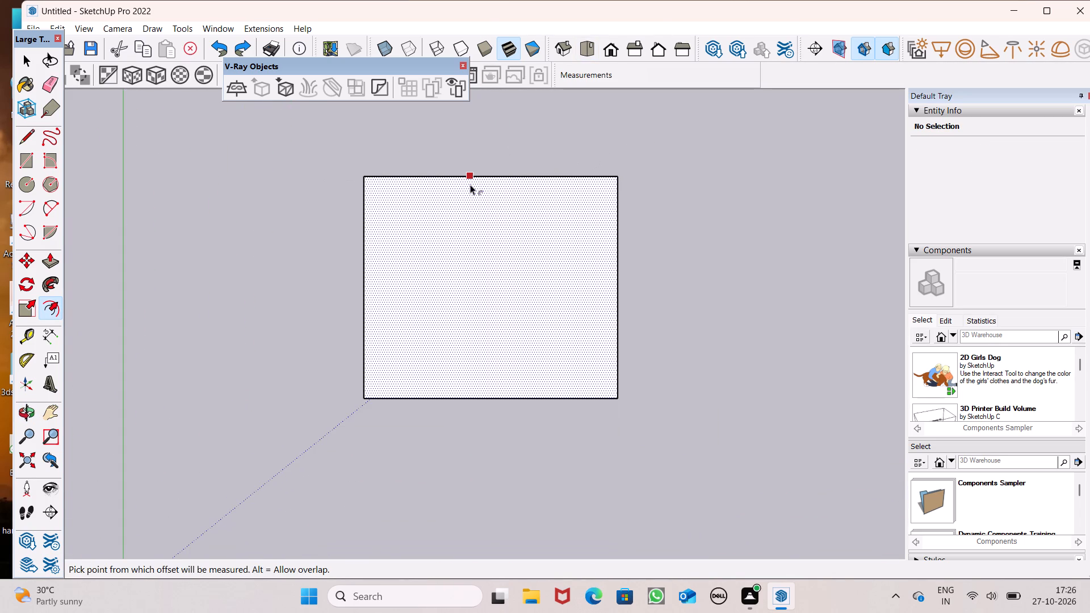
{"action": "left_click", "coordinate": [470, 184]}
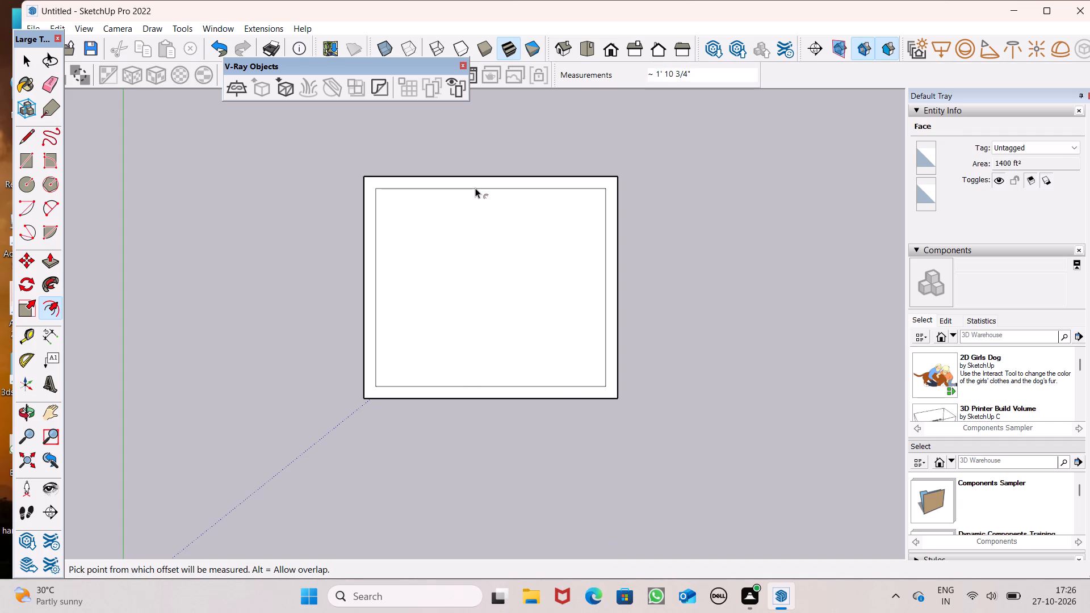
{"action": "key", "text": "9"}
{"action": "key", "text": "shift+quotedbl"}
{"action": "key", "text": "Return"}
{"action": "key", "text": "space"}
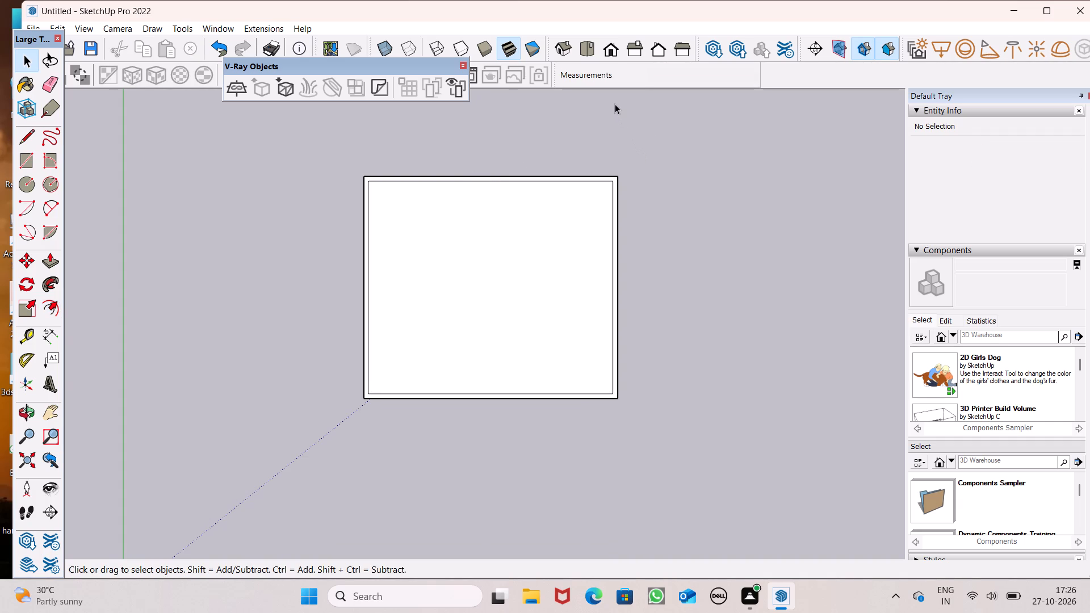
Draw a 9" line across the left border strip near the front corner, joining the outer and inner outlines.
{"action": "scroll", "coordinate": [602, 158], "scroll_direction": "down", "scroll_amount": 5}
{"action": "middle_click_drag", "start_coordinate": [607, 187], "coordinate": [640, 0]}
{"action": "scroll", "coordinate": [639, 0], "scroll_direction": "up", "scroll_amount": 1}
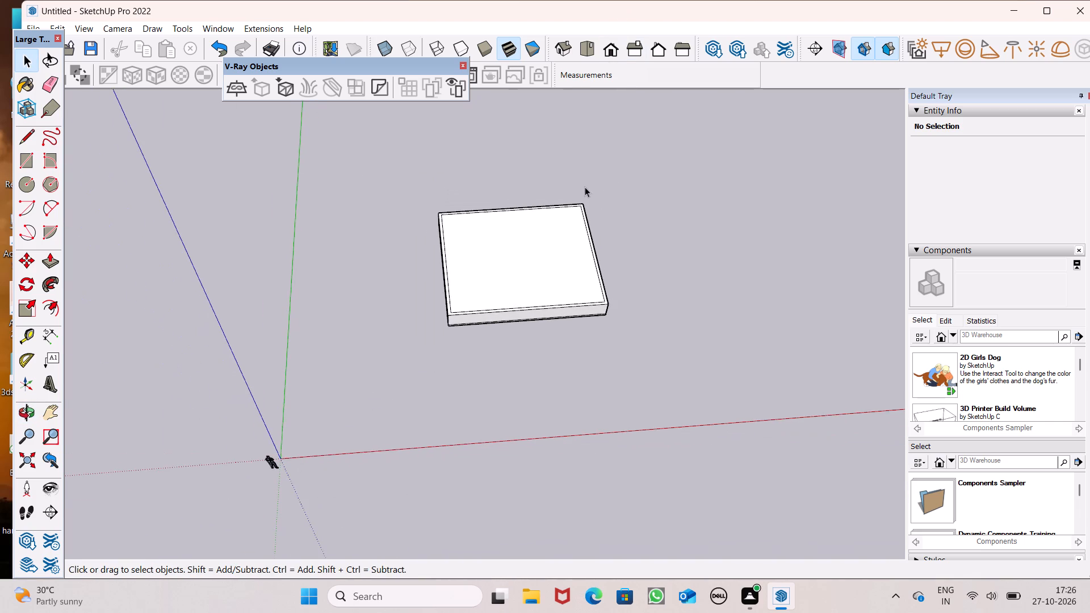
{"action": "scroll", "coordinate": [585, 187], "scroll_direction": "up", "scroll_amount": 3}
{"action": "scroll", "coordinate": [631, 266], "scroll_direction": "up", "scroll_amount": 1}
{"action": "middle_click_drag", "start_coordinate": [631, 266], "coordinate": [605, 259]}
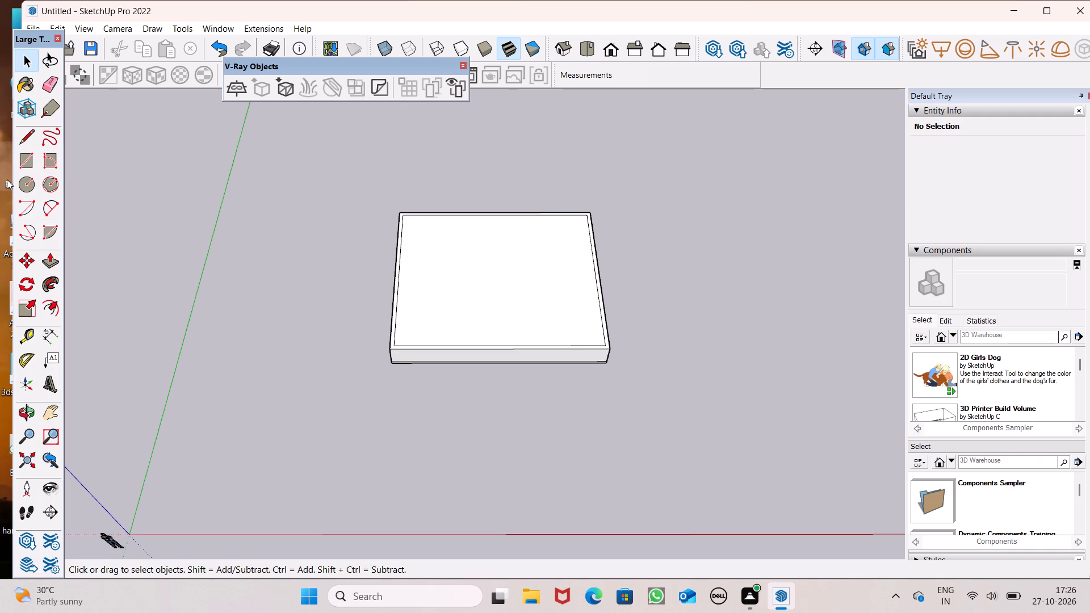
{"action": "left_click", "coordinate": [17, 146]}
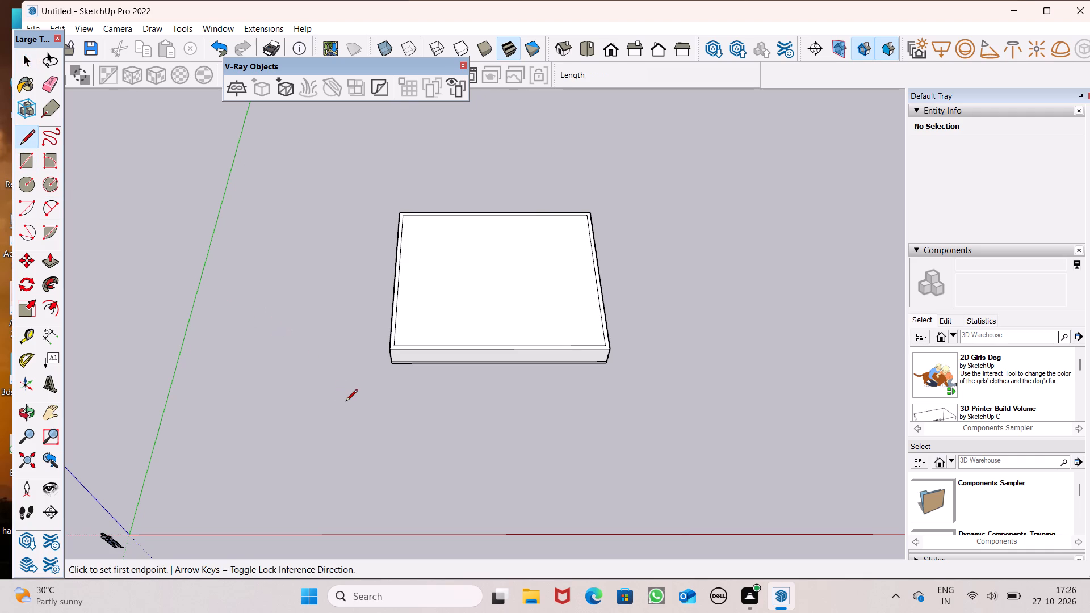
{"action": "scroll", "coordinate": [369, 375], "scroll_direction": "up", "scroll_amount": 4}
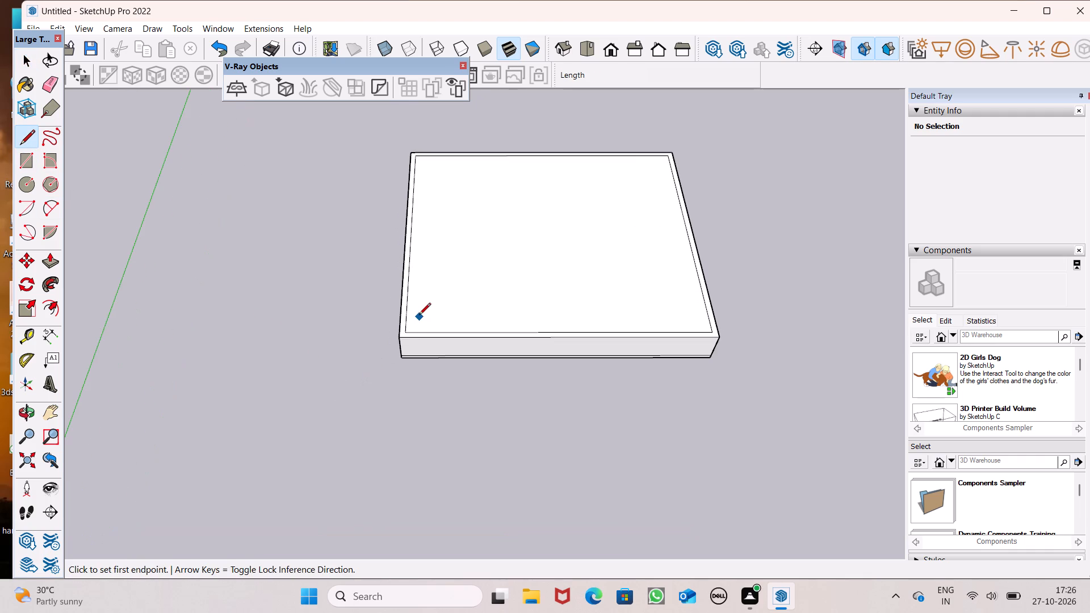
{"action": "scroll", "coordinate": [393, 267], "scroll_direction": "up", "scroll_amount": 5}
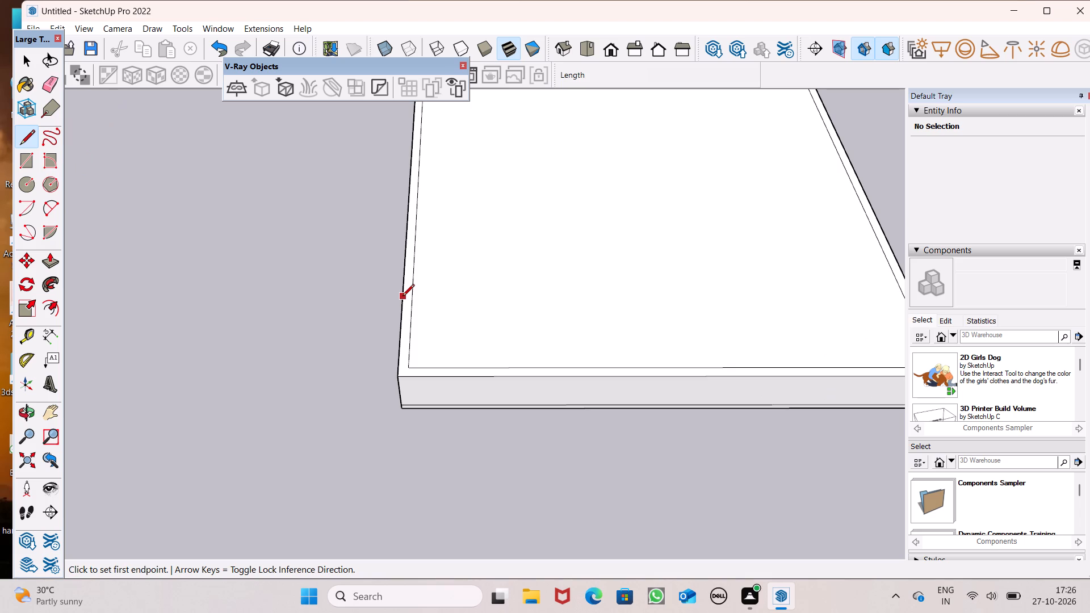
{"action": "scroll", "coordinate": [403, 297], "scroll_direction": "up", "scroll_amount": 5}
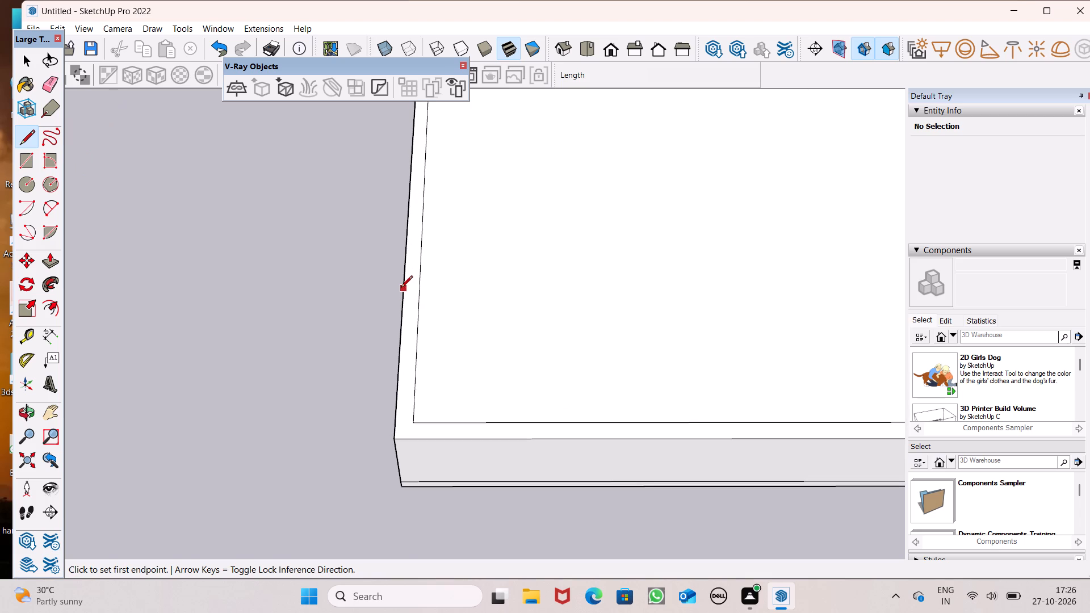
{"action": "left_click", "coordinate": [401, 288]}
{"action": "left_click", "coordinate": [418, 288]}
Place a Tape Measure guide on the top face parallel to the inner outline's right edge, about 20' 5" inward from it.
{"action": "scroll", "coordinate": [328, 182], "scroll_direction": "down", "scroll_amount": 6}
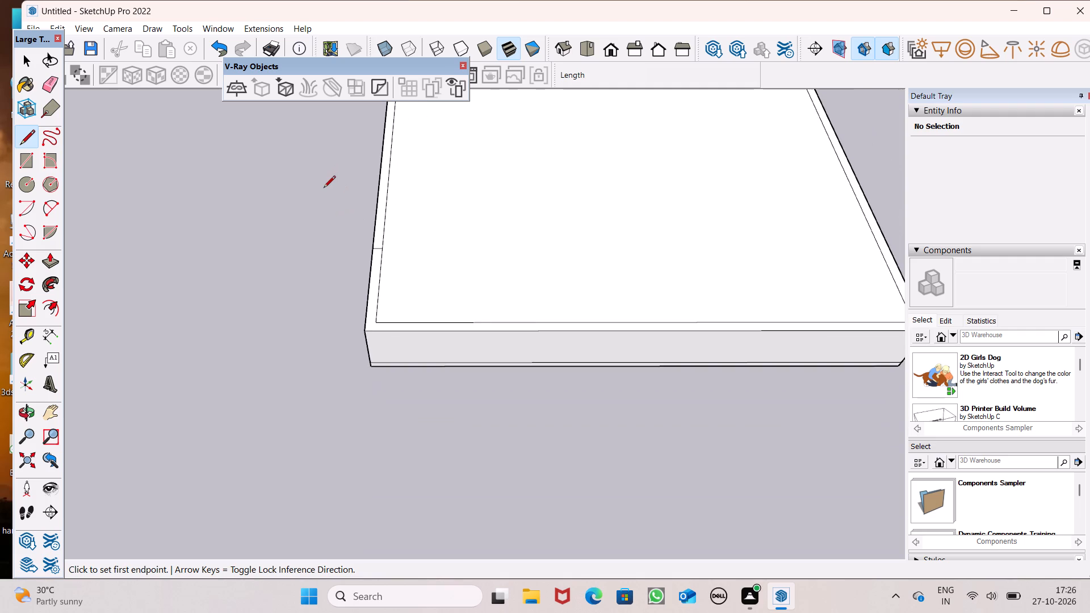
{"action": "scroll", "coordinate": [324, 188], "scroll_direction": "down", "scroll_amount": 5}
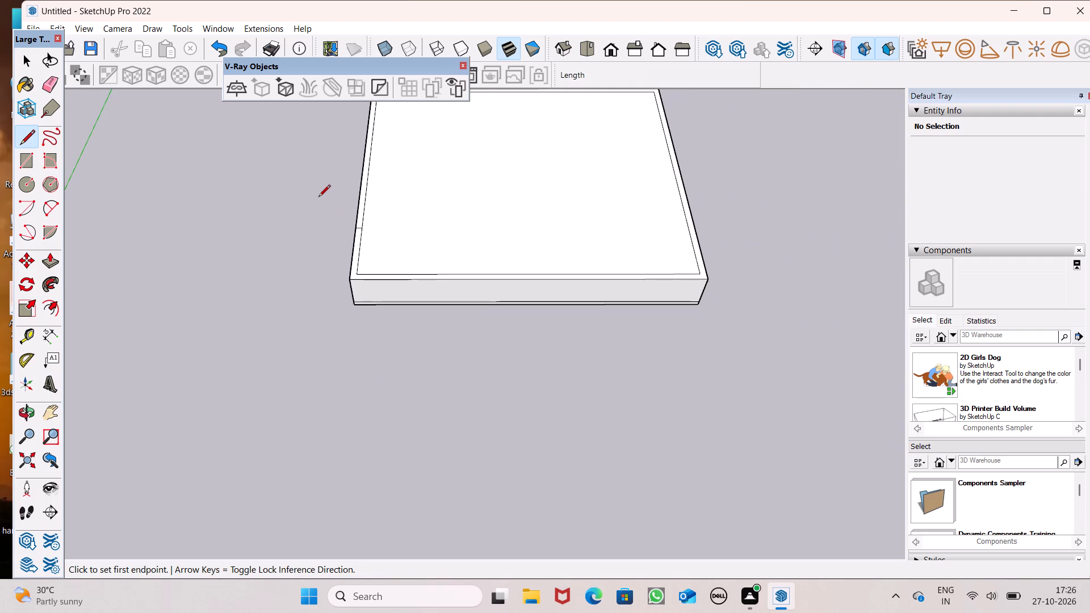
{"action": "middle_click_drag", "start_coordinate": [452, 275], "coordinate": [459, 312]}
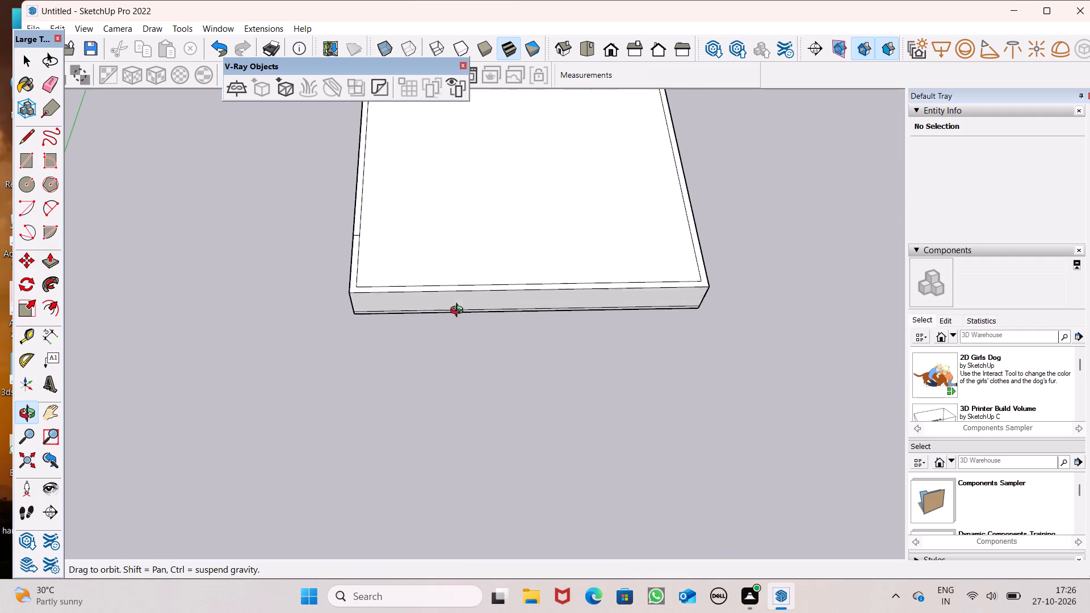
{"action": "middle_click_drag", "start_coordinate": [459, 312], "coordinate": [465, 345]}
{"action": "scroll", "coordinate": [477, 312], "scroll_direction": "up", "scroll_amount": 1}
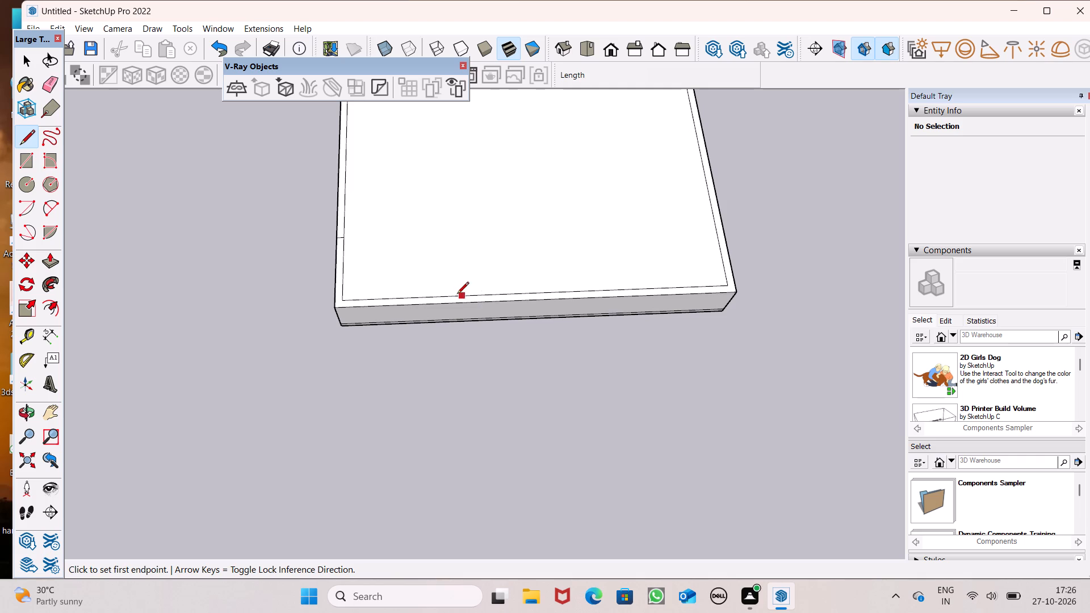
{"action": "middle_click_drag", "start_coordinate": [417, 300], "coordinate": [427, 345]}
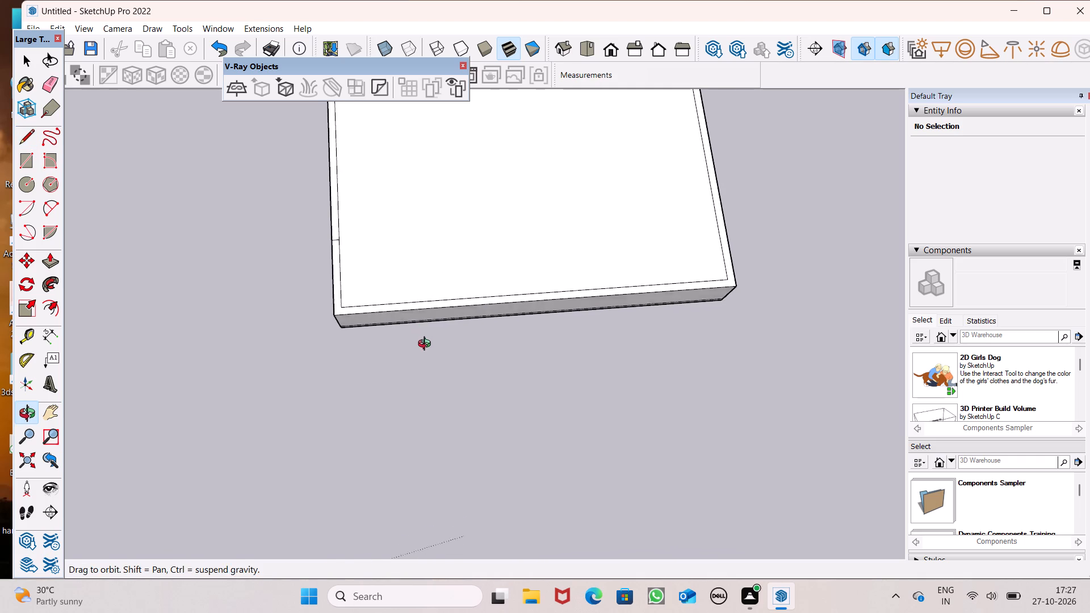
{"action": "middle_click_drag", "start_coordinate": [427, 345], "coordinate": [427, 349]}
{"action": "scroll", "coordinate": [353, 329], "scroll_direction": "down", "scroll_amount": 1}
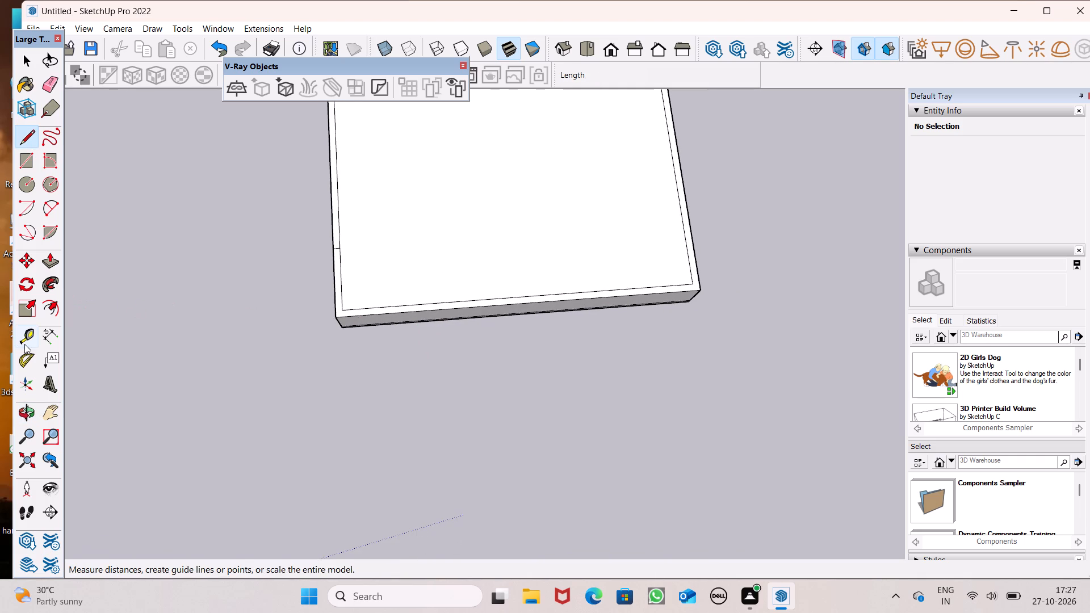
{"action": "left_click", "coordinate": [24, 344]}
{"action": "scroll", "coordinate": [412, 345], "scroll_direction": "down", "scroll_amount": 2}
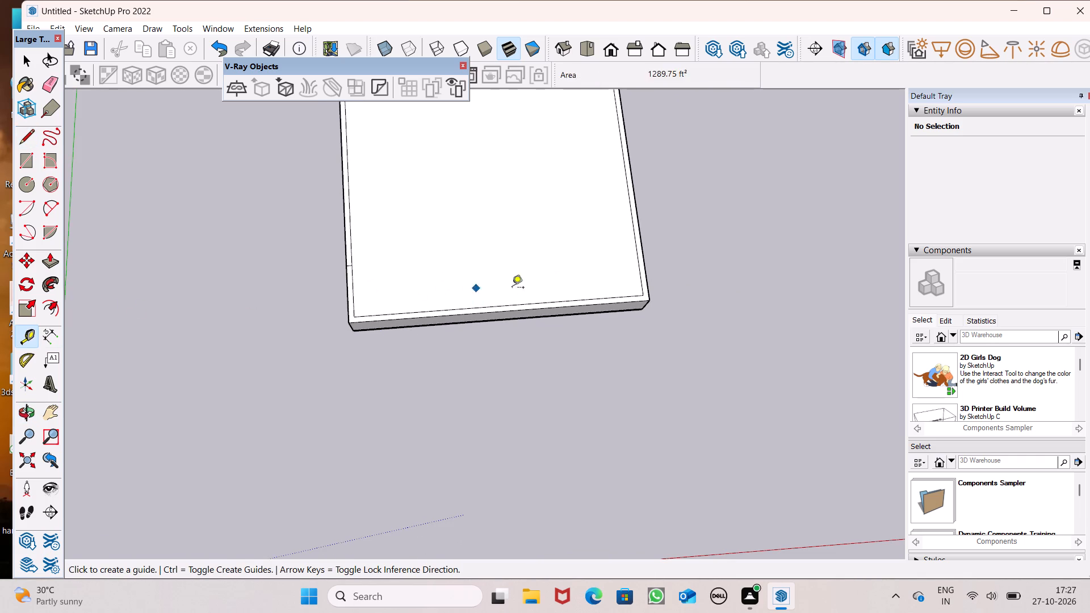
{"action": "scroll", "coordinate": [651, 291], "scroll_direction": "up", "scroll_amount": 1}
{"action": "left_click", "coordinate": [634, 264]}
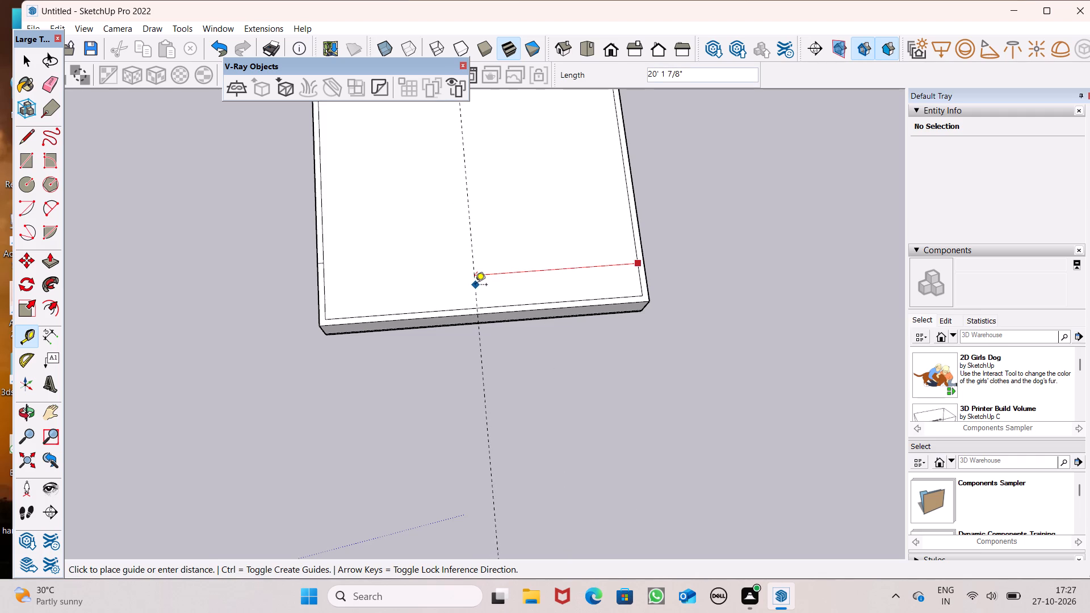
{"action": "left_click", "coordinate": [473, 287]}
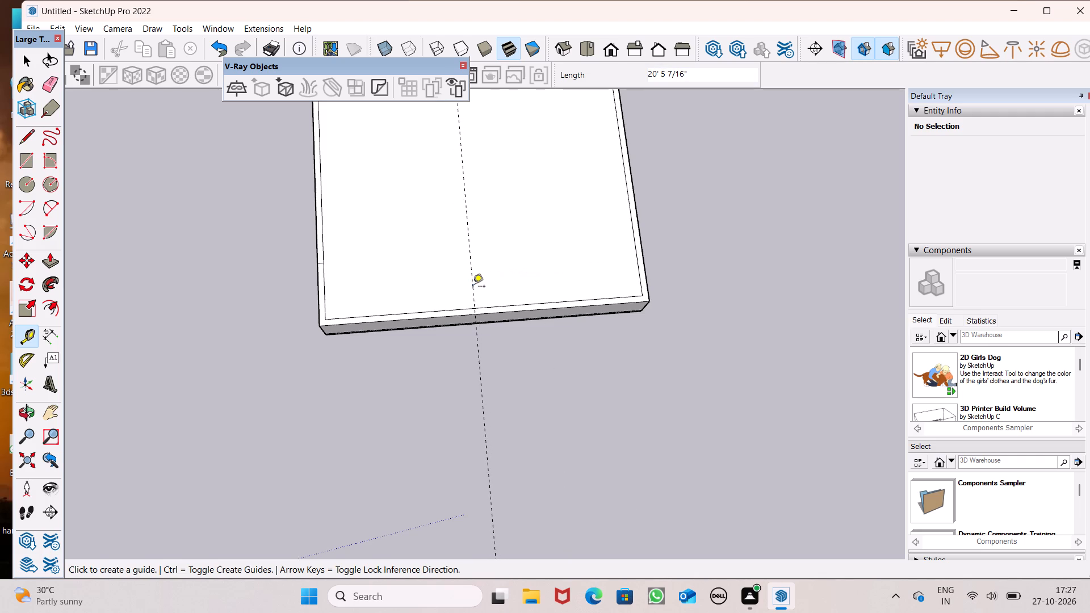
Add a second parallel guide 6" to the left of the first one.
{"action": "left_click", "coordinate": [472, 287]}
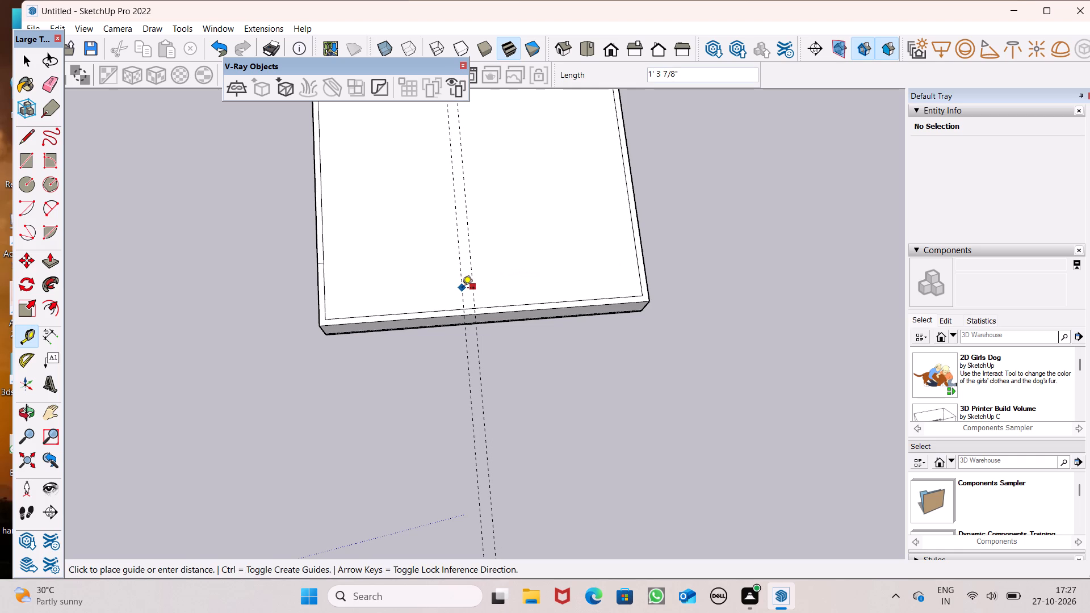
{"action": "type", "text": "6\""}
{"action": "key", "text": "Return"}
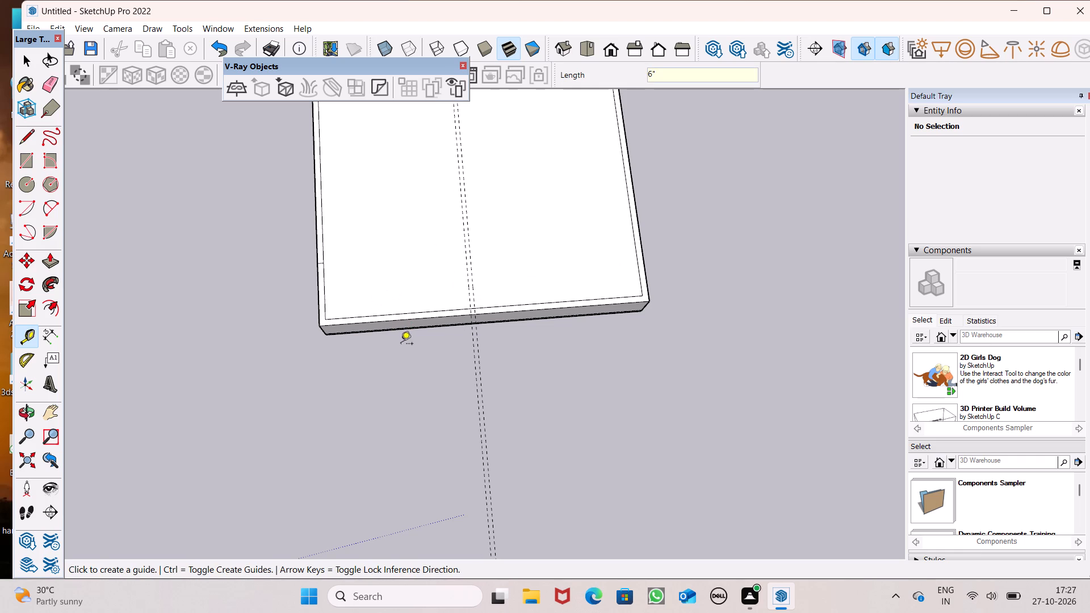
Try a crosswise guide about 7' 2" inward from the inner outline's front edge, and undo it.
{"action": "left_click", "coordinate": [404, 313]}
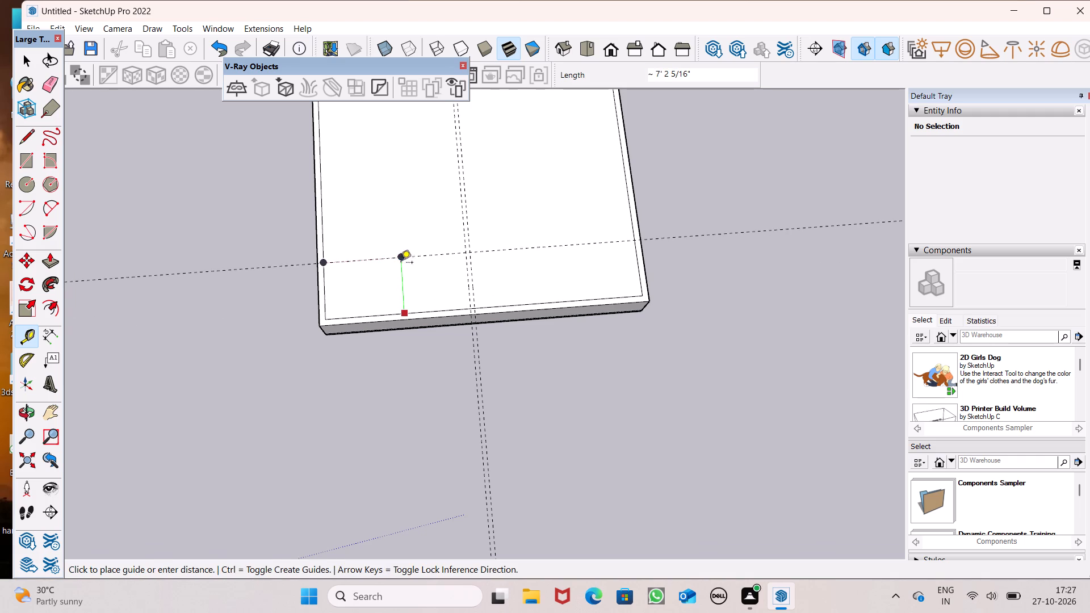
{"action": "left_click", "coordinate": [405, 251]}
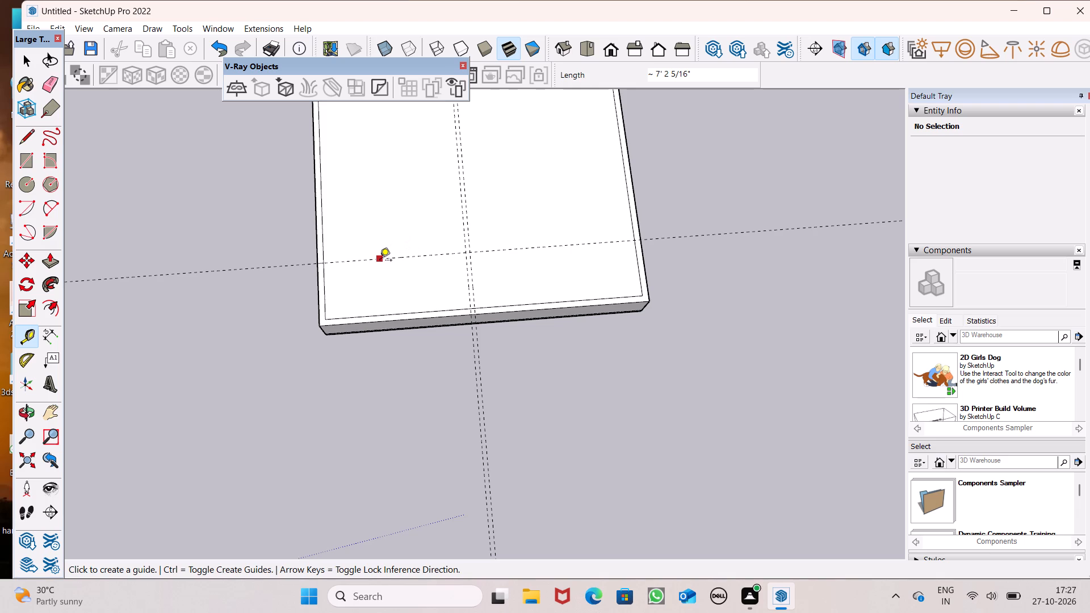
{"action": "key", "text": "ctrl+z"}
Place a crosswise Tape Measure guide on the top face, 9' 8" inward from the inner outline's front edge.
{"action": "scroll", "coordinate": [438, 226], "scroll_direction": "up", "scroll_amount": 1}
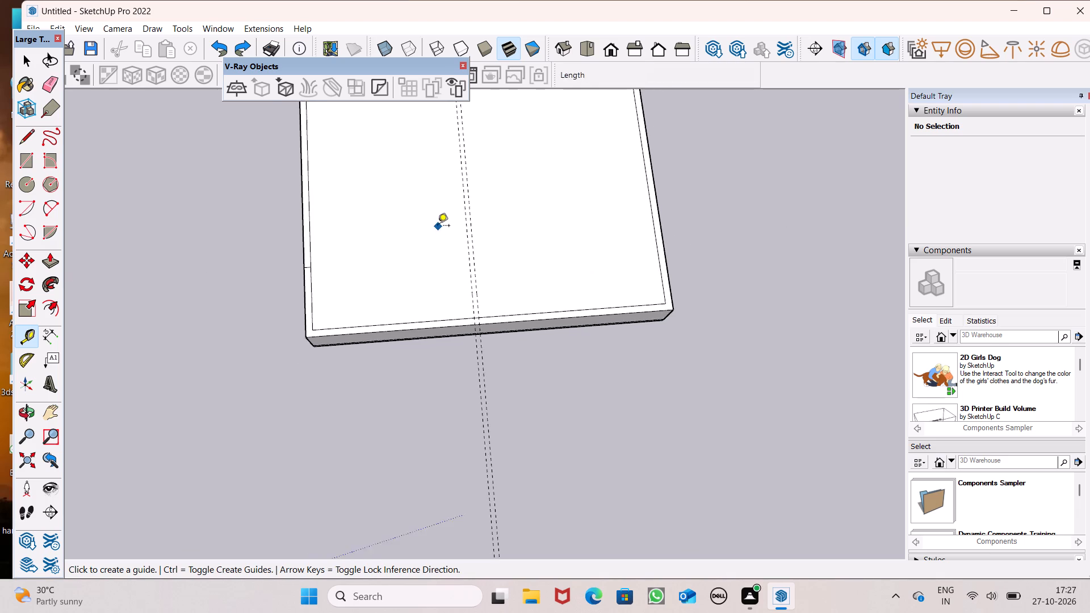
{"action": "scroll", "coordinate": [438, 226], "scroll_direction": "up", "scroll_amount": 2}
{"action": "left_click_drag", "start_coordinate": [404, 343], "coordinate": [405, 335]}
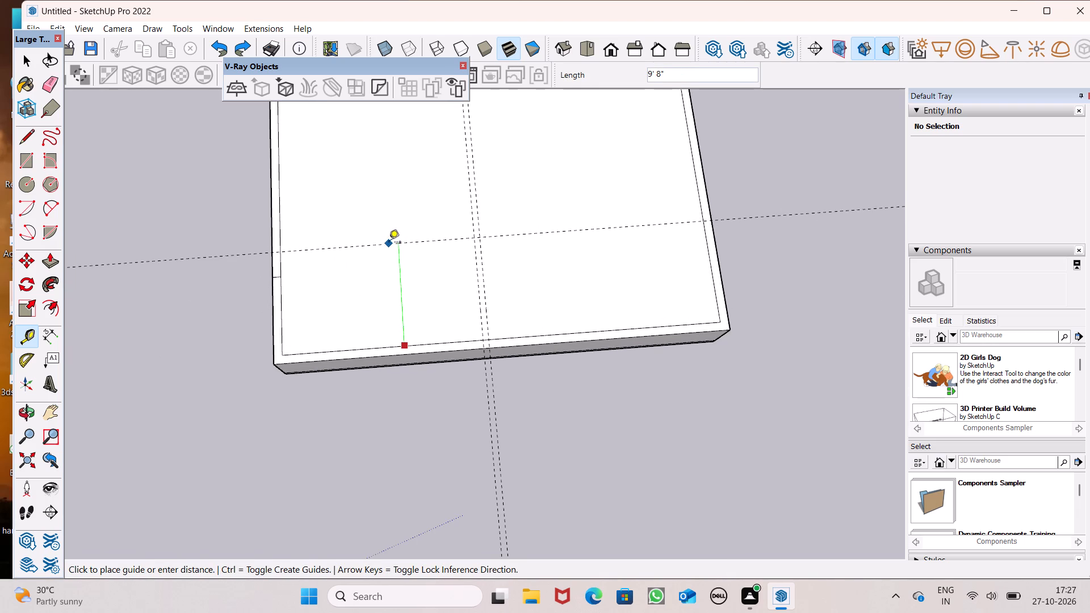
{"action": "left_click", "coordinate": [389, 243]}
Add a second parallel crosswise guide 6" farther inward from the first one.
{"action": "left_click", "coordinate": [386, 243]}
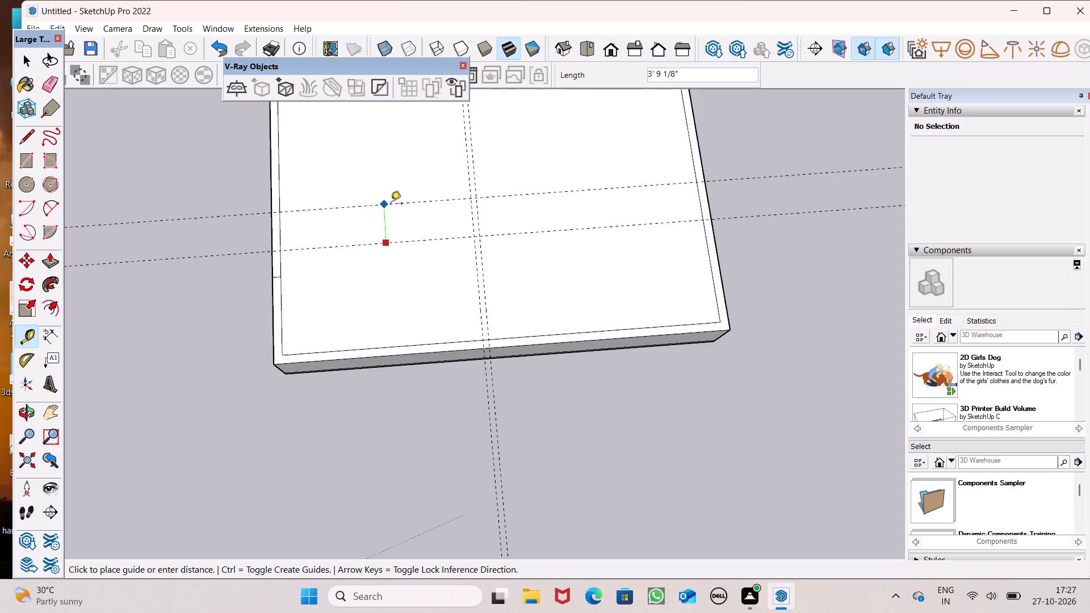
{"action": "type", "text": "6\""}
{"action": "key", "text": "Return"}
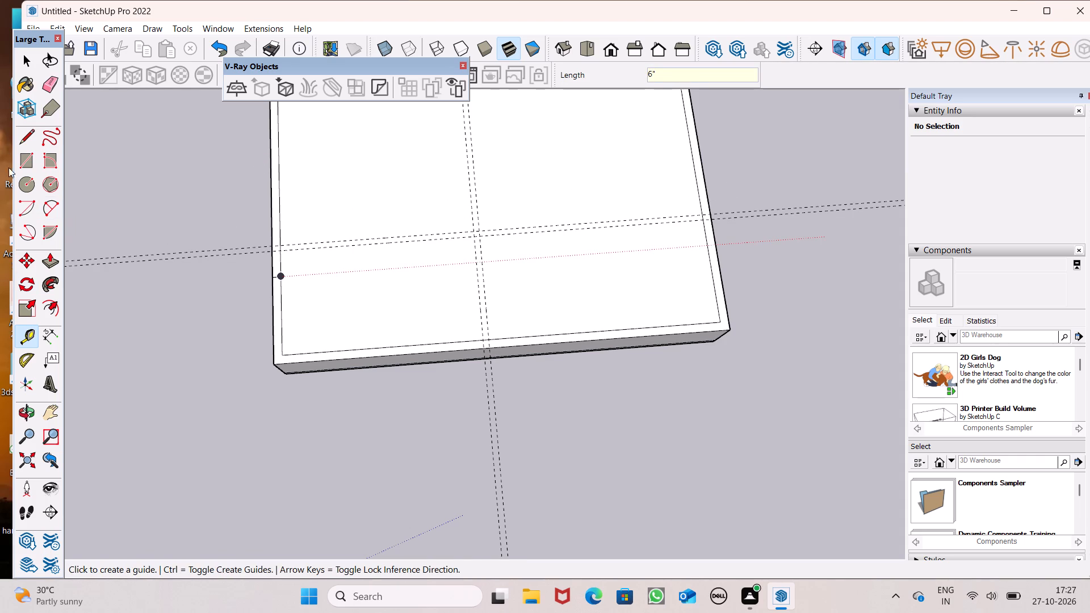
Draw a 6" by about 18' 9/16" rectangle between the crosswise guides, from the inner outline's left edge to the far lengthwise guide.
{"action": "left_click", "coordinate": [35, 156]}
{"action": "scroll", "coordinate": [262, 263], "scroll_direction": "up", "scroll_amount": 6}
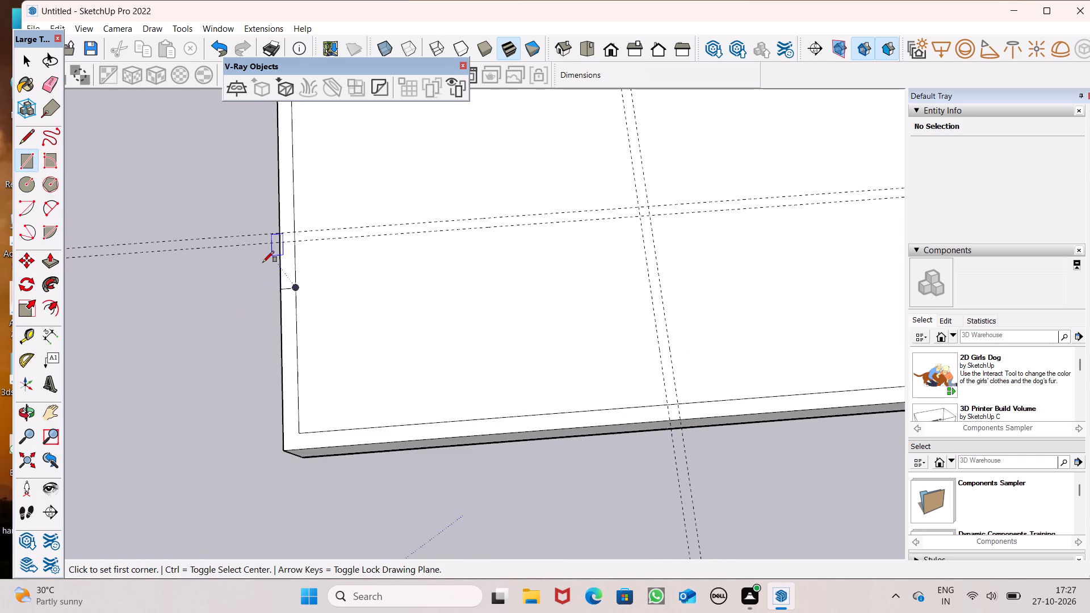
{"action": "scroll", "coordinate": [339, 232], "scroll_direction": "up", "scroll_amount": 6}
{"action": "left_click", "coordinate": [261, 233]}
{"action": "scroll", "coordinate": [254, 259], "scroll_direction": "down", "scroll_amount": 4}
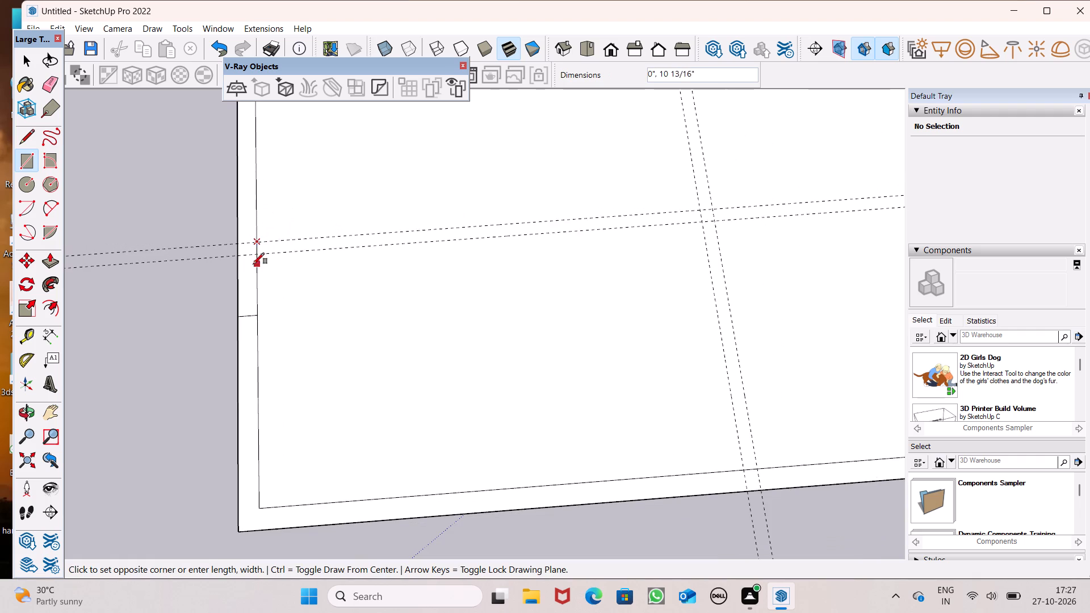
{"action": "left_click", "coordinate": [717, 220]}
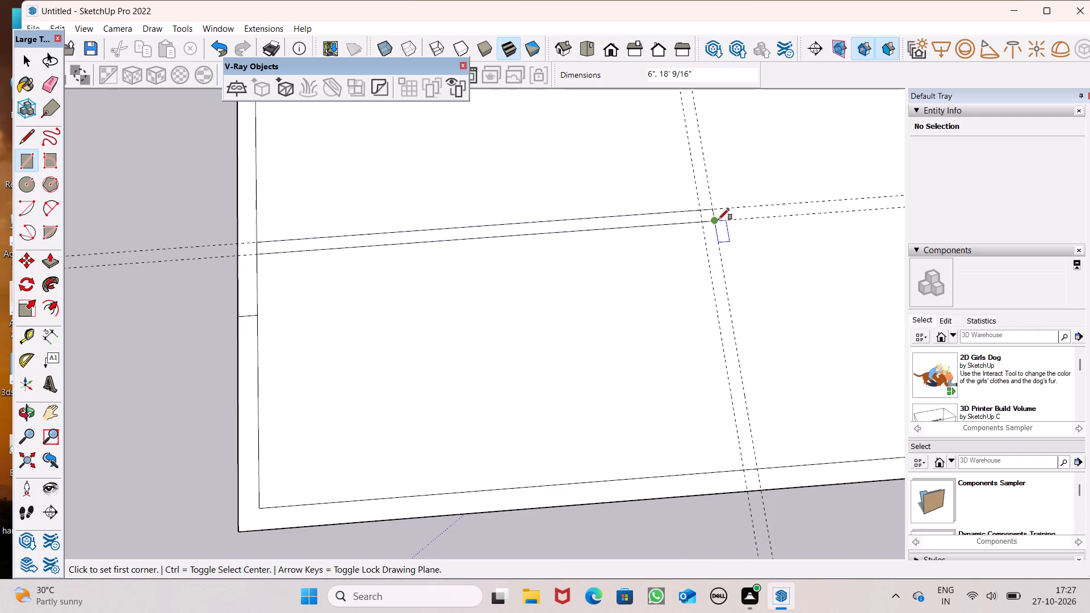
Draw a 6" by 10' 11" rectangle between the lengthwise guides, from the guide crossing to the outer front edge.
{"action": "scroll", "coordinate": [275, 203], "scroll_direction": "down", "scroll_amount": 13}
{"action": "scroll", "coordinate": [420, 216], "scroll_direction": "up", "scroll_amount": 1}
{"action": "scroll", "coordinate": [348, 247], "scroll_direction": "up", "scroll_amount": 3}
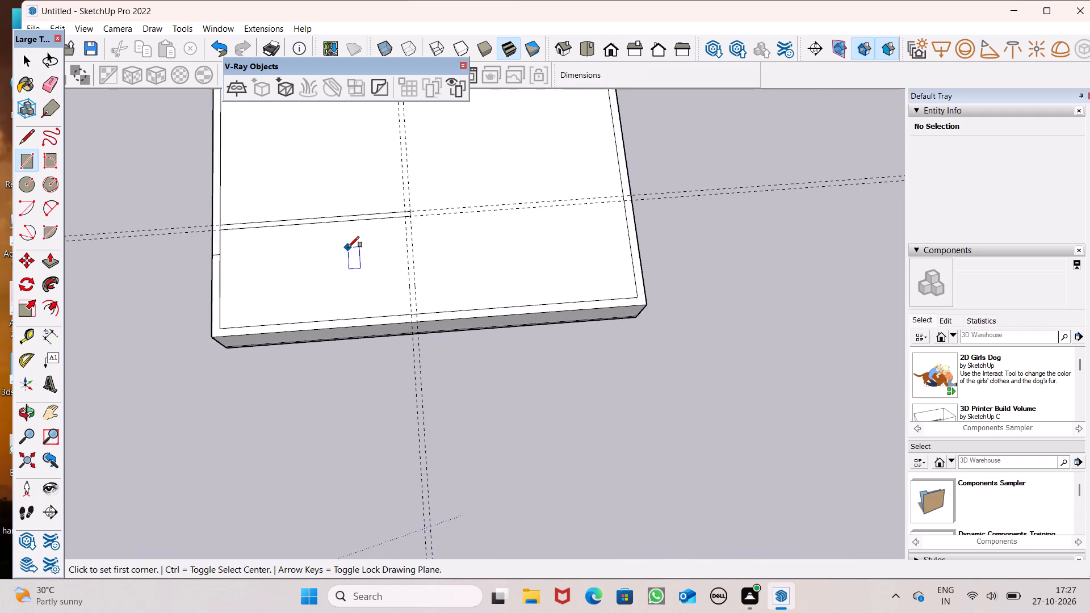
{"action": "scroll", "coordinate": [348, 247], "scroll_direction": "up", "scroll_amount": 4}
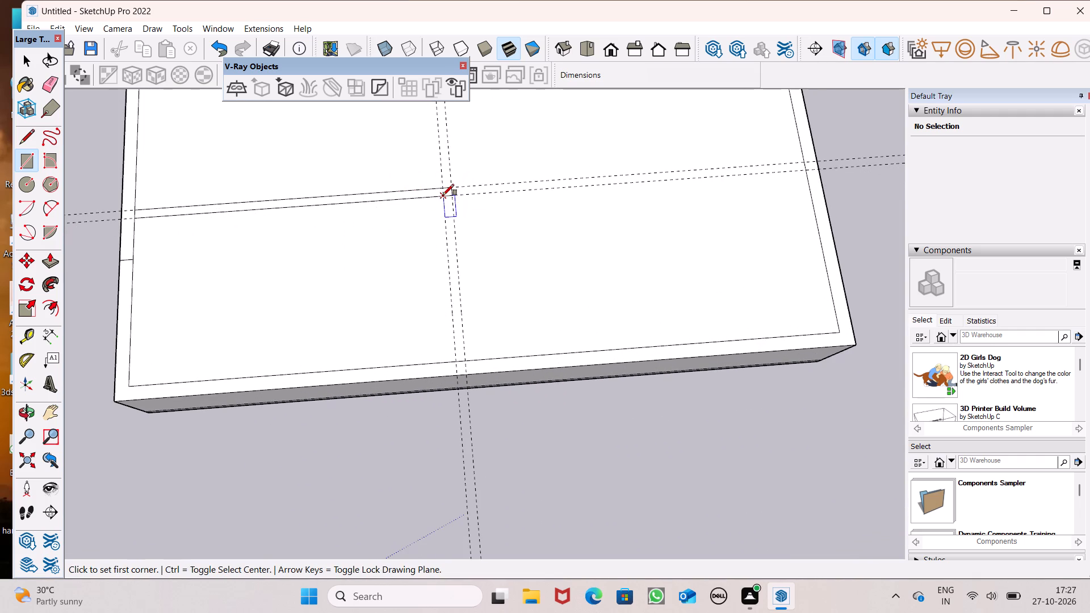
{"action": "left_click", "coordinate": [442, 189]}
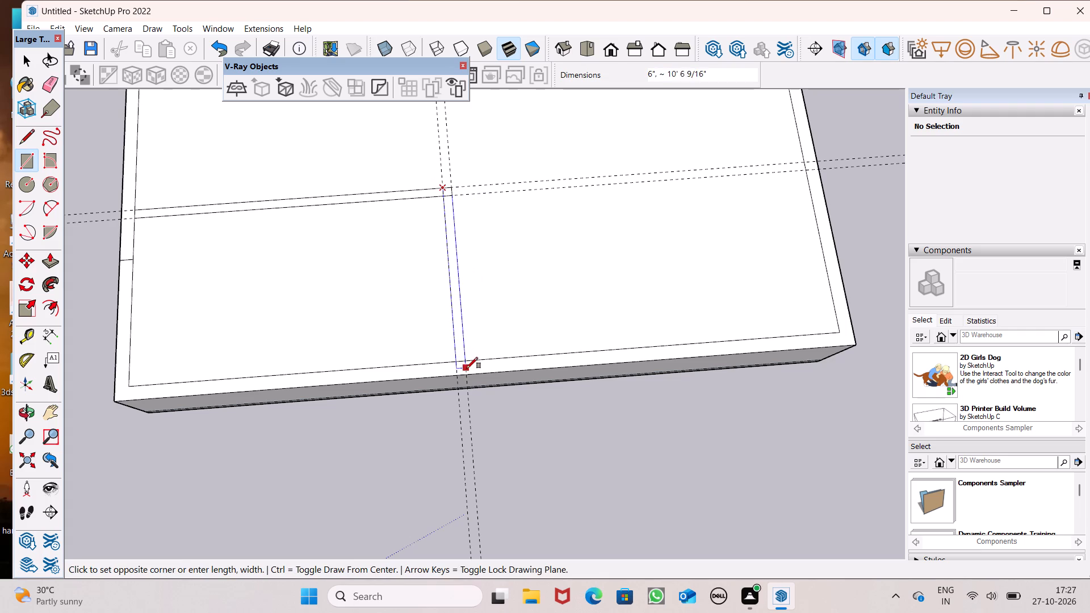
{"action": "left_click", "coordinate": [466, 371]}
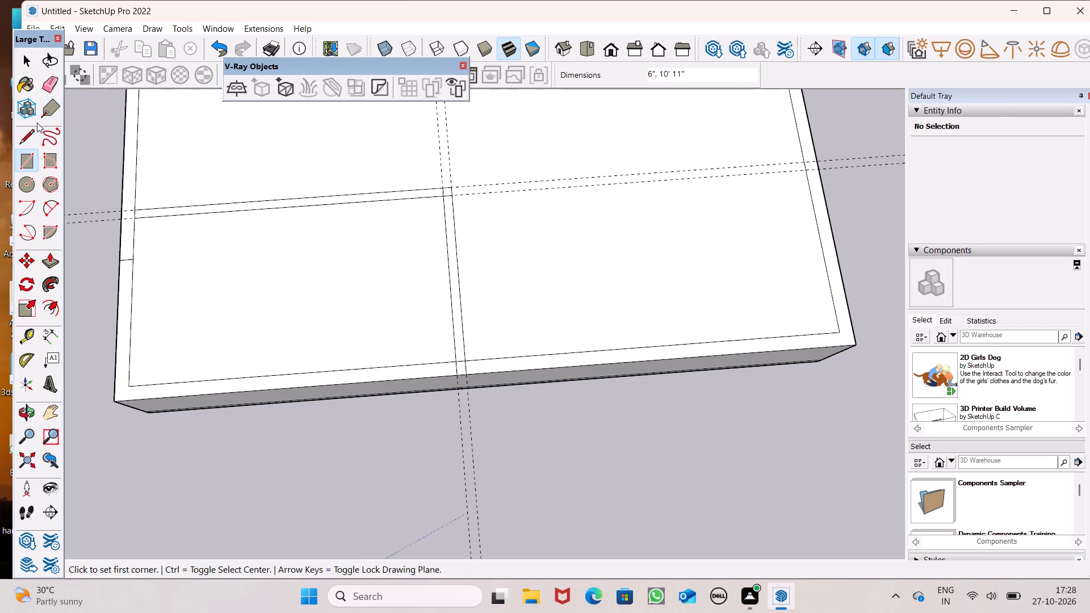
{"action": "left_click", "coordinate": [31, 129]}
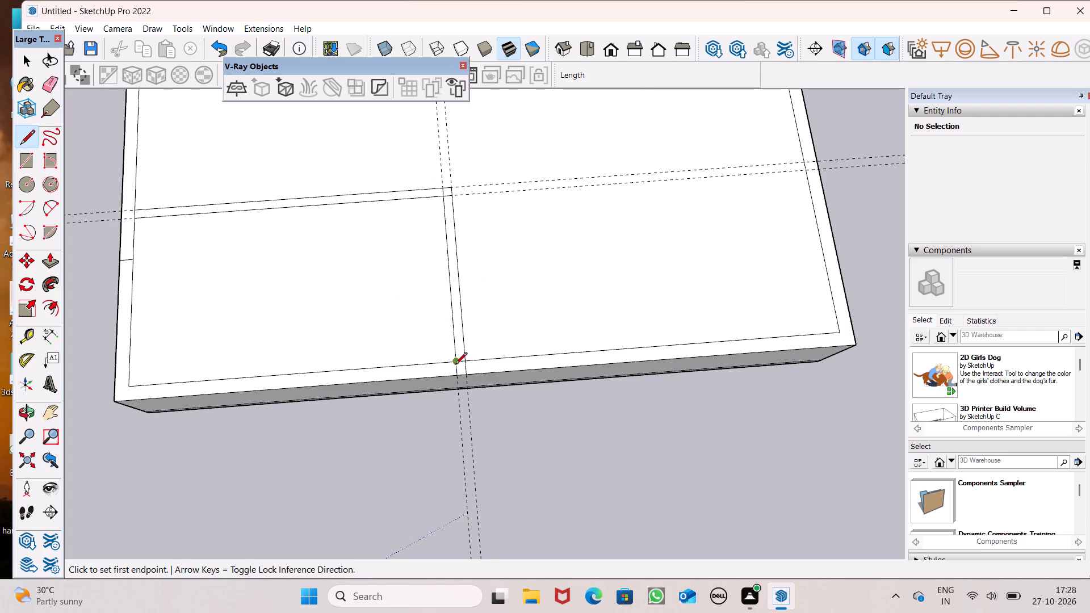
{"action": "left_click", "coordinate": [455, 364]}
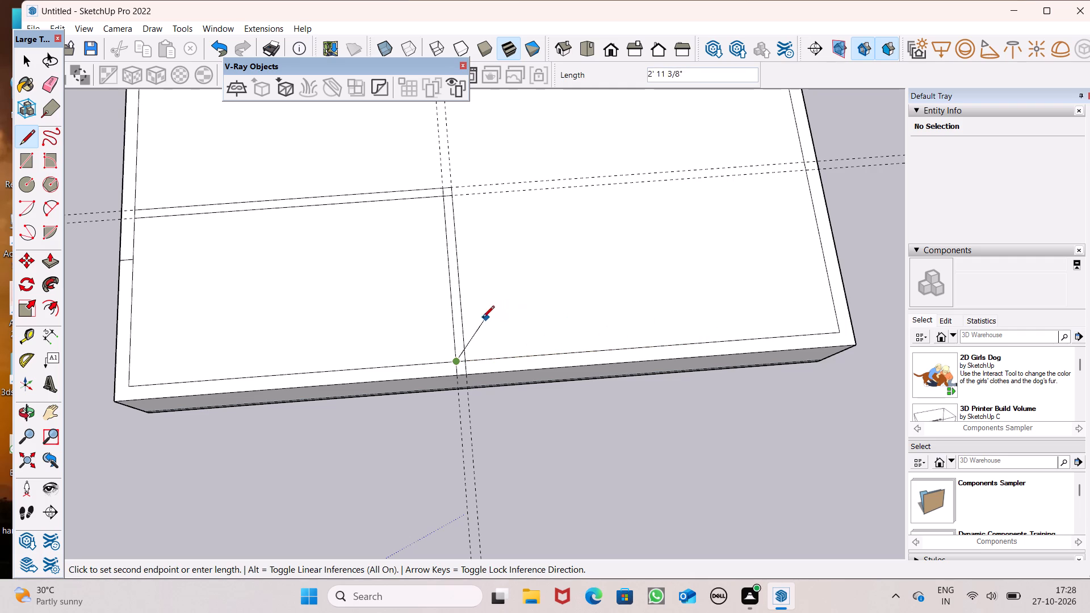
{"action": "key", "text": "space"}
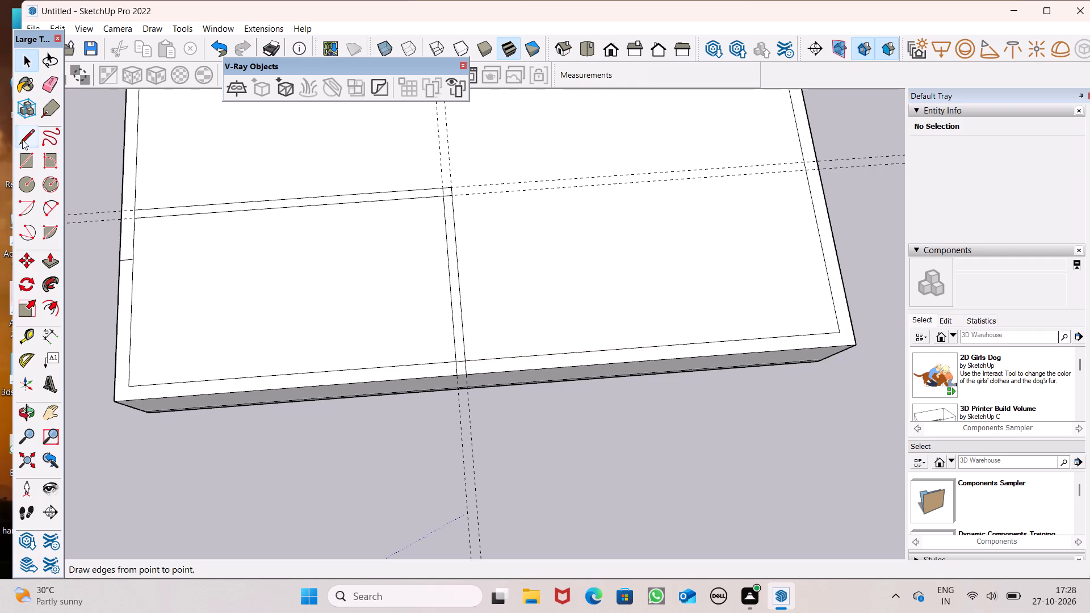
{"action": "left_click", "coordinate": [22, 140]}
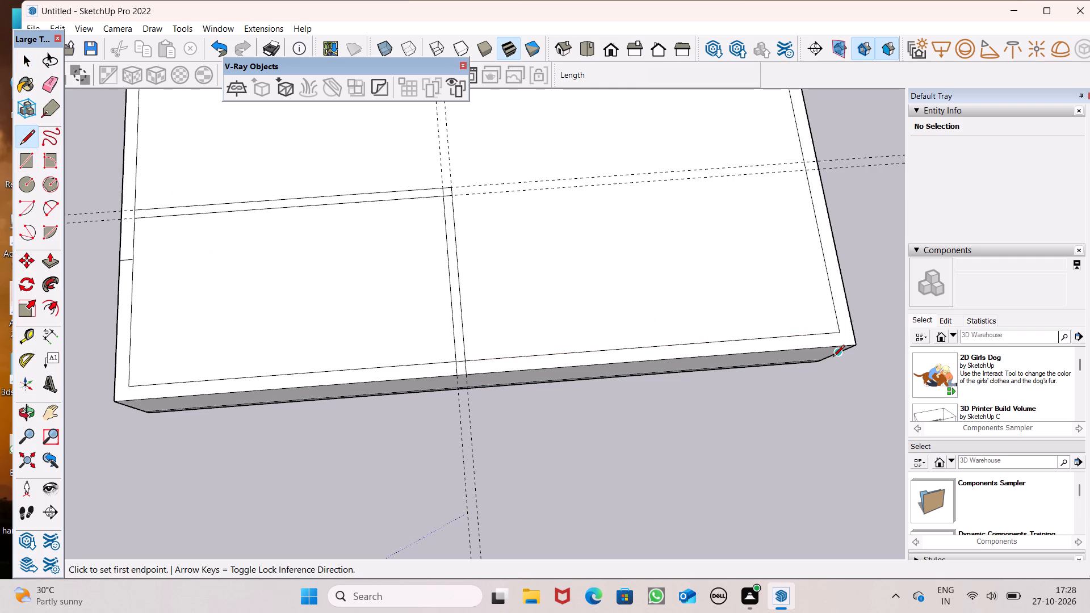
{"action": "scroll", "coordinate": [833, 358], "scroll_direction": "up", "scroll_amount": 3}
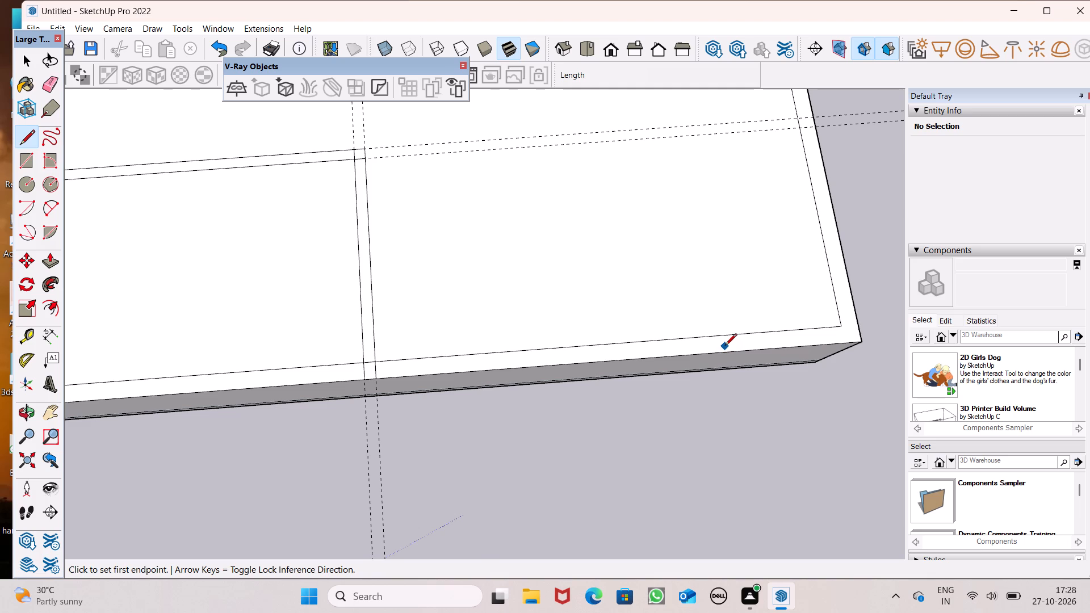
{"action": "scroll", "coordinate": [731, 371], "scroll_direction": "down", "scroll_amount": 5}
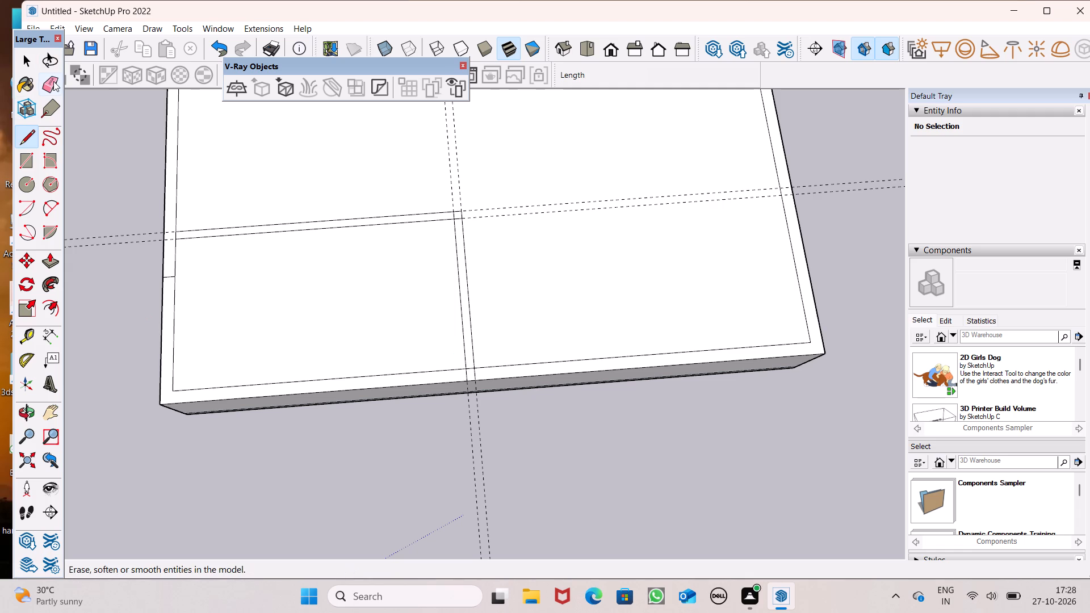
Erase both crosswise guides and both lengthwise guides.
{"action": "left_click", "coordinate": [53, 81]}
{"action": "left_click_drag", "start_coordinate": [114, 237], "coordinate": [131, 243]}
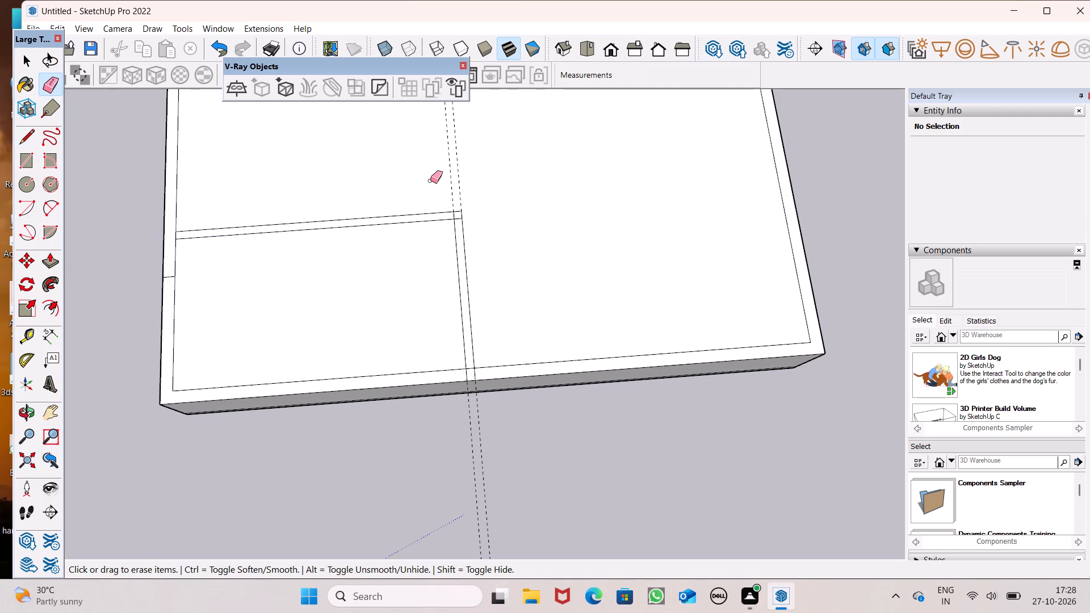
{"action": "left_click_drag", "start_coordinate": [433, 179], "coordinate": [466, 169]}
{"action": "scroll", "coordinate": [530, 255], "scroll_direction": "down", "scroll_amount": 7}
{"action": "scroll", "coordinate": [476, 220], "scroll_direction": "up", "scroll_amount": 6}
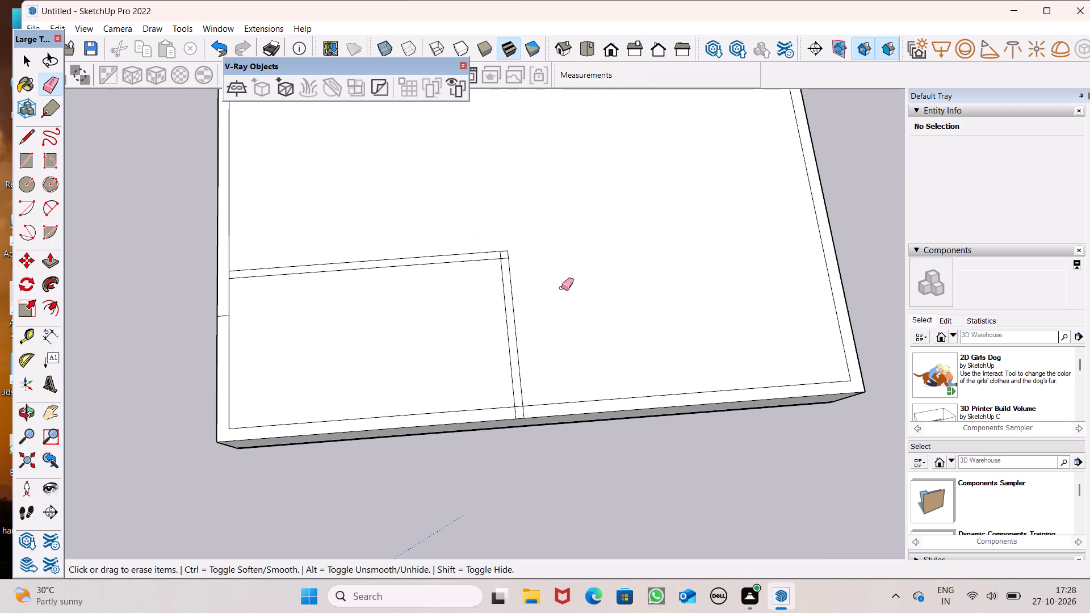
Erase the inner outline segment and the right extension edge where the lengthwise wall strip meets the front border.
{"action": "scroll", "coordinate": [689, 597], "scroll_direction": "up", "scroll_amount": 4}
{"action": "scroll", "coordinate": [598, 398], "scroll_direction": "up", "scroll_amount": 1}
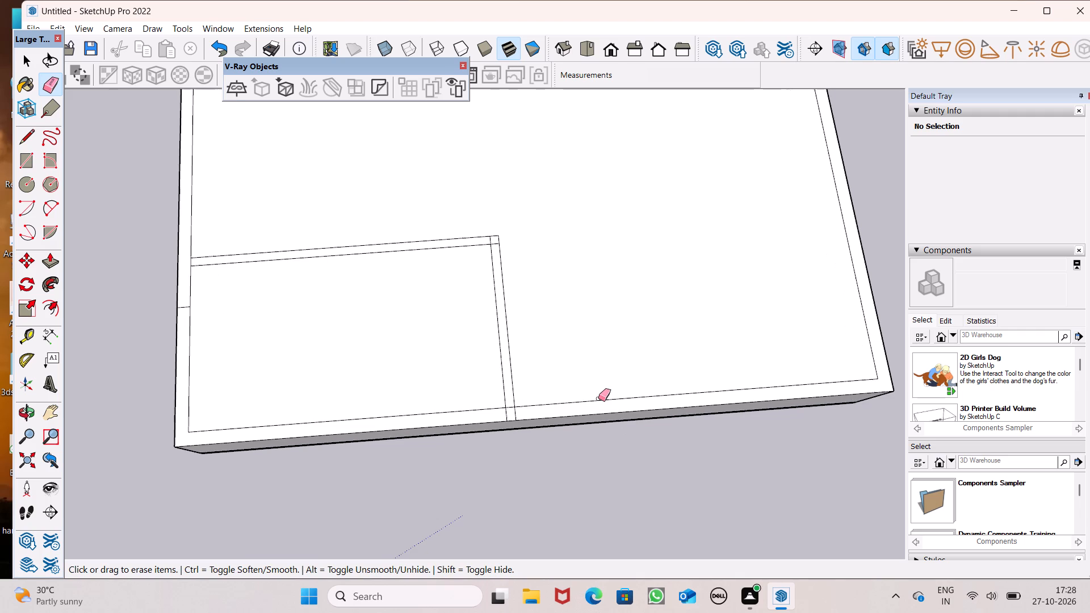
{"action": "scroll", "coordinate": [598, 398], "scroll_direction": "up", "scroll_amount": 5}
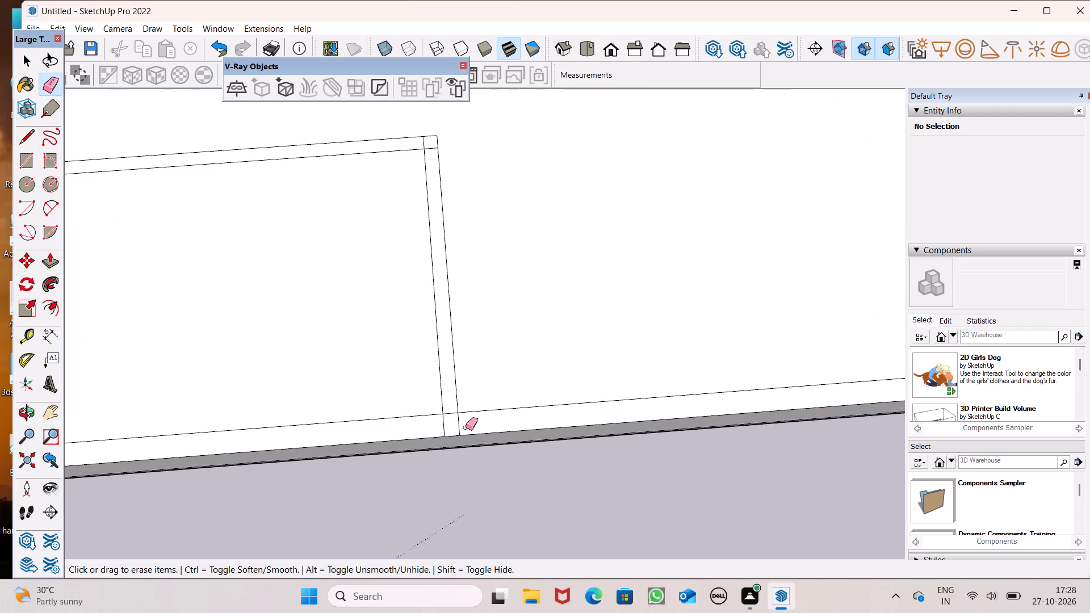
{"action": "scroll", "coordinate": [466, 427], "scroll_direction": "up", "scroll_amount": 9}
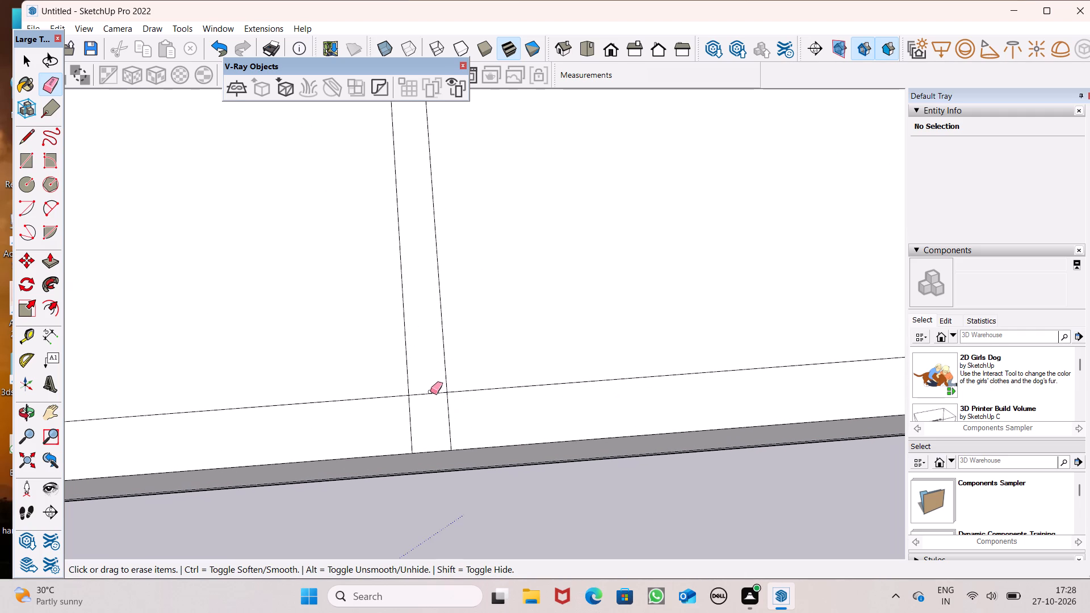
{"action": "left_click_drag", "start_coordinate": [430, 392], "coordinate": [458, 419]}
Erase the inner outline segment between the crosswise wall strip and the left border.
{"action": "scroll", "coordinate": [484, 436], "scroll_direction": "down", "scroll_amount": 6}
{"action": "scroll", "coordinate": [501, 362], "scroll_direction": "down", "scroll_amount": 9}
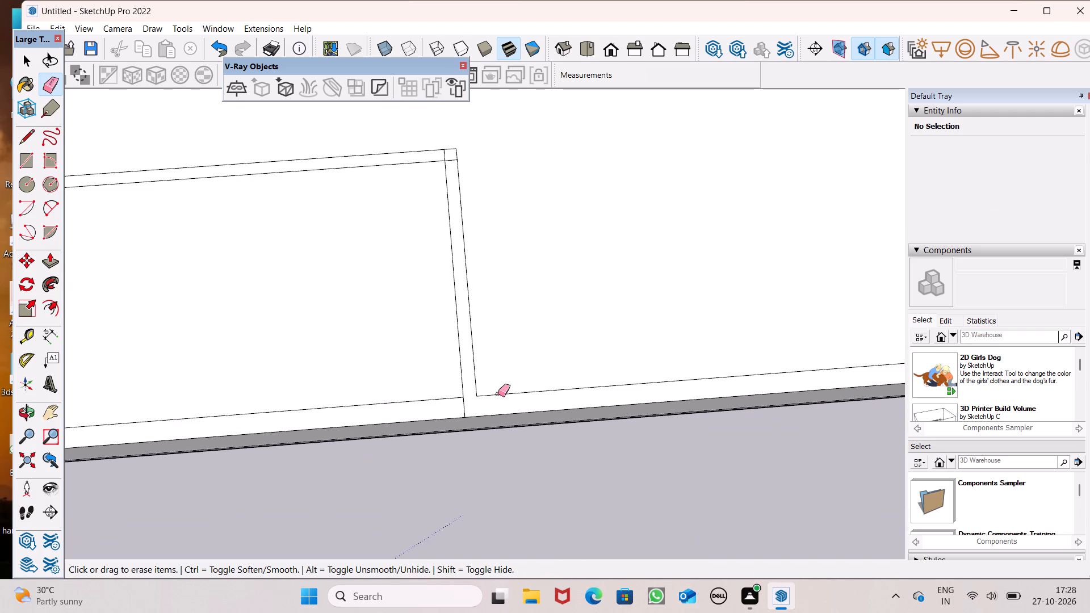
{"action": "scroll", "coordinate": [496, 397], "scroll_direction": "down", "scroll_amount": 3}
{"action": "scroll", "coordinate": [87, 287], "scroll_direction": "up", "scroll_amount": 4}
{"action": "scroll", "coordinate": [241, 272], "scroll_direction": "up", "scroll_amount": 6}
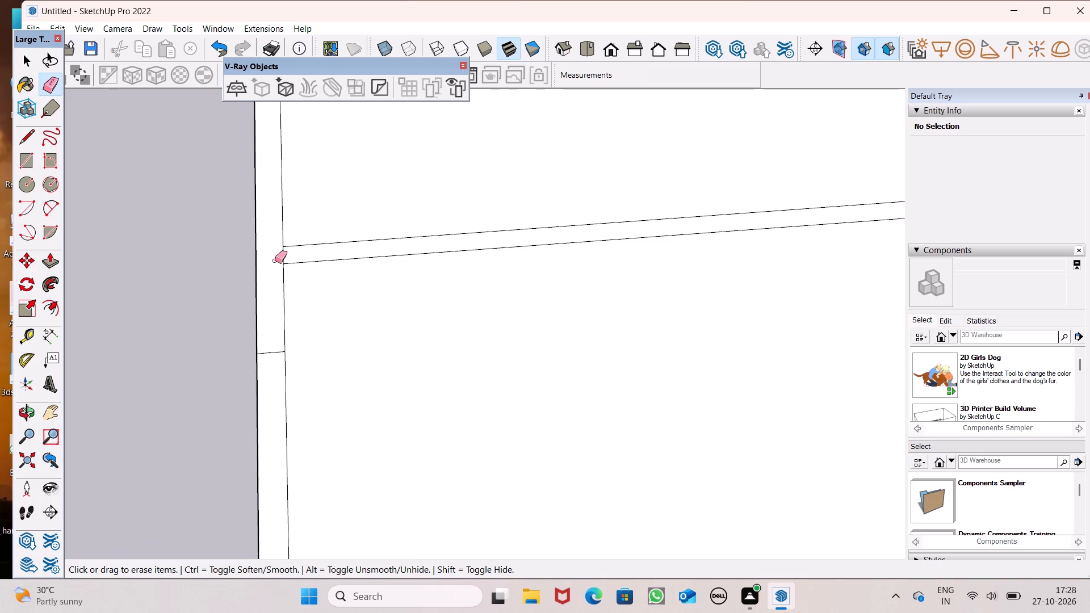
{"action": "left_click_drag", "start_coordinate": [280, 257], "coordinate": [296, 255]}
Erase the overlapping edges inside the corner where the two interior wall strips meet.
{"action": "scroll", "coordinate": [175, 327], "scroll_direction": "down", "scroll_amount": 8}
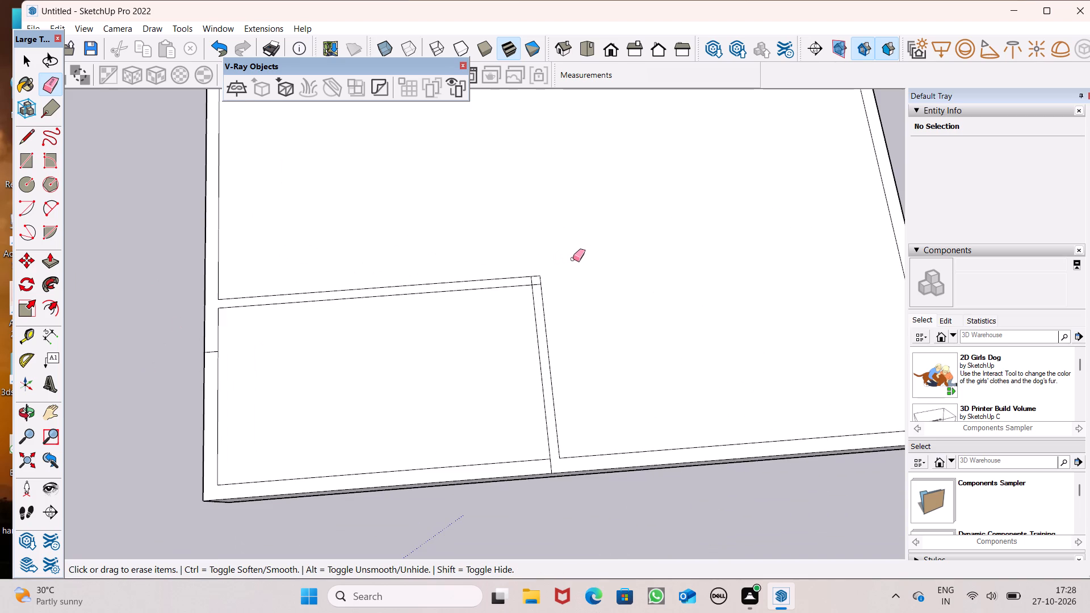
{"action": "scroll", "coordinate": [573, 259], "scroll_direction": "up", "scroll_amount": 6}
{"action": "scroll", "coordinate": [503, 304], "scroll_direction": "up", "scroll_amount": 6}
{"action": "left_click_drag", "start_coordinate": [501, 291], "coordinate": [526, 308]}
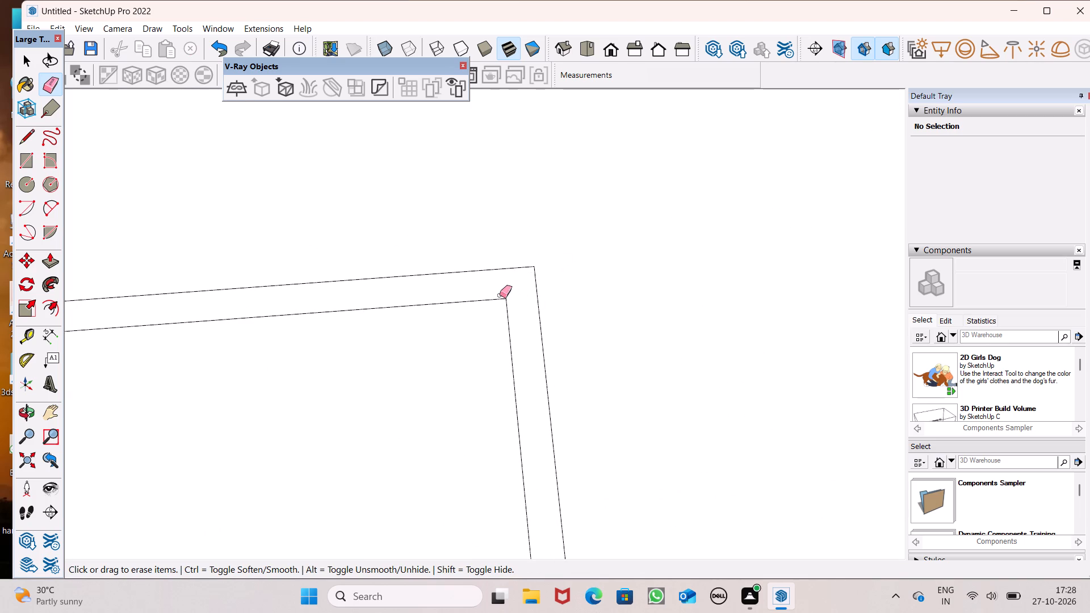
{"action": "scroll", "coordinate": [500, 232], "scroll_direction": "down", "scroll_amount": 12}
{"action": "scroll", "coordinate": [537, 277], "scroll_direction": "down", "scroll_amount": 7}
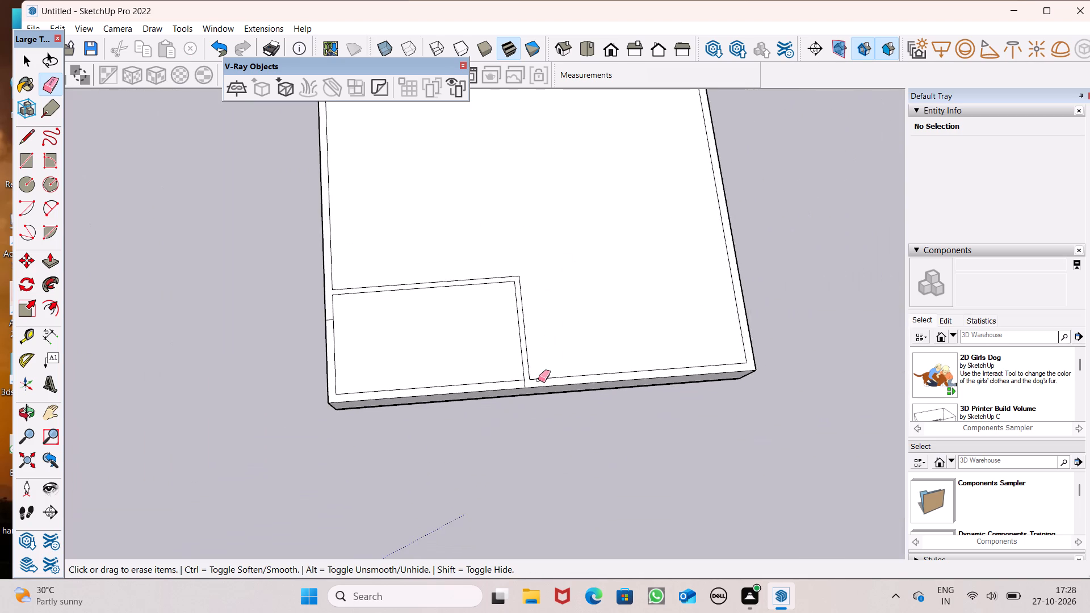
{"action": "scroll", "coordinate": [536, 380], "scroll_direction": "down", "scroll_amount": 6}
{"action": "key", "text": "space"}
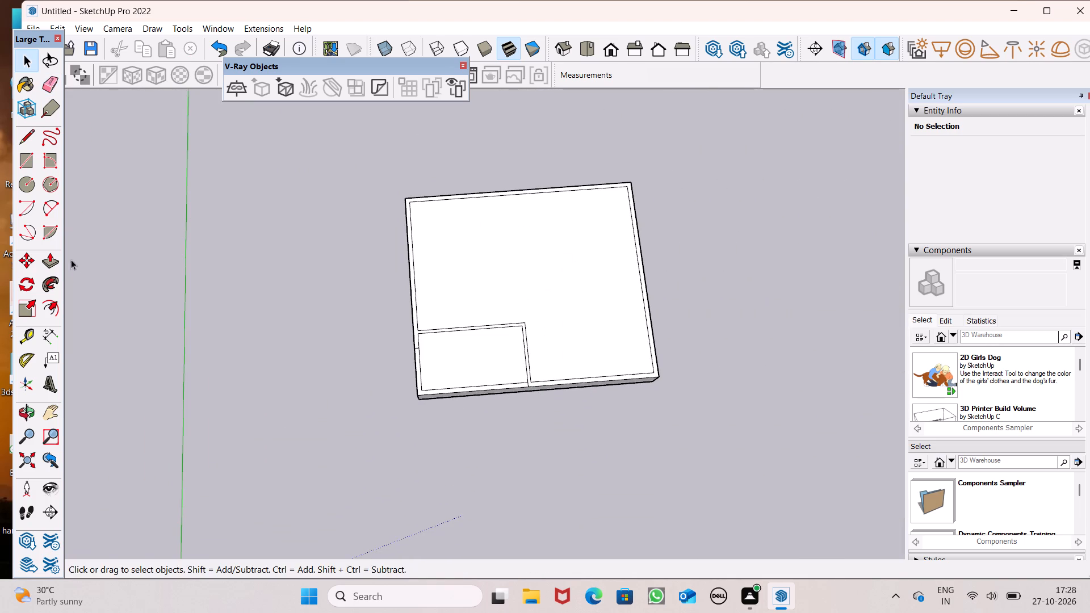
Push/Pull the connected border and interior wall face up 10', leaving the front-left border strip at base level.
{"action": "left_click", "coordinate": [51, 263]}
{"action": "scroll", "coordinate": [498, 297], "scroll_direction": "up", "scroll_amount": 4}
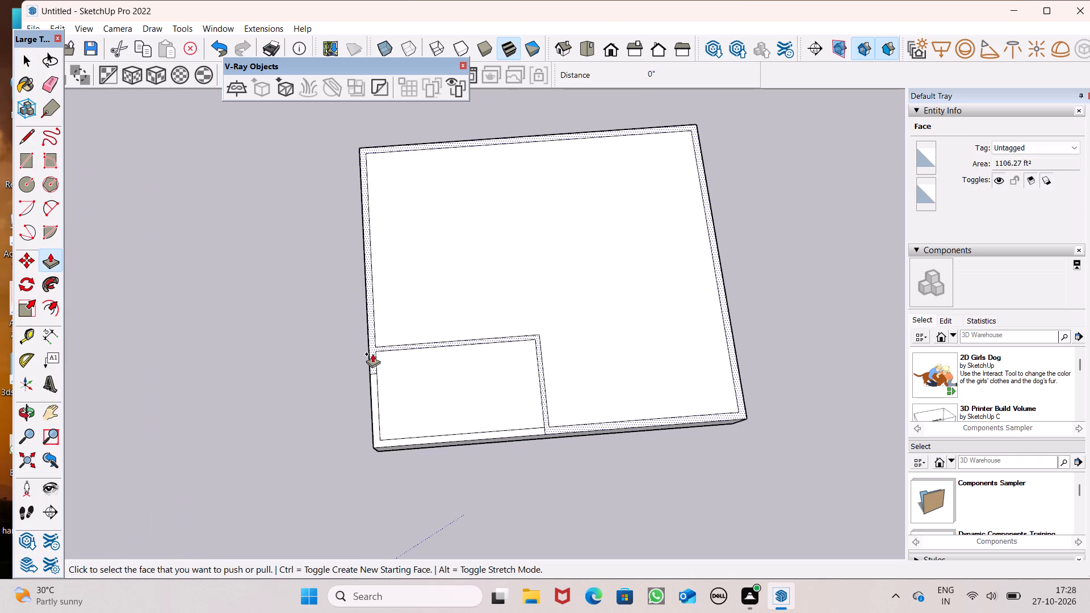
{"action": "left_click_drag", "start_coordinate": [375, 352], "coordinate": [334, 299]}
{"action": "type", "text": "10'"}
{"action": "key", "text": "Return"}
{"action": "key", "text": "backslash"}
Check the raised wall's height at its front-left end with the Dimension tool, without placing a dimension.
{"action": "scroll", "coordinate": [334, 299], "scroll_direction": "down", "scroll_amount": 2}
{"action": "middle_click_drag", "start_coordinate": [367, 346], "coordinate": [364, 220]}
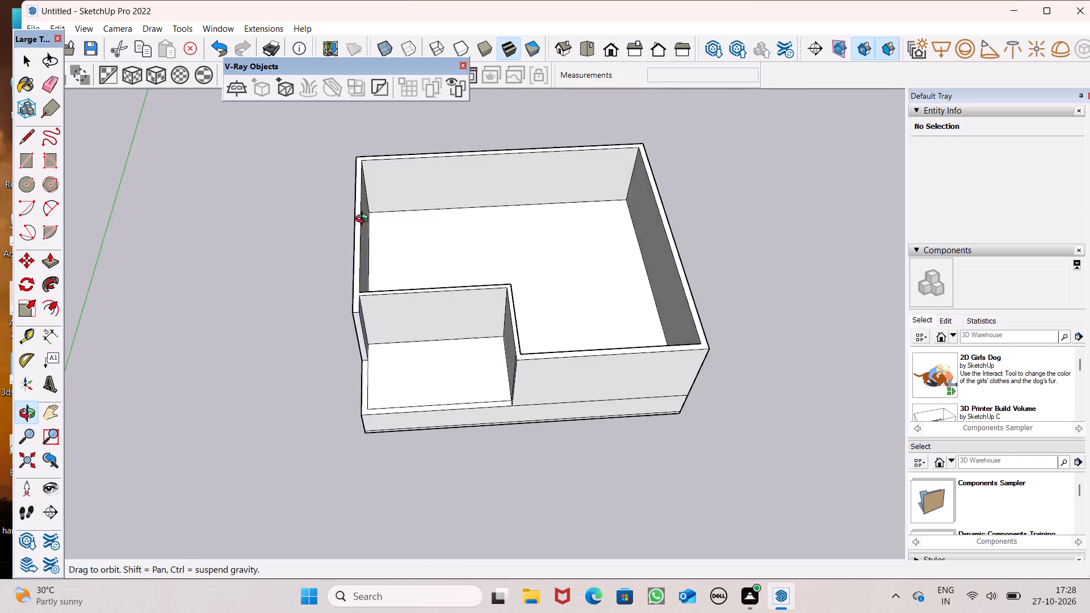
{"action": "middle_click_drag", "start_coordinate": [364, 220], "coordinate": [363, 154]}
{"action": "scroll", "coordinate": [363, 158], "scroll_direction": "up", "scroll_amount": 1}
{"action": "middle_click_drag", "start_coordinate": [439, 365], "coordinate": [439, 238]}
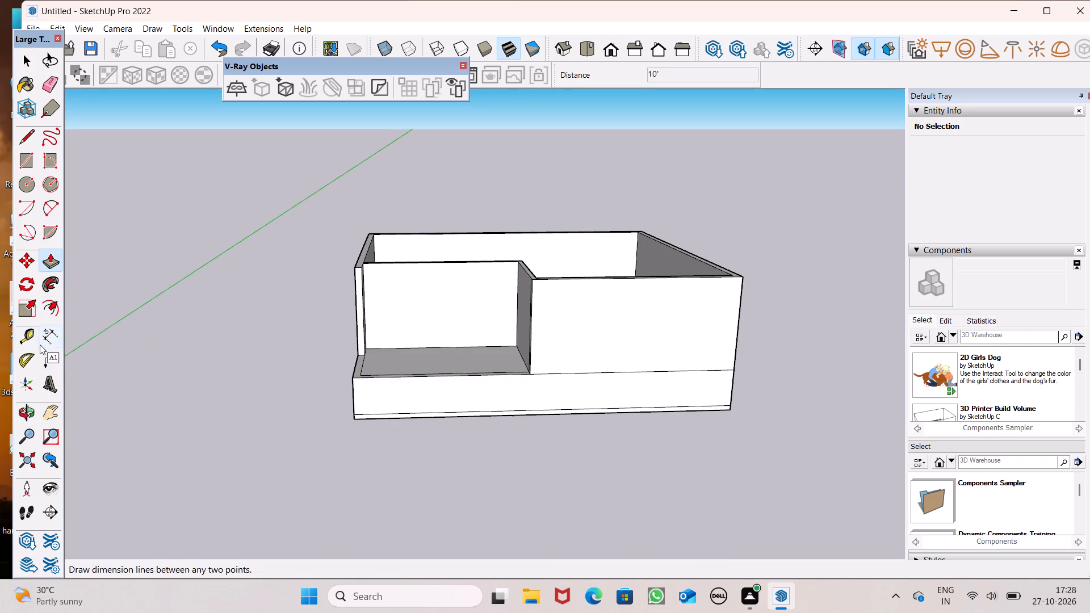
{"action": "left_click", "coordinate": [41, 343]}
{"action": "scroll", "coordinate": [379, 333], "scroll_direction": "up", "scroll_amount": 6}
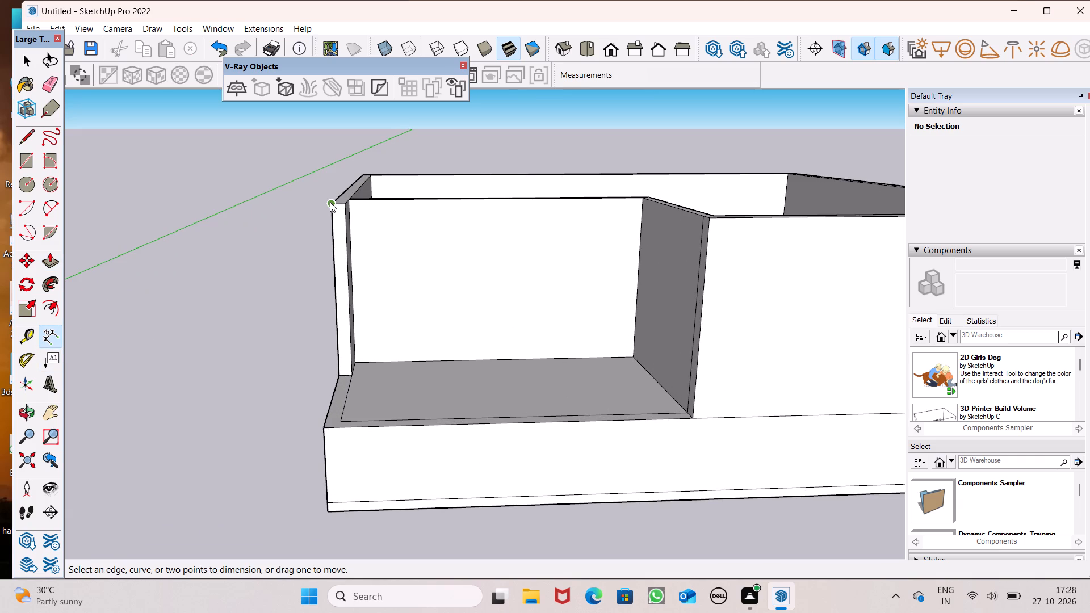
{"action": "left_click", "coordinate": [330, 202]}
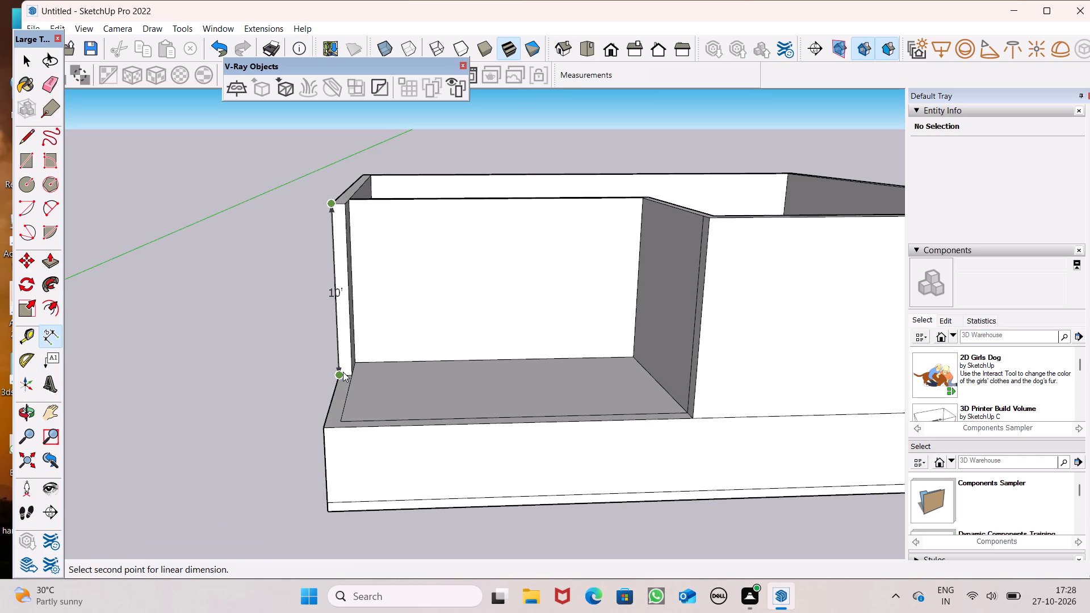
{"action": "key", "text": "space"}
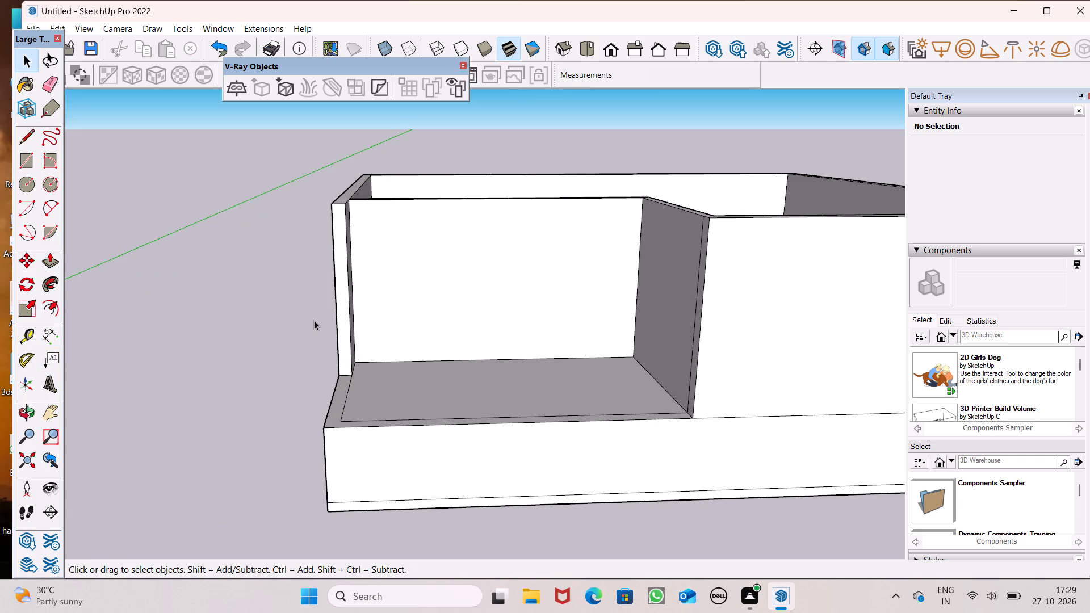
Push/Pull the top face of the outer and interior walls up another 3'.
{"action": "scroll", "coordinate": [314, 320], "scroll_direction": "down", "scroll_amount": 4}
{"action": "middle_click_drag", "start_coordinate": [441, 367], "coordinate": [425, 482]}
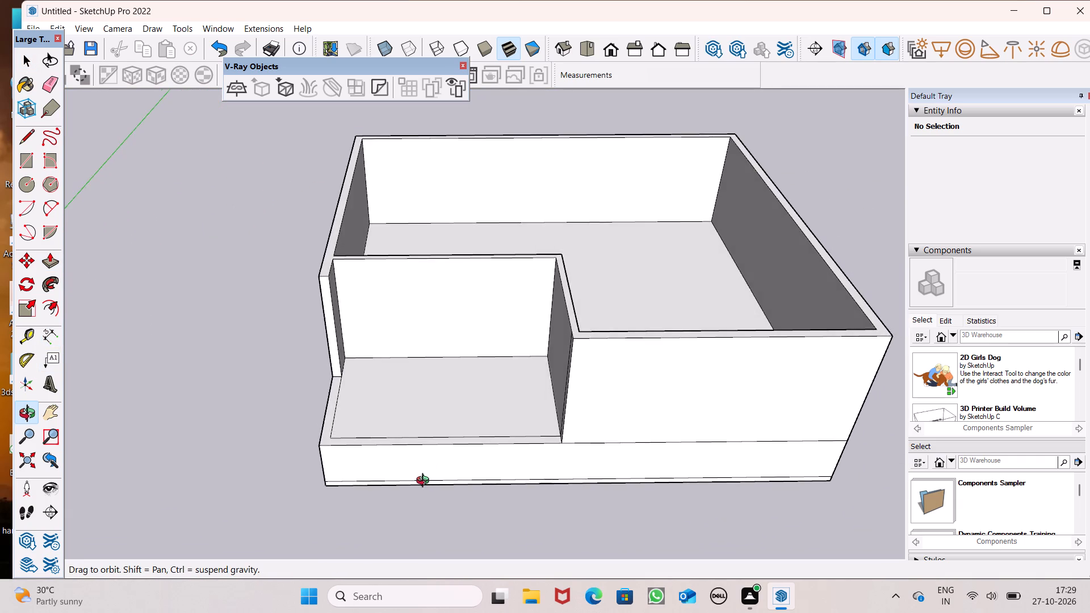
{"action": "middle_click_drag", "start_coordinate": [425, 482], "coordinate": [454, 489]}
{"action": "scroll", "coordinate": [455, 488], "scroll_direction": "up", "scroll_amount": 1}
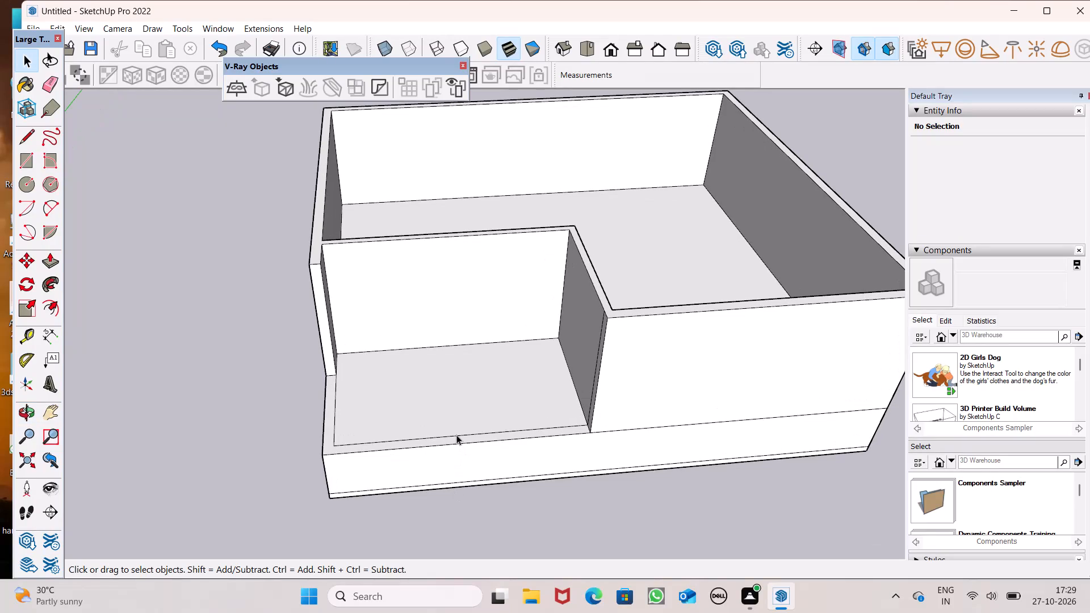
{"action": "scroll", "coordinate": [456, 435], "scroll_direction": "down", "scroll_amount": 2}
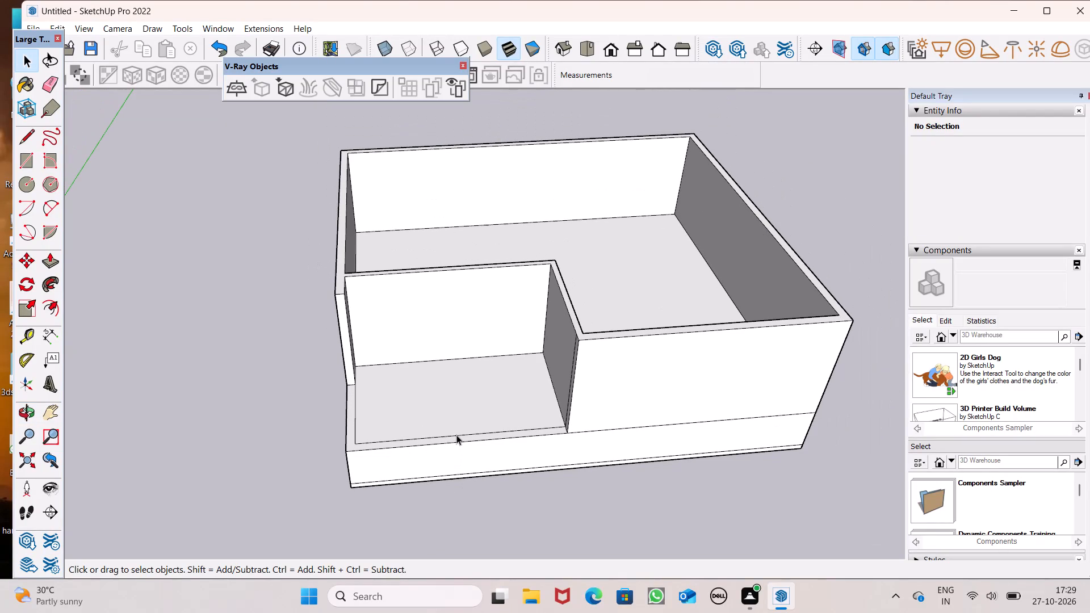
{"action": "middle_click_drag", "start_coordinate": [505, 411], "coordinate": [491, 419]}
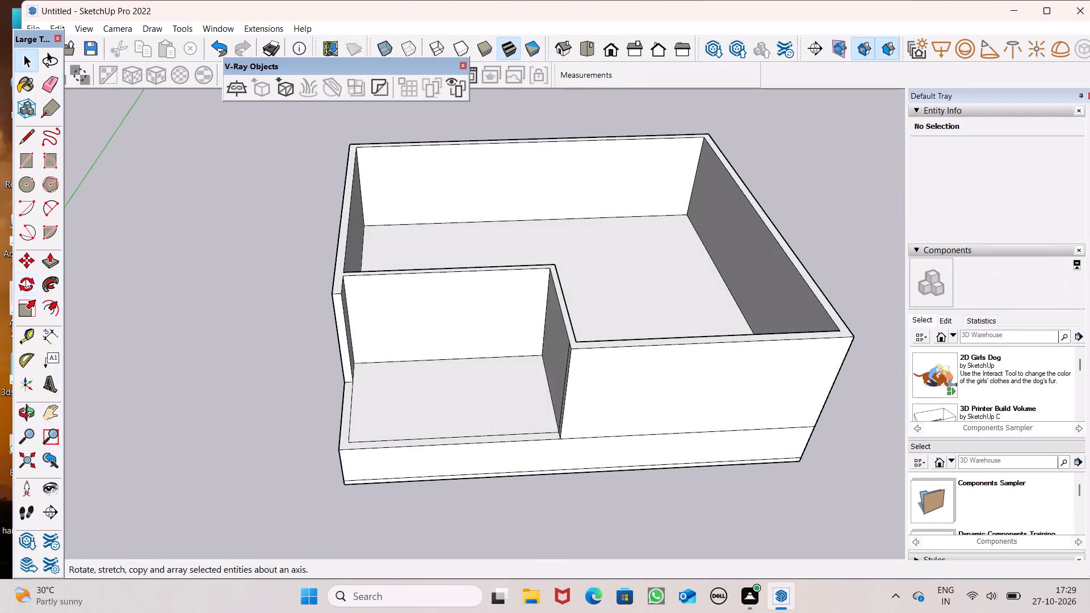
{"action": "left_click", "coordinate": [47, 255]}
{"action": "scroll", "coordinate": [385, 288], "scroll_direction": "up", "scroll_amount": 3}
{"action": "left_click_drag", "start_coordinate": [316, 287], "coordinate": [284, 213]}
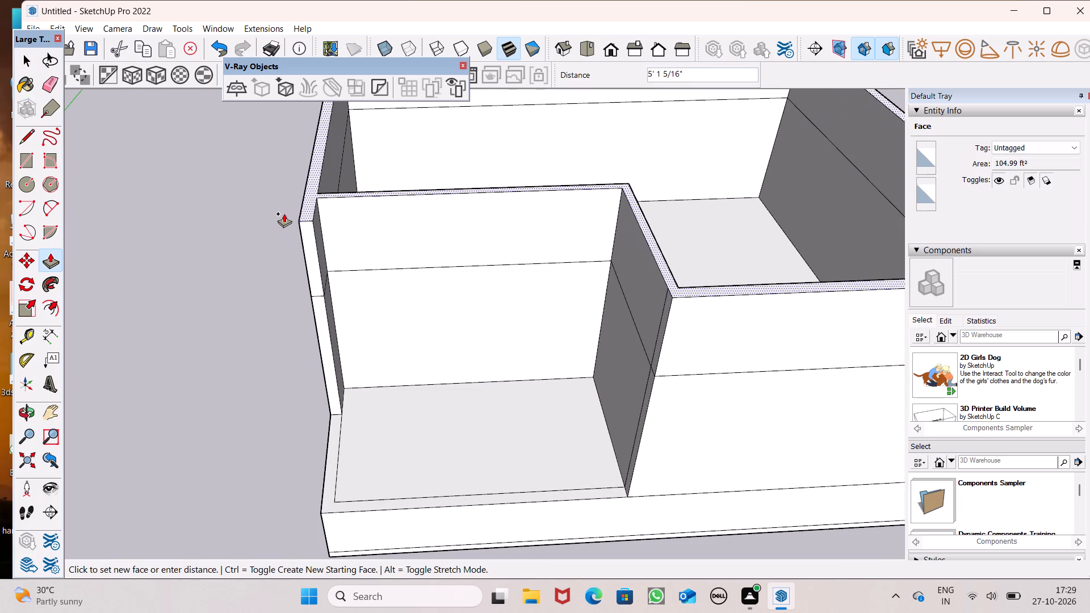
{"action": "left_click_drag", "start_coordinate": [284, 213], "coordinate": [284, 213]}
{"action": "key", "text": "3"}
{"action": "key", "text": "apostrophe"}
{"action": "key", "text": "Return"}
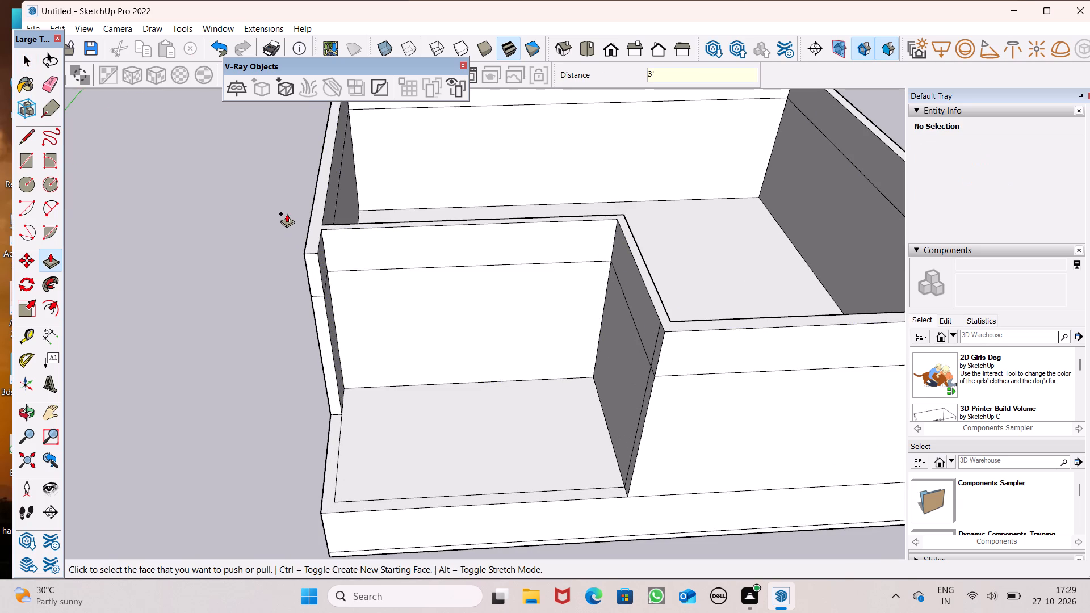
Examine the raised walls and the open front-left corner from several angles.
{"action": "scroll", "coordinate": [291, 237], "scroll_direction": "down", "scroll_amount": 2}
{"action": "middle_click_drag", "start_coordinate": [308, 251], "coordinate": [307, 75]}
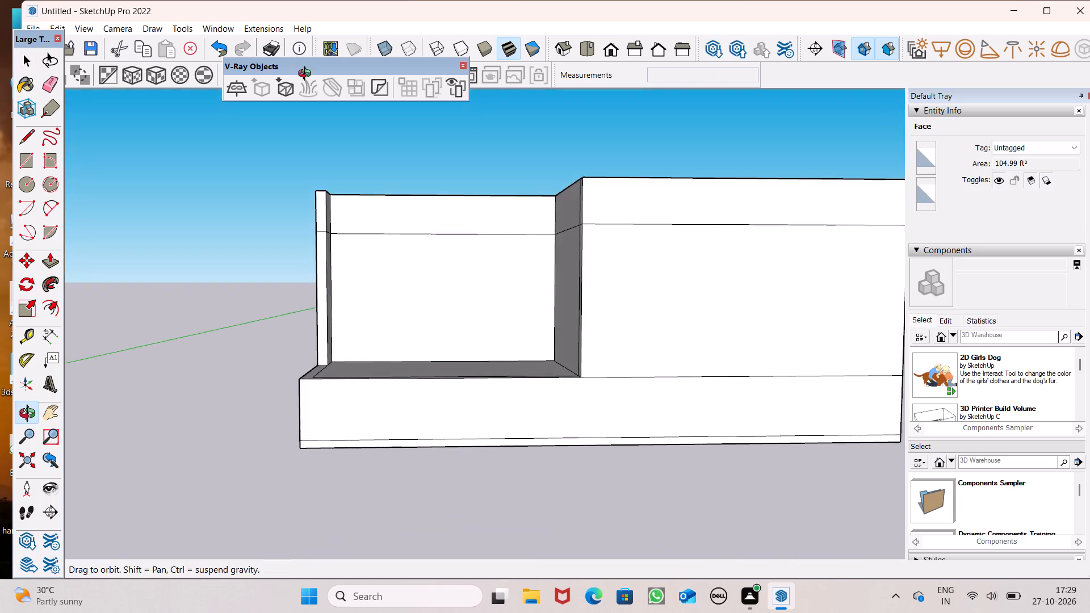
{"action": "middle_click_drag", "start_coordinate": [307, 75], "coordinate": [300, 372]}
{"action": "middle_click_drag", "start_coordinate": [322, 369], "coordinate": [323, 368]}
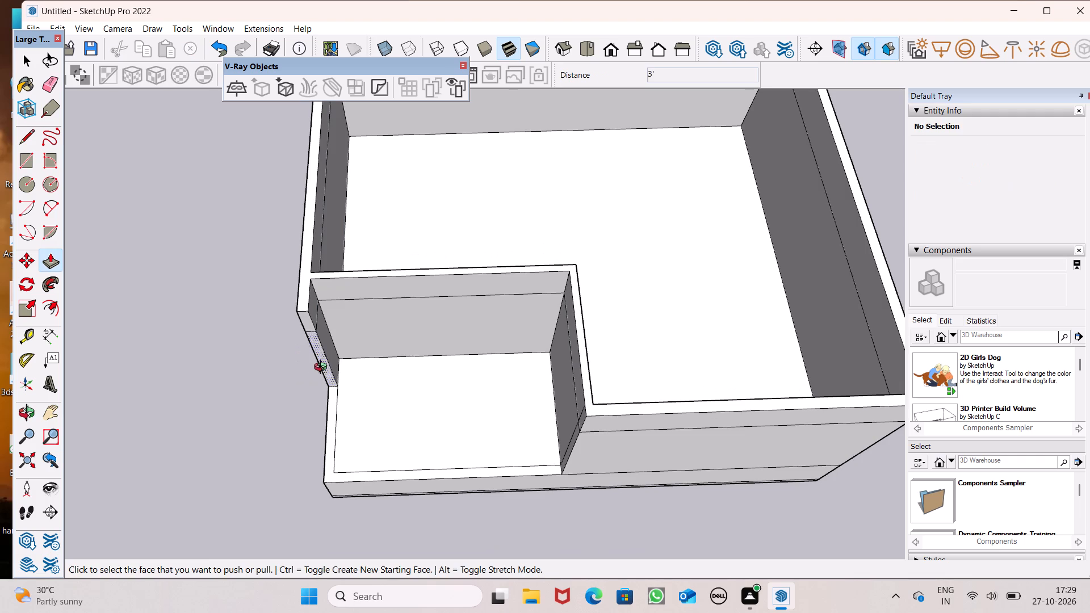
{"action": "middle_click_drag", "start_coordinate": [323, 368], "coordinate": [370, 162]}
{"action": "scroll", "coordinate": [311, 286], "scroll_direction": "up", "scroll_amount": 1}
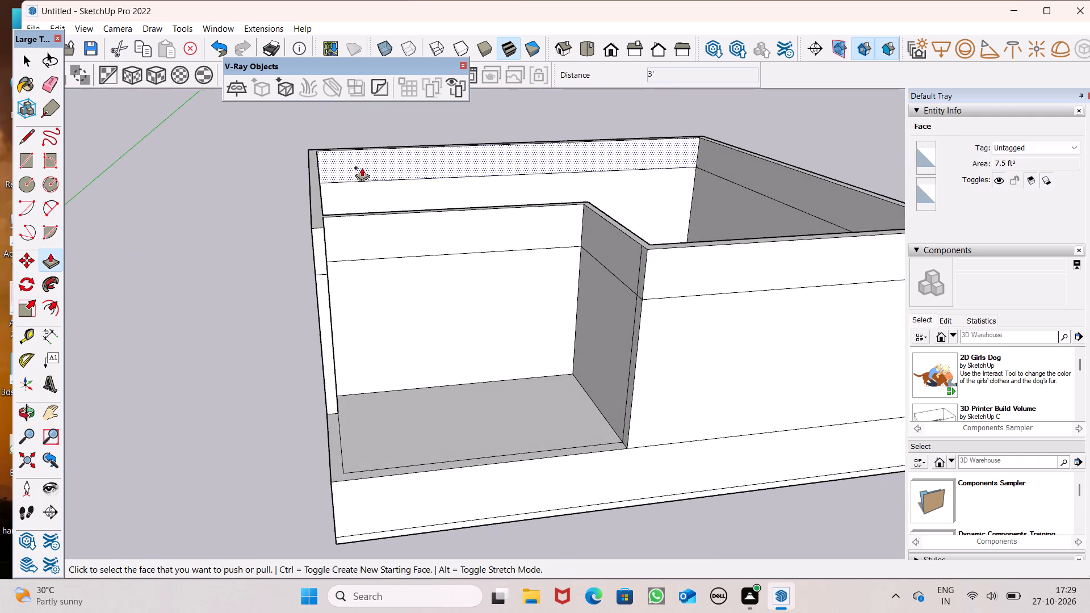
{"action": "scroll", "coordinate": [275, 321], "scroll_direction": "down", "scroll_amount": 5}
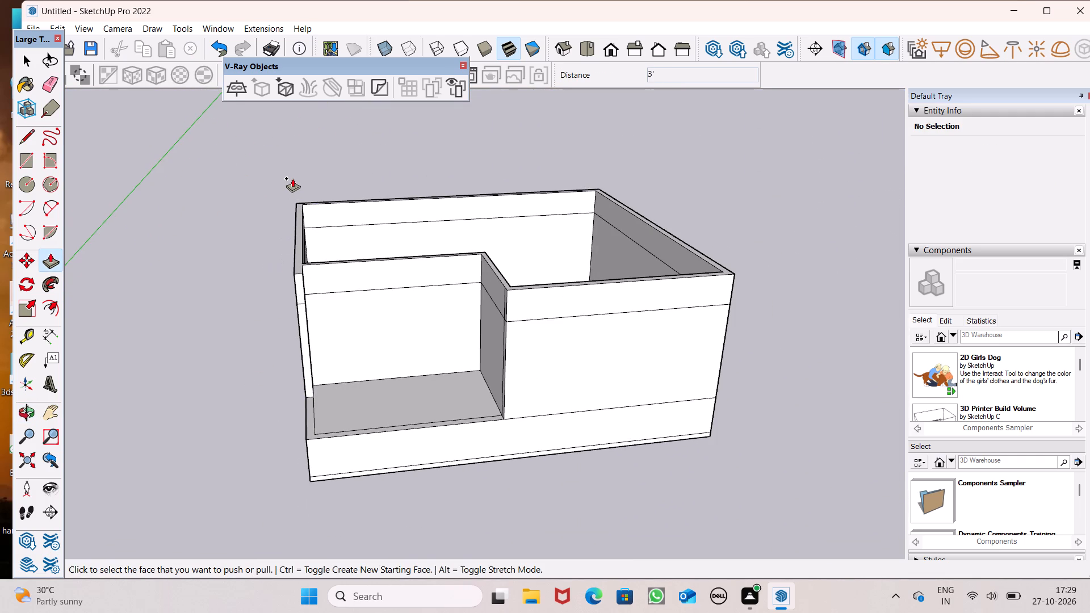
{"action": "scroll", "coordinate": [292, 177], "scroll_direction": "up", "scroll_amount": 4}
{"action": "scroll", "coordinate": [292, 206], "scroll_direction": "down", "scroll_amount": 1}
{"action": "middle_click_drag", "start_coordinate": [300, 234], "coordinate": [225, 285]}
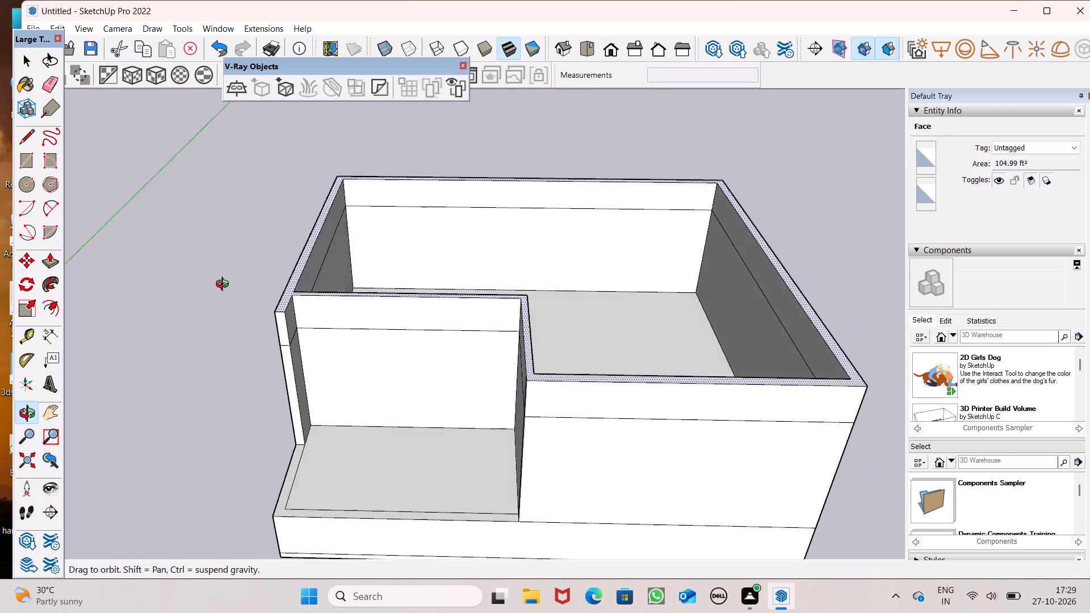
{"action": "middle_click_drag", "start_coordinate": [225, 285], "coordinate": [253, 301]}
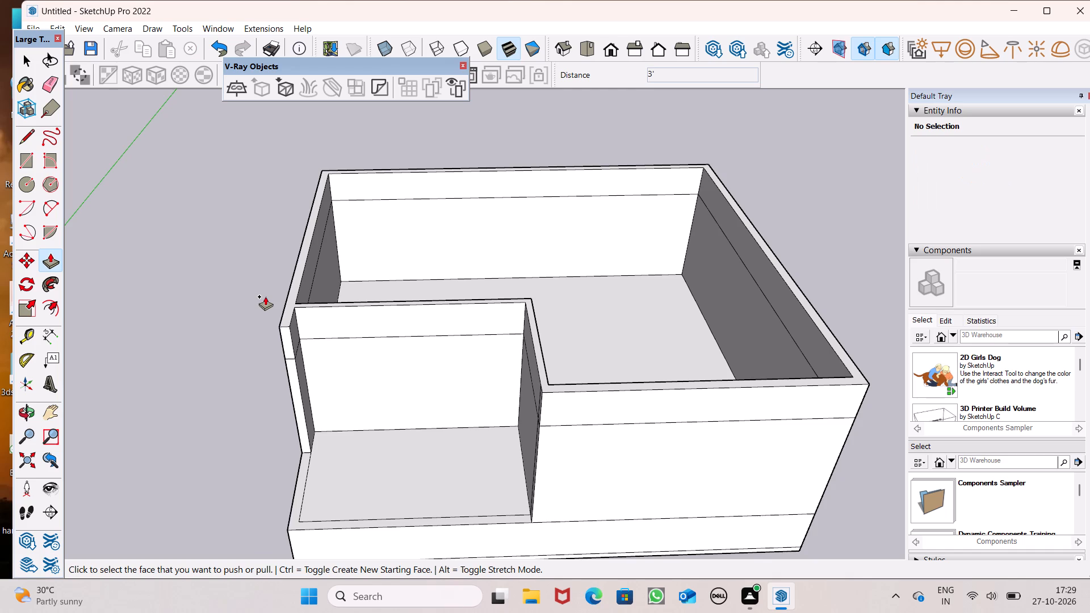
{"action": "scroll", "coordinate": [251, 372], "scroll_direction": "down", "scroll_amount": 3}
{"action": "scroll", "coordinate": [272, 297], "scroll_direction": "up", "scroll_amount": 5}
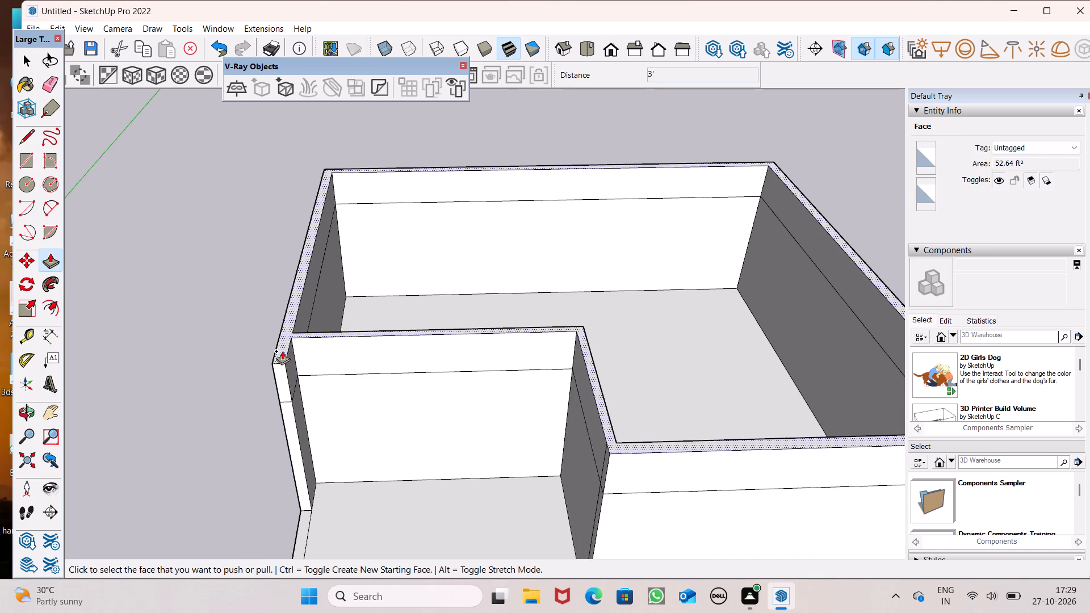
{"action": "scroll", "coordinate": [250, 320], "scroll_direction": "down", "scroll_amount": 7}
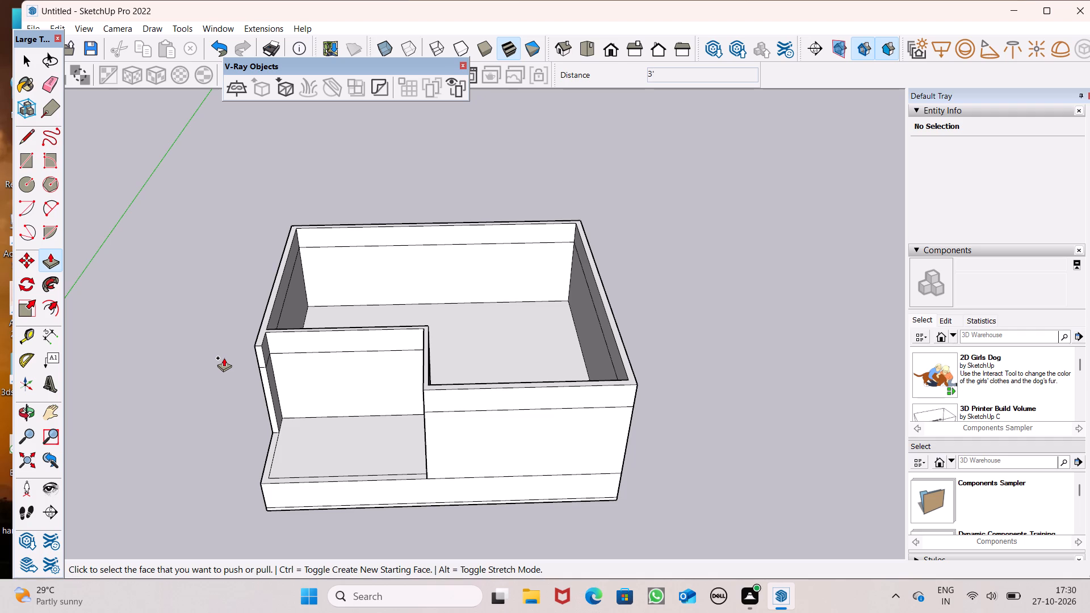
Trace about 4' 5" of the rear wall's inner seam line from its left corner to close a roof face over the interior.
{"action": "left_click", "coordinate": [16, 144]}
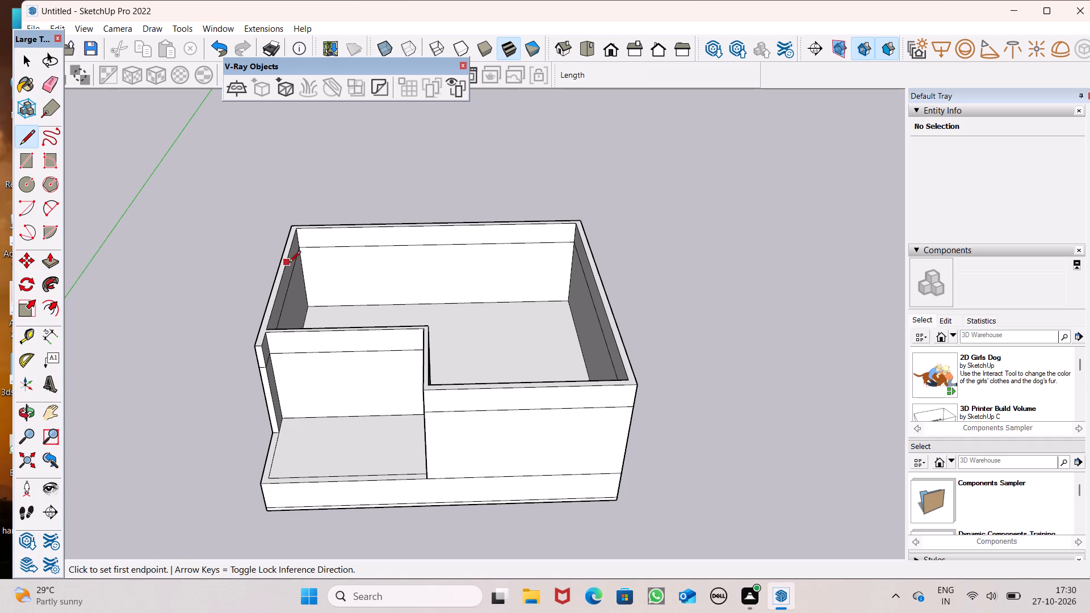
{"action": "left_click", "coordinate": [301, 249]}
{"action": "left_click", "coordinate": [331, 245]}
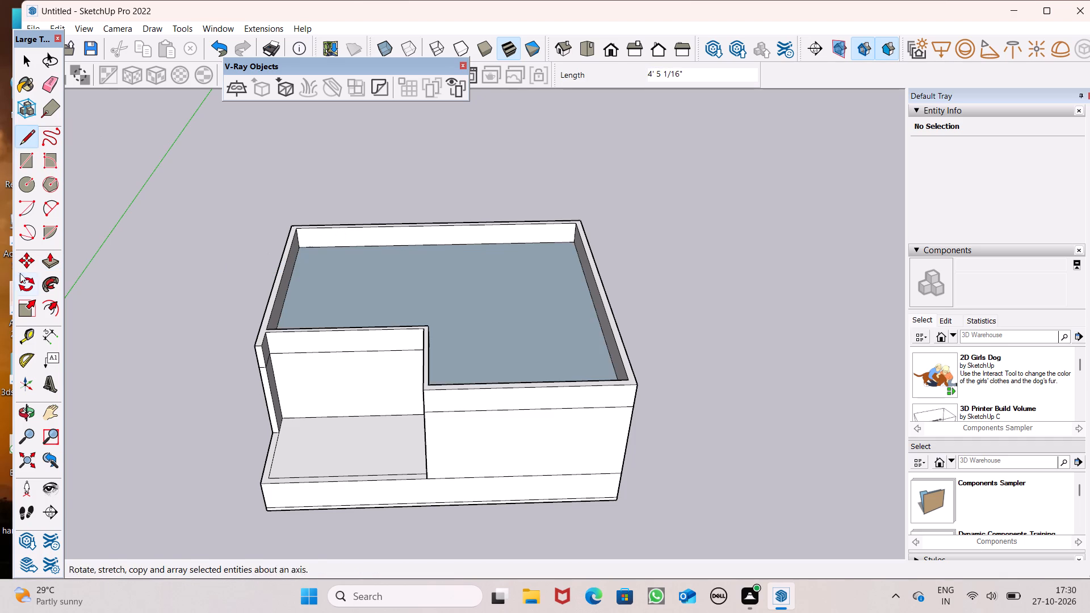
Push/Pull the roof face between the walls by 6".
{"action": "left_click", "coordinate": [53, 261]}
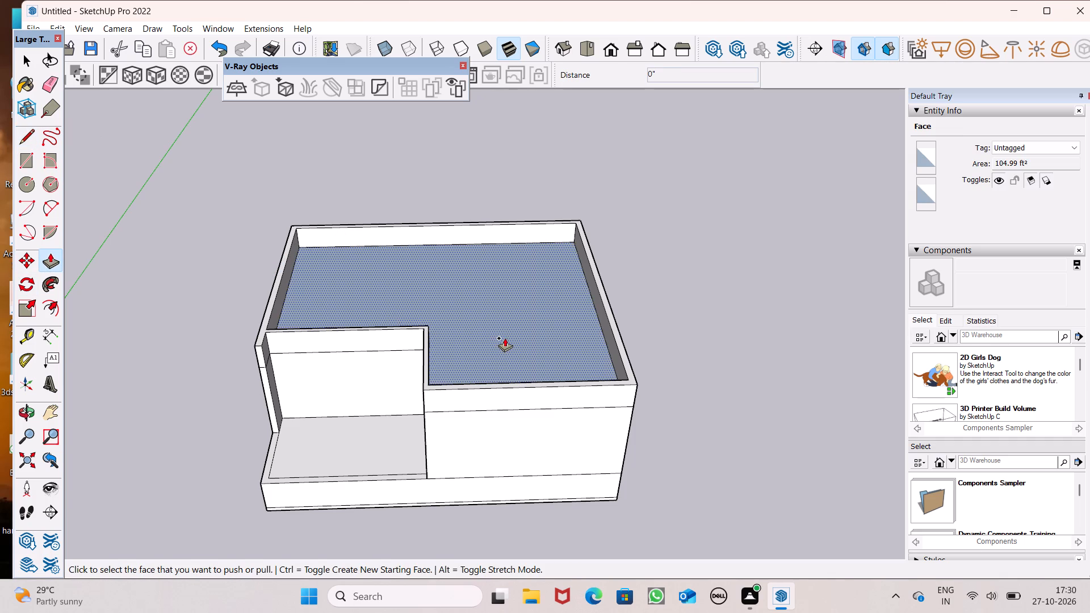
{"action": "left_click", "coordinate": [506, 343]}
{"action": "key", "text": "6"}
{"action": "key", "text": "shift+quotedbl"}
{"action": "key", "text": "Return"}
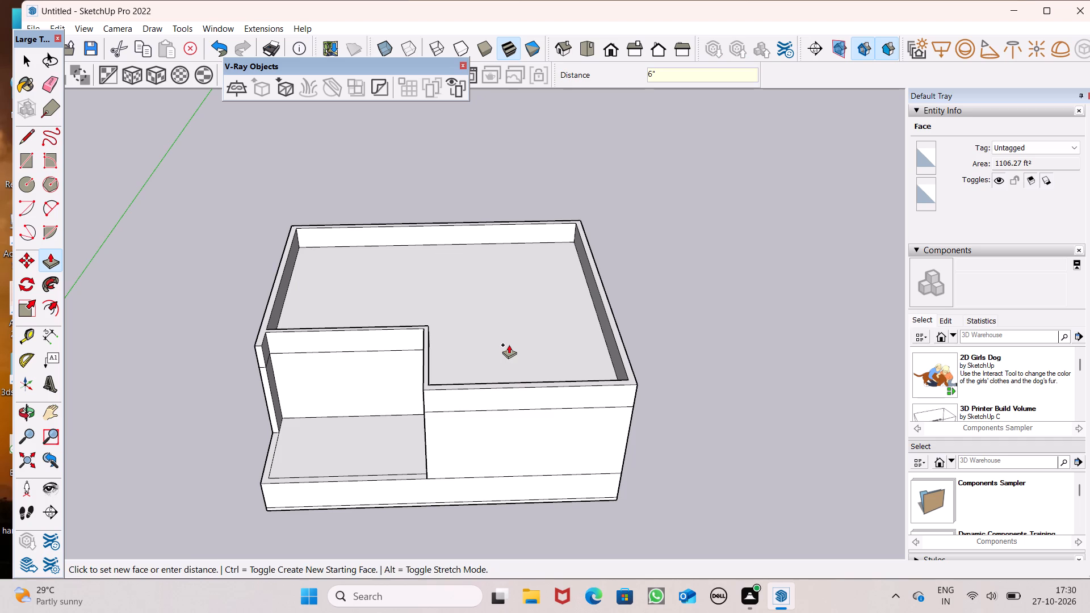
{"action": "key", "text": "space"}
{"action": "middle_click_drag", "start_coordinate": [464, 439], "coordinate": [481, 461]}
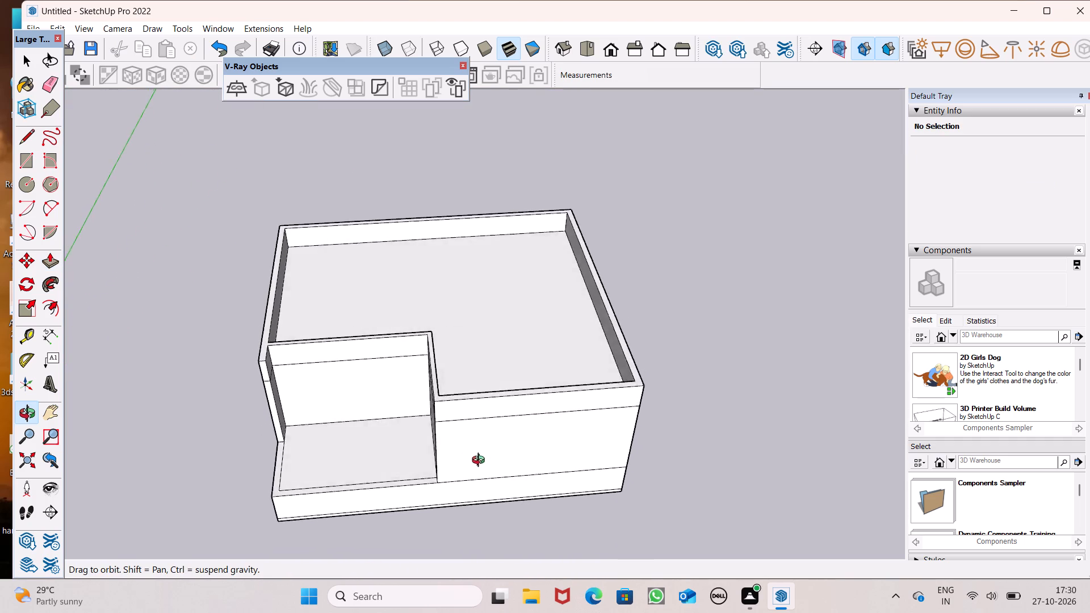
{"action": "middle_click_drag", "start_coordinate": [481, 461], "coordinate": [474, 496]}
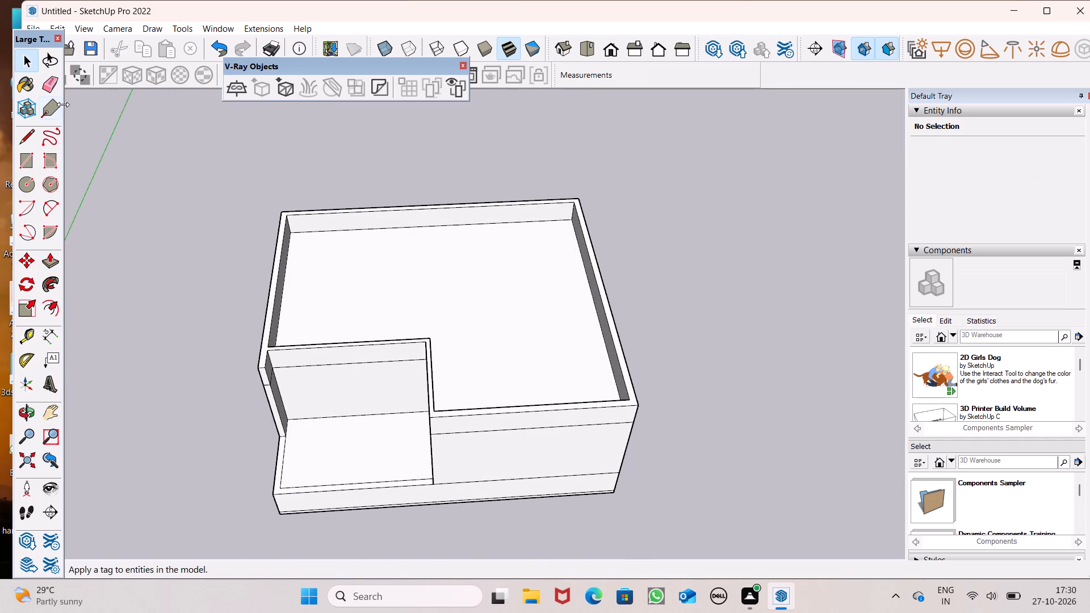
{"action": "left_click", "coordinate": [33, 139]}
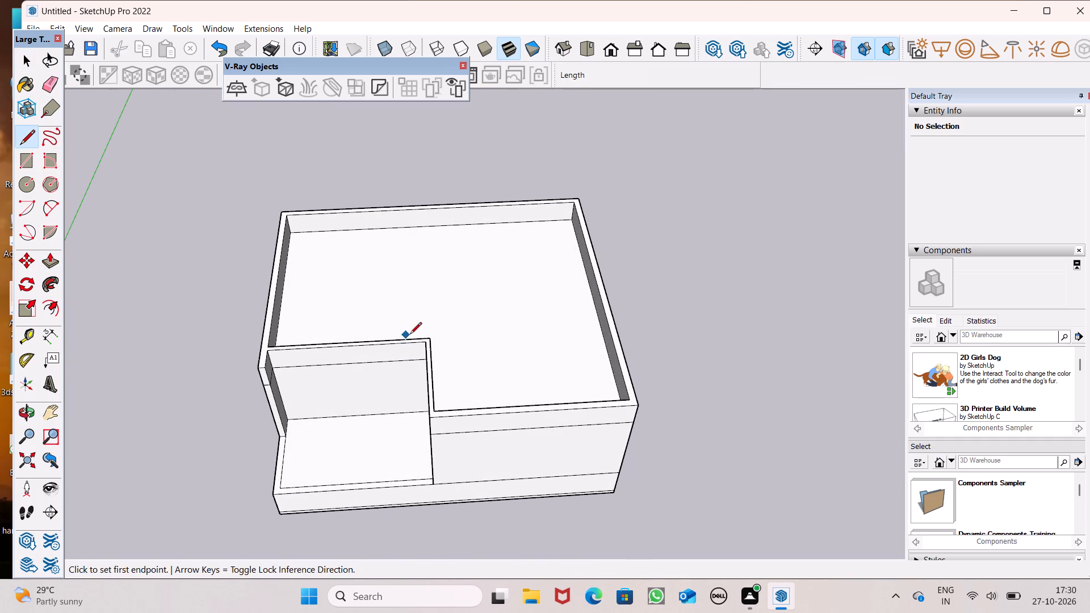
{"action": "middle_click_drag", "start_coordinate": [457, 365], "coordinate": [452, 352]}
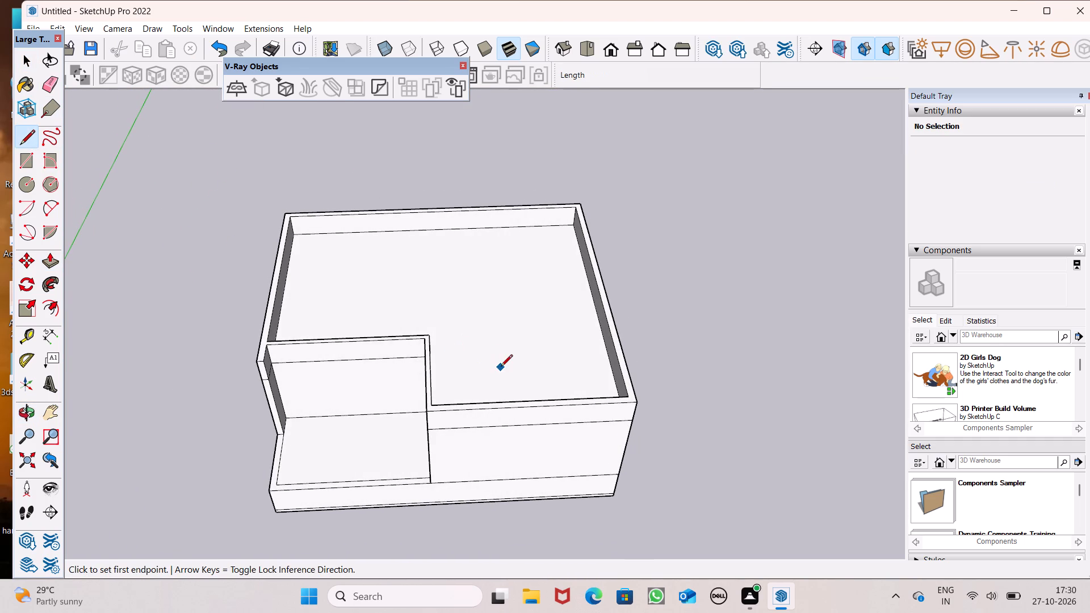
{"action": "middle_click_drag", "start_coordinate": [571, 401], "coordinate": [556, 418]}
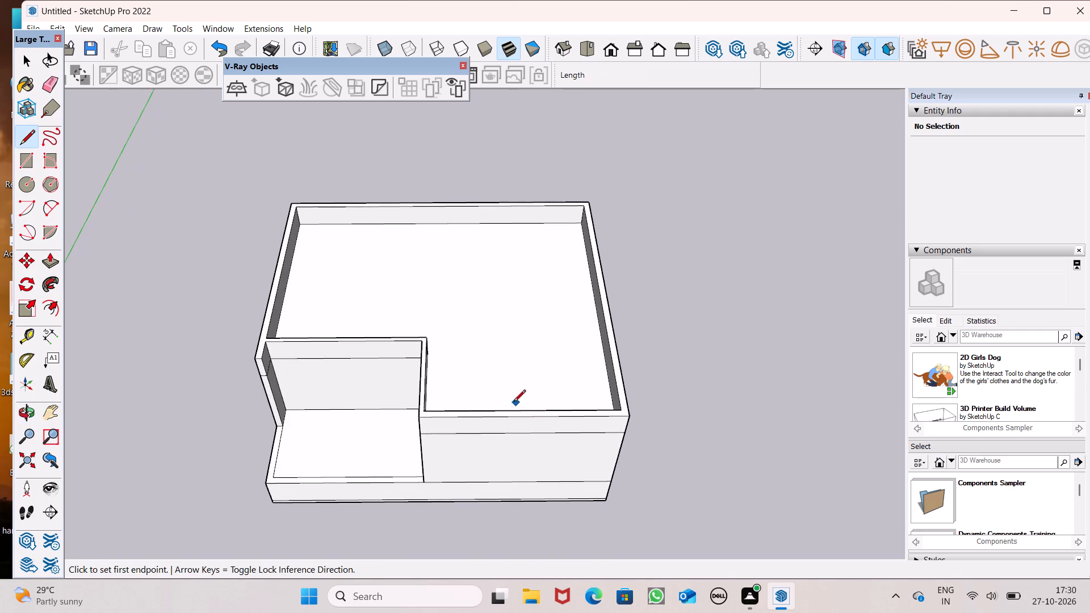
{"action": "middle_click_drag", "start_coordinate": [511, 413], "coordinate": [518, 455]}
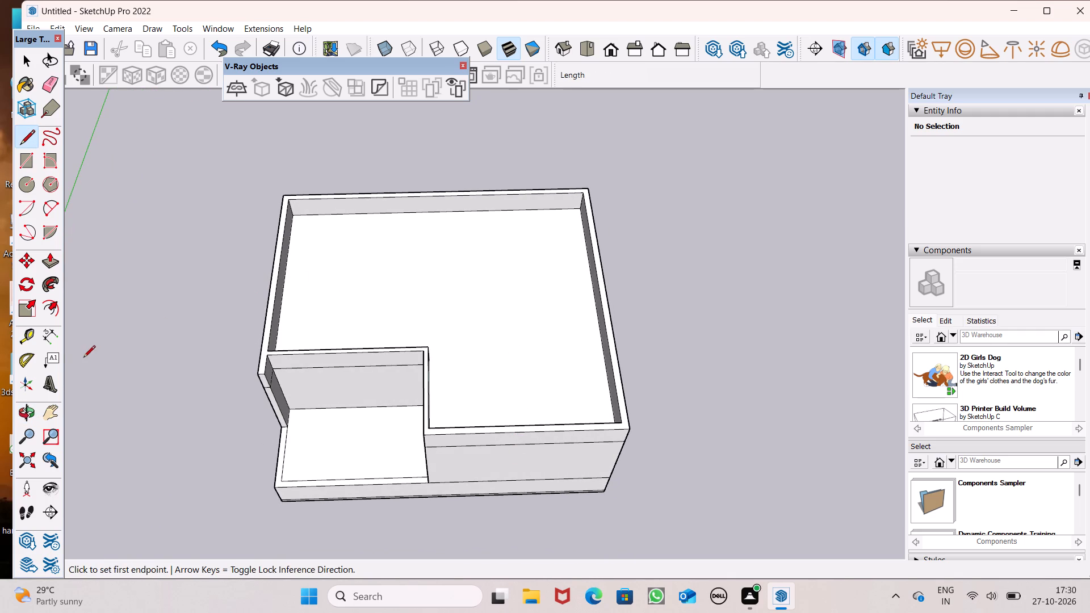
Place a front-to-back guide across the roof, about 12' 5" in from the right parapet's inner edge, with the Tape Measure.
{"action": "left_click", "coordinate": [32, 339]}
{"action": "scroll", "coordinate": [555, 264], "scroll_direction": "down", "scroll_amount": 1}
{"action": "middle_click_drag", "start_coordinate": [573, 329], "coordinate": [577, 362]}
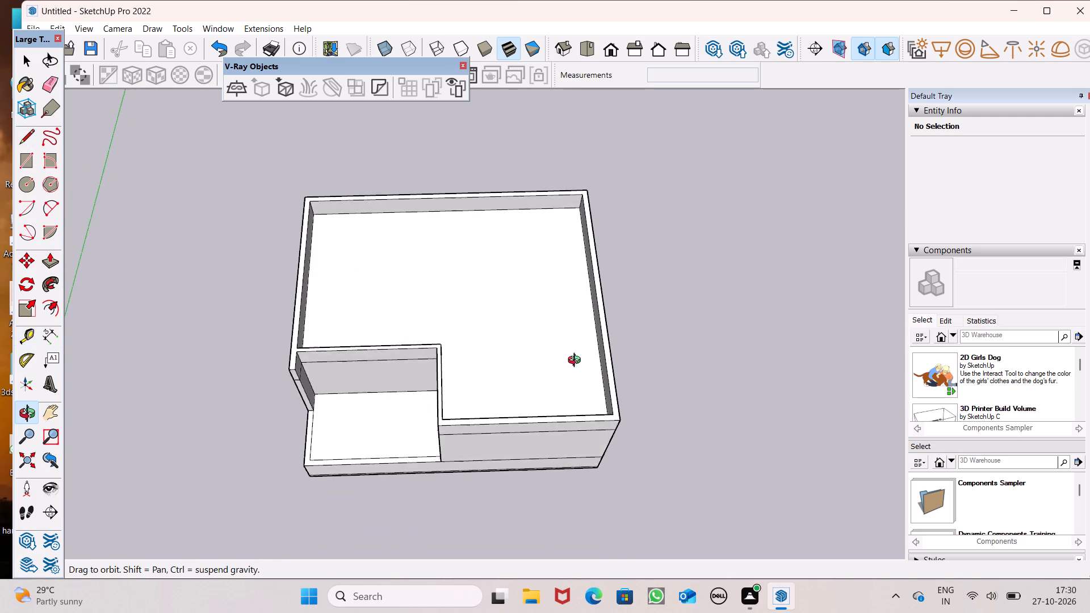
{"action": "middle_click_drag", "start_coordinate": [577, 362], "coordinate": [561, 481]}
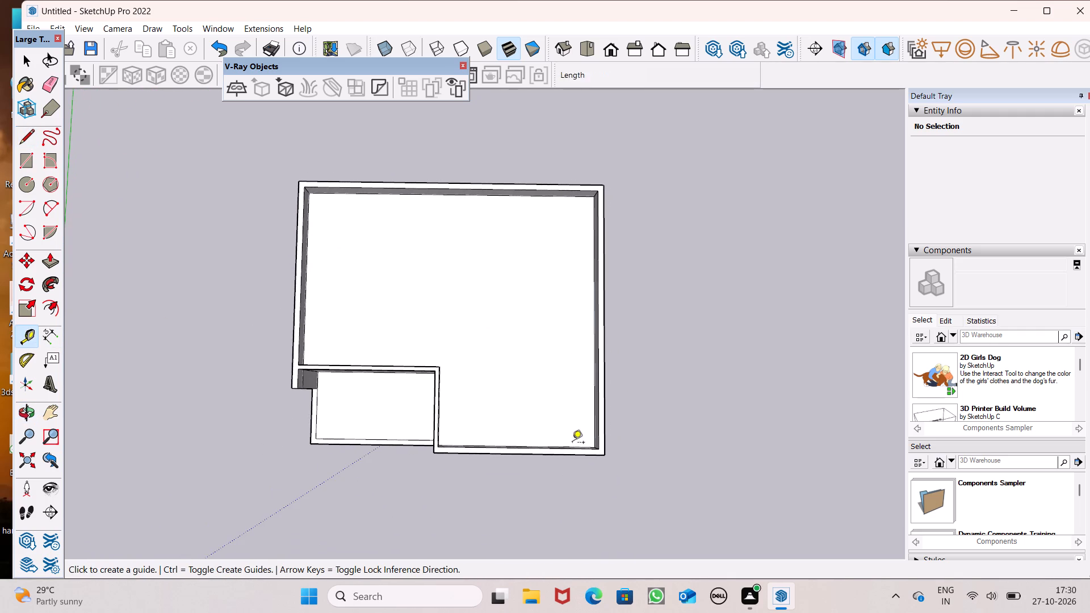
{"action": "middle_click_drag", "start_coordinate": [589, 413], "coordinate": [601, 399]}
{"action": "scroll", "coordinate": [601, 399], "scroll_direction": "up", "scroll_amount": 2}
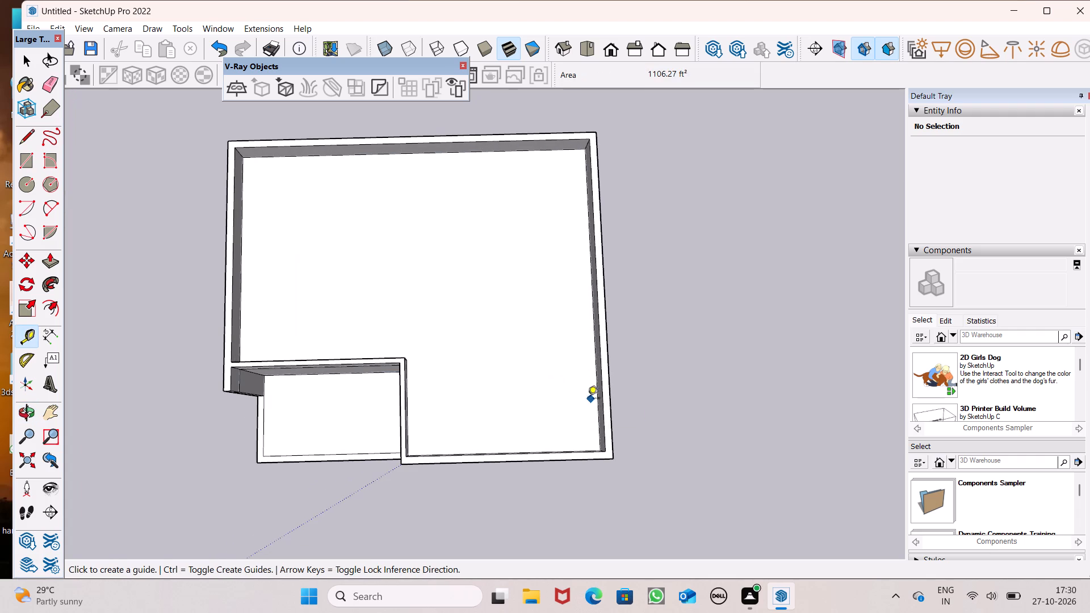
{"action": "left_click", "coordinate": [595, 394]}
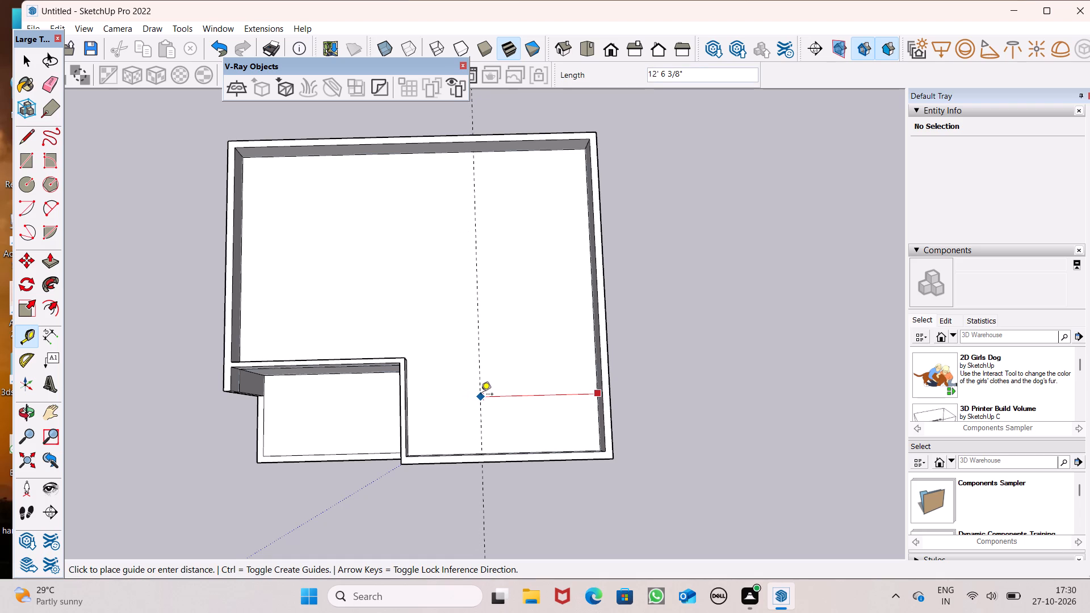
{"action": "left_click", "coordinate": [482, 394]}
Add a second parallel guide 6" from the first, on the side away from the right parapet.
{"action": "left_click", "coordinate": [480, 396]}
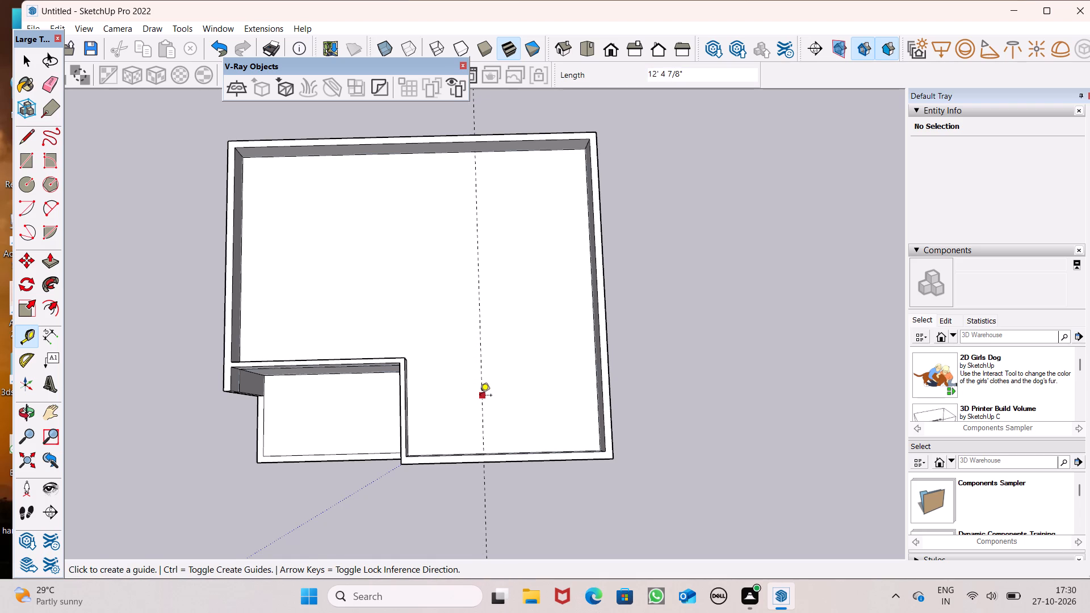
{"action": "type", "text": "6\""}
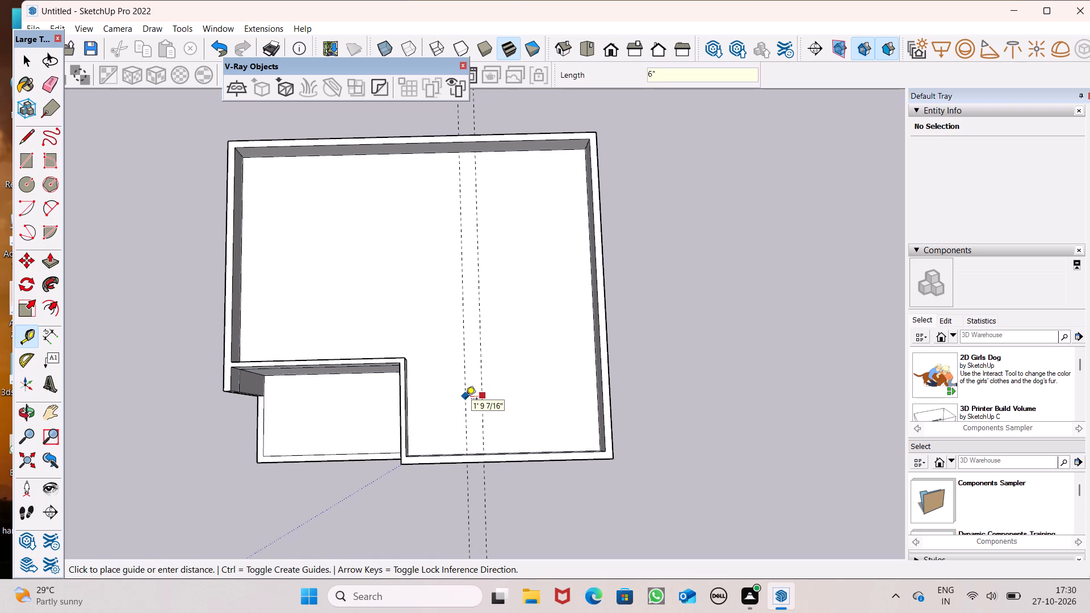
{"action": "key", "text": "Return"}
Draw a 6" by 33' 6" rectangle on the roof between the two guides, from rear parapet to front parapet.
{"action": "scroll", "coordinate": [455, 390], "scroll_direction": "down", "scroll_amount": 4}
{"action": "middle_click_drag", "start_coordinate": [443, 433], "coordinate": [510, 237]}
{"action": "scroll", "coordinate": [508, 420], "scroll_direction": "up", "scroll_amount": 1}
{"action": "middle_click_drag", "start_coordinate": [508, 420], "coordinate": [493, 375]}
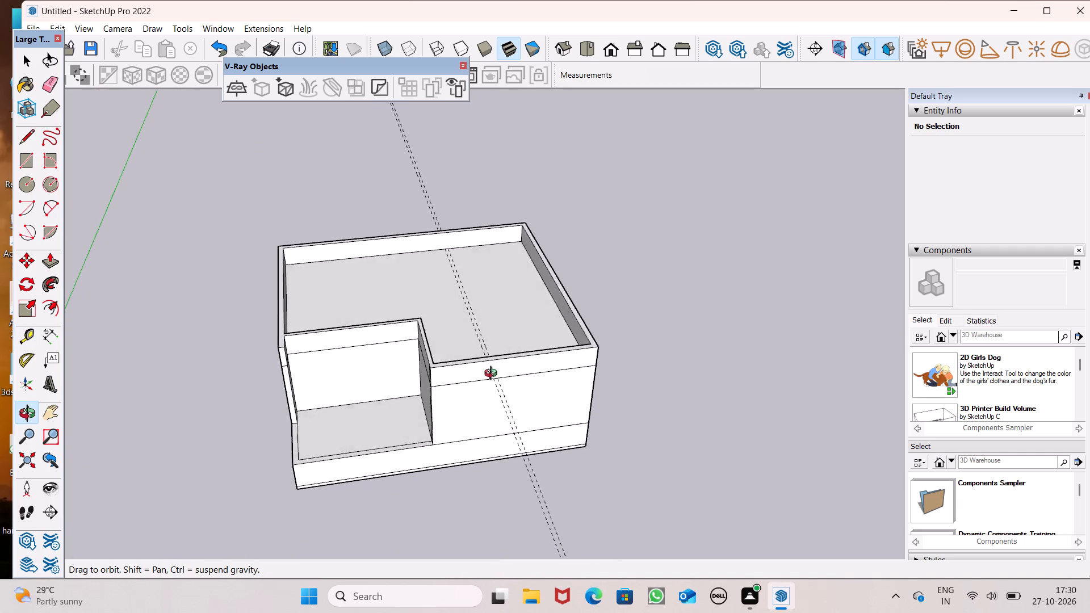
{"action": "middle_click_drag", "start_coordinate": [493, 375], "coordinate": [464, 505]}
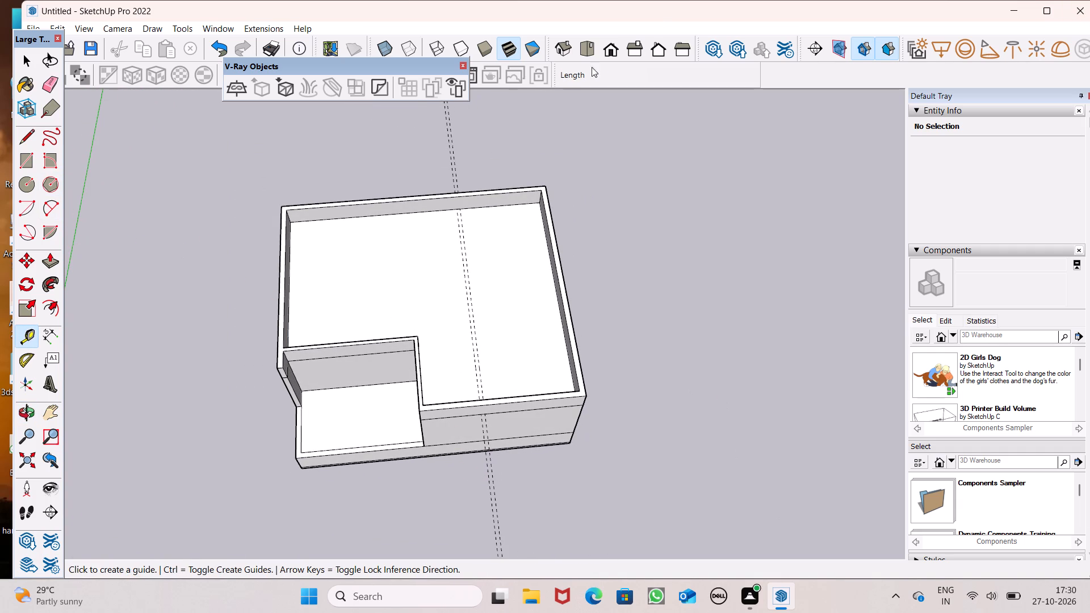
{"action": "left_click", "coordinate": [26, 153]}
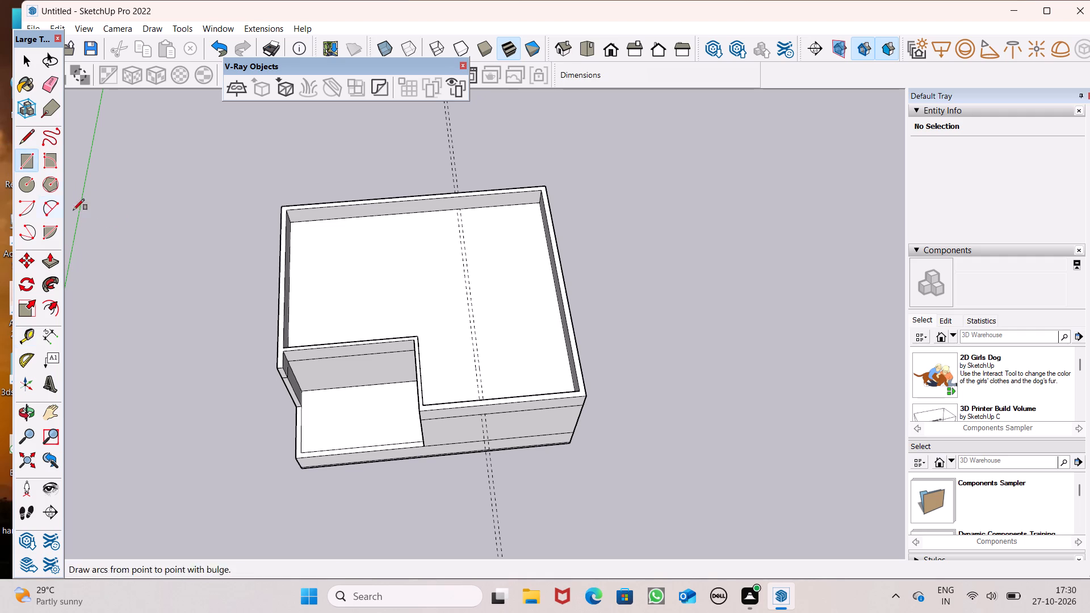
{"action": "scroll", "coordinate": [427, 240], "scroll_direction": "up", "scroll_amount": 4}
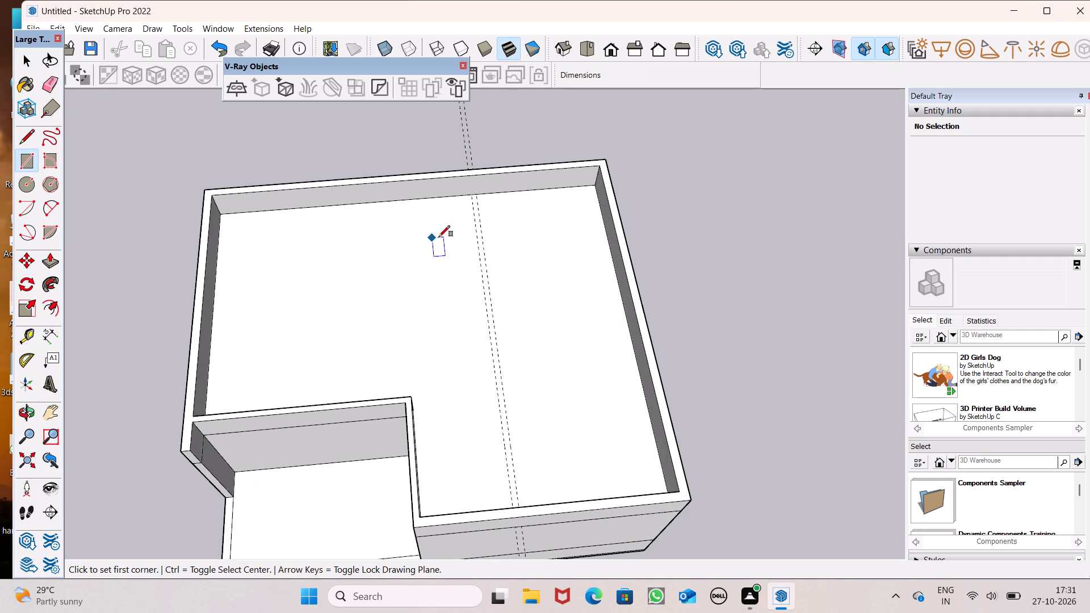
{"action": "scroll", "coordinate": [471, 230], "scroll_direction": "up", "scroll_amount": 5}
{"action": "scroll", "coordinate": [475, 180], "scroll_direction": "up", "scroll_amount": 3}
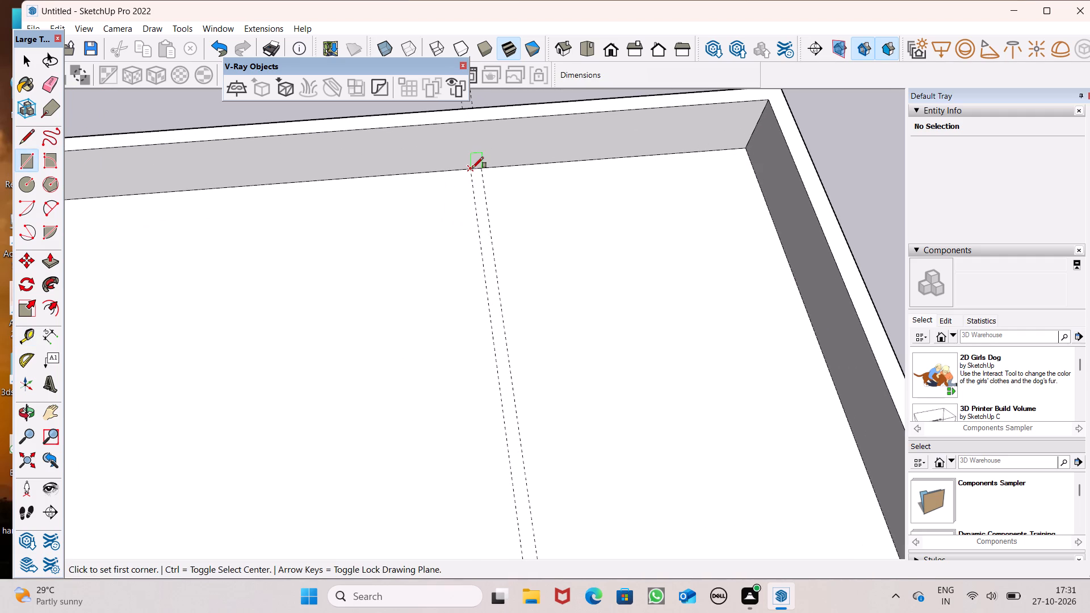
{"action": "left_click", "coordinate": [472, 168]}
{"action": "scroll", "coordinate": [515, 199], "scroll_direction": "down", "scroll_amount": 6}
{"action": "scroll", "coordinate": [514, 267], "scroll_direction": "down", "scroll_amount": 8}
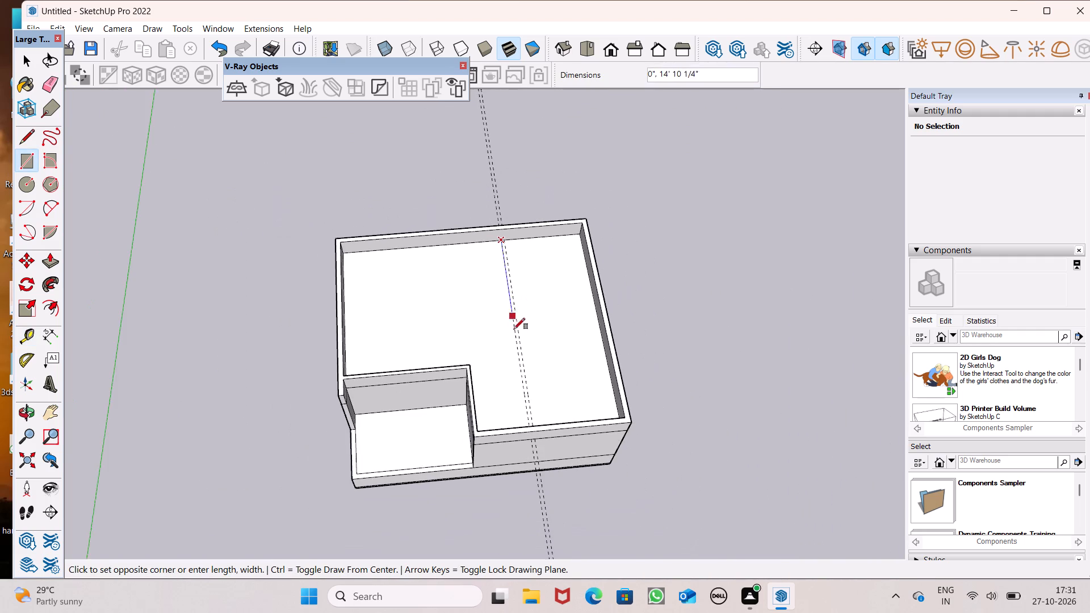
{"action": "middle_click_drag", "start_coordinate": [517, 429], "coordinate": [533, 612]}
{"action": "scroll", "coordinate": [546, 469], "scroll_direction": "up", "scroll_amount": 7}
{"action": "scroll", "coordinate": [531, 390], "scroll_direction": "up", "scroll_amount": 6}
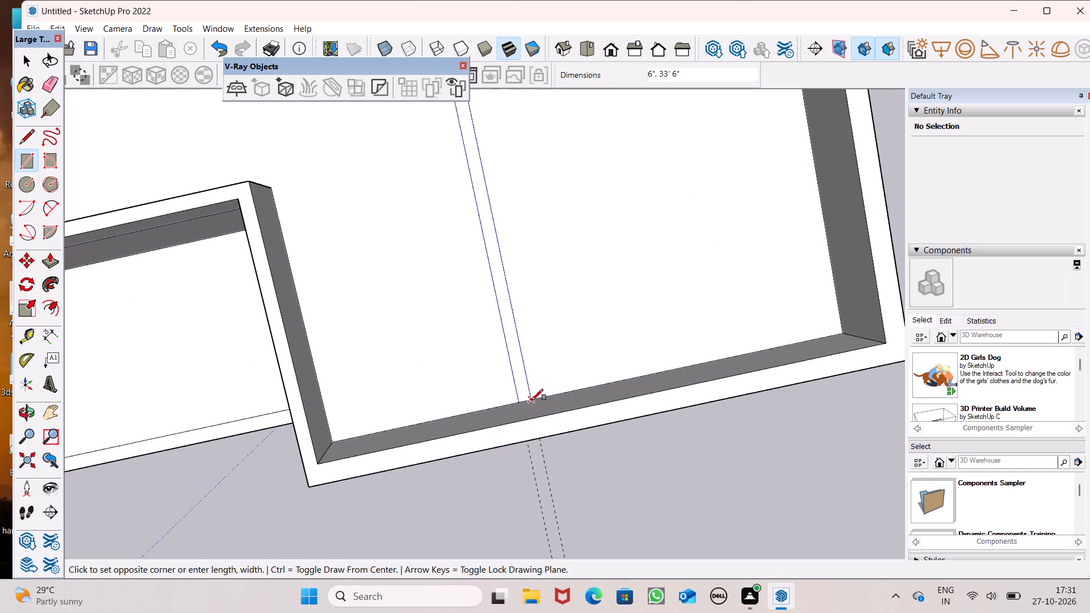
{"action": "left_click", "coordinate": [533, 402]}
{"action": "scroll", "coordinate": [459, 357], "scroll_direction": "down", "scroll_amount": 3}
{"action": "key", "text": "space"}
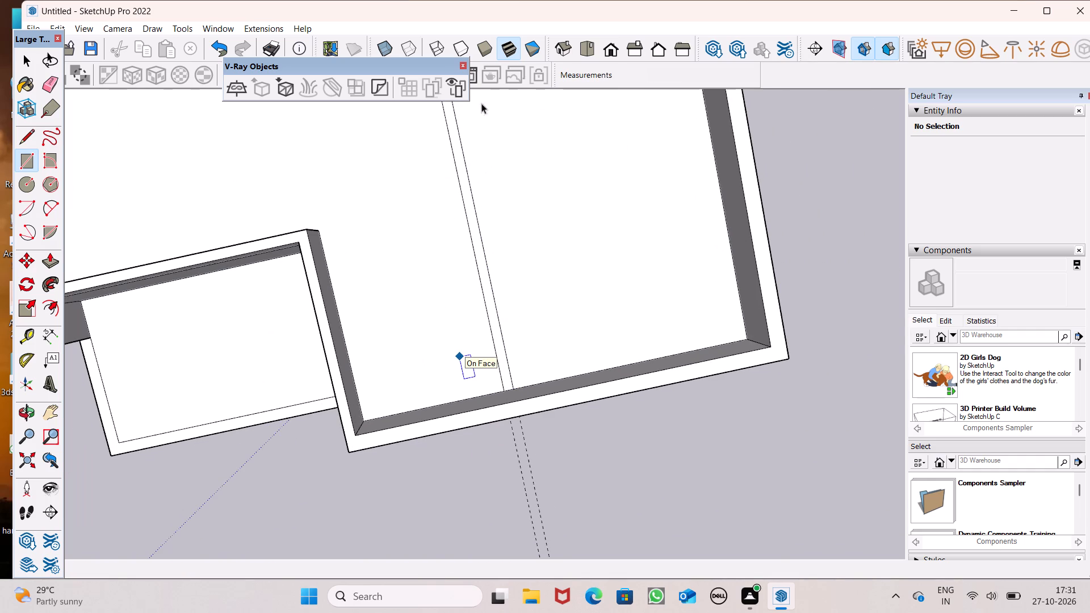
Erase both front-to-back guides in the top view.
{"action": "left_click", "coordinate": [583, 43]}
{"action": "scroll", "coordinate": [391, 451], "scroll_direction": "down", "scroll_amount": 4}
{"action": "scroll", "coordinate": [391, 484], "scroll_direction": "up", "scroll_amount": 1}
{"action": "scroll", "coordinate": [391, 484], "scroll_direction": "down", "scroll_amount": 1}
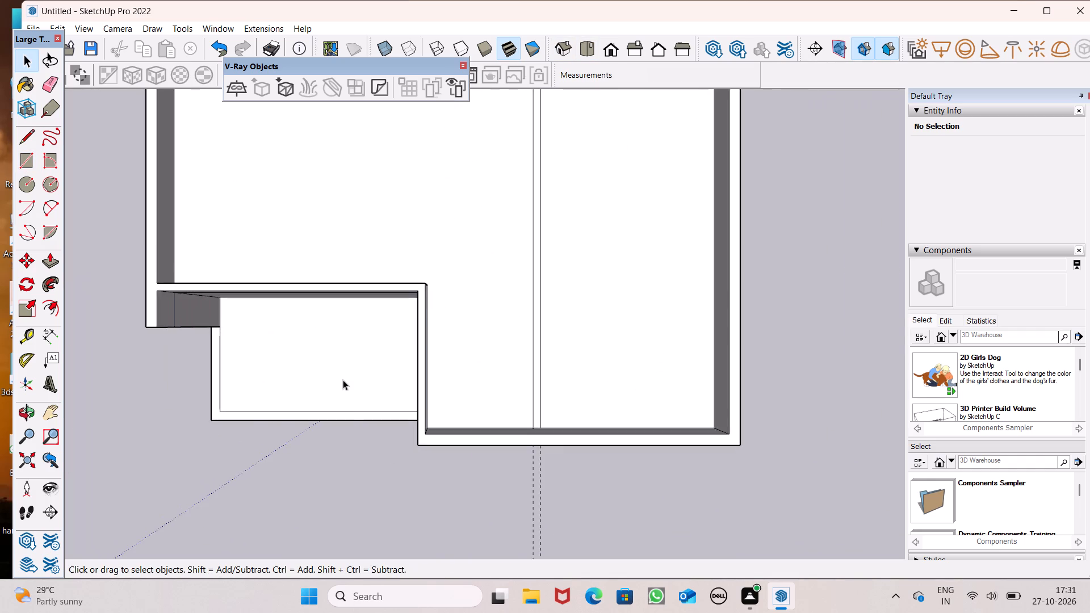
{"action": "scroll", "coordinate": [349, 422], "scroll_direction": "down", "scroll_amount": 5}
{"action": "left_click_drag", "start_coordinate": [37, 88], "coordinate": [48, 95]}
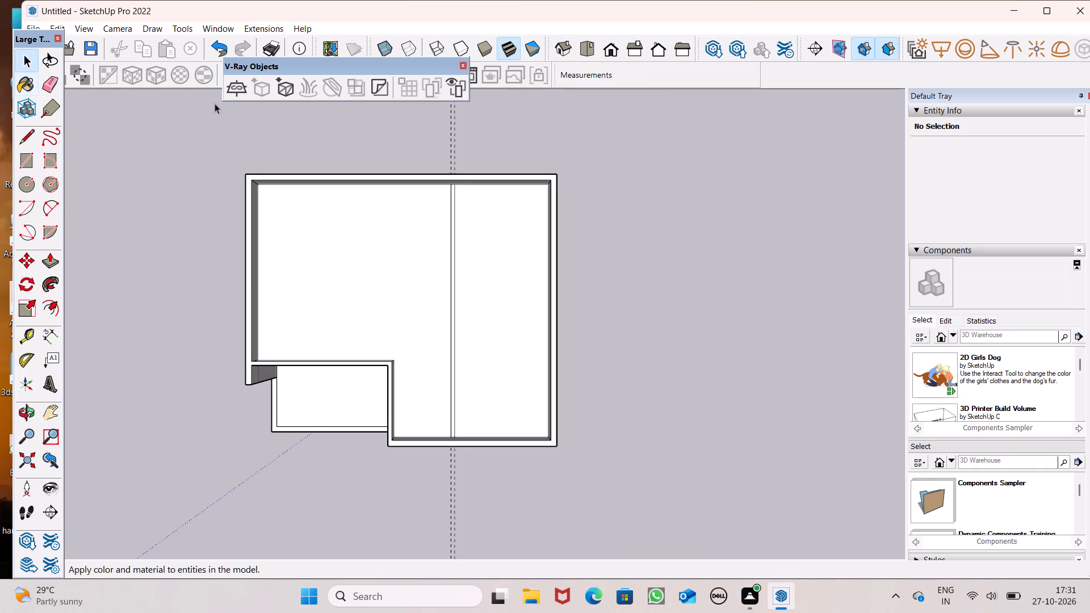
{"action": "left_click", "coordinate": [53, 74]}
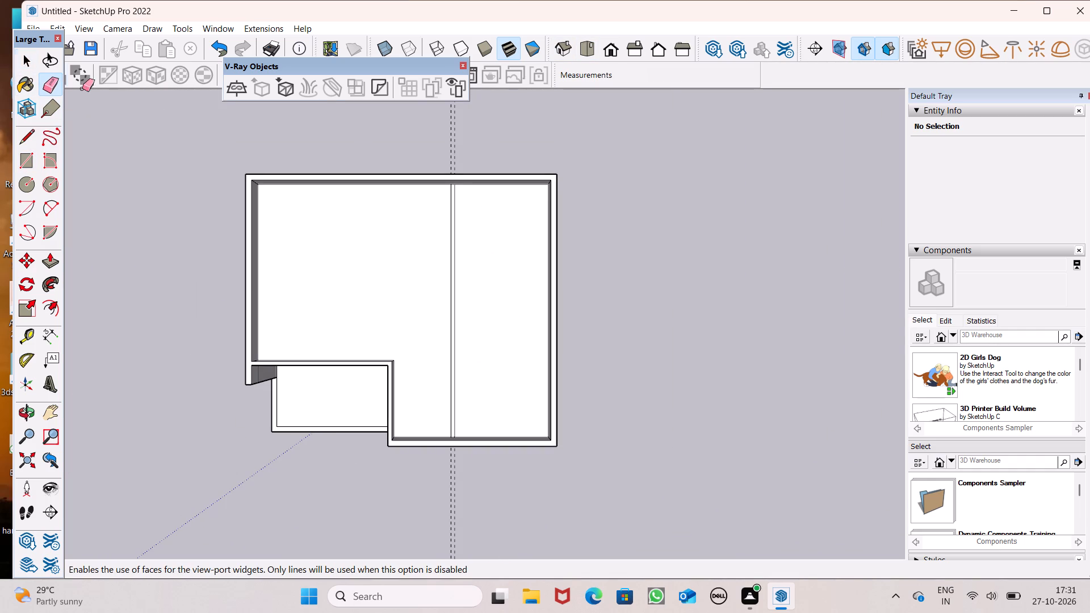
{"action": "left_click_drag", "start_coordinate": [410, 158], "coordinate": [475, 158]}
{"action": "left_click_drag", "start_coordinate": [464, 158], "coordinate": [439, 162]}
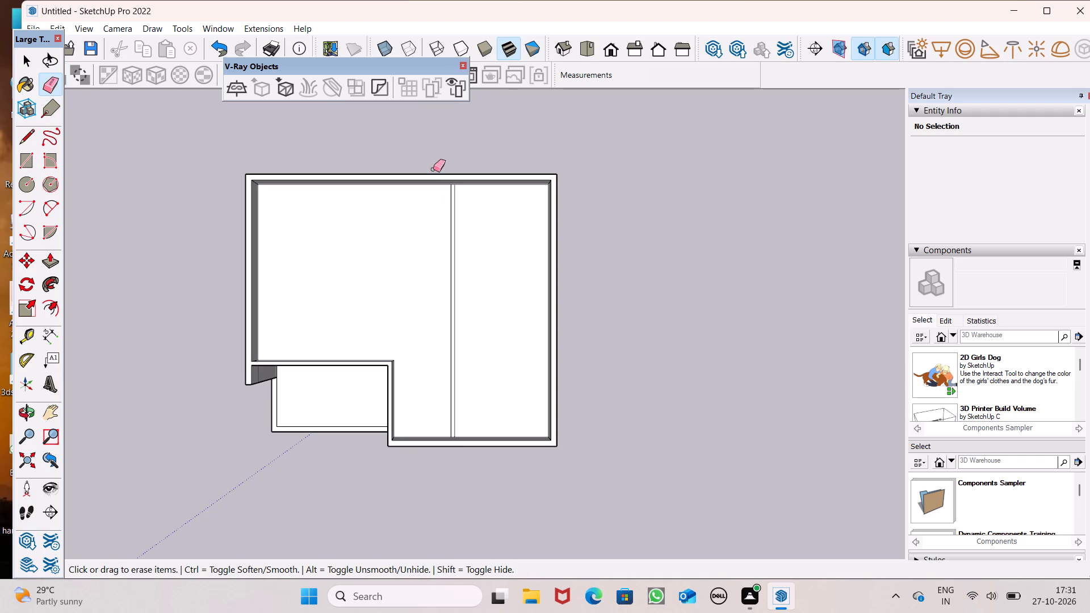
Push/Pull the 6" roof strip up 3' to form a partition level with the parapet tops.
{"action": "scroll", "coordinate": [431, 464], "scroll_direction": "up", "scroll_amount": 5}
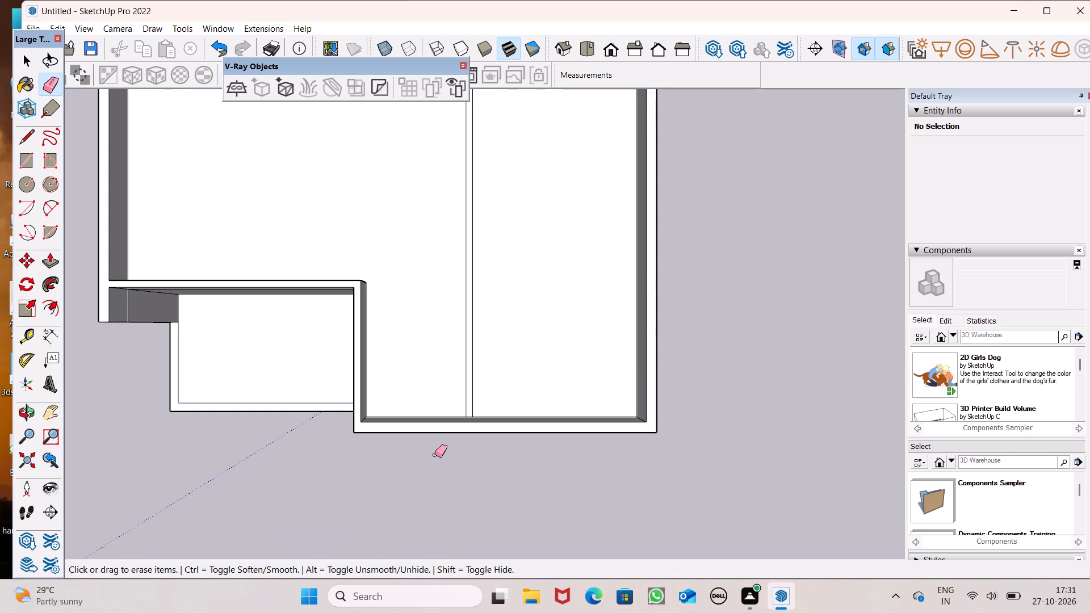
{"action": "scroll", "coordinate": [451, 497], "scroll_direction": "down", "scroll_amount": 3}
{"action": "middle_click_drag", "start_coordinate": [494, 504], "coordinate": [464, 142]}
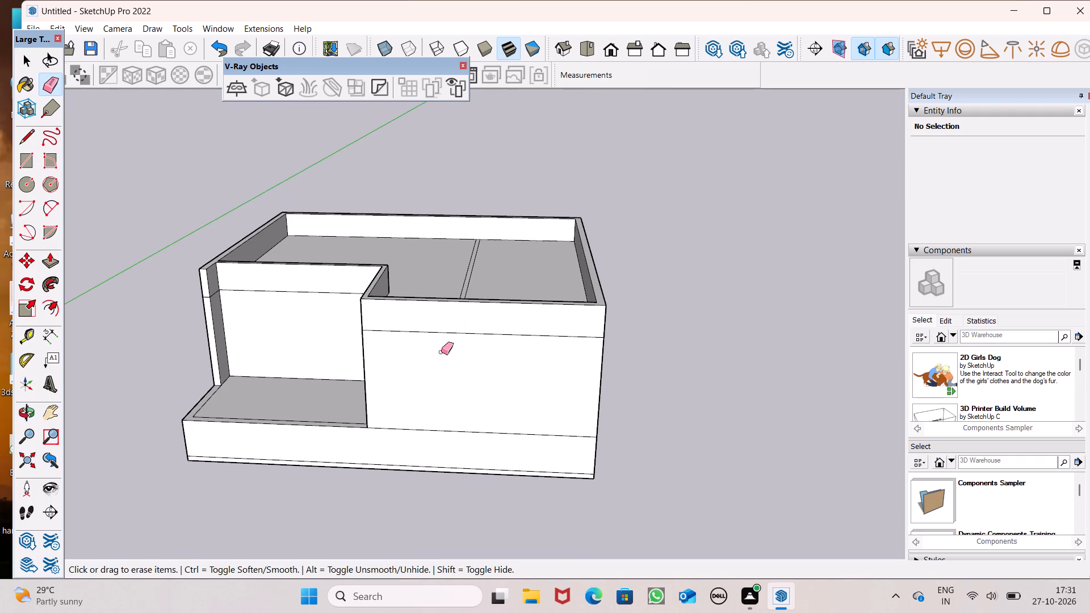
{"action": "middle_click_drag", "start_coordinate": [479, 355], "coordinate": [557, 280]}
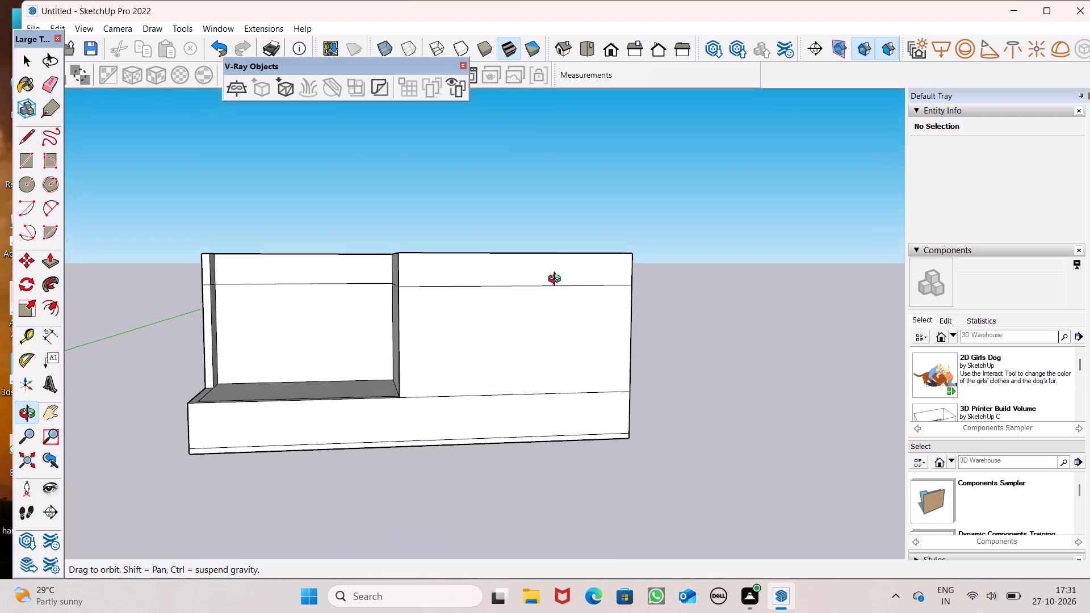
{"action": "middle_click_drag", "start_coordinate": [557, 280], "coordinate": [546, 433]}
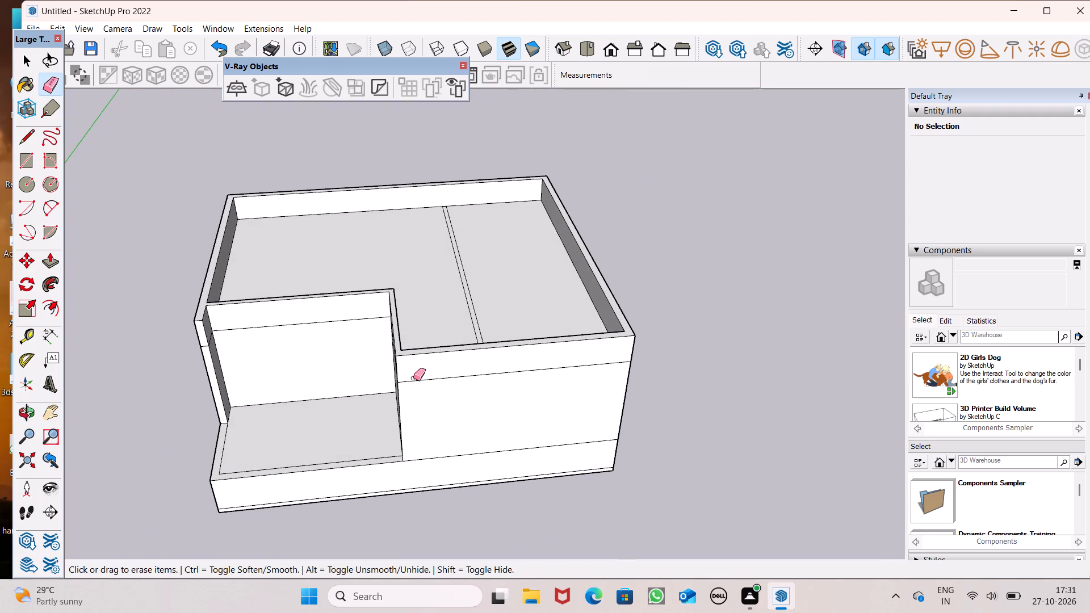
{"action": "scroll", "coordinate": [483, 366], "scroll_direction": "up", "scroll_amount": 1}
{"action": "middle_click", "coordinate": [484, 366]}
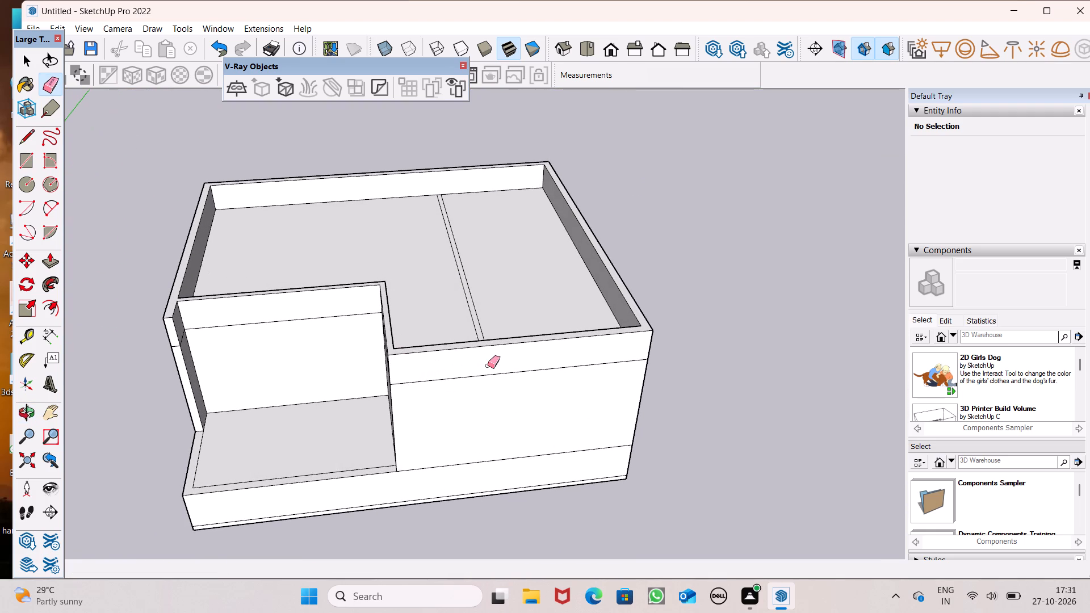
{"action": "scroll", "coordinate": [488, 366], "scroll_direction": "up", "scroll_amount": 1}
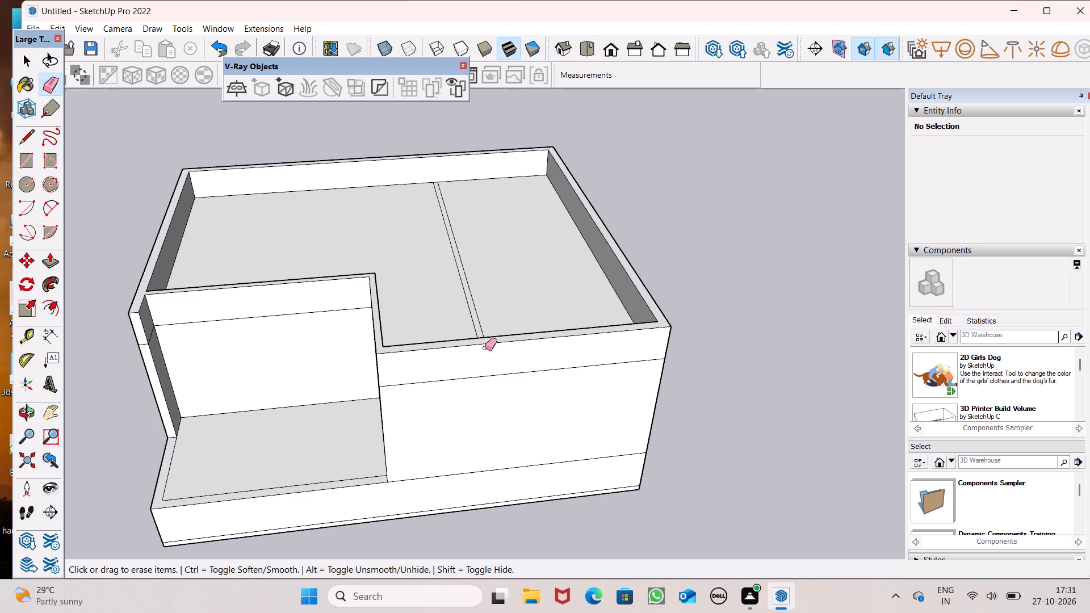
{"action": "middle_click_drag", "start_coordinate": [485, 348], "coordinate": [493, 367]}
{"action": "scroll", "coordinate": [493, 367], "scroll_direction": "up", "scroll_amount": 1}
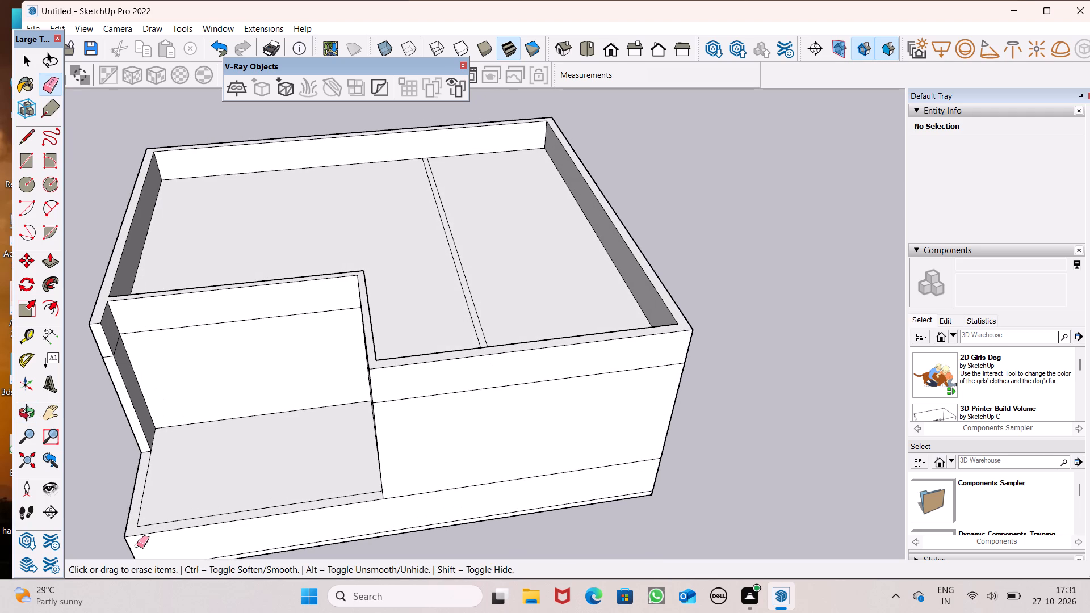
{"action": "middle_click_drag", "start_coordinate": [254, 571], "coordinate": [257, 511]}
{"action": "middle_click_drag", "start_coordinate": [257, 511], "coordinate": [227, 526]}
{"action": "scroll", "coordinate": [508, 514], "scroll_direction": "up", "scroll_amount": 1}
{"action": "middle_click_drag", "start_coordinate": [508, 513], "coordinate": [467, 539]}
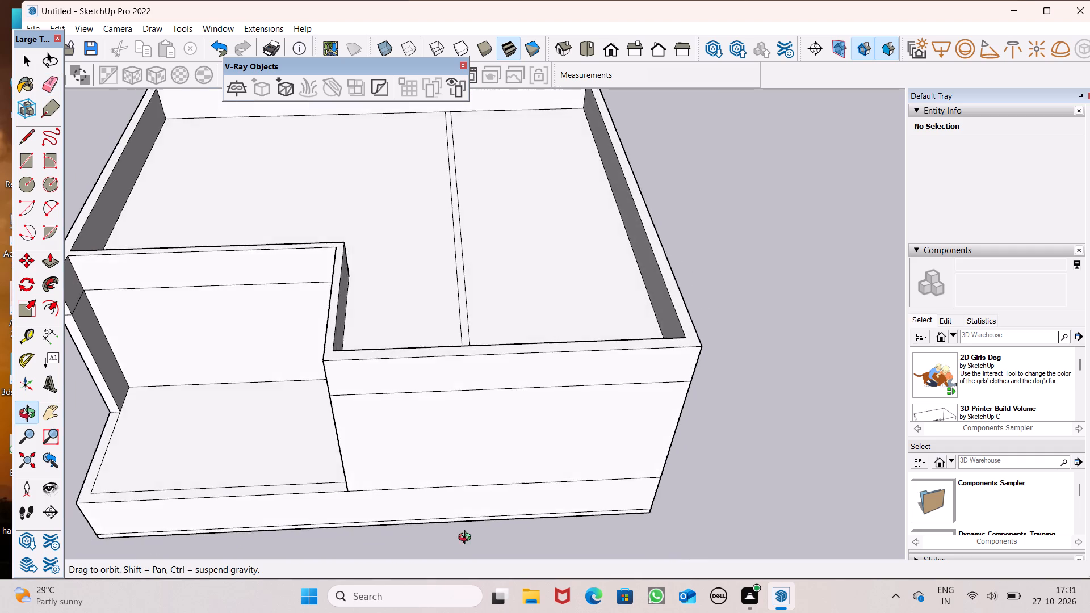
{"action": "middle_click_drag", "start_coordinate": [467, 539], "coordinate": [462, 612]}
{"action": "left_click", "coordinate": [51, 268]}
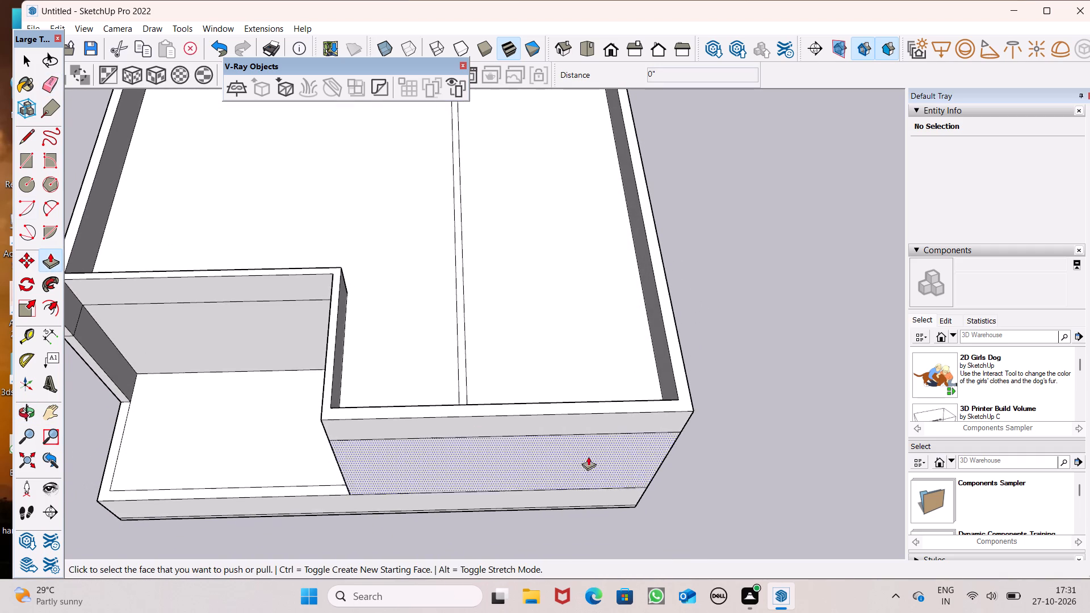
{"action": "scroll", "coordinate": [638, 480], "scroll_direction": "down", "scroll_amount": 5}
{"action": "scroll", "coordinate": [563, 399], "scroll_direction": "up", "scroll_amount": 5}
{"action": "left_click_drag", "start_coordinate": [509, 459], "coordinate": [500, 471]}
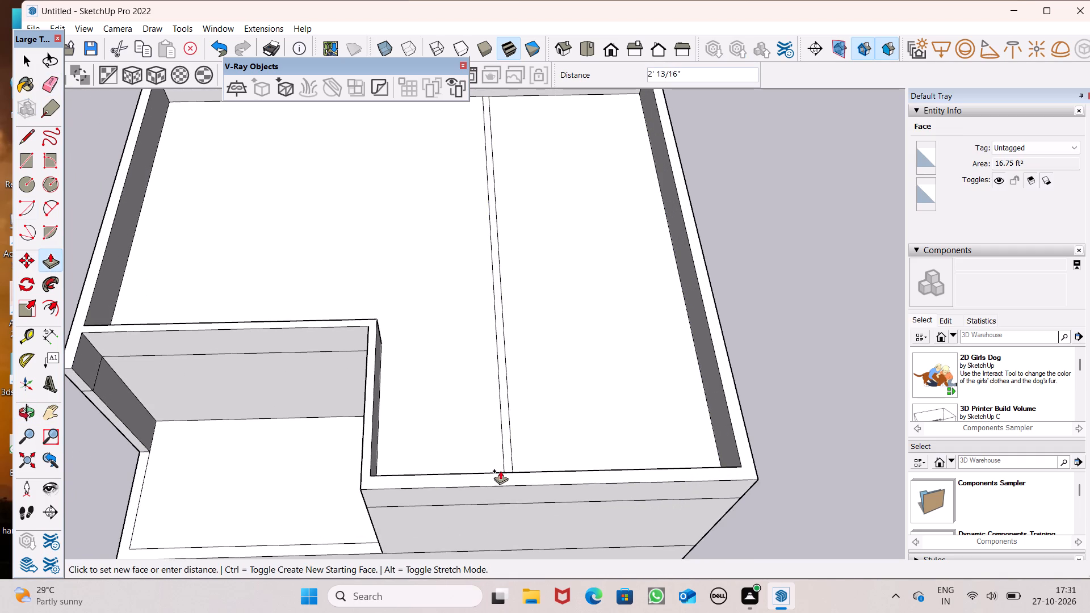
{"action": "left_click_drag", "start_coordinate": [500, 471], "coordinate": [487, 475]}
{"action": "scroll", "coordinate": [466, 413], "scroll_direction": "down", "scroll_amount": 7}
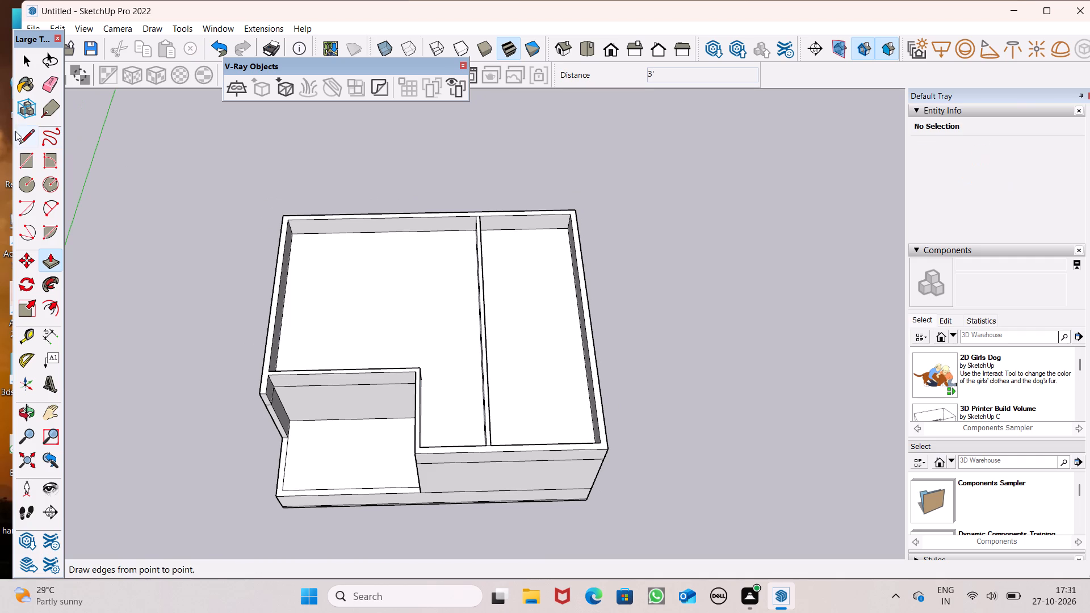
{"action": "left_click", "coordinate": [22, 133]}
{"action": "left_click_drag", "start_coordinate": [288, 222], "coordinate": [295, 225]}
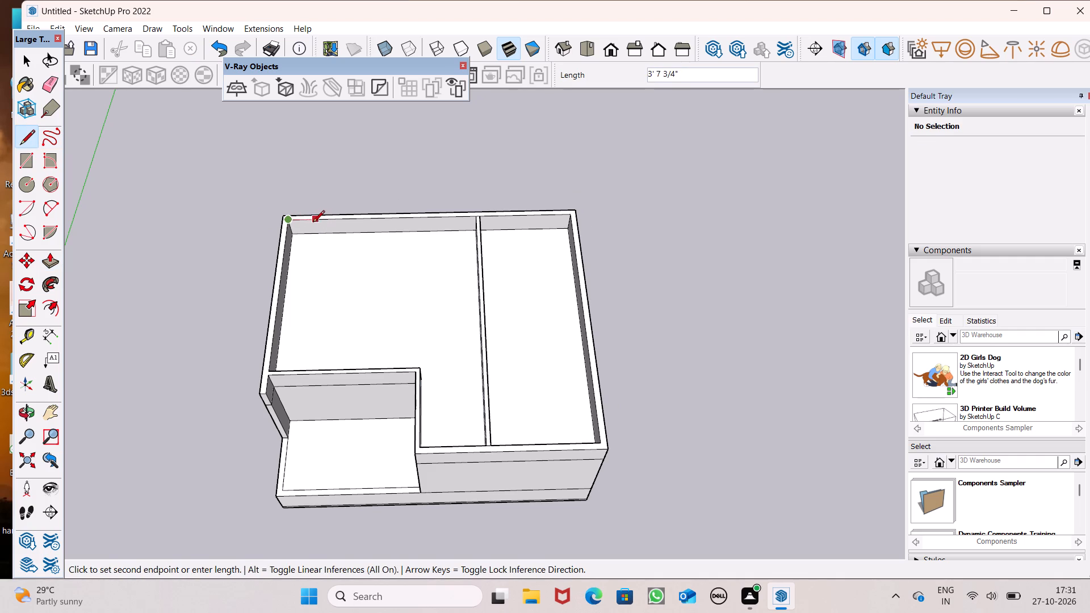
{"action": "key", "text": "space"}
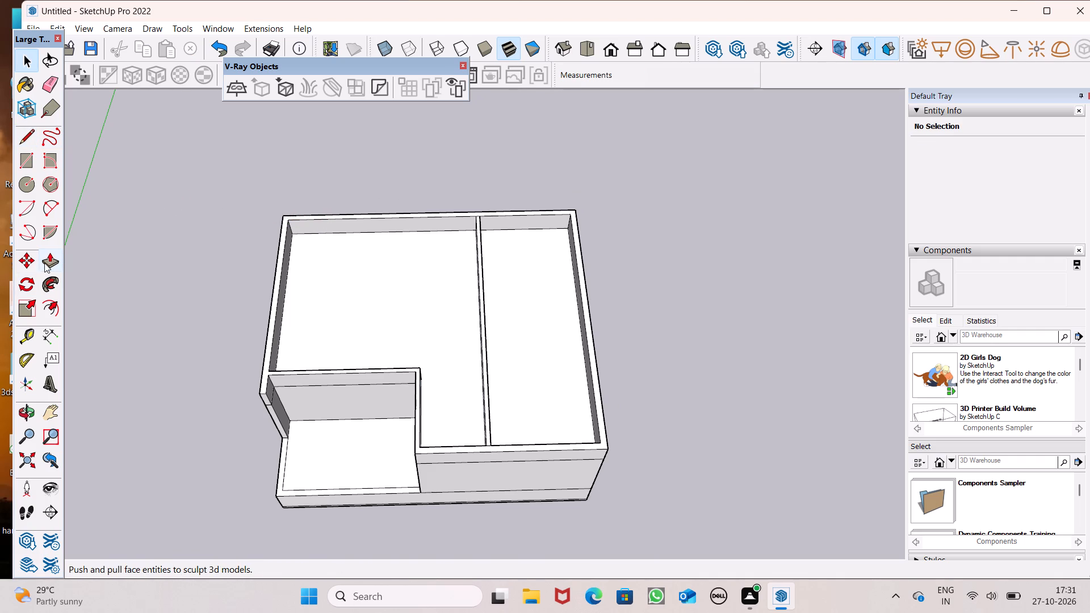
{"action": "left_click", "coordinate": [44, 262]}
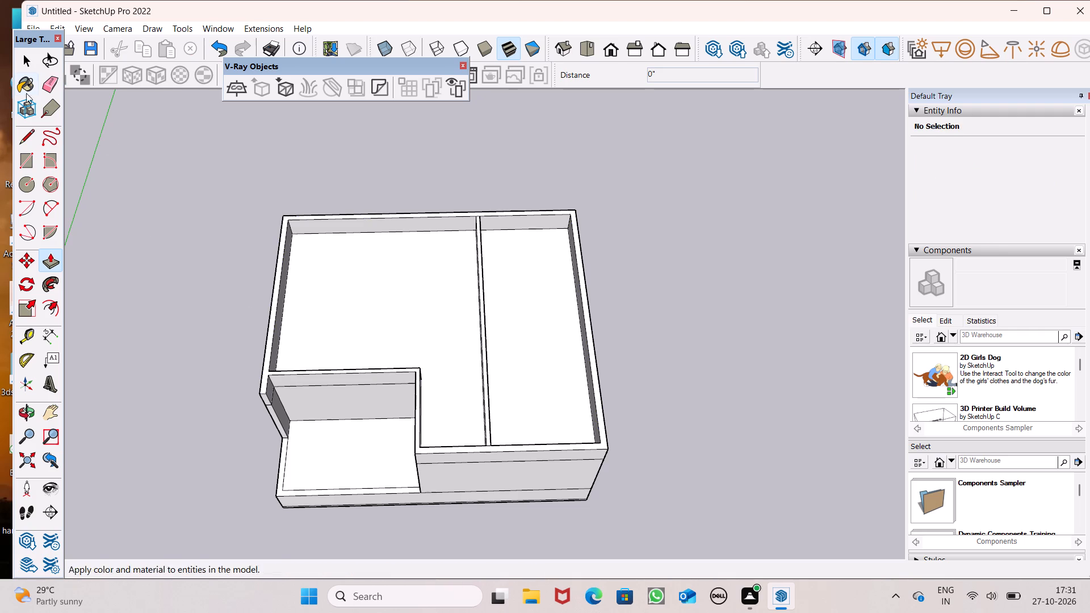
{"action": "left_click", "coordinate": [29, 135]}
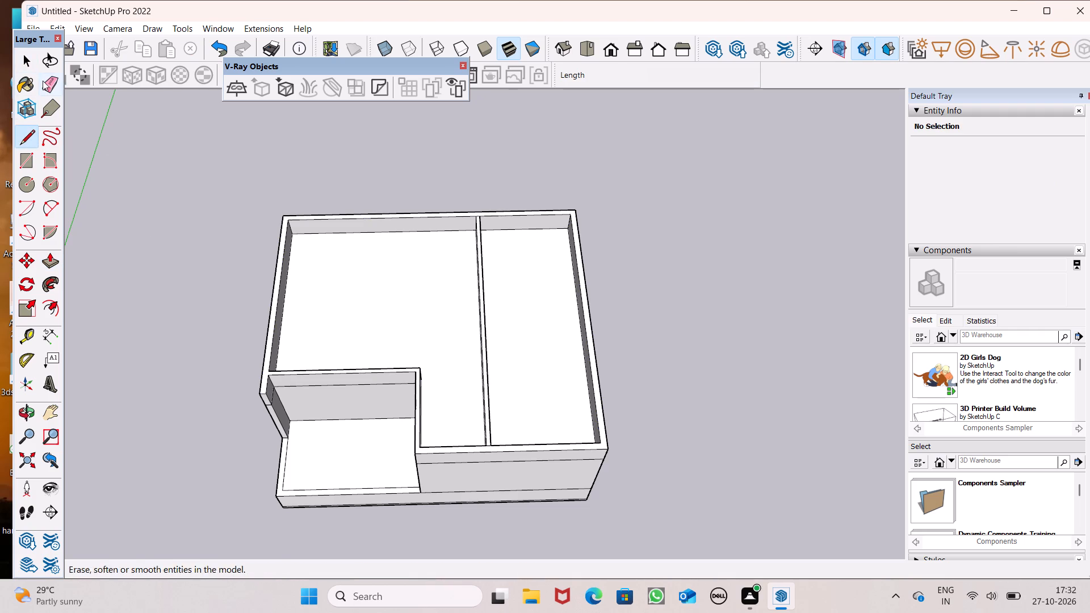
Erase the short seam edge where the partition's top meets the rear parapet.
{"action": "left_click", "coordinate": [64, 78]}
{"action": "scroll", "coordinate": [561, 141], "scroll_direction": "up", "scroll_amount": 4}
{"action": "scroll", "coordinate": [479, 232], "scroll_direction": "up", "scroll_amount": 4}
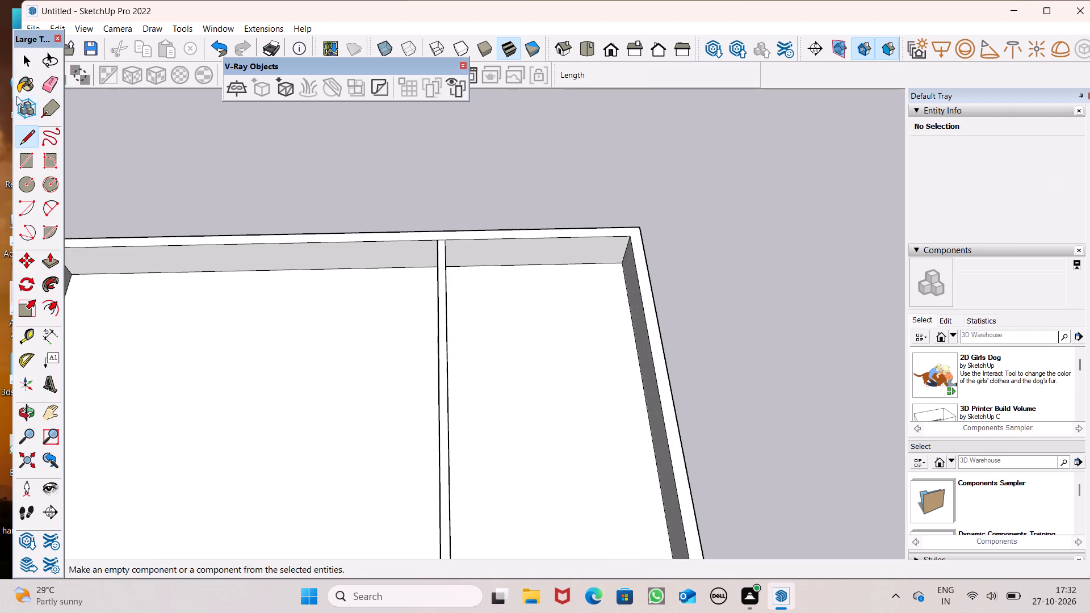
{"action": "left_click", "coordinate": [48, 83]}
{"action": "scroll", "coordinate": [269, 240], "scroll_direction": "up", "scroll_amount": 7}
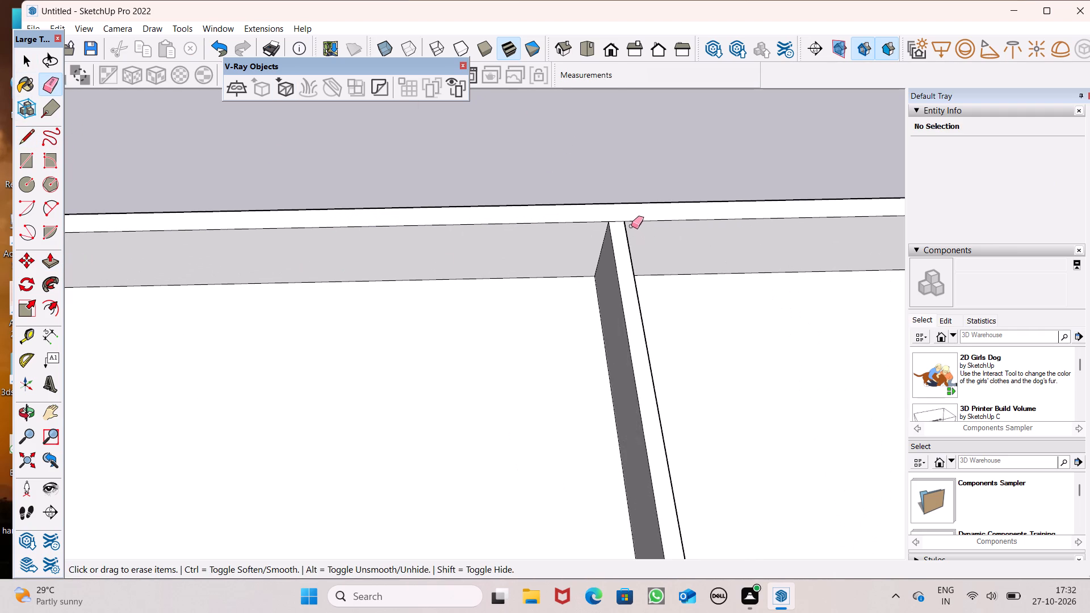
{"action": "left_click_drag", "start_coordinate": [621, 216], "coordinate": [621, 222]}
{"action": "key", "text": "space"}
{"action": "scroll", "coordinate": [598, 179], "scroll_direction": "down", "scroll_amount": 10}
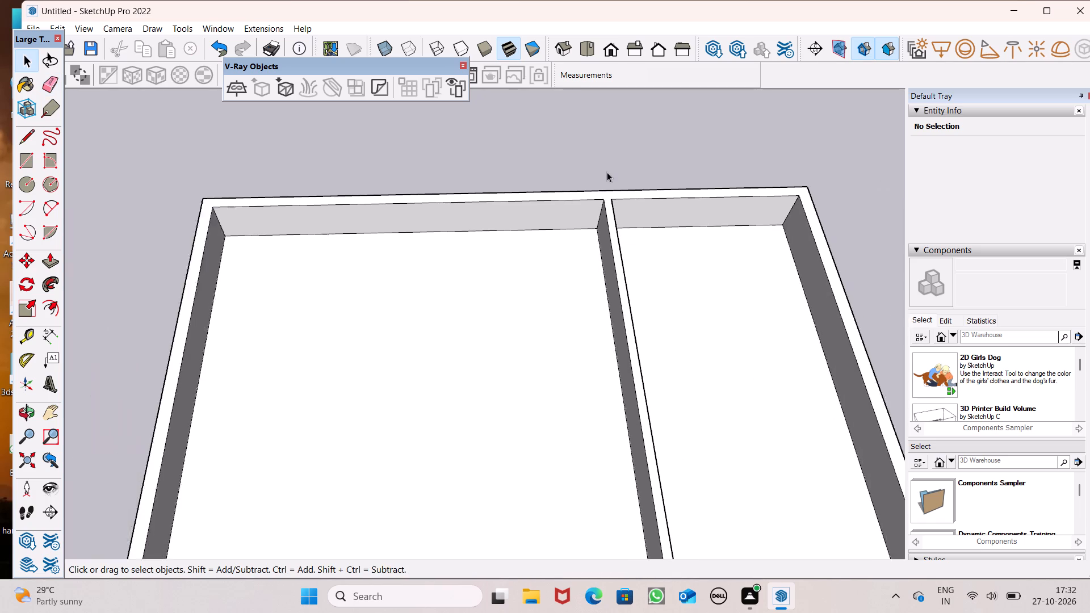
Erase the short seam edge where the partition's top meets the front parapet.
{"action": "scroll", "coordinate": [607, 172], "scroll_direction": "down", "scroll_amount": 11}
{"action": "scroll", "coordinate": [683, 372], "scroll_direction": "up", "scroll_amount": 6}
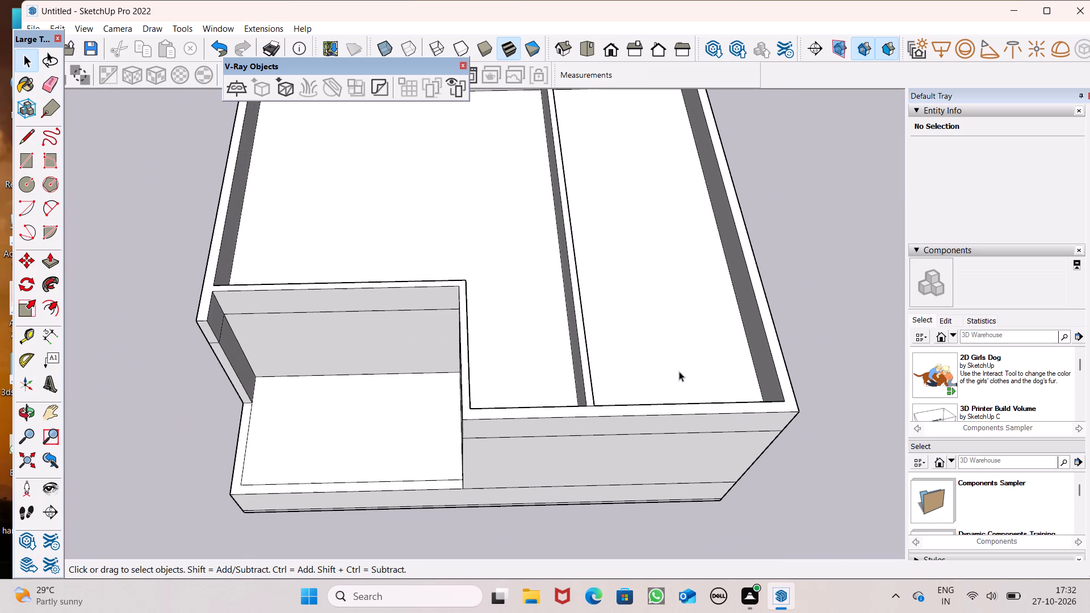
{"action": "left_click", "coordinate": [47, 82]}
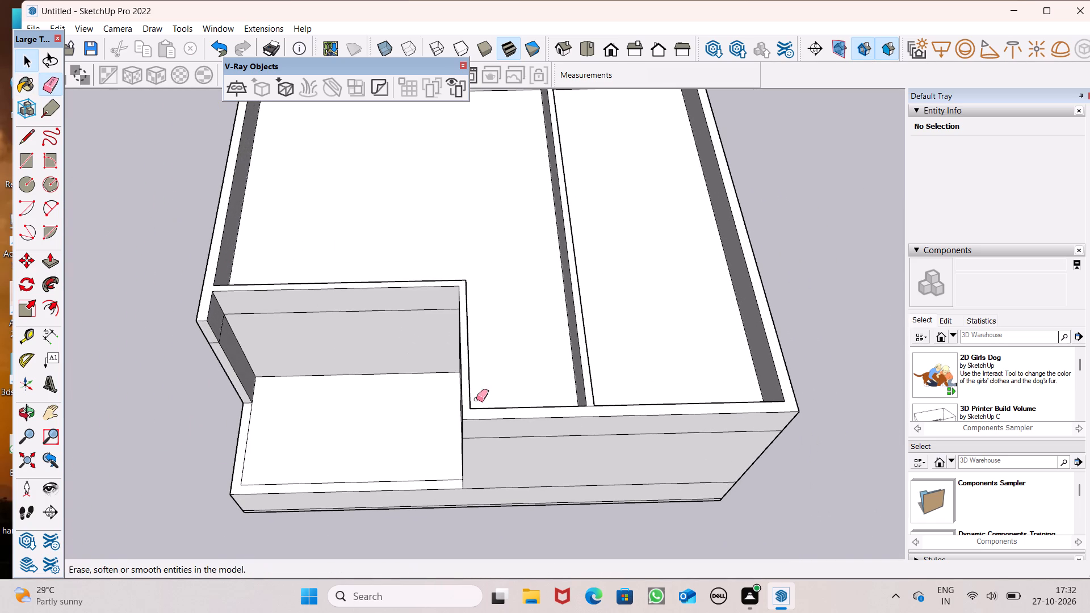
{"action": "scroll", "coordinate": [595, 418], "scroll_direction": "up", "scroll_amount": 10}
{"action": "left_click_drag", "start_coordinate": [586, 396], "coordinate": [594, 388]}
{"action": "scroll", "coordinate": [568, 338], "scroll_direction": "down", "scroll_amount": 3}
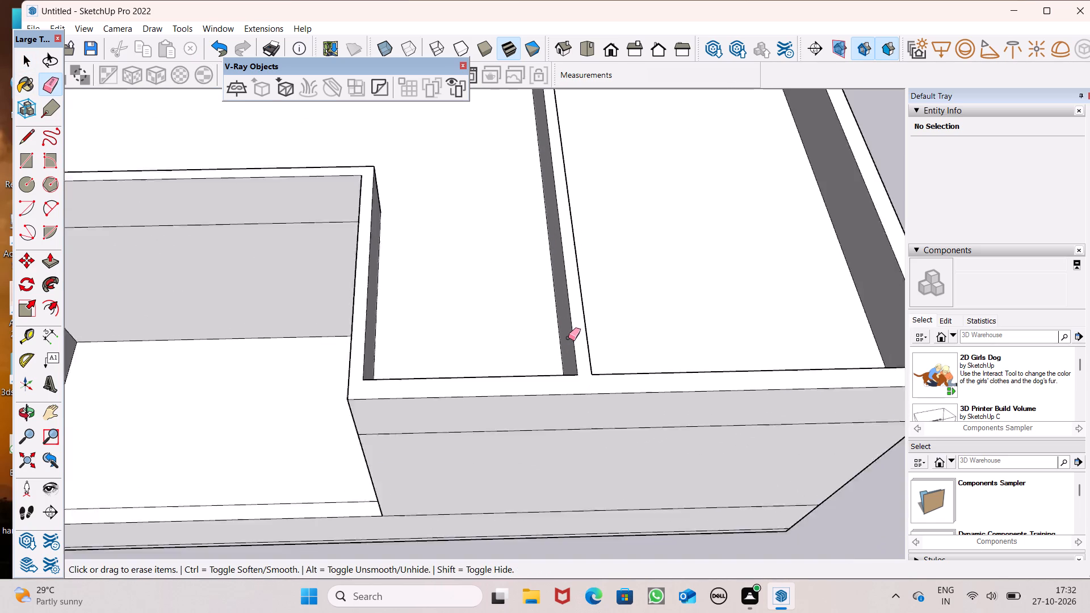
{"action": "scroll", "coordinate": [568, 338], "scroll_direction": "down", "scroll_amount": 11}
{"action": "scroll", "coordinate": [251, 273], "scroll_direction": "up", "scroll_amount": 2}
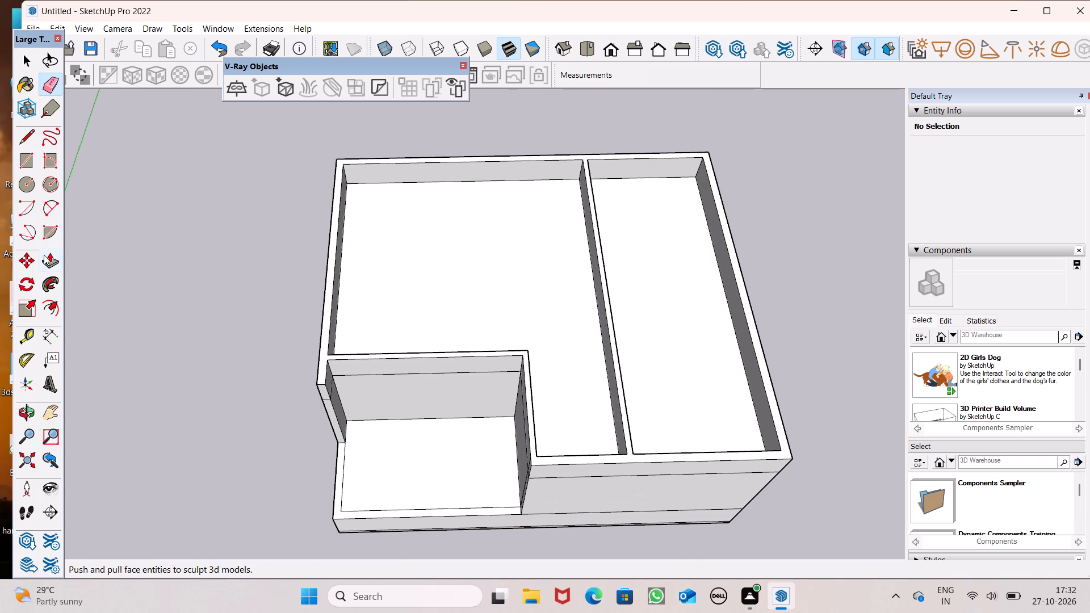
Push/Pull the connected top face of the parapets and rooftop partition up 10'.
{"action": "left_click", "coordinate": [44, 254]}
{"action": "left_click_drag", "start_coordinate": [322, 372], "coordinate": [322, 363]}
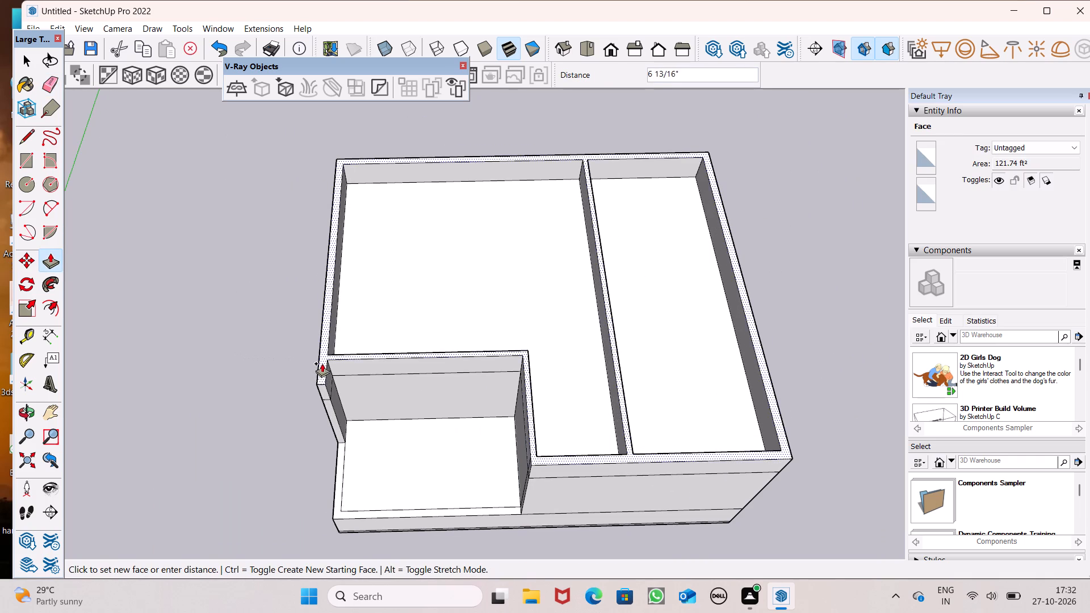
{"action": "left_click_drag", "start_coordinate": [322, 363], "coordinate": [315, 339]}
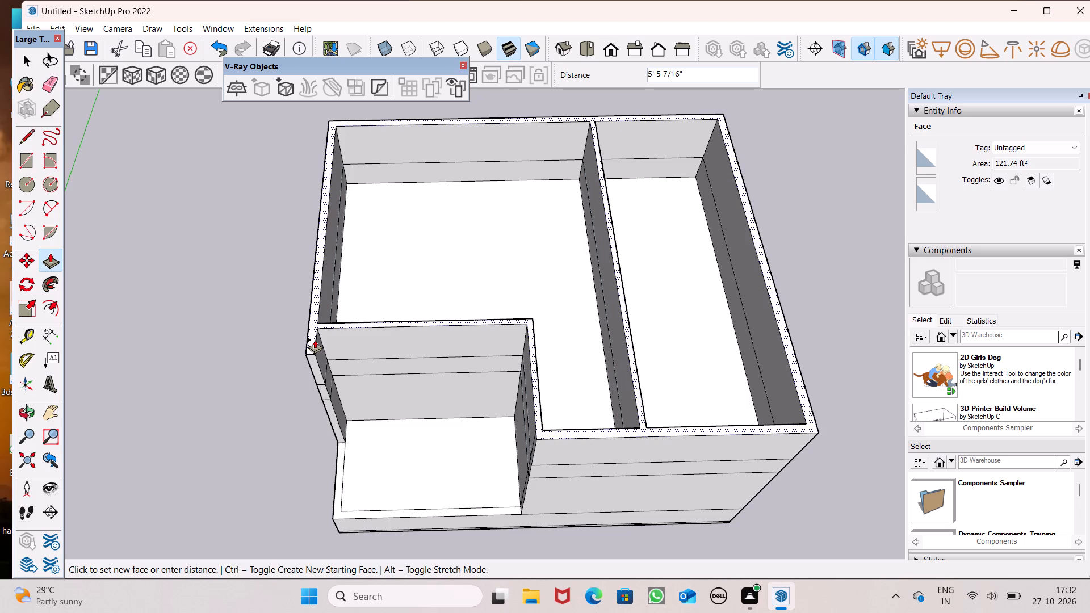
{"action": "left_click_drag", "start_coordinate": [315, 339], "coordinate": [315, 335]}
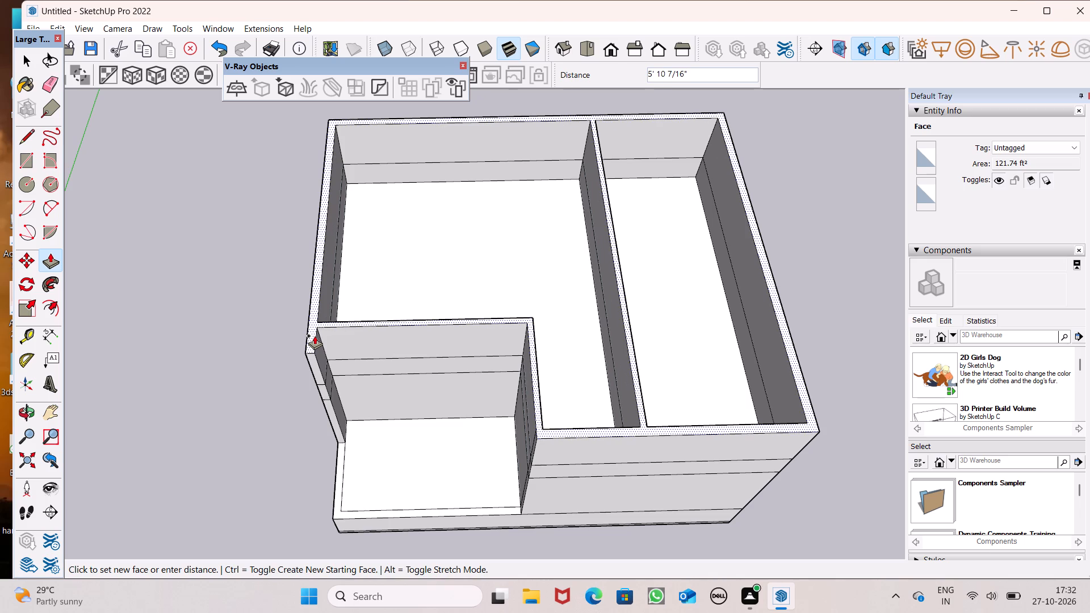
{"action": "left_click_drag", "start_coordinate": [315, 335], "coordinate": [317, 332]}
{"action": "key", "text": "1"}
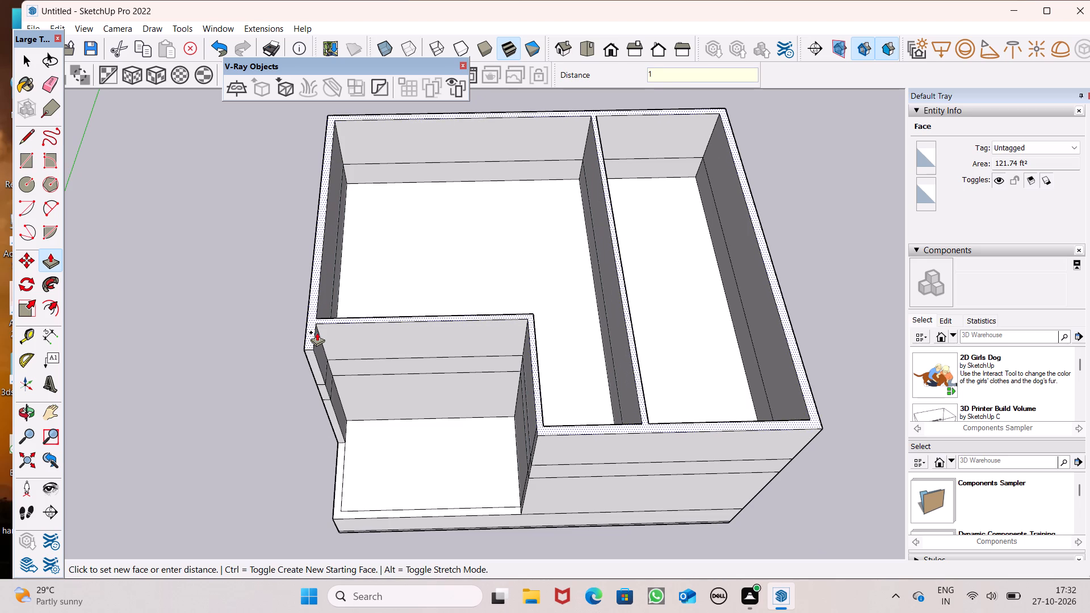
{"action": "left_click_drag", "start_coordinate": [317, 332], "coordinate": [320, 332]}
{"action": "type", "text": "0'"}
{"action": "key", "text": "Return"}
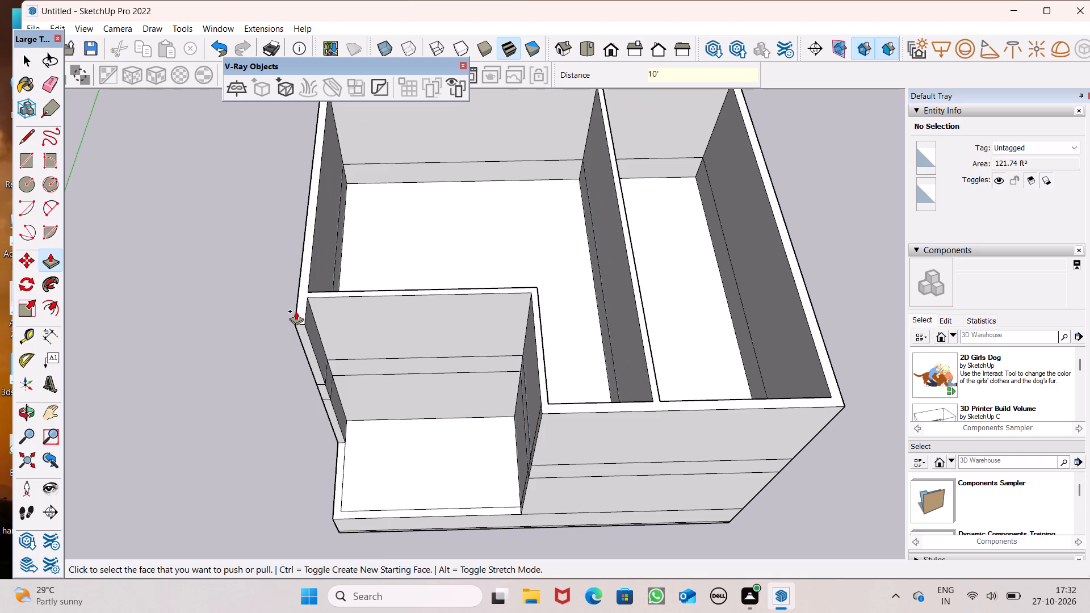
Push/Pull the connected wall and partition top face up another 10'.
{"action": "left_click_drag", "start_coordinate": [297, 315], "coordinate": [297, 314]}
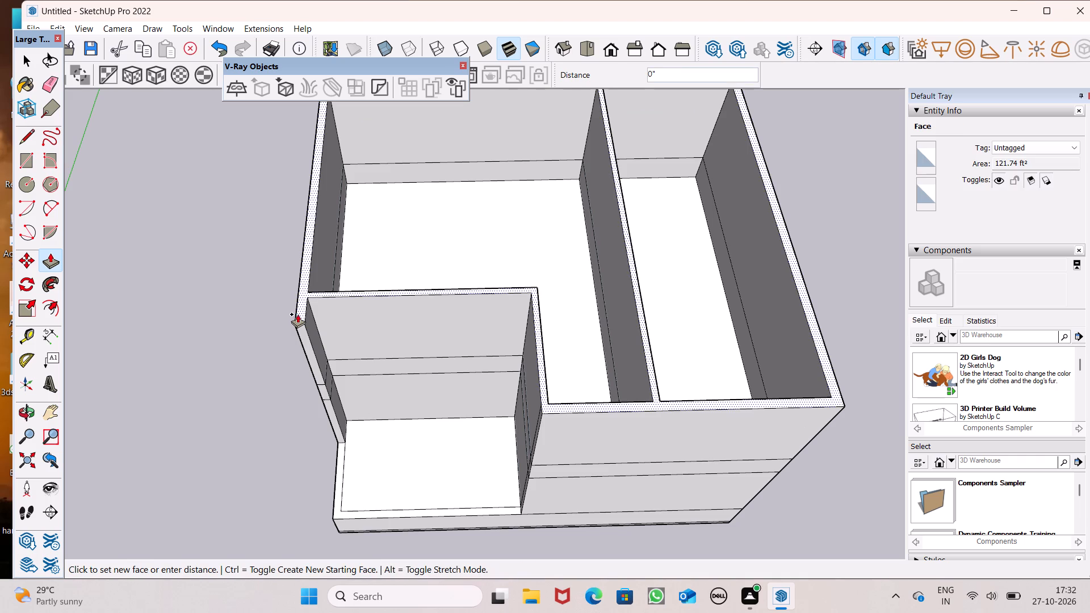
{"action": "left_click_drag", "start_coordinate": [297, 314], "coordinate": [271, 225]}
{"action": "type", "text": "10'"}
{"action": "key", "text": "Return"}
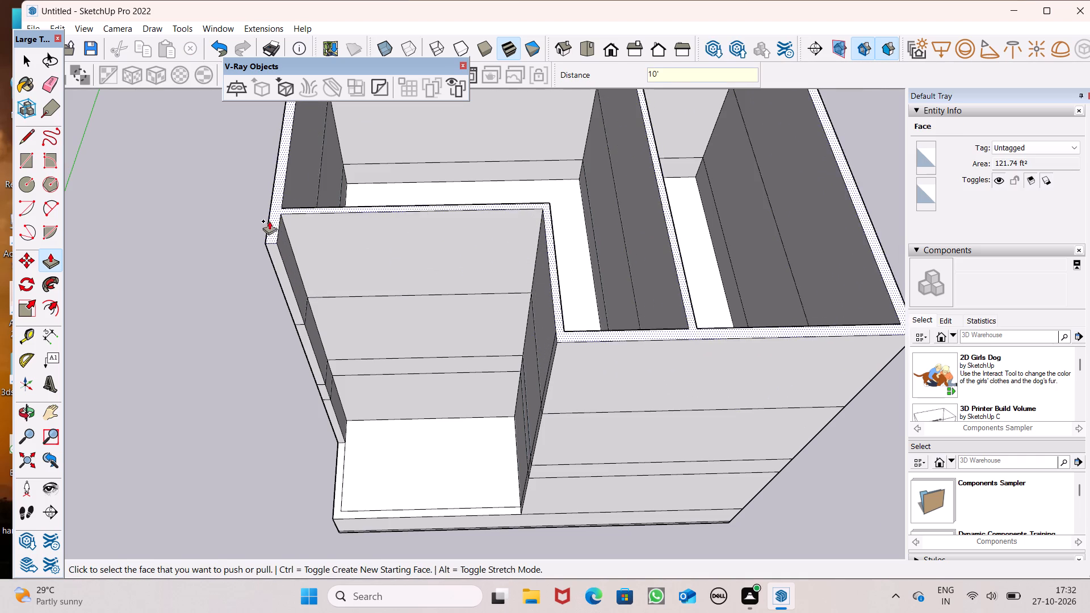
Push/Pull the connected wall and partition top face up a further 3'.
{"action": "scroll", "coordinate": [330, 453], "scroll_direction": "down", "scroll_amount": 7}
{"action": "scroll", "coordinate": [306, 284], "scroll_direction": "up", "scroll_amount": 5}
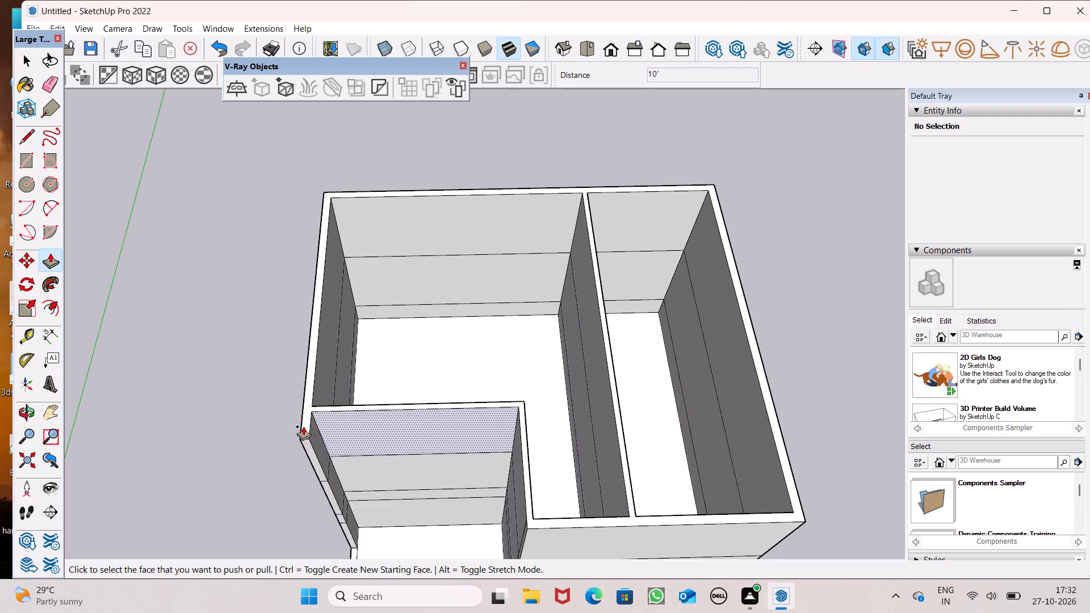
{"action": "left_click_drag", "start_coordinate": [304, 425], "coordinate": [296, 343]}
{"action": "key", "text": "3"}
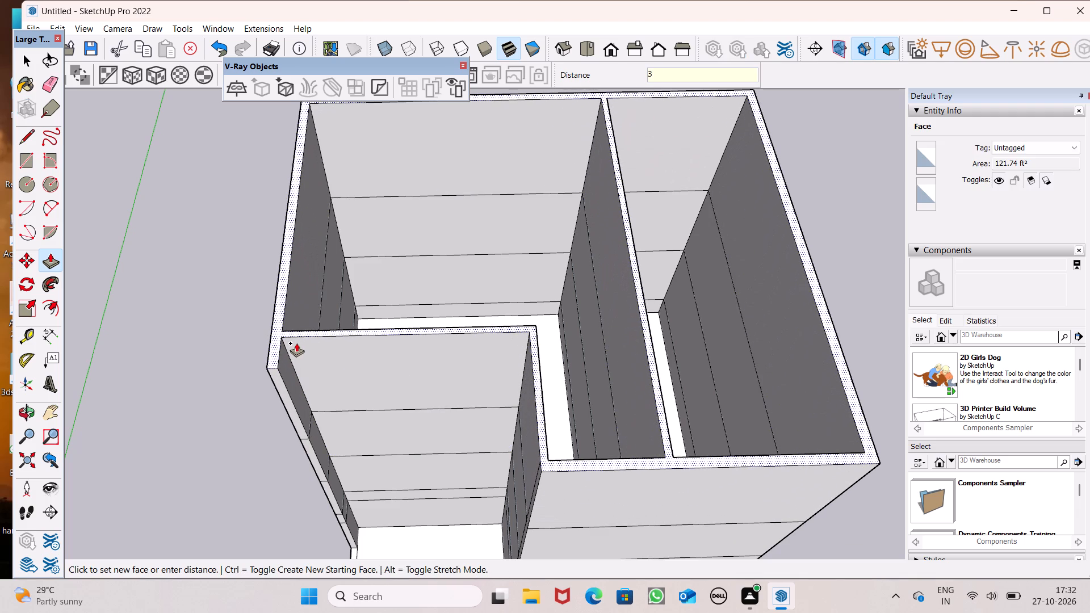
{"action": "left_click_drag", "start_coordinate": [296, 343], "coordinate": [296, 342]}
{"action": "key", "text": "apostrophe"}
{"action": "key", "text": "Return"}
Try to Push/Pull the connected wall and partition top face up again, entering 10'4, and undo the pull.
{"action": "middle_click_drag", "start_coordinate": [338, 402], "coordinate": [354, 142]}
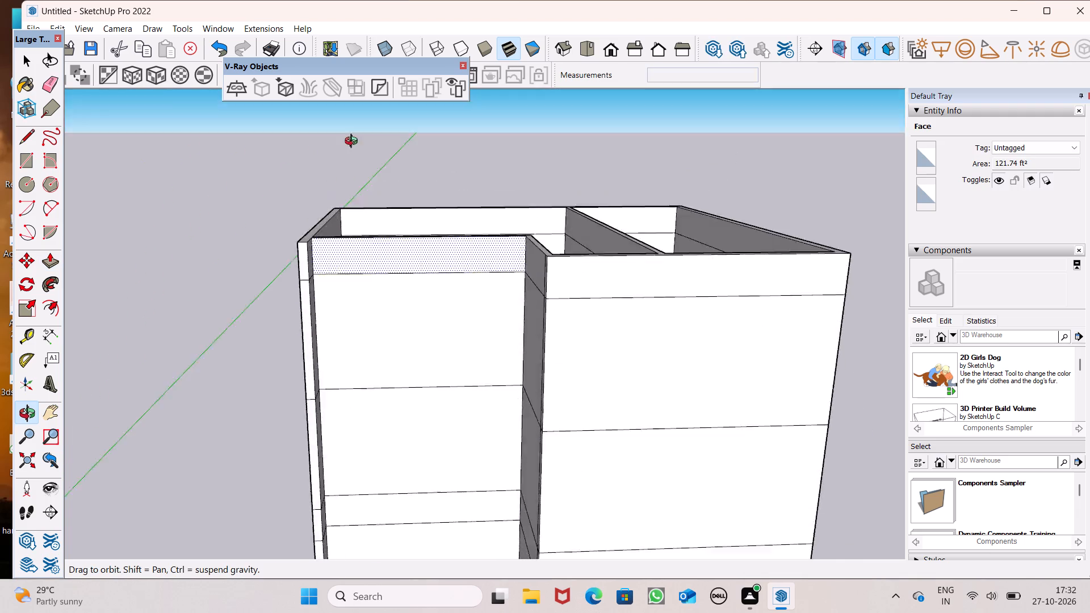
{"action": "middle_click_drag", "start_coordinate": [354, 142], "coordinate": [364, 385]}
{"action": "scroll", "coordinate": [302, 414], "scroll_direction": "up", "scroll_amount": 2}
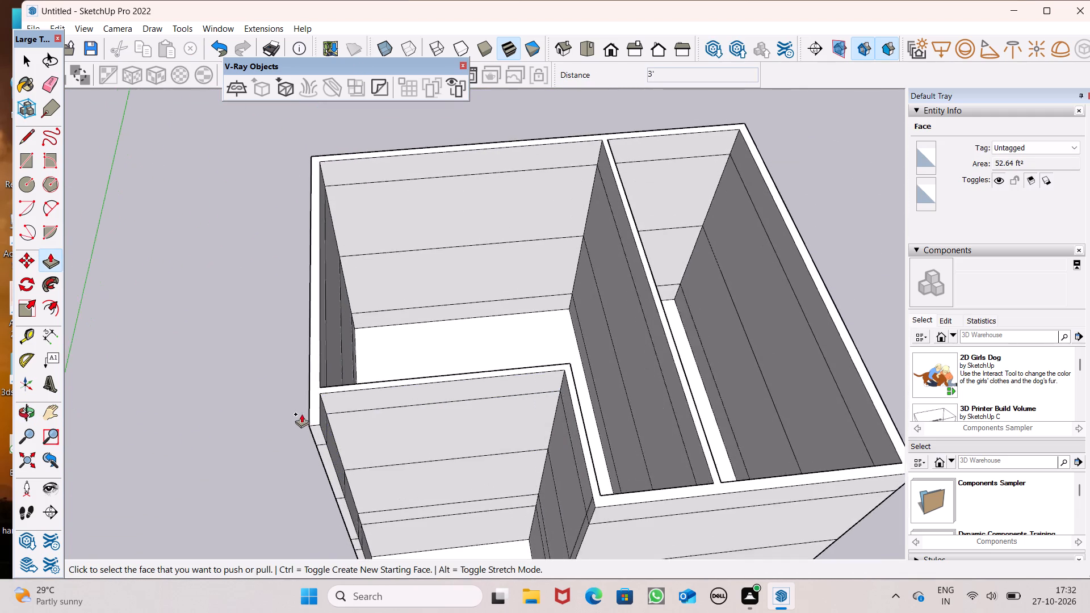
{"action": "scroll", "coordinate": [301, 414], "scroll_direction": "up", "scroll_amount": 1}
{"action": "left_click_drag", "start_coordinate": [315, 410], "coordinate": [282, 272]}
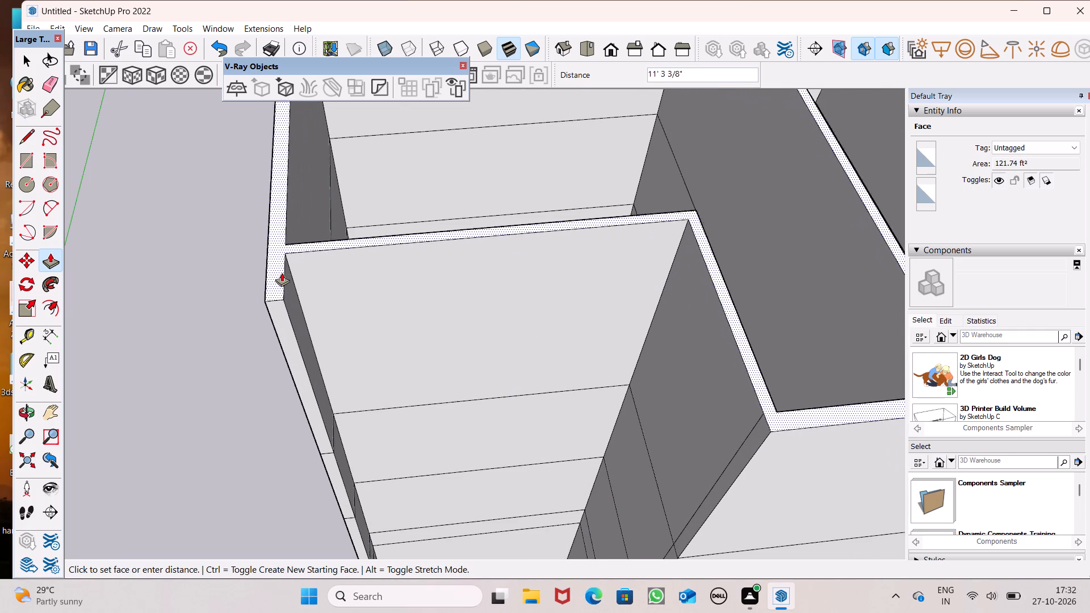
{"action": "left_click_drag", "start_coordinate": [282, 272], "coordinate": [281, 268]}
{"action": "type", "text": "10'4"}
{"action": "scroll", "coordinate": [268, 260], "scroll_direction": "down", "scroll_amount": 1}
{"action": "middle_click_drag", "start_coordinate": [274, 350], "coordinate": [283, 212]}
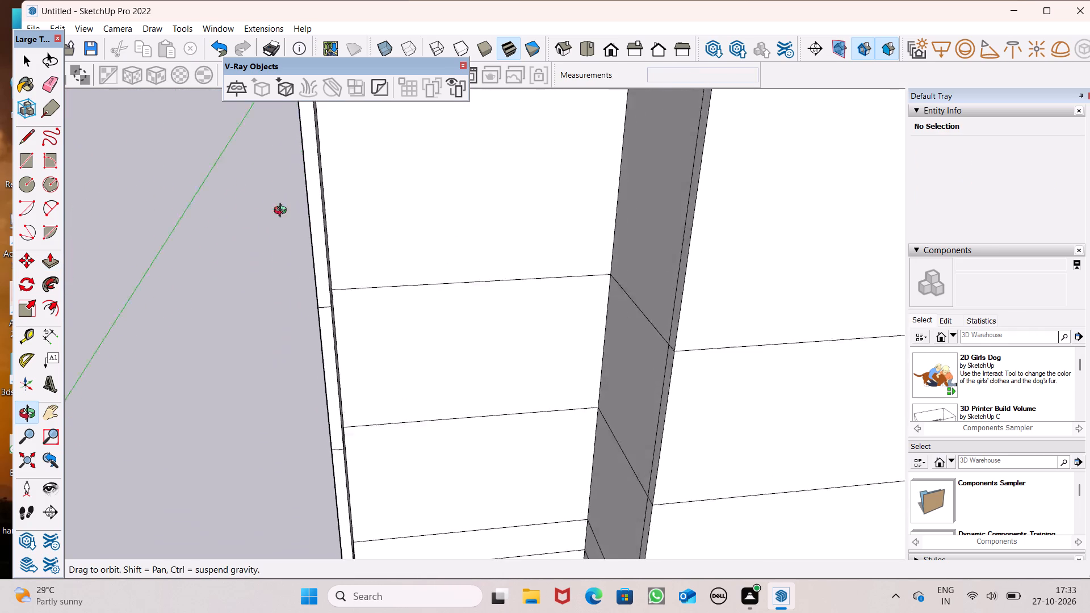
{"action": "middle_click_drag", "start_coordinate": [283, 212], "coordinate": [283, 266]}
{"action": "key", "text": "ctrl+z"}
Push/Pull the connected wall and partition top face up 10' above the last 3' band.
{"action": "scroll", "coordinate": [300, 326], "scroll_direction": "down", "scroll_amount": 4}
{"action": "left_click_drag", "start_coordinate": [316, 316], "coordinate": [300, 236]}
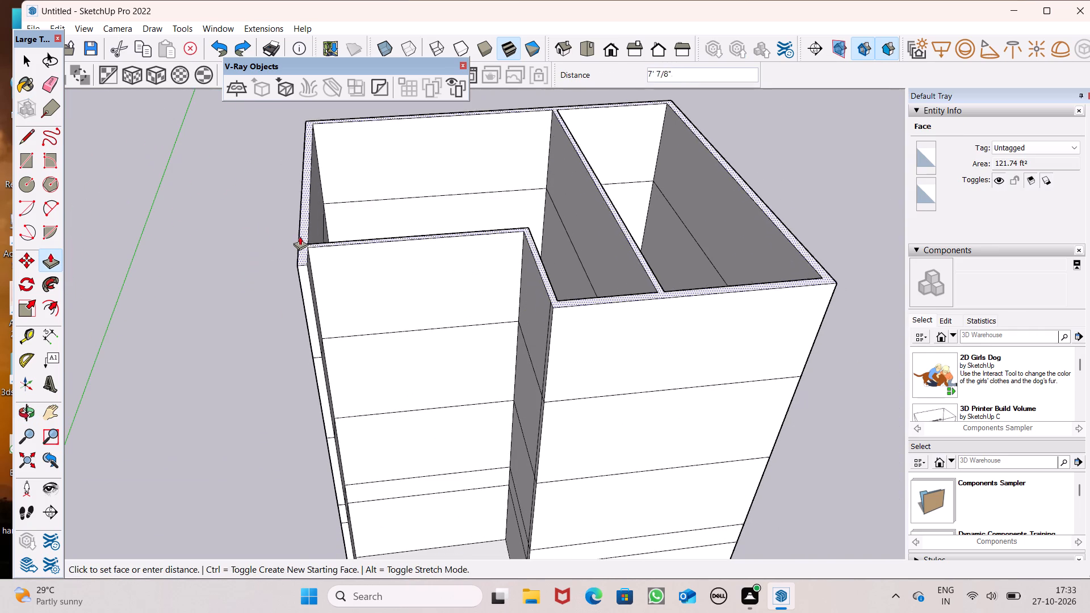
{"action": "left_click_drag", "start_coordinate": [300, 236], "coordinate": [297, 226]}
{"action": "type", "text": "10'"}
{"action": "key", "text": "Return"}
{"action": "scroll", "coordinate": [297, 226], "scroll_direction": "down", "scroll_amount": 4}
{"action": "middle_click_drag", "start_coordinate": [367, 295], "coordinate": [318, 138]}
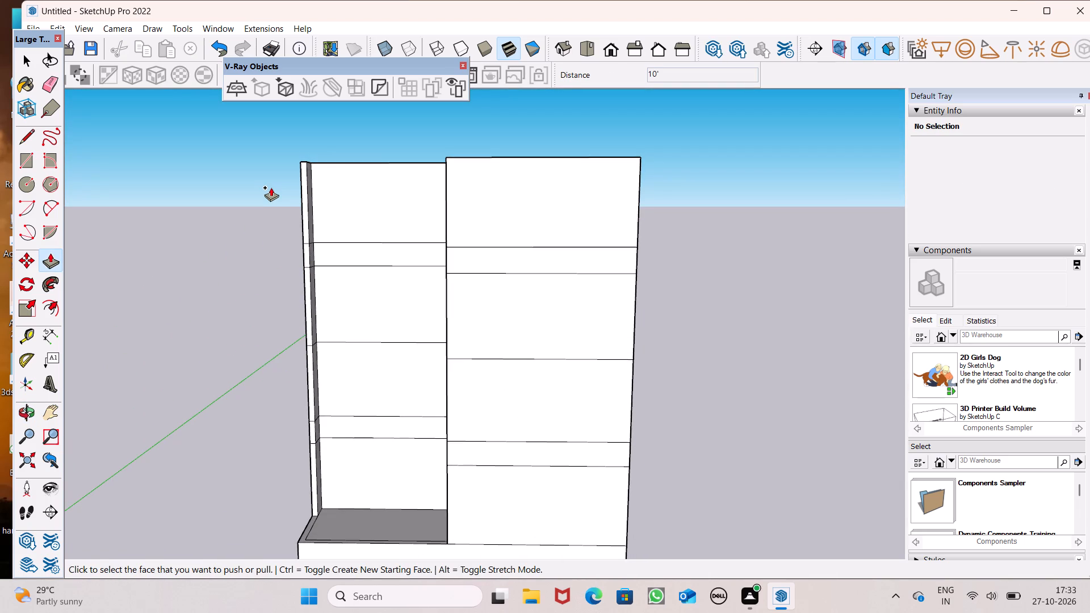
{"action": "key", "text": "space"}
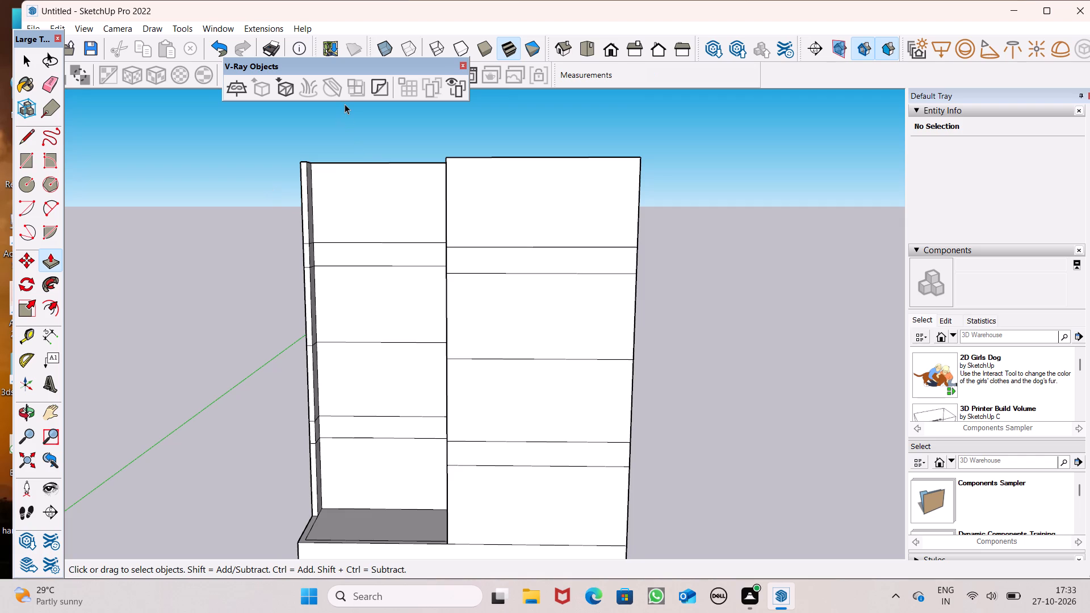
Examine the raised walls, partition and open front-left corner from several sides and from above.
{"action": "scroll", "coordinate": [540, 263], "scroll_direction": "down", "scroll_amount": 3}
{"action": "middle_click_drag", "start_coordinate": [568, 275], "coordinate": [745, 430]}
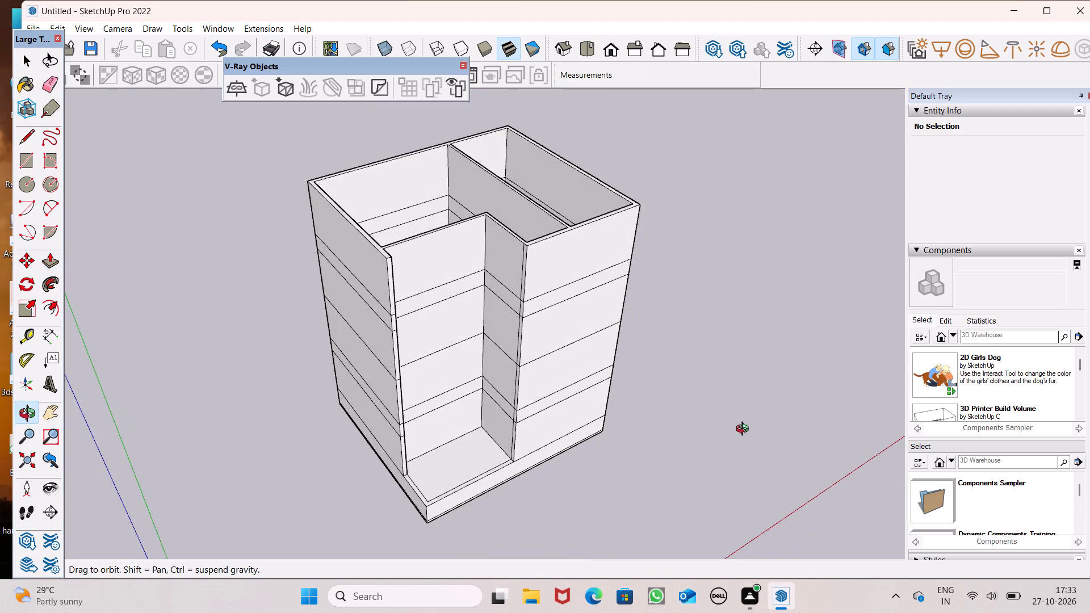
{"action": "middle_click_drag", "start_coordinate": [745, 430], "coordinate": [546, 364]}
{"action": "scroll", "coordinate": [547, 368], "scroll_direction": "up", "scroll_amount": 2}
{"action": "scroll", "coordinate": [571, 293], "scroll_direction": "up", "scroll_amount": 1}
{"action": "middle_click_drag", "start_coordinate": [571, 293], "coordinate": [594, 397]}
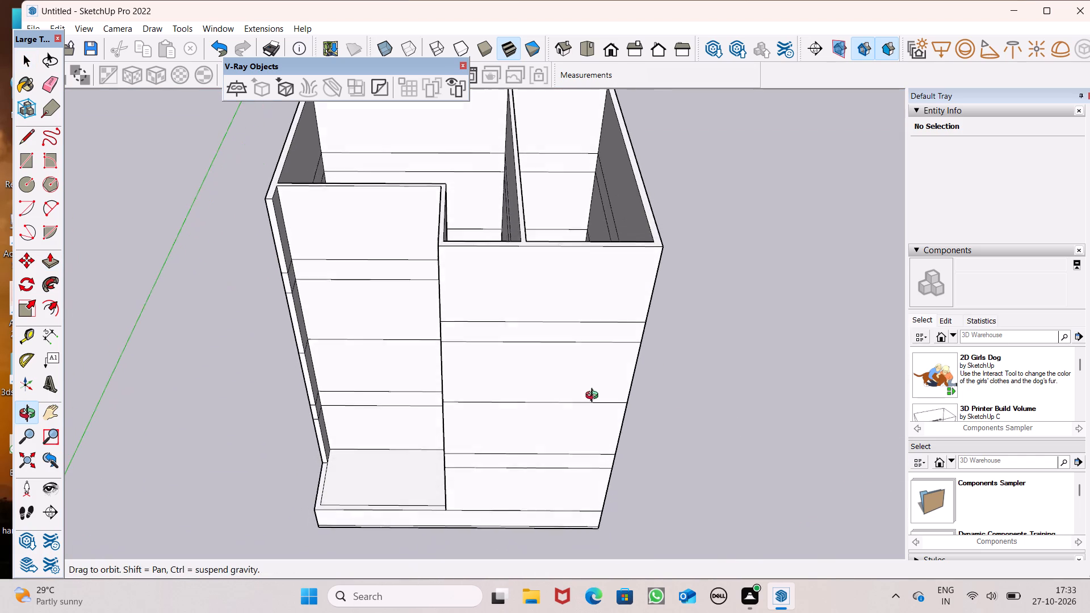
{"action": "middle_click_drag", "start_coordinate": [594, 397], "coordinate": [594, 405]}
{"action": "middle_click_drag", "start_coordinate": [517, 301], "coordinate": [419, 367]}
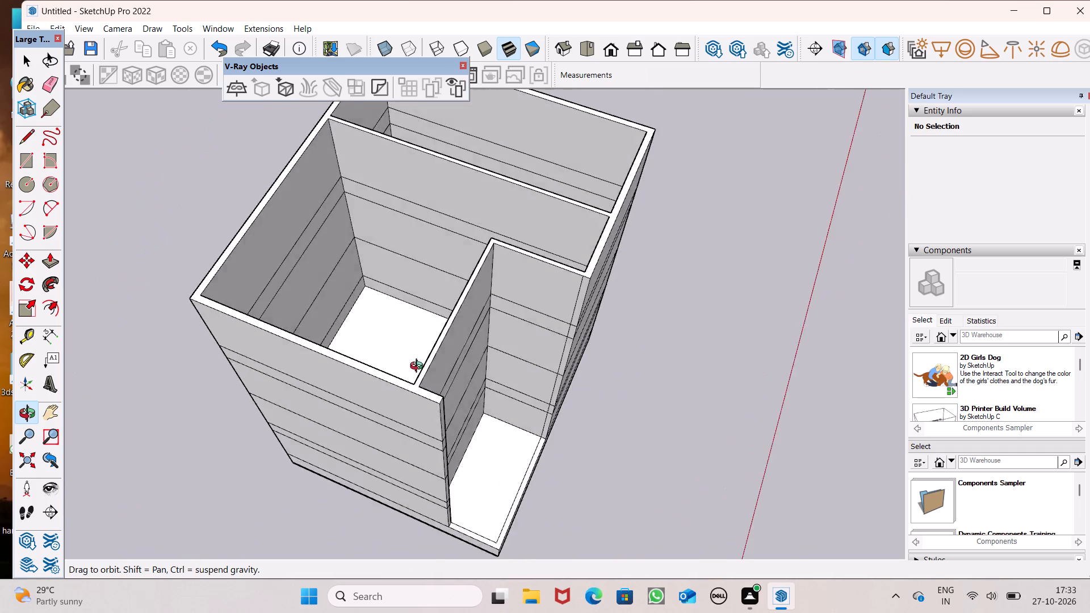
{"action": "middle_click_drag", "start_coordinate": [419, 367], "coordinate": [149, 193]}
{"action": "scroll", "coordinate": [575, 266], "scroll_direction": "up", "scroll_amount": 1}
{"action": "middle_click_drag", "start_coordinate": [575, 266], "coordinate": [479, 346]}
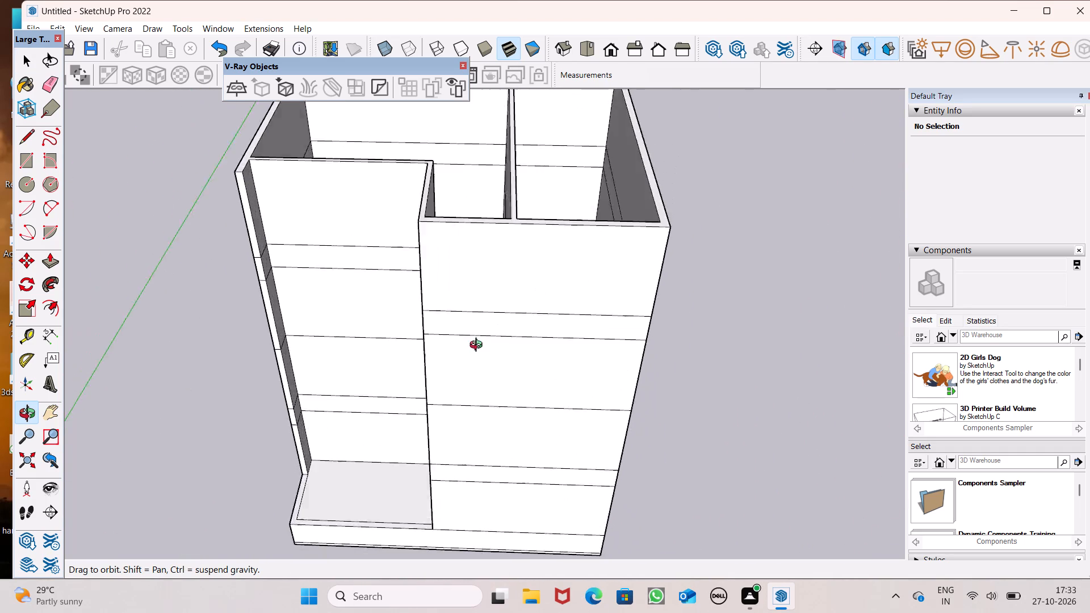
{"action": "middle_click_drag", "start_coordinate": [479, 346], "coordinate": [357, 387]}
{"action": "scroll", "coordinate": [364, 396], "scroll_direction": "up", "scroll_amount": 1}
Draw a 9" line across the front wall's top from the partition's right-hand corner to the outer edge.
{"action": "left_click", "coordinate": [31, 134]}
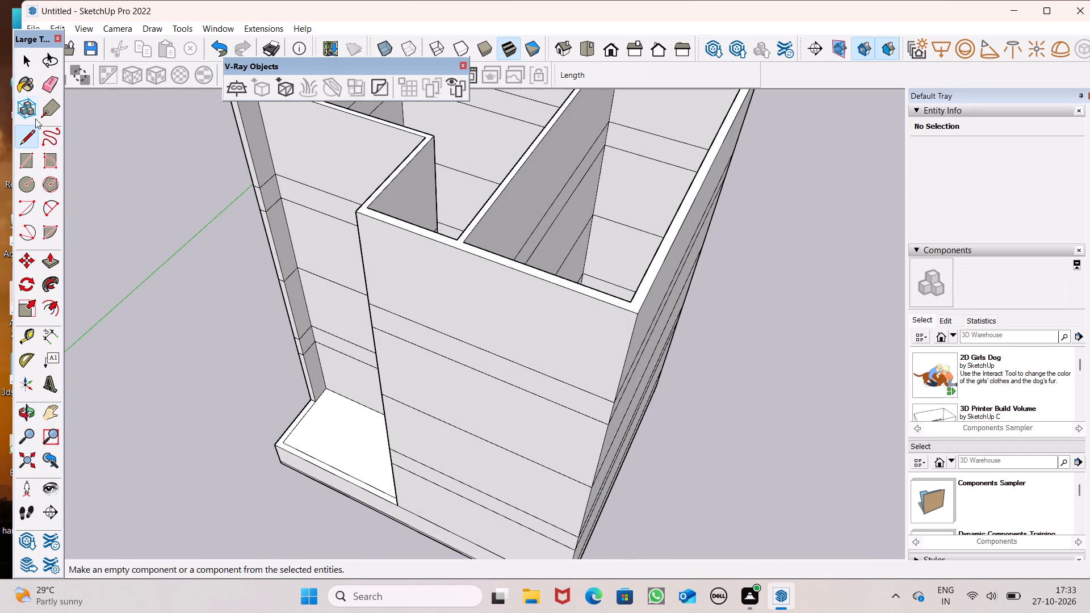
{"action": "middle_click_drag", "start_coordinate": [258, 296], "coordinate": [366, 246]}
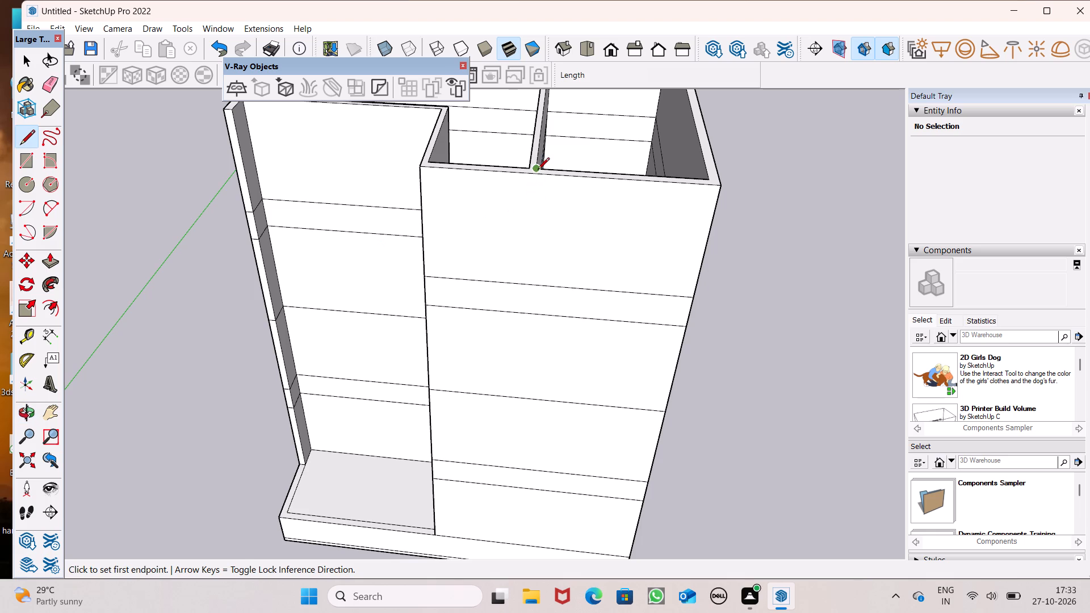
{"action": "left_click", "coordinate": [538, 170]}
{"action": "scroll", "coordinate": [539, 161], "scroll_direction": "up", "scroll_amount": 8}
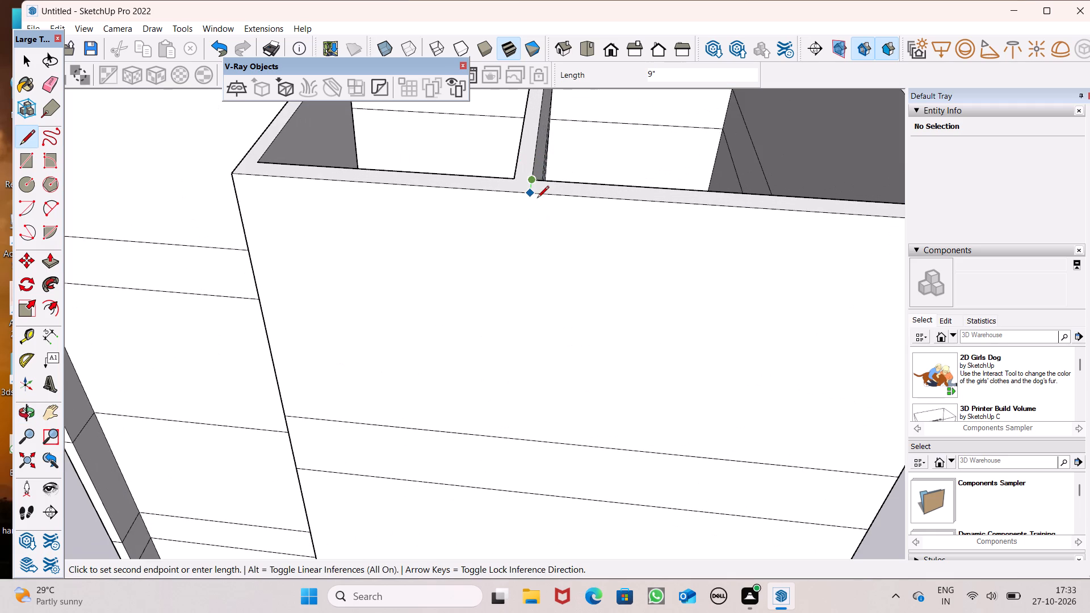
{"action": "left_click", "coordinate": [532, 195]}
Draw a 33' vertical line down the front wall from the short line's outer end to the first parapet's top seam.
{"action": "left_click", "coordinate": [529, 194]}
{"action": "scroll", "coordinate": [556, 162], "scroll_direction": "down", "scroll_amount": 6}
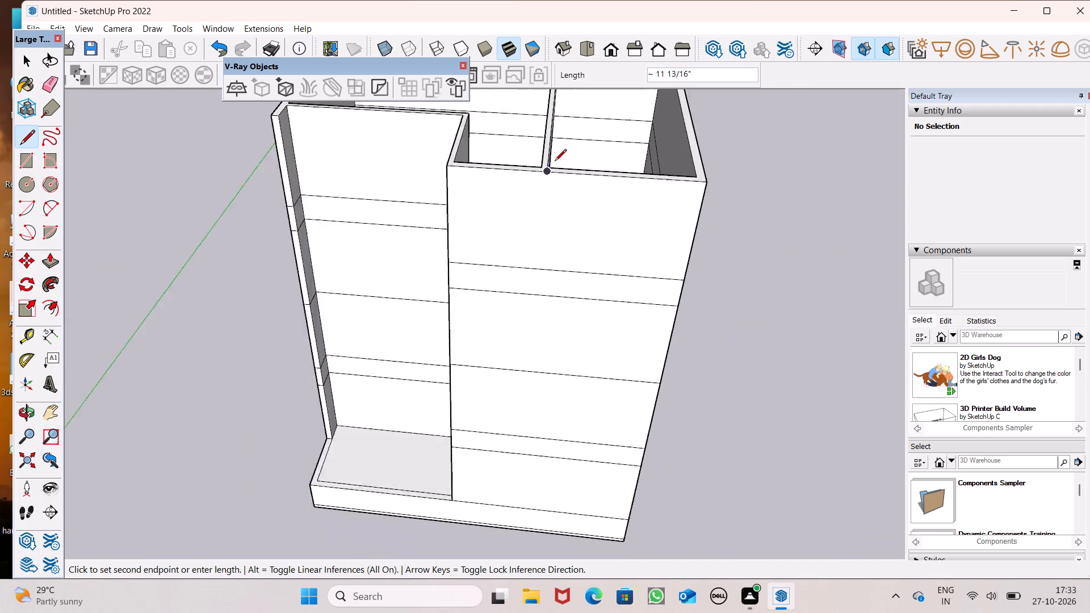
{"action": "scroll", "coordinate": [555, 162], "scroll_direction": "down", "scroll_amount": 3}
{"action": "scroll", "coordinate": [540, 361], "scroll_direction": "up", "scroll_amount": 4}
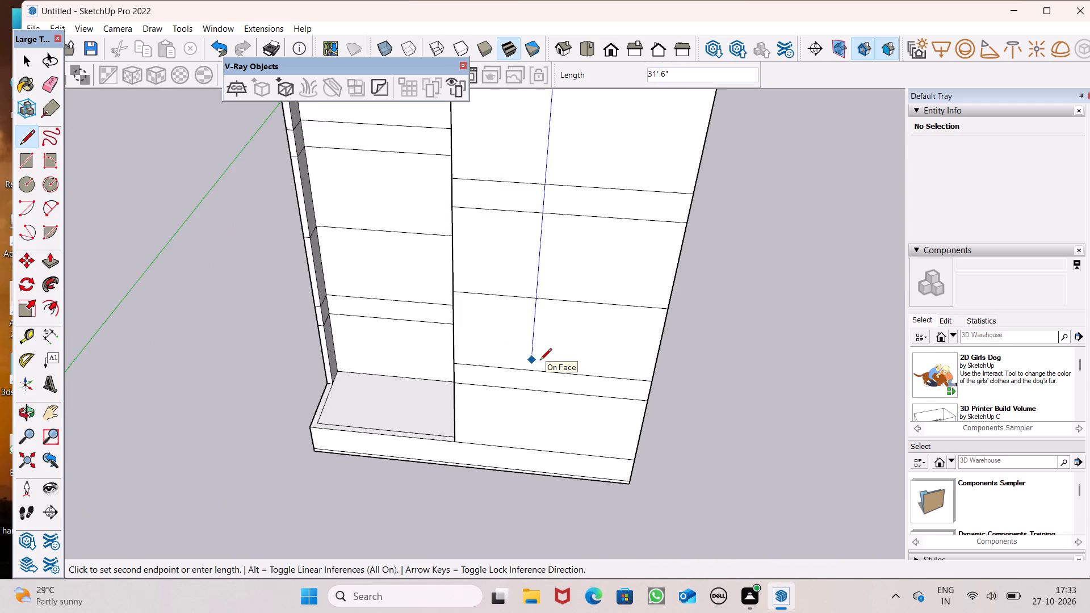
{"action": "scroll", "coordinate": [540, 361], "scroll_direction": "up", "scroll_amount": 6}
{"action": "left_click", "coordinate": [527, 376]}
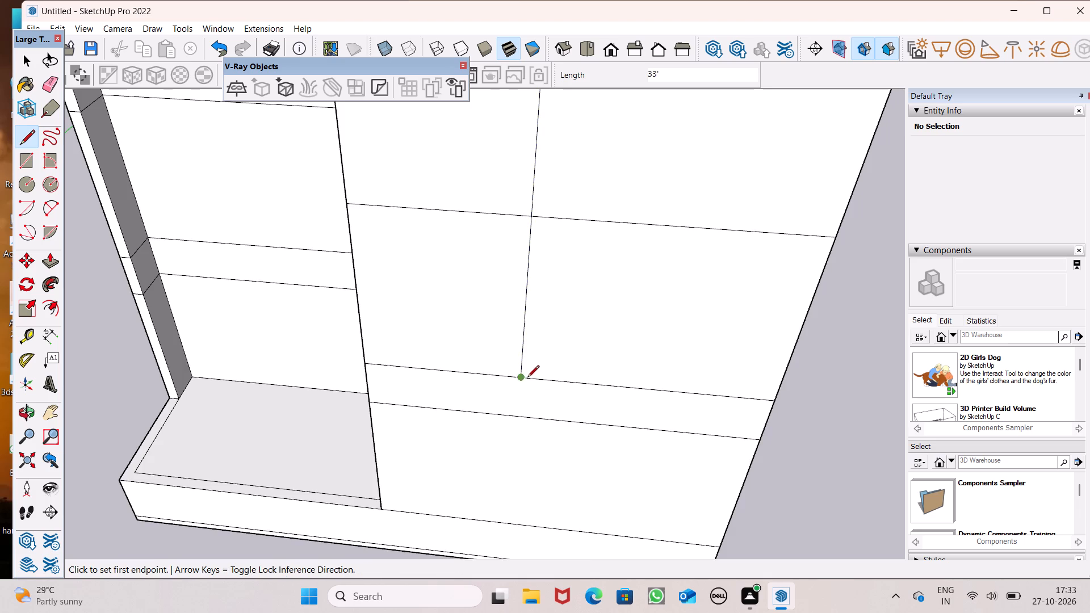
Draw a 9" line across the front wall's top from the partition's left-hand corner to the outer edge.
{"action": "scroll", "coordinate": [575, 527], "scroll_direction": "down", "scroll_amount": 7}
{"action": "scroll", "coordinate": [578, 187], "scroll_direction": "up", "scroll_amount": 14}
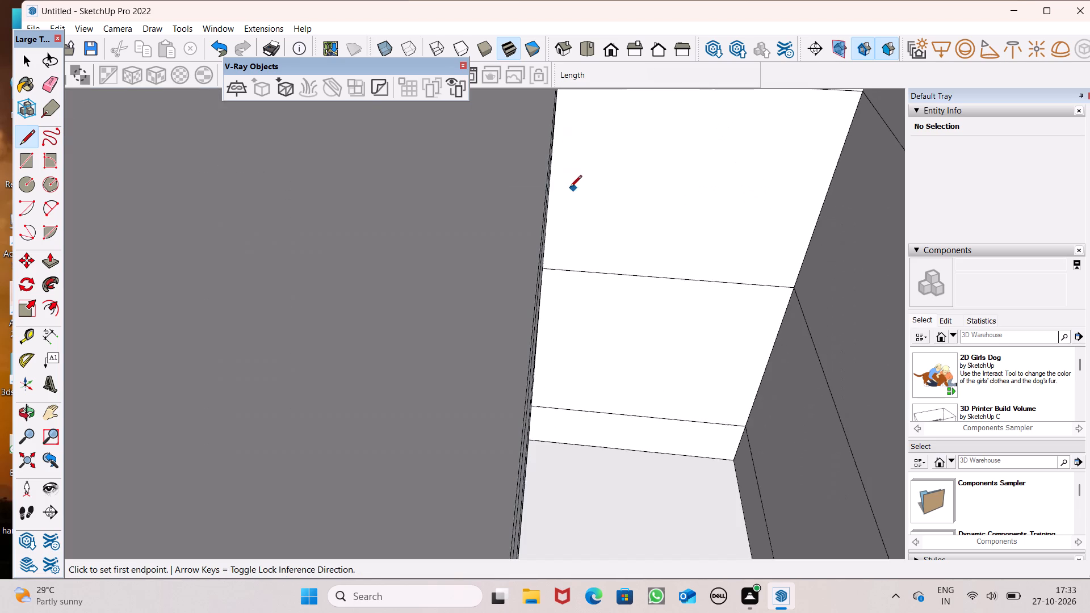
{"action": "scroll", "coordinate": [517, 196], "scroll_direction": "down", "scroll_amount": 7}
{"action": "scroll", "coordinate": [526, 295], "scroll_direction": "down", "scroll_amount": 4}
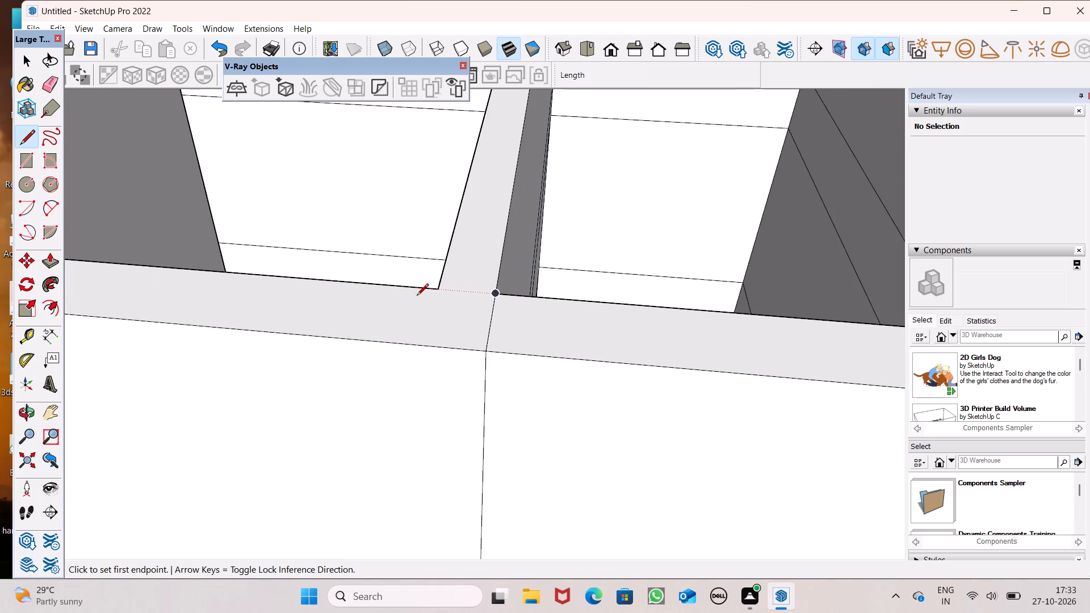
{"action": "left_click", "coordinate": [435, 288]}
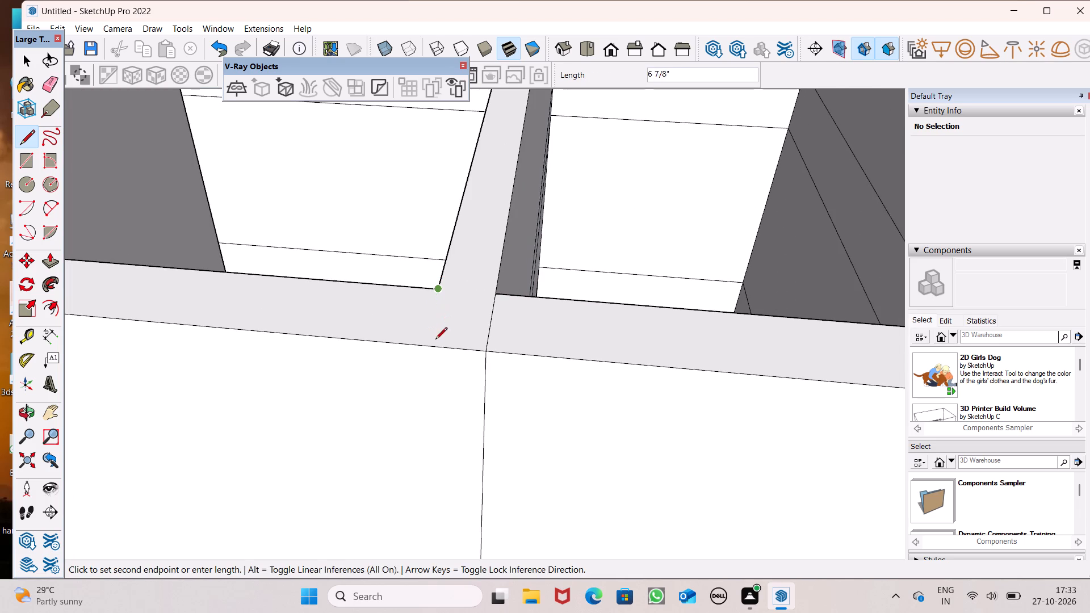
{"action": "left_click", "coordinate": [428, 344]}
Start a second line on the front wall's face from the outer end of the left-hand short line.
{"action": "left_click", "coordinate": [422, 346]}
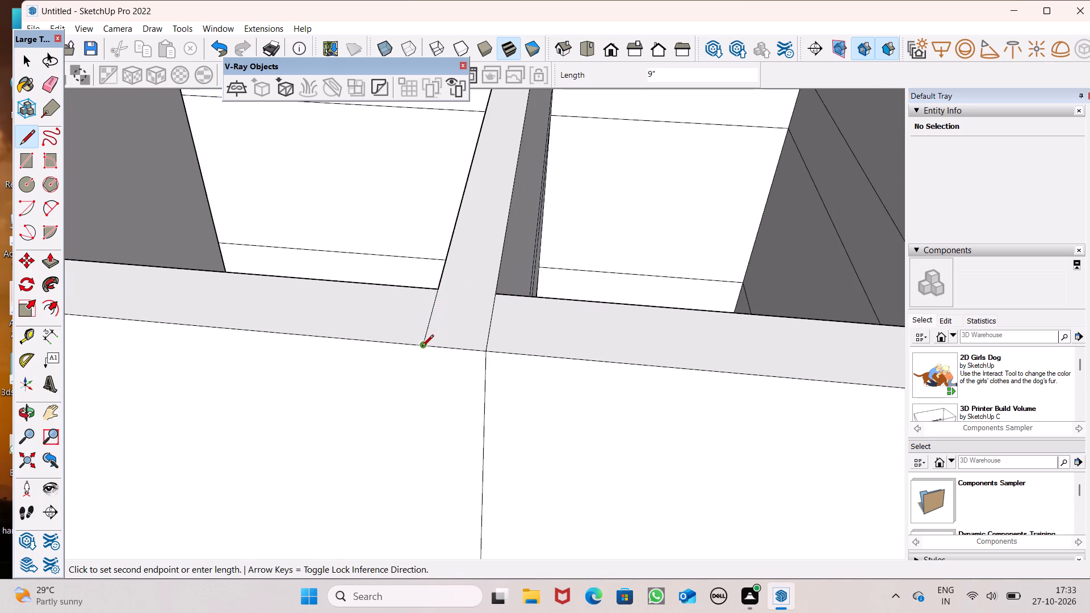
{"action": "scroll", "coordinate": [484, 275], "scroll_direction": "down", "scroll_amount": 8}
{"action": "scroll", "coordinate": [484, 321], "scroll_direction": "down", "scroll_amount": 8}
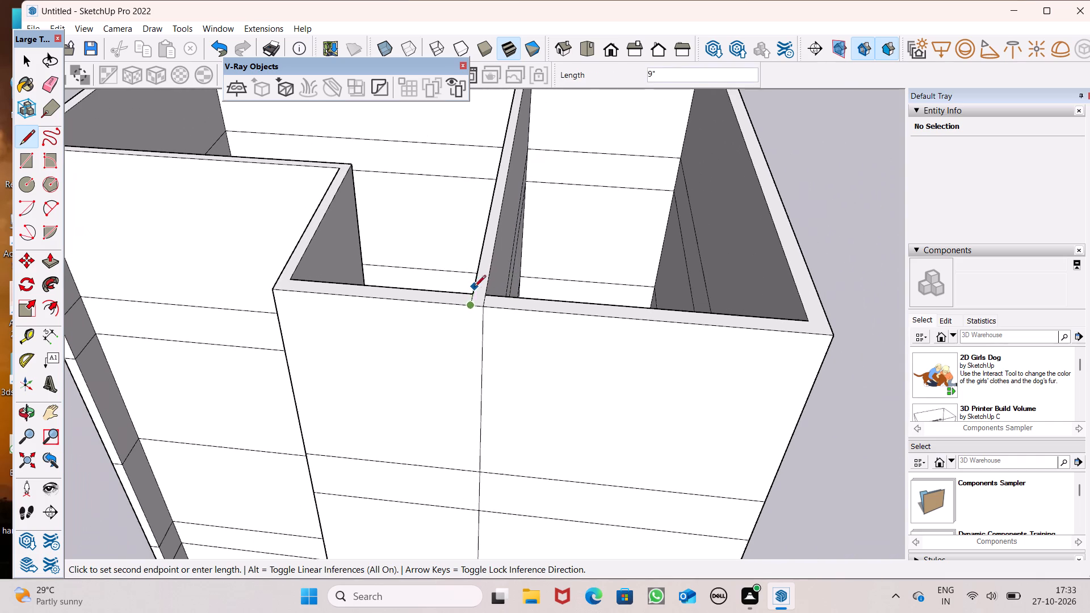
{"action": "scroll", "coordinate": [454, 426], "scroll_direction": "down", "scroll_amount": 4}
{"action": "scroll", "coordinate": [518, 396], "scroll_direction": "down", "scroll_amount": 2}
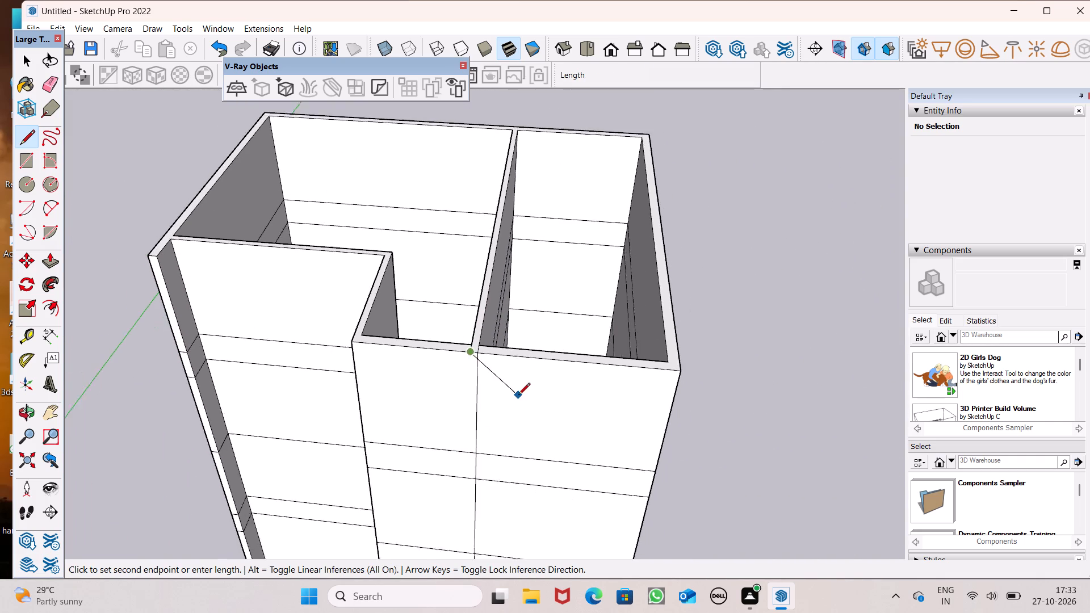
{"action": "scroll", "coordinate": [518, 396], "scroll_direction": "down", "scroll_amount": 8}
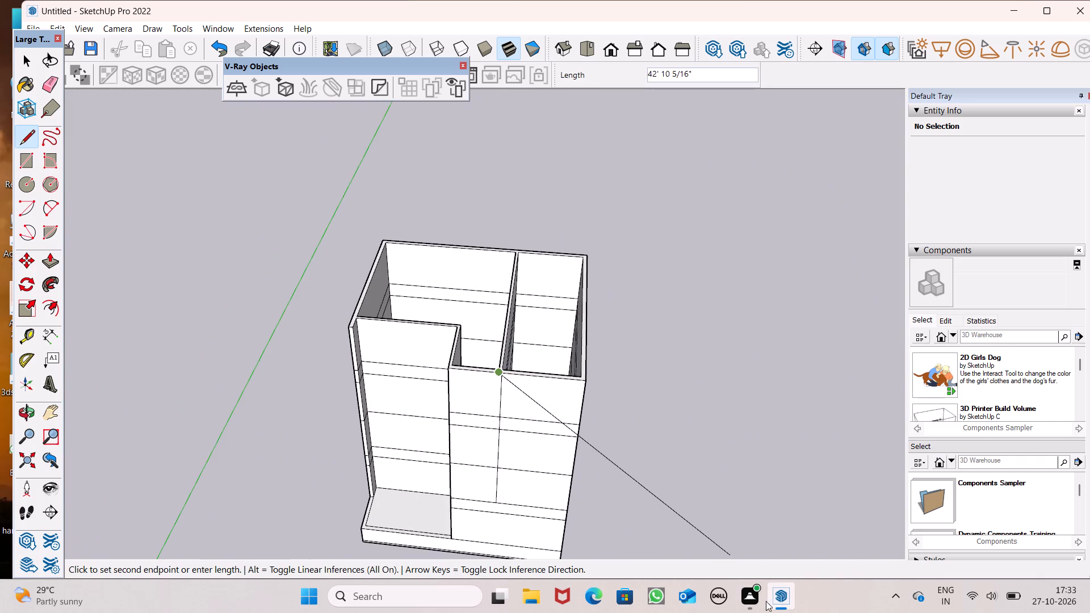
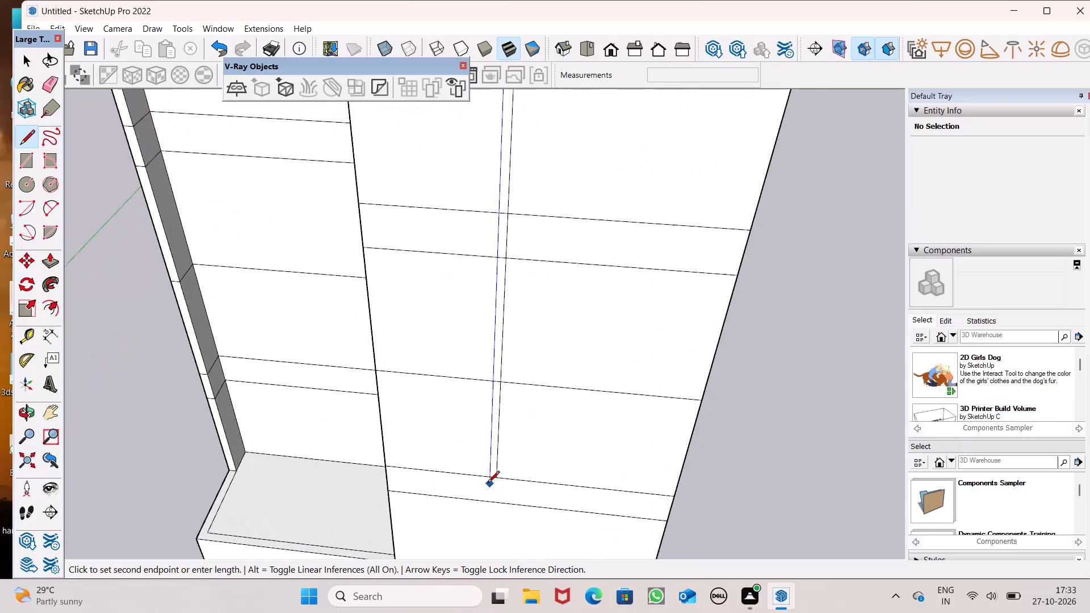
Finish the left-hand vertical line on the front wall at the first parapet's top seam, 33' long.
{"action": "scroll", "coordinate": [489, 481], "scroll_direction": "up", "scroll_amount": 6}
{"action": "left_click", "coordinate": [492, 472]}
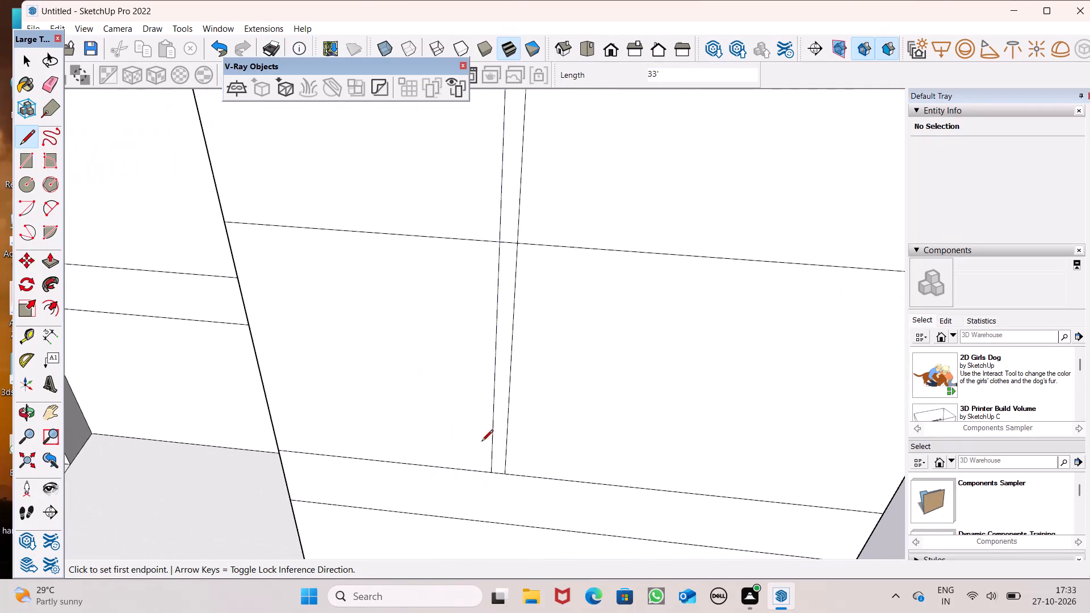
Examine the paired vertical partition lines and the seams crossing them on the front wall from above and at eye level.
{"action": "scroll", "coordinate": [462, 411], "scroll_direction": "down", "scroll_amount": 13}
{"action": "middle_click_drag", "start_coordinate": [512, 438], "coordinate": [555, 452]}
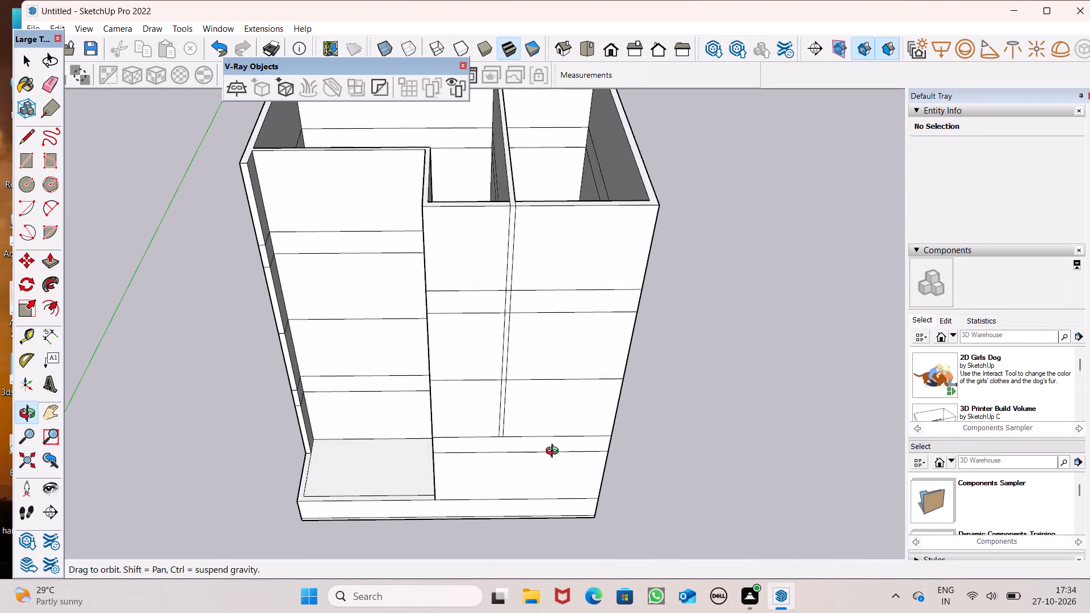
{"action": "middle_click_drag", "start_coordinate": [555, 452], "coordinate": [545, 434]}
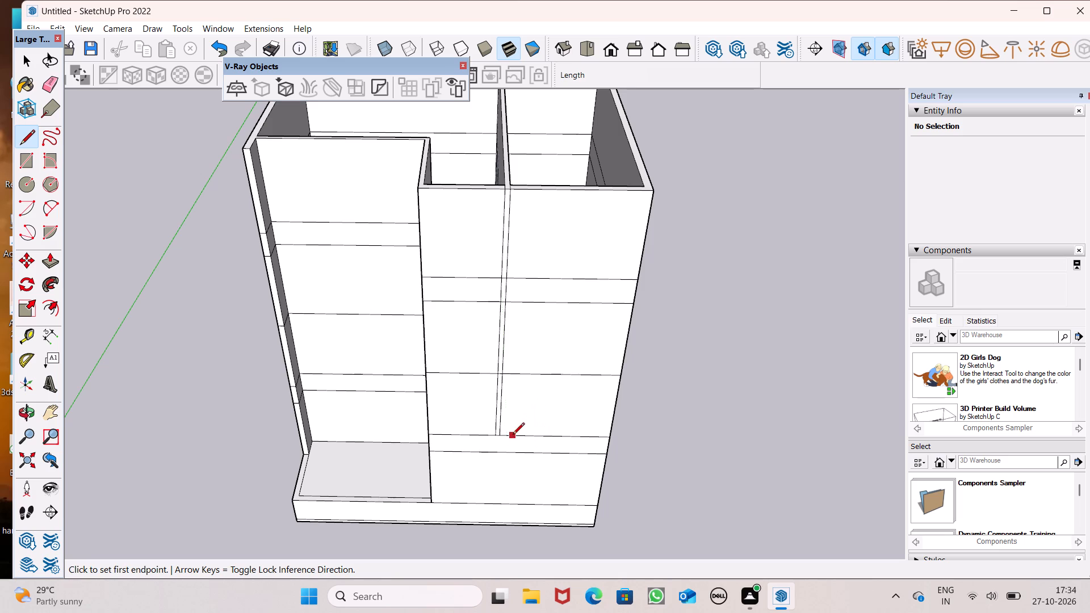
{"action": "middle_click_drag", "start_coordinate": [516, 497], "coordinate": [509, 281]}
{"action": "scroll", "coordinate": [509, 281], "scroll_direction": "up", "scroll_amount": 1}
{"action": "scroll", "coordinate": [500, 348], "scroll_direction": "down", "scroll_amount": 3}
{"action": "middle_click_drag", "start_coordinate": [559, 415], "coordinate": [597, 364]}
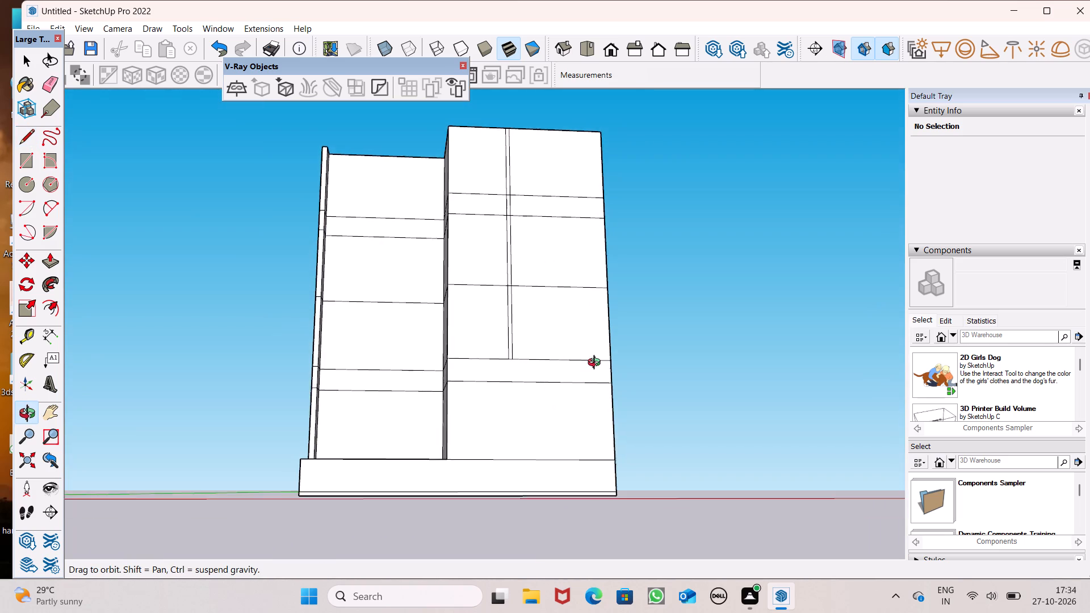
{"action": "middle_click_drag", "start_coordinate": [597, 364], "coordinate": [571, 436]}
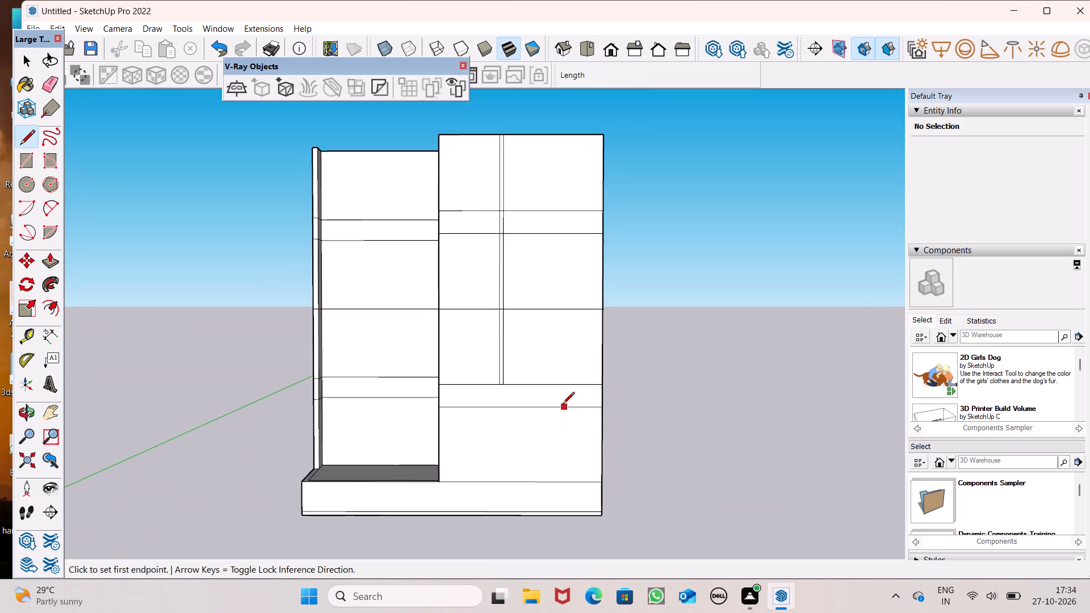
{"action": "middle_click_drag", "start_coordinate": [563, 412], "coordinate": [557, 542]}
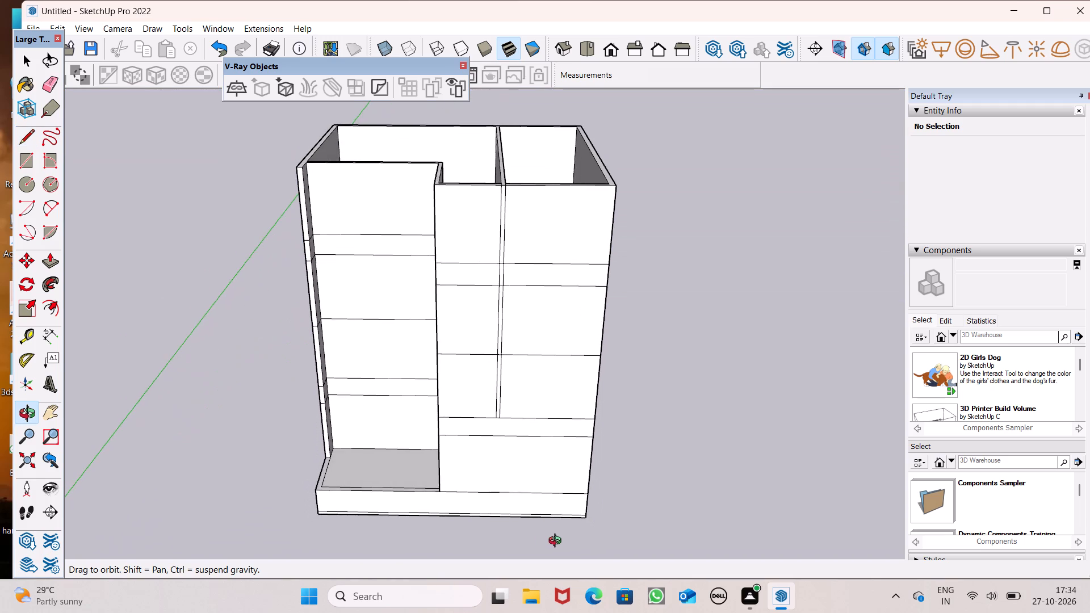
{"action": "middle_click_drag", "start_coordinate": [557, 542], "coordinate": [557, 536]}
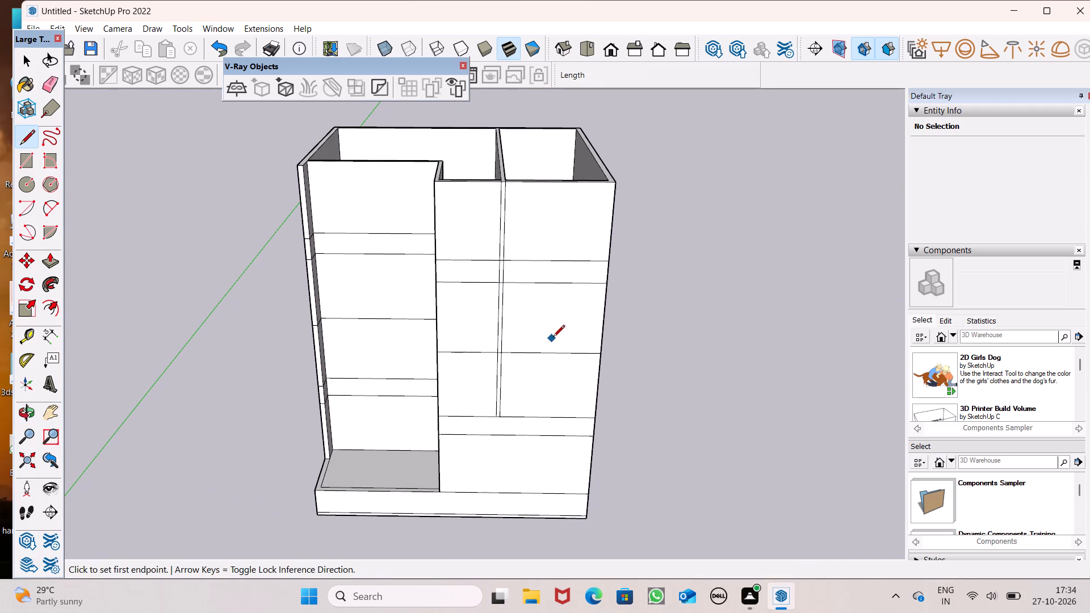
Erase the three short horizontal seam segments between the two vertical partition lines on the front wall.
{"action": "scroll", "coordinate": [548, 306], "scroll_direction": "up", "scroll_amount": 2}
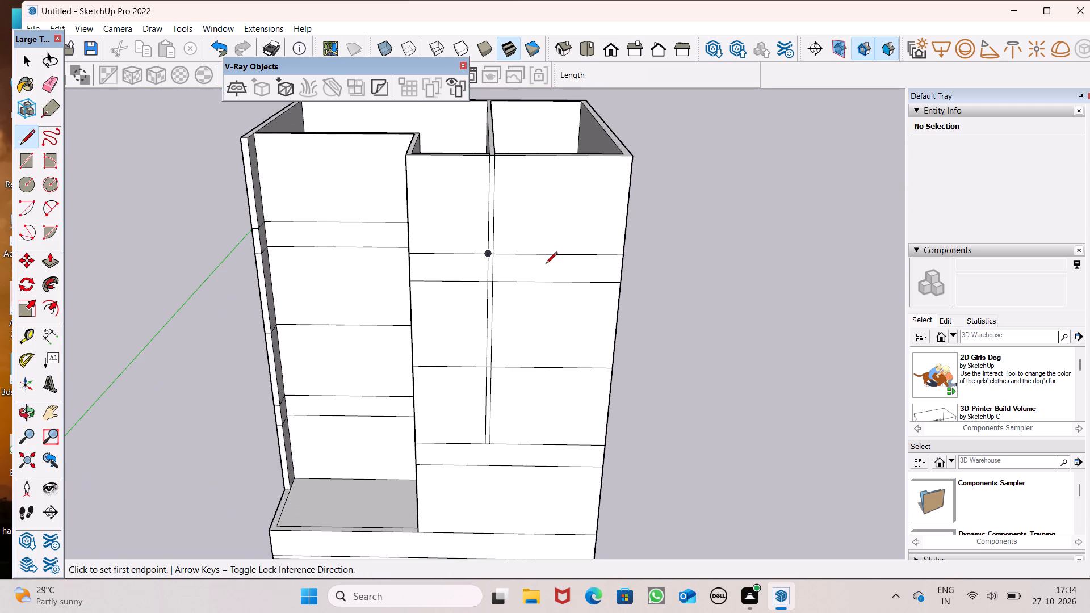
{"action": "left_click", "coordinate": [48, 77]}
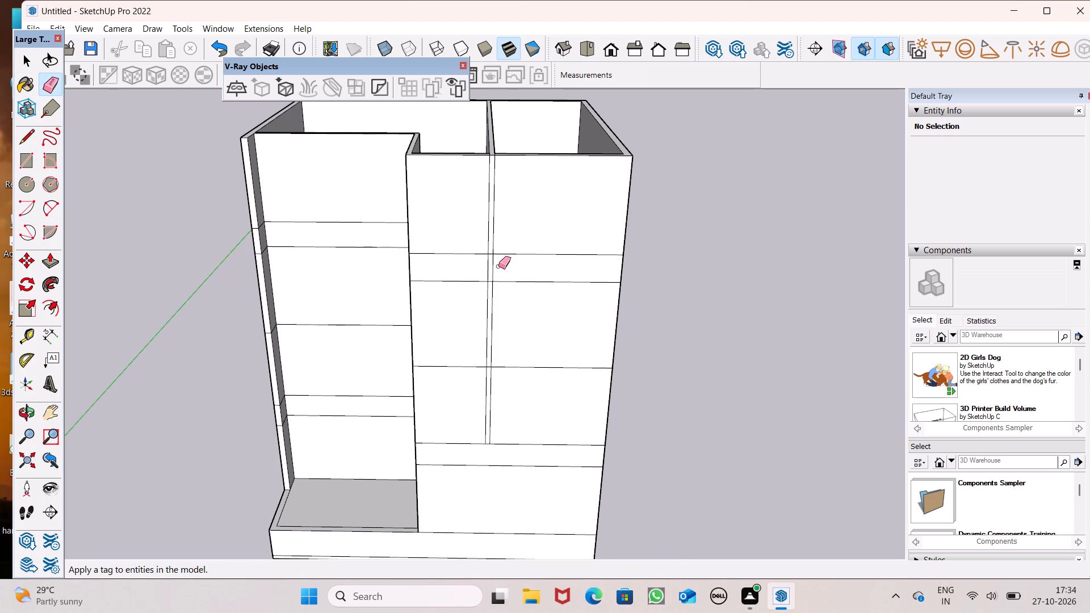
{"action": "scroll", "coordinate": [498, 266], "scroll_direction": "up", "scroll_amount": 11}
{"action": "left_click_drag", "start_coordinate": [488, 229], "coordinate": [487, 235]}
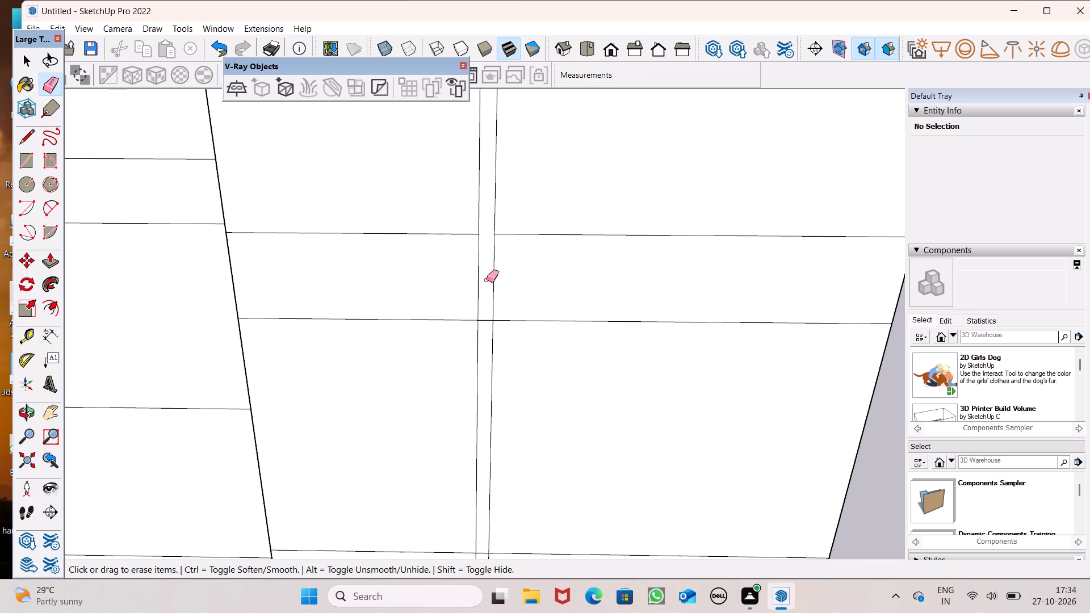
{"action": "scroll", "coordinate": [476, 334], "scroll_direction": "up", "scroll_amount": 6}
{"action": "left_click_drag", "start_coordinate": [490, 309], "coordinate": [493, 314]}
{"action": "scroll", "coordinate": [517, 226], "scroll_direction": "down", "scroll_amount": 7}
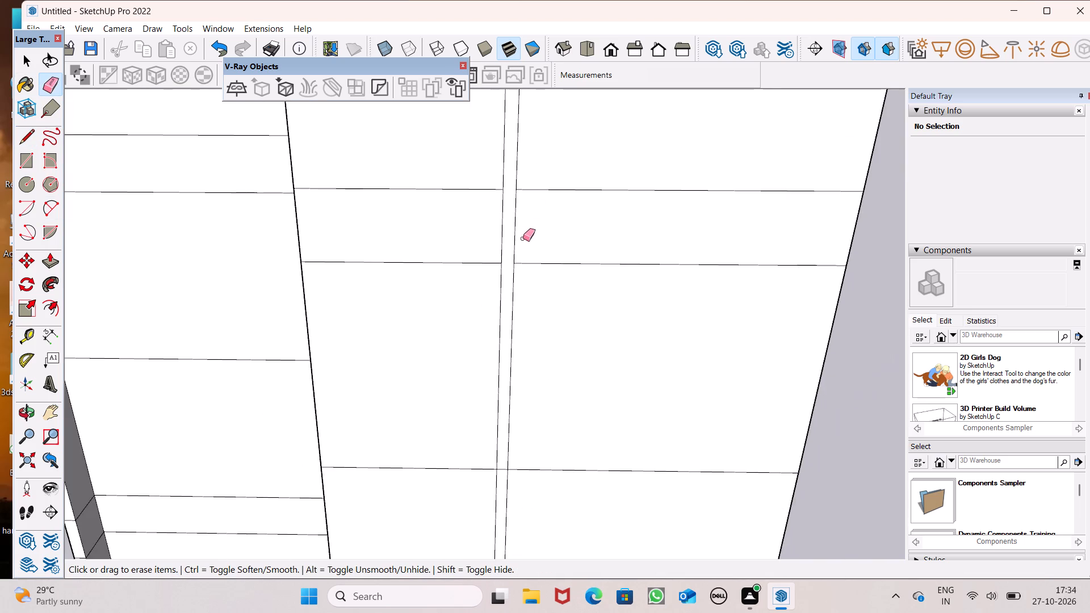
{"action": "scroll", "coordinate": [523, 238], "scroll_direction": "down", "scroll_amount": 9}
{"action": "scroll", "coordinate": [522, 383], "scroll_direction": "up", "scroll_amount": 6}
{"action": "left_click_drag", "start_coordinate": [506, 332], "coordinate": [510, 316]}
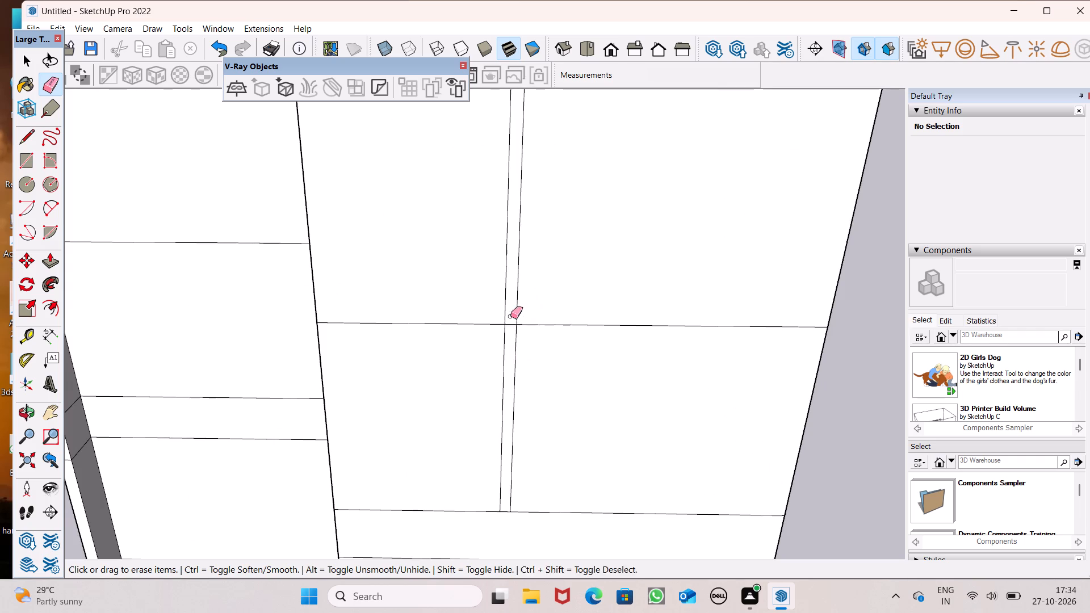
{"action": "left_click_drag", "start_coordinate": [510, 316], "coordinate": [510, 318]}
Examine the building's front and its open front-left corner from several angles.
{"action": "scroll", "coordinate": [623, 467], "scroll_direction": "down", "scroll_amount": 6}
{"action": "scroll", "coordinate": [594, 414], "scroll_direction": "down", "scroll_amount": 4}
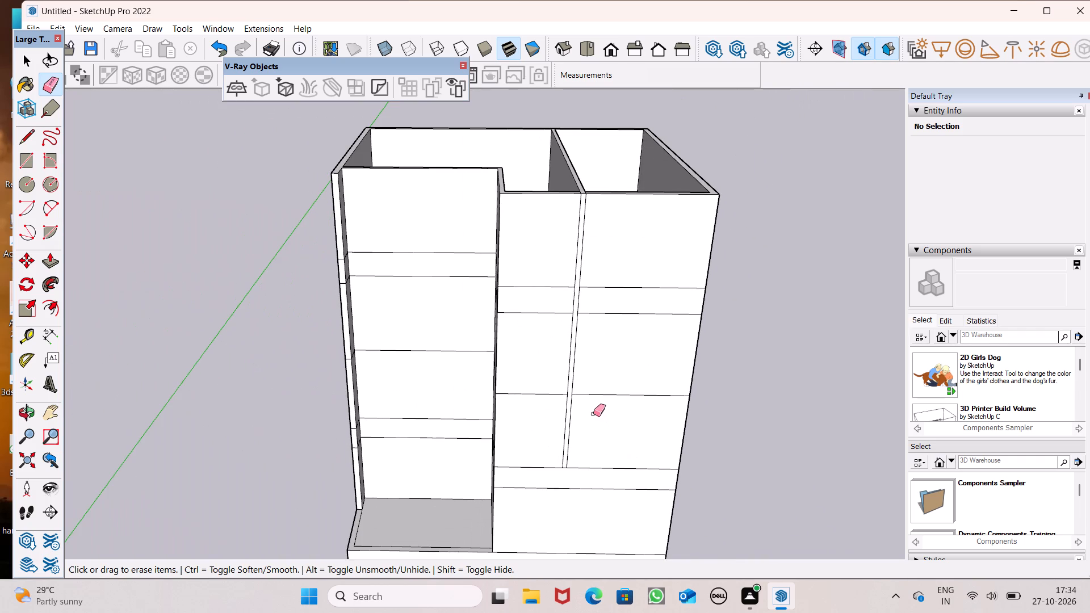
{"action": "scroll", "coordinate": [593, 414], "scroll_direction": "down", "scroll_amount": 5}
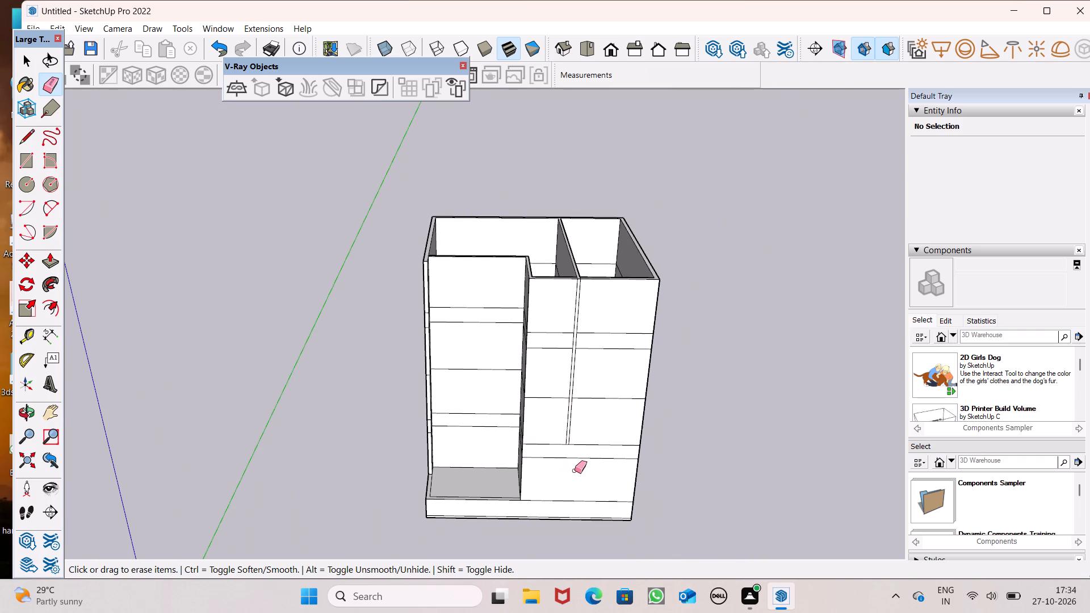
{"action": "middle_click_drag", "start_coordinate": [582, 481], "coordinate": [586, 460]}
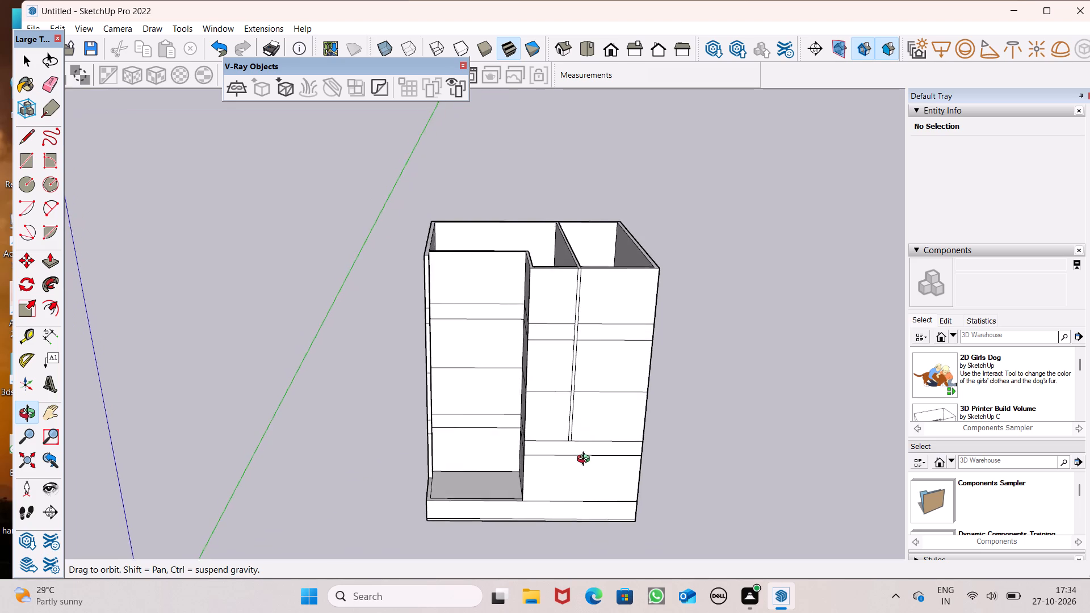
{"action": "middle_click_drag", "start_coordinate": [586, 460], "coordinate": [525, 513]}
{"action": "middle_click", "coordinate": [524, 514]}
{"action": "middle_click_drag", "start_coordinate": [521, 521], "coordinate": [547, 499]}
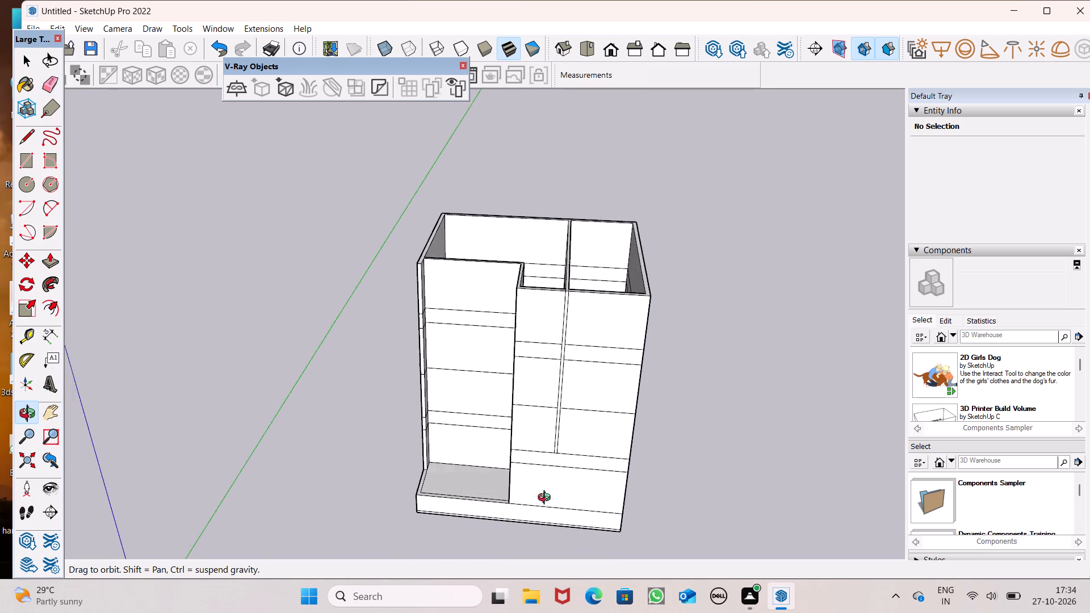
{"action": "middle_click_drag", "start_coordinate": [547, 499], "coordinate": [581, 461]}
{"action": "middle_click", "coordinate": [581, 461]}
{"action": "middle_click", "coordinate": [581, 461]}
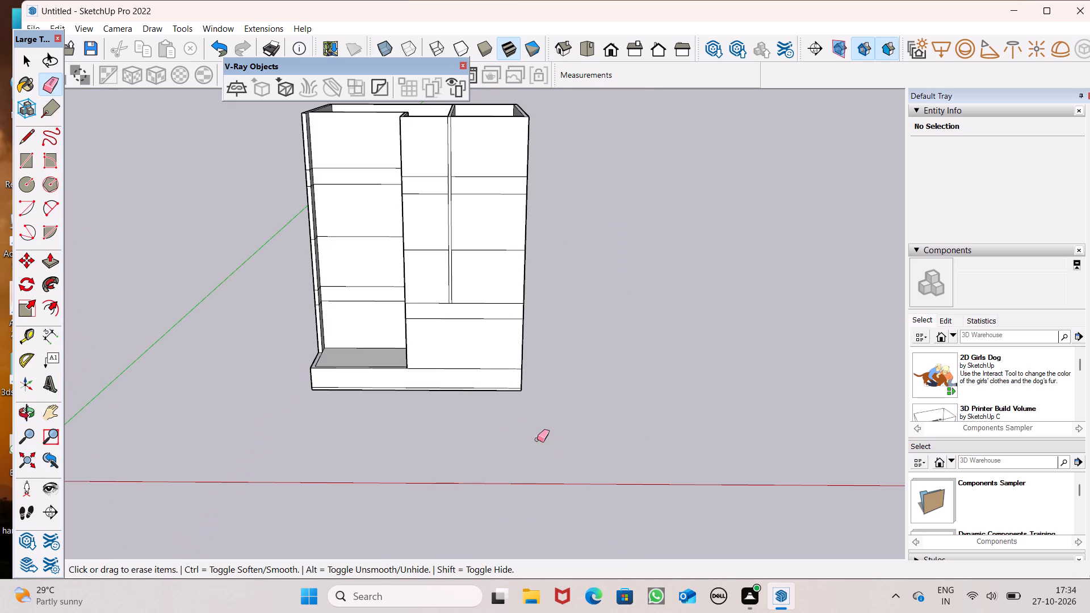
{"action": "scroll", "coordinate": [462, 436], "scroll_direction": "down", "scroll_amount": 5}
{"action": "middle_click_drag", "start_coordinate": [405, 407], "coordinate": [517, 403]}
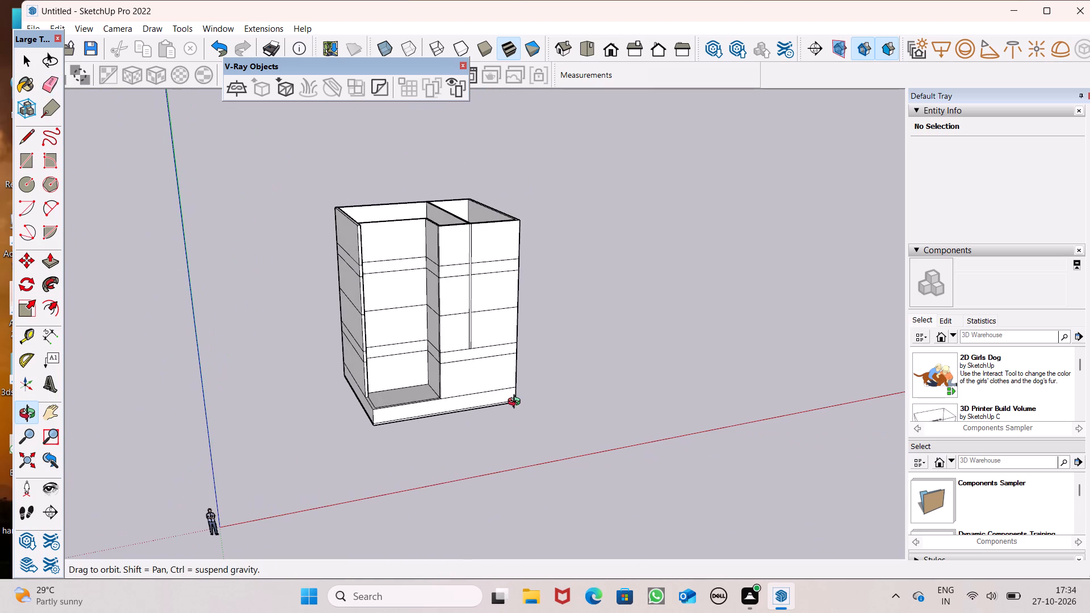
{"action": "middle_click_drag", "start_coordinate": [517, 403], "coordinate": [517, 404]}
Erase the vertical line segments beside the outer corner on the open corner's right-hand side wall, from floor level to the top.
{"action": "scroll", "coordinate": [487, 394], "scroll_direction": "up", "scroll_amount": 3}
{"action": "middle_click_drag", "start_coordinate": [474, 403], "coordinate": [625, 387]}
{"action": "scroll", "coordinate": [508, 414], "scroll_direction": "up", "scroll_amount": 1}
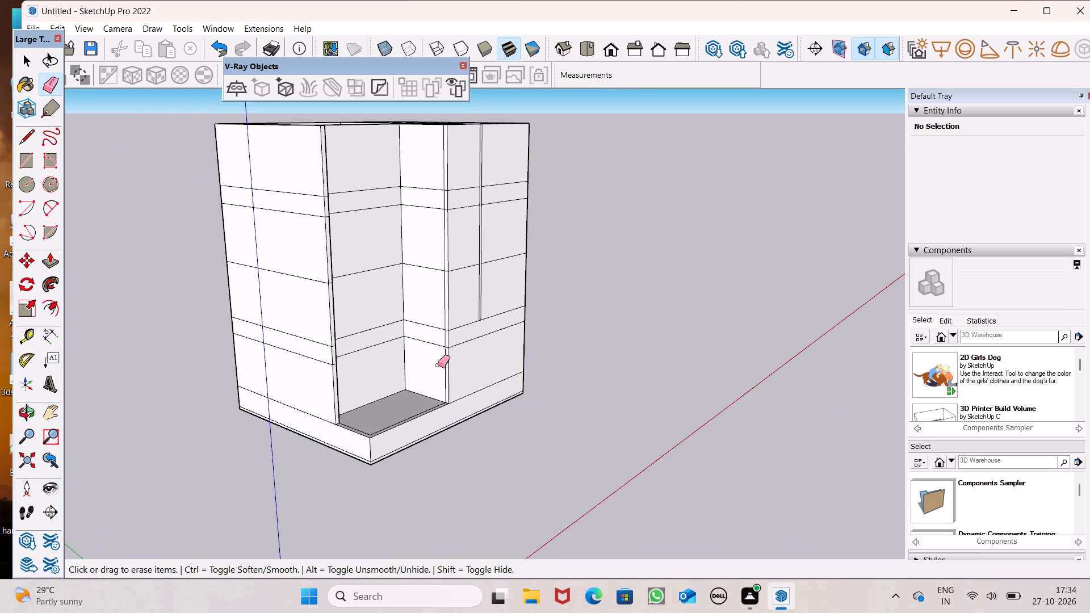
{"action": "scroll", "coordinate": [422, 312], "scroll_direction": "up", "scroll_amount": 5}
{"action": "middle_click_drag", "start_coordinate": [443, 362], "coordinate": [464, 371]}
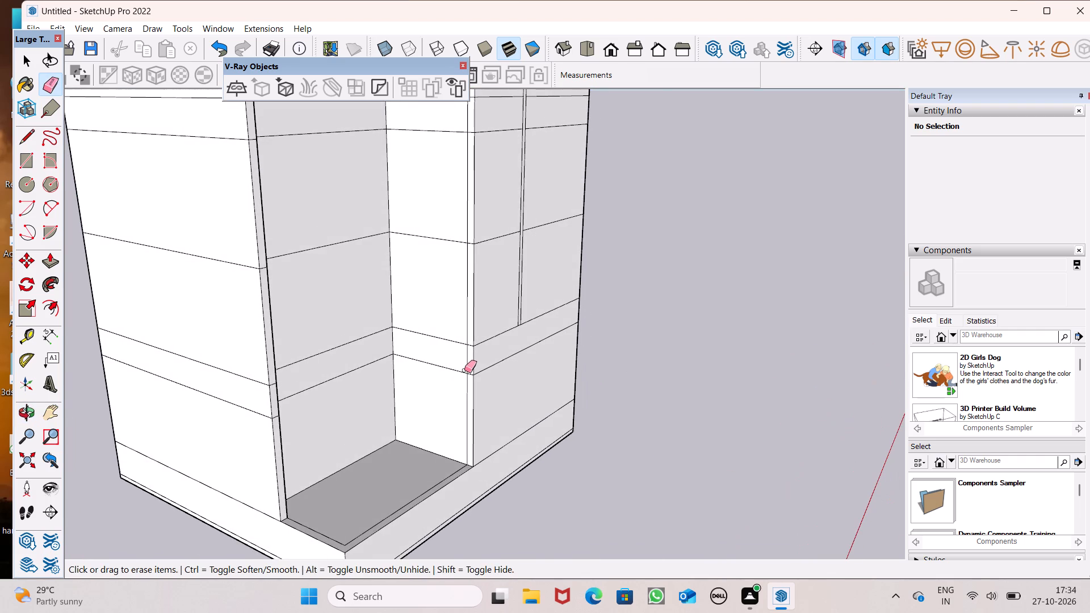
{"action": "scroll", "coordinate": [464, 370], "scroll_direction": "up", "scroll_amount": 10}
{"action": "left_click_drag", "start_coordinate": [475, 402], "coordinate": [468, 409]}
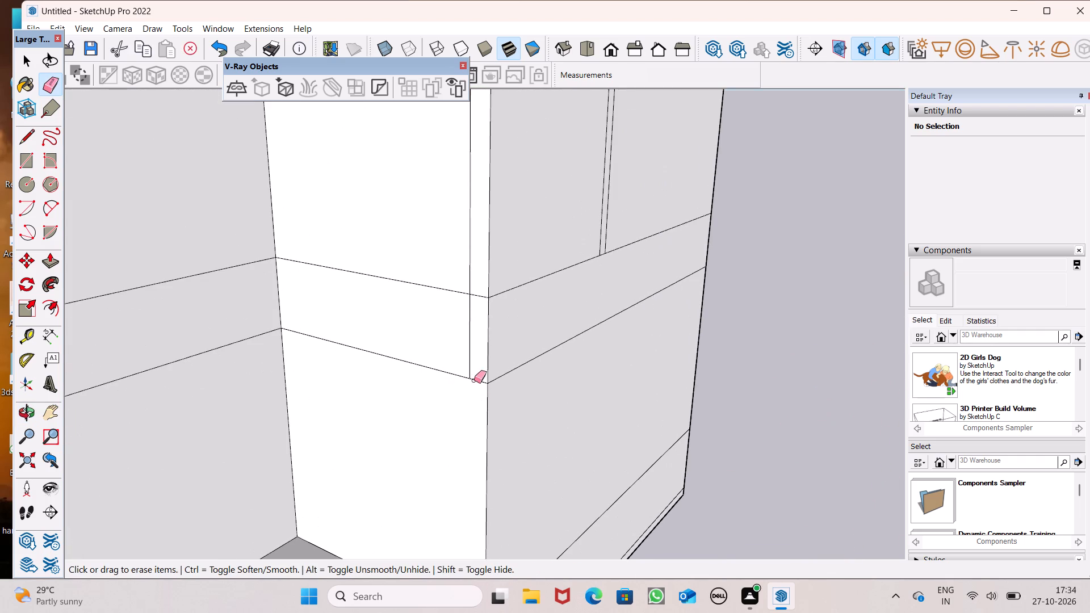
{"action": "left_click_drag", "start_coordinate": [474, 370], "coordinate": [472, 361]}
{"action": "left_click", "coordinate": [473, 265]}
{"action": "left_click_drag", "start_coordinate": [470, 318], "coordinate": [469, 306]}
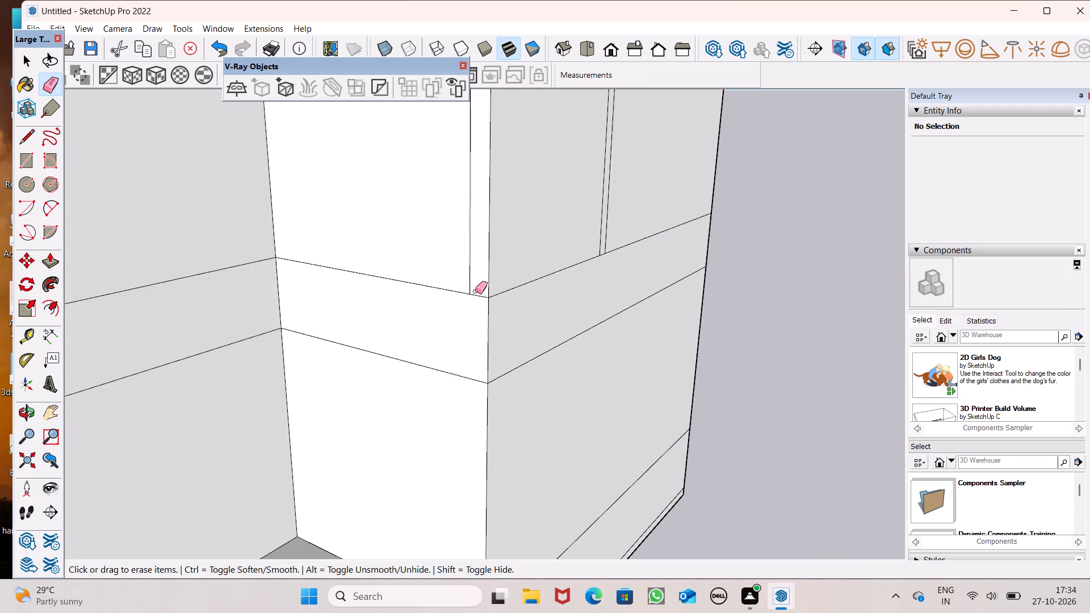
{"action": "left_click_drag", "start_coordinate": [476, 288], "coordinate": [460, 268]}
{"action": "scroll", "coordinate": [485, 471], "scroll_direction": "down", "scroll_amount": 8}
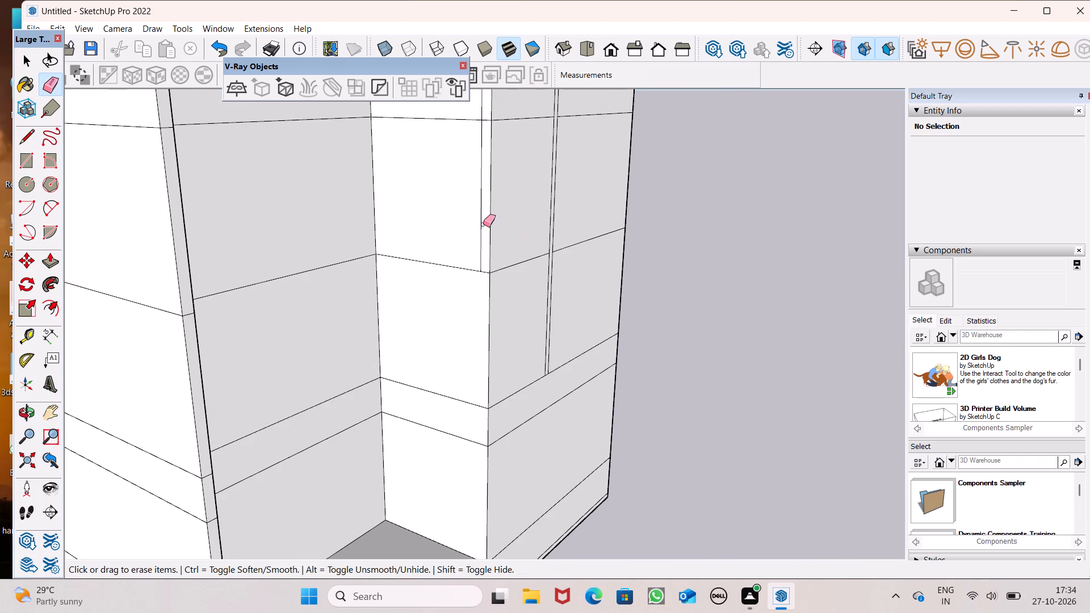
{"action": "left_click", "coordinate": [483, 224]}
{"action": "scroll", "coordinate": [484, 389], "scroll_direction": "down", "scroll_amount": 6}
{"action": "scroll", "coordinate": [453, 201], "scroll_direction": "up", "scroll_amount": 2}
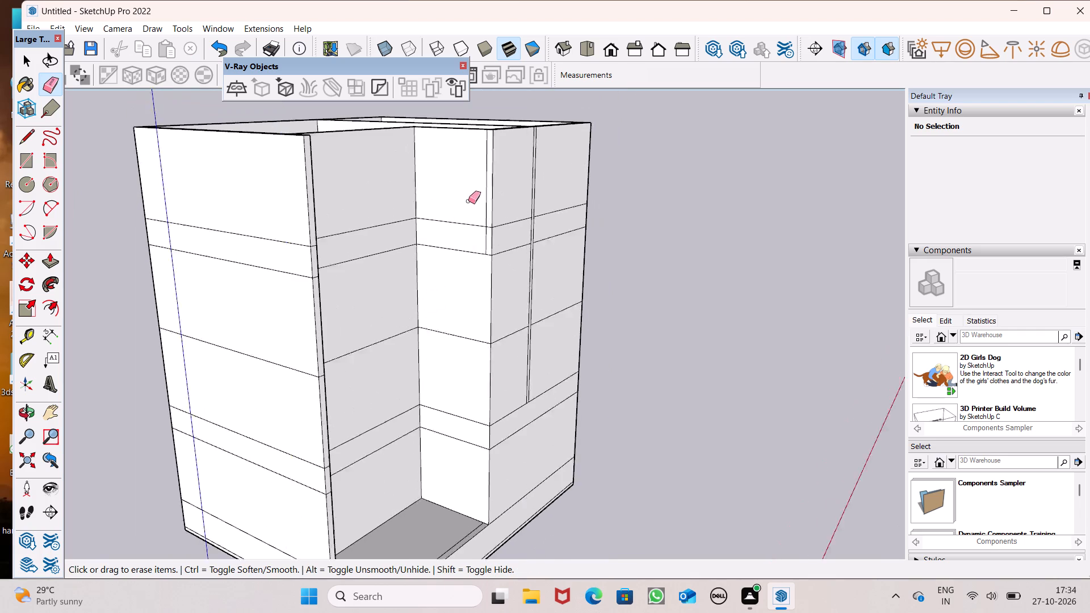
{"action": "scroll", "coordinate": [468, 201], "scroll_direction": "up", "scroll_amount": 3}
{"action": "left_click", "coordinate": [494, 228]}
{"action": "left_click", "coordinate": [494, 262]}
{"action": "scroll", "coordinate": [495, 215], "scroll_direction": "down", "scroll_amount": 7}
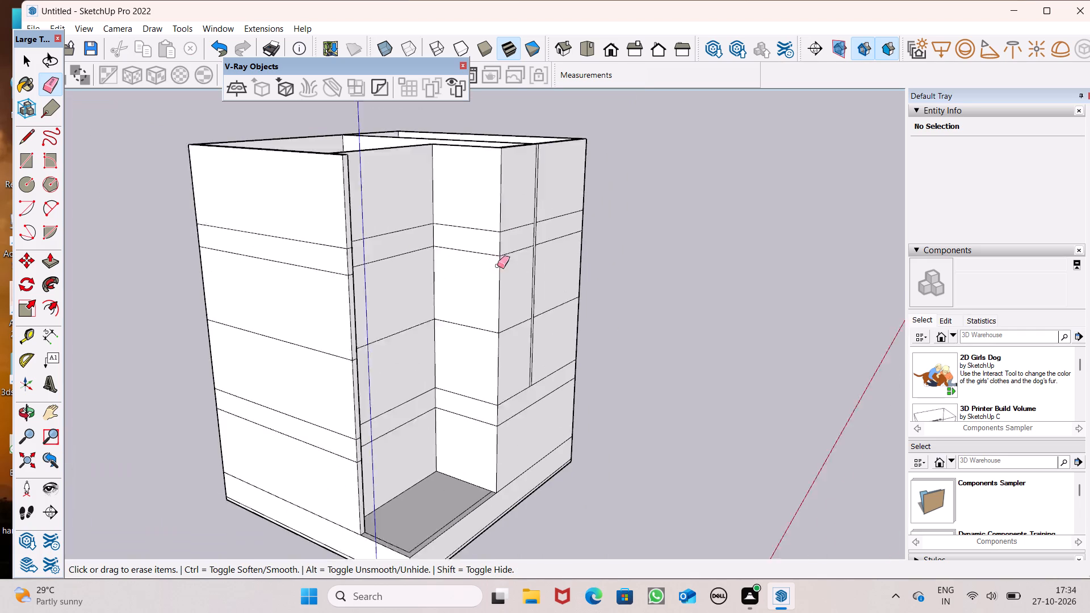
Draw a vertical line about 10' long on the open corner's right-hand side wall, from the lower parapet seam's midpoint to the floor edge.
{"action": "middle_click_drag", "start_coordinate": [500, 321], "coordinate": [506, 287]}
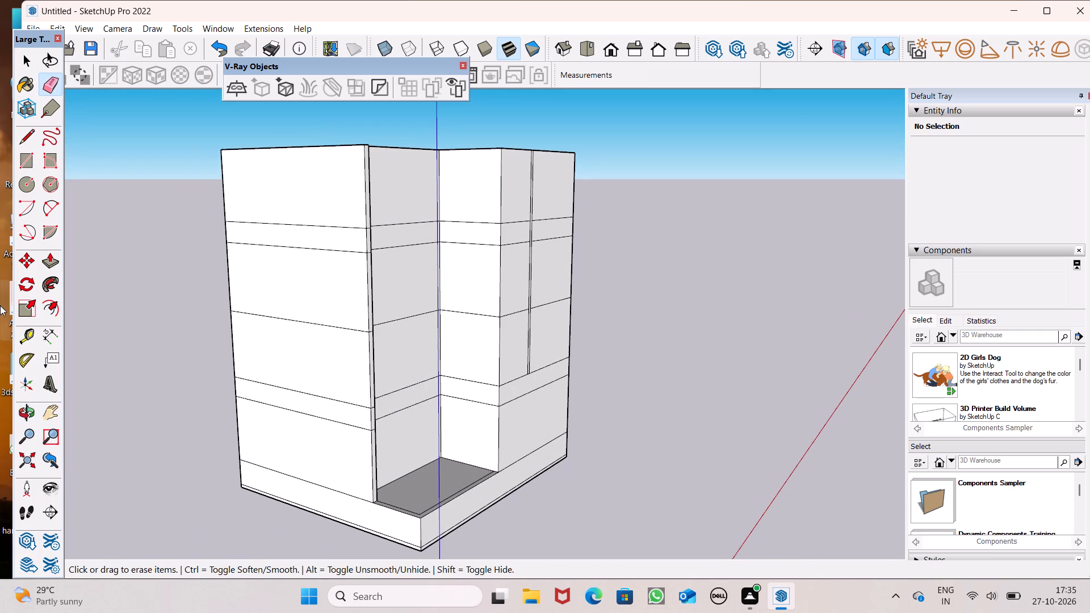
{"action": "left_click", "coordinate": [21, 136]}
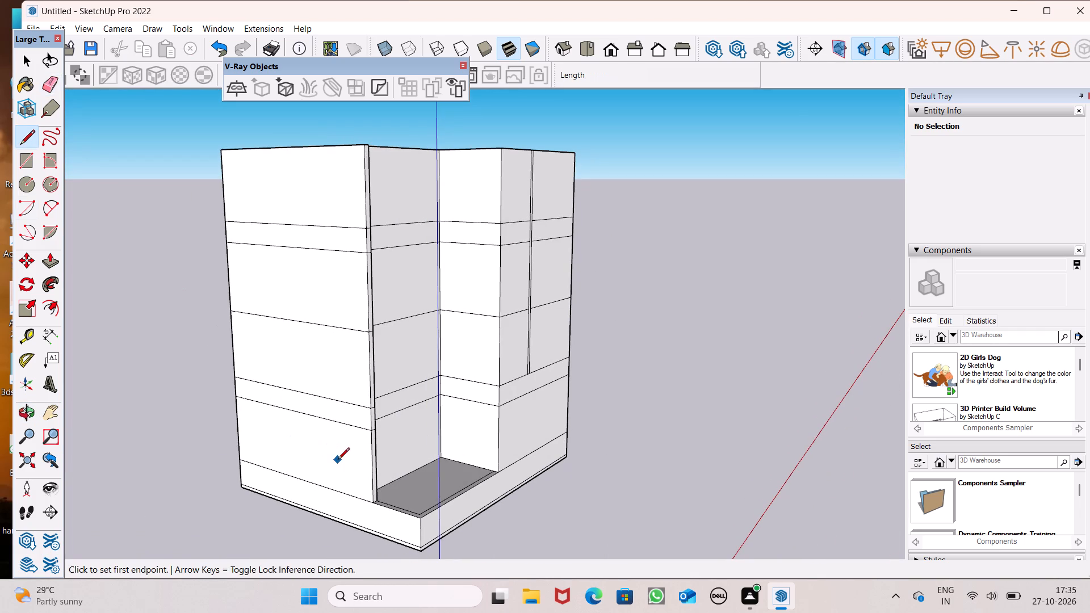
{"action": "middle_click_drag", "start_coordinate": [399, 476], "coordinate": [408, 475]}
{"action": "middle_click", "coordinate": [442, 471]}
{"action": "scroll", "coordinate": [460, 453], "scroll_direction": "up", "scroll_amount": 7}
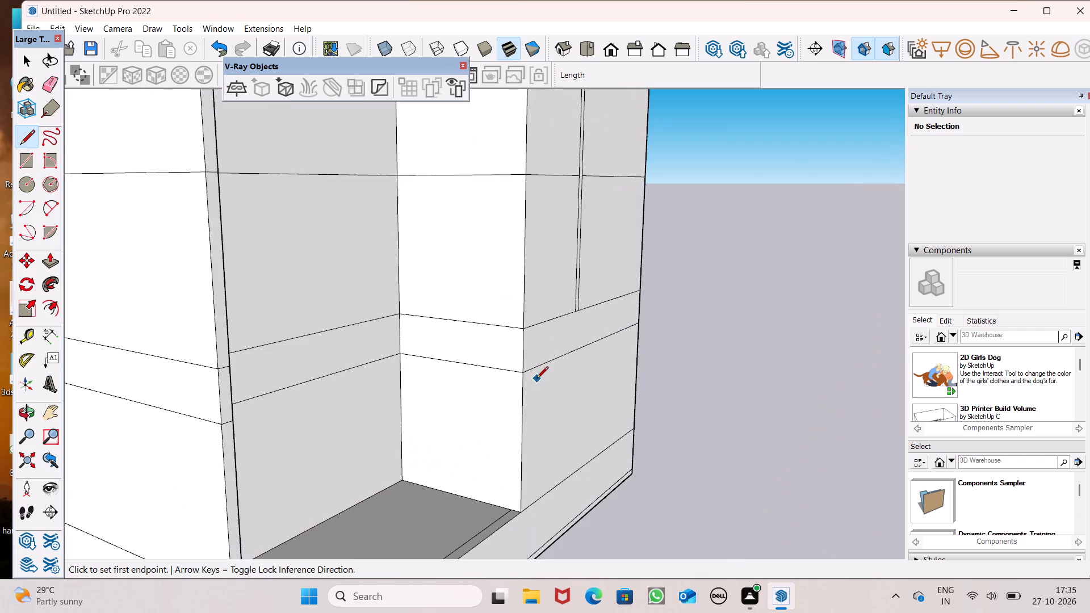
{"action": "middle_click_drag", "start_coordinate": [517, 391], "coordinate": [577, 392]}
{"action": "scroll", "coordinate": [577, 392], "scroll_direction": "up", "scroll_amount": 3}
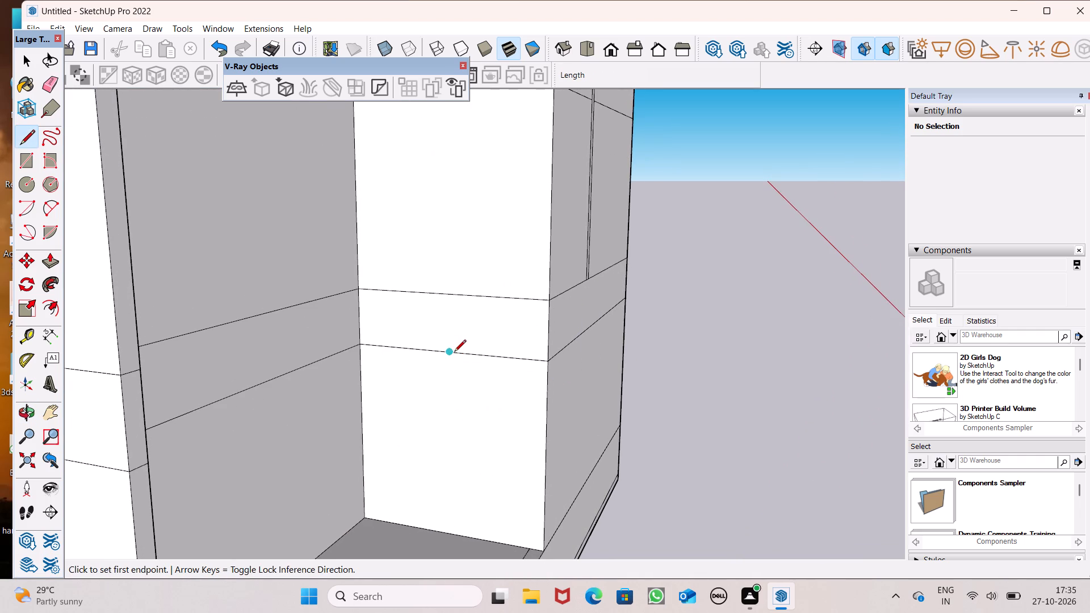
{"action": "left_click", "coordinate": [451, 352]}
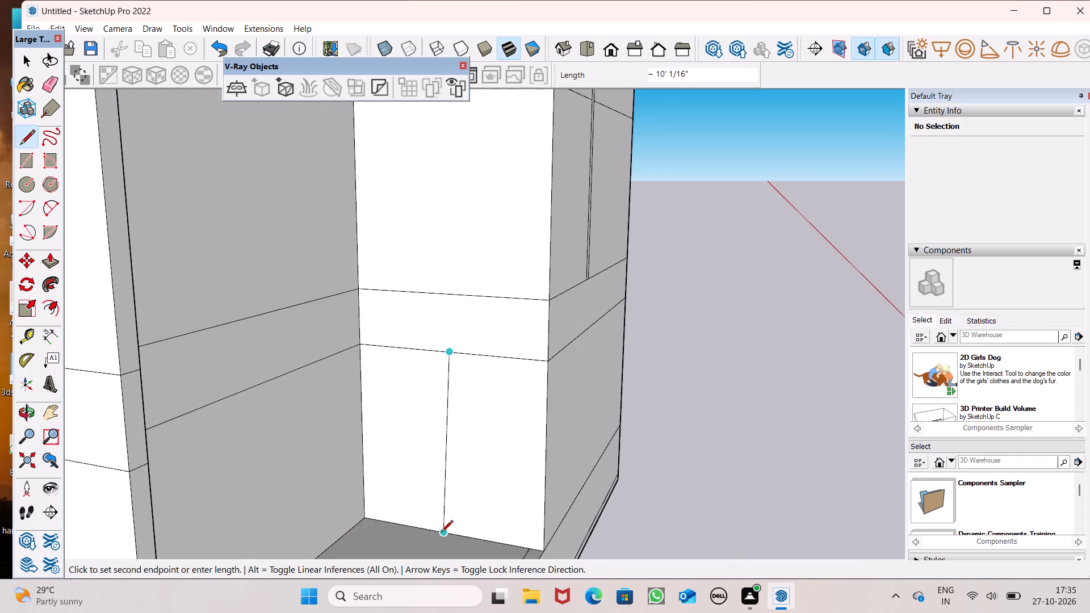
{"action": "left_click", "coordinate": [447, 531]}
Examine the open corner's side wall and the lower part of the front wall around the ground floor.
{"action": "scroll", "coordinate": [430, 430], "scroll_direction": "down", "scroll_amount": 5}
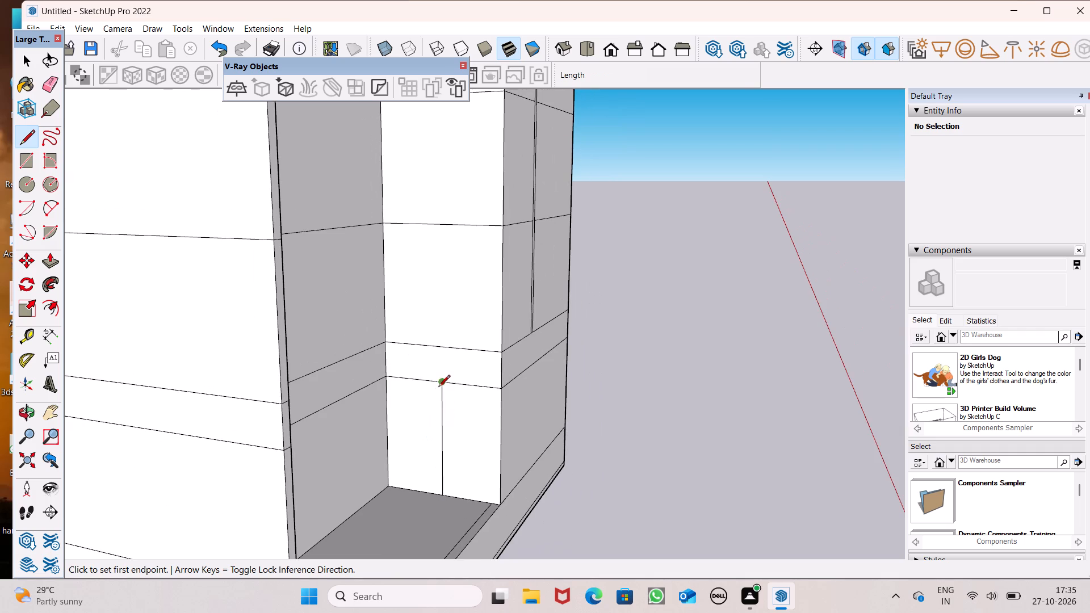
{"action": "scroll", "coordinate": [441, 406], "scroll_direction": "down", "scroll_amount": 2}
{"action": "scroll", "coordinate": [636, 485], "scroll_direction": "down", "scroll_amount": 1}
{"action": "middle_click_drag", "start_coordinate": [660, 518], "coordinate": [593, 559]}
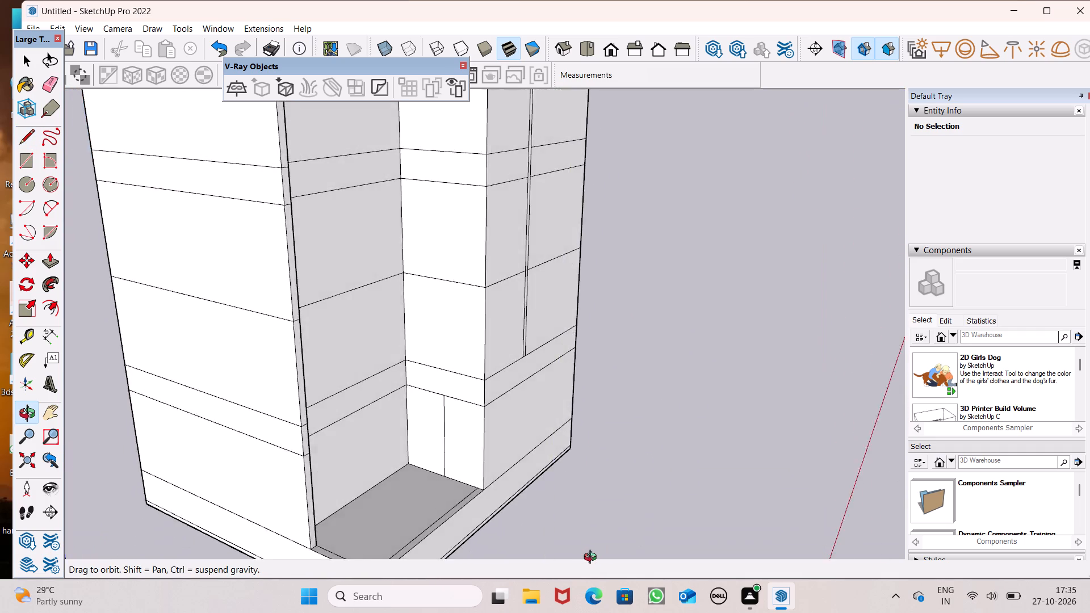
{"action": "middle_click_drag", "start_coordinate": [593, 559], "coordinate": [454, 579]}
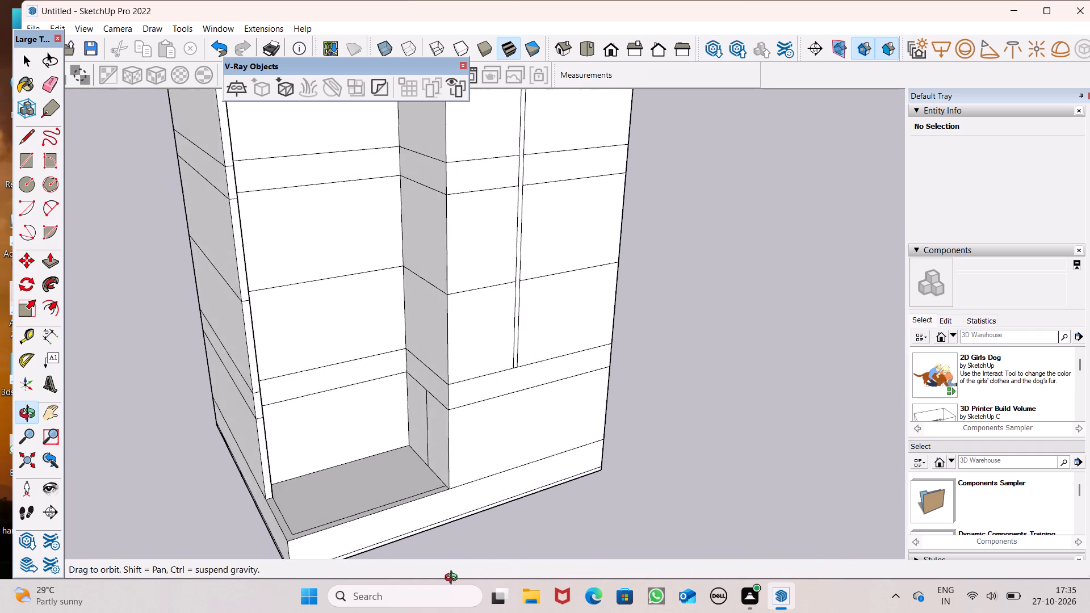
{"action": "middle_click_drag", "start_coordinate": [454, 579], "coordinate": [320, 555]}
{"action": "scroll", "coordinate": [362, 498], "scroll_direction": "down", "scroll_amount": 2}
{"action": "scroll", "coordinate": [392, 535], "scroll_direction": "up", "scroll_amount": 1}
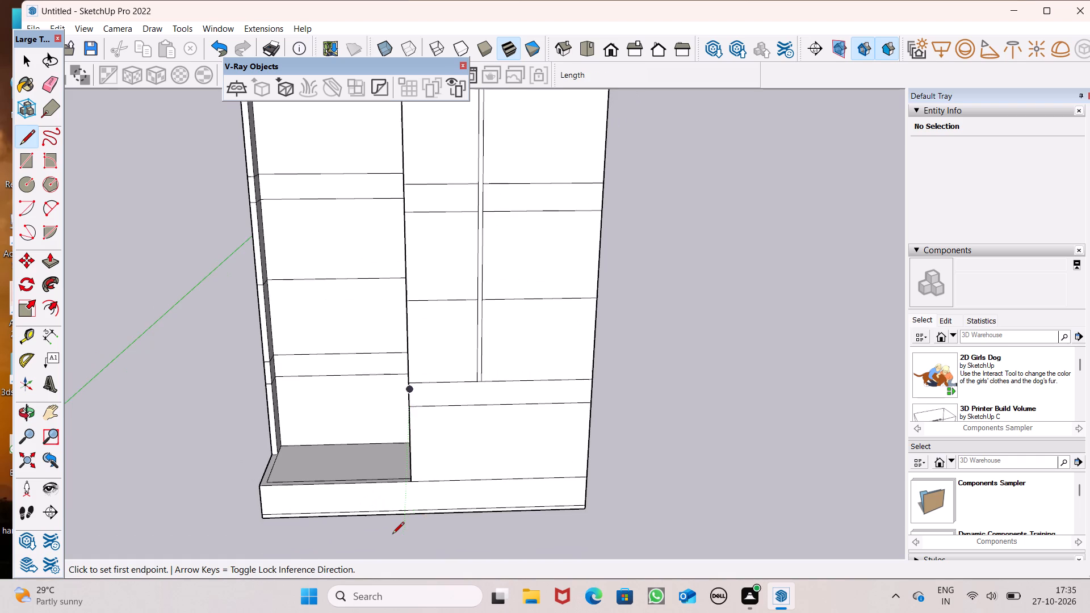
{"action": "scroll", "coordinate": [392, 535], "scroll_direction": "up", "scroll_amount": 5}
{"action": "scroll", "coordinate": [422, 436], "scroll_direction": "down", "scroll_amount": 4}
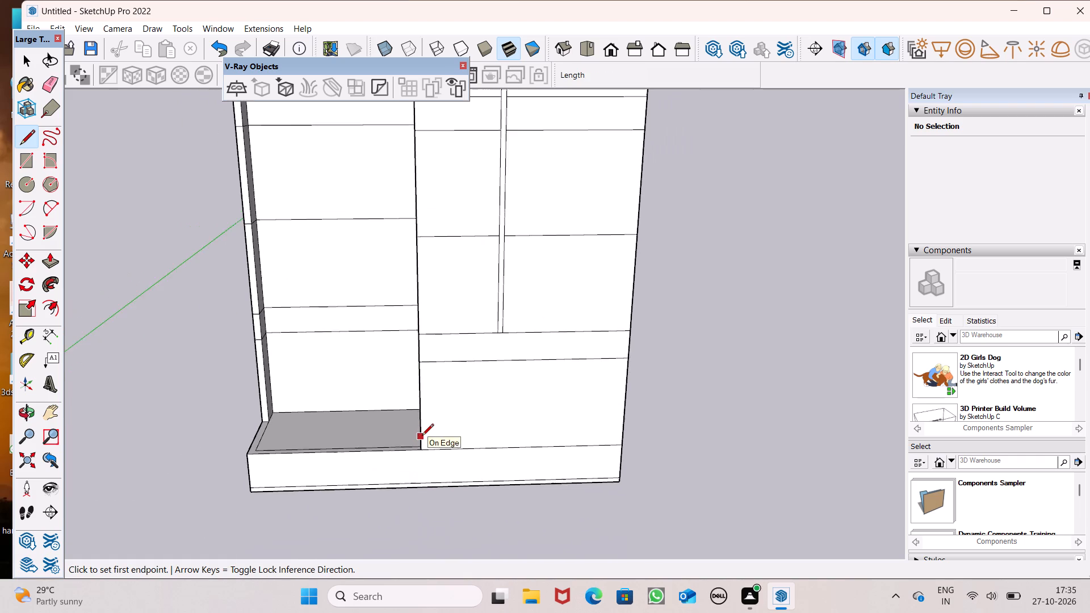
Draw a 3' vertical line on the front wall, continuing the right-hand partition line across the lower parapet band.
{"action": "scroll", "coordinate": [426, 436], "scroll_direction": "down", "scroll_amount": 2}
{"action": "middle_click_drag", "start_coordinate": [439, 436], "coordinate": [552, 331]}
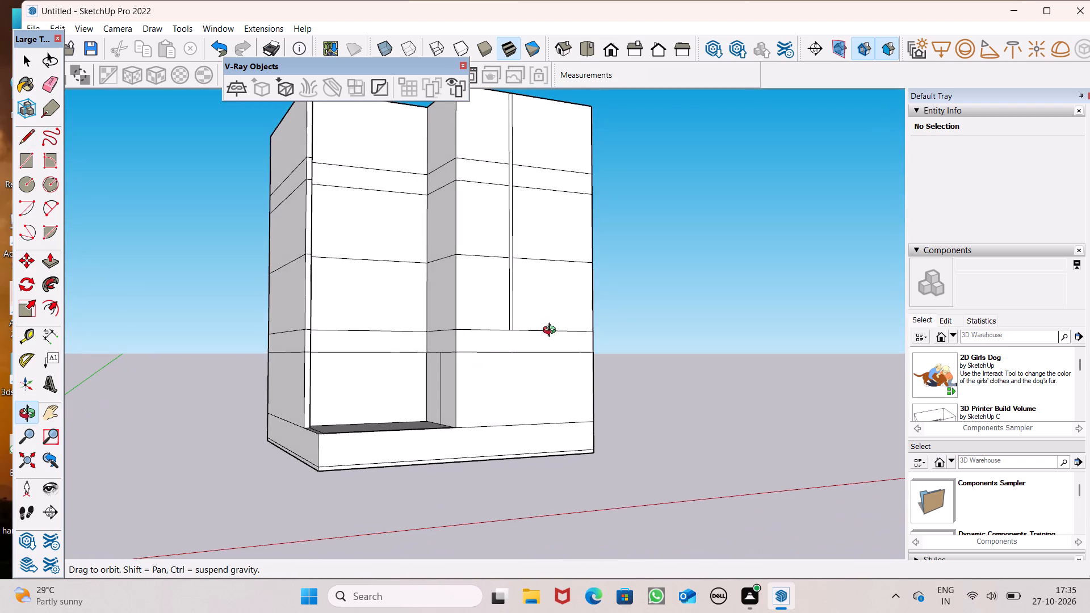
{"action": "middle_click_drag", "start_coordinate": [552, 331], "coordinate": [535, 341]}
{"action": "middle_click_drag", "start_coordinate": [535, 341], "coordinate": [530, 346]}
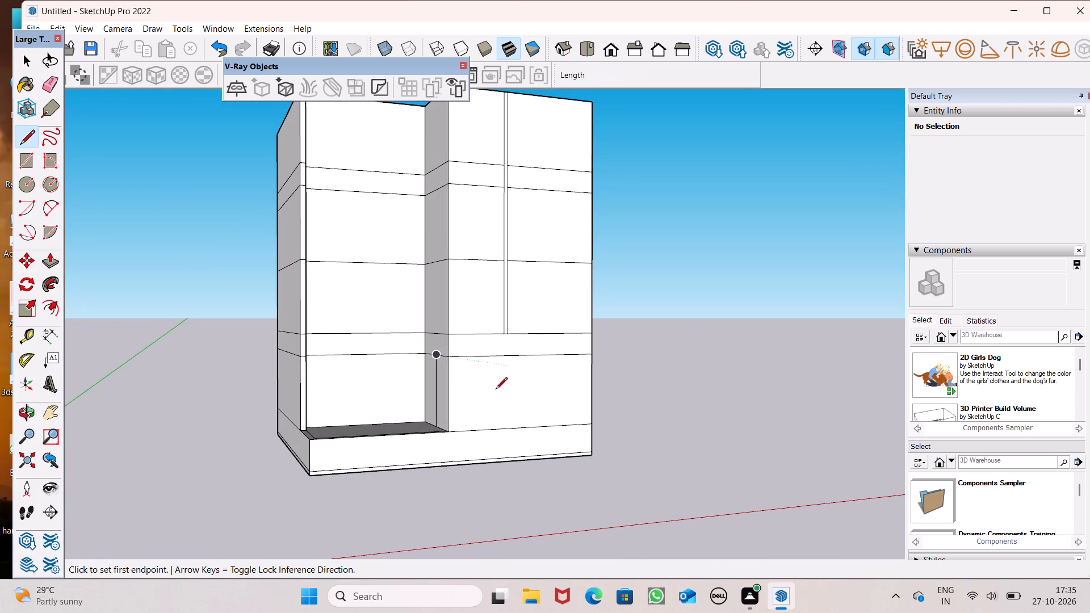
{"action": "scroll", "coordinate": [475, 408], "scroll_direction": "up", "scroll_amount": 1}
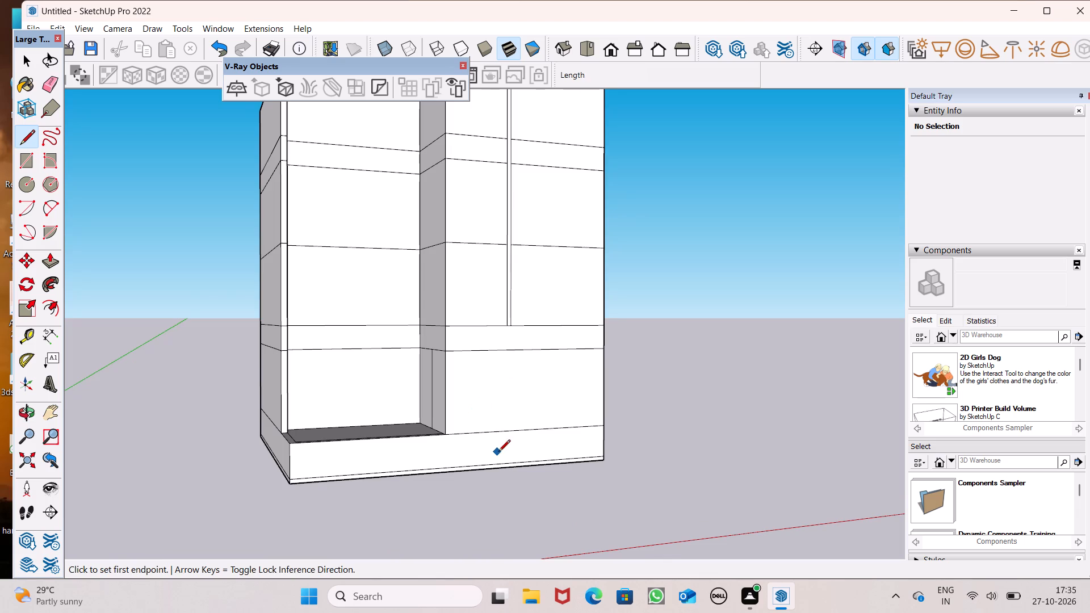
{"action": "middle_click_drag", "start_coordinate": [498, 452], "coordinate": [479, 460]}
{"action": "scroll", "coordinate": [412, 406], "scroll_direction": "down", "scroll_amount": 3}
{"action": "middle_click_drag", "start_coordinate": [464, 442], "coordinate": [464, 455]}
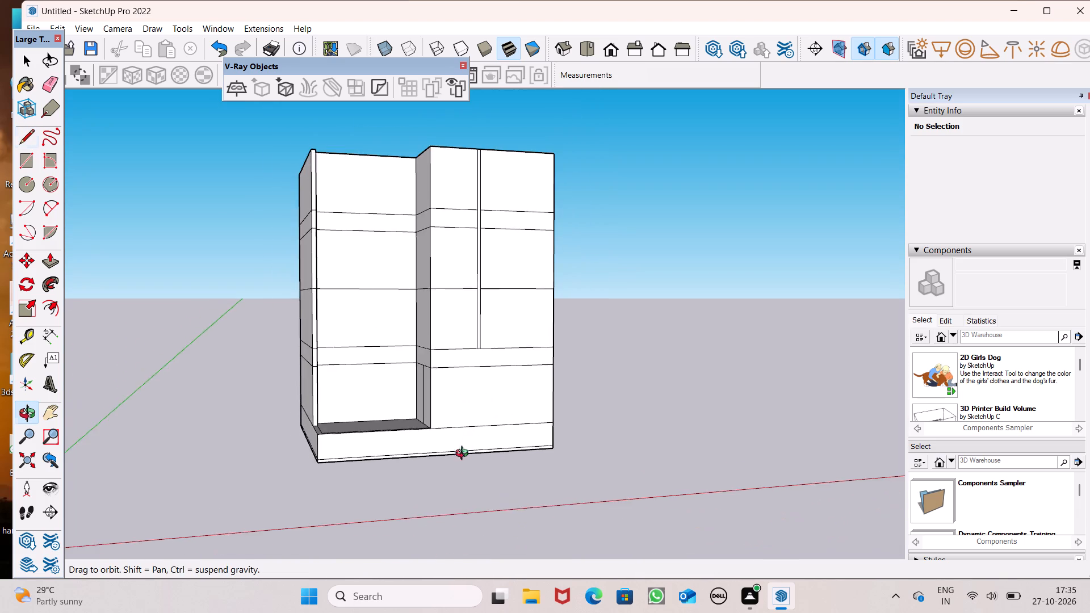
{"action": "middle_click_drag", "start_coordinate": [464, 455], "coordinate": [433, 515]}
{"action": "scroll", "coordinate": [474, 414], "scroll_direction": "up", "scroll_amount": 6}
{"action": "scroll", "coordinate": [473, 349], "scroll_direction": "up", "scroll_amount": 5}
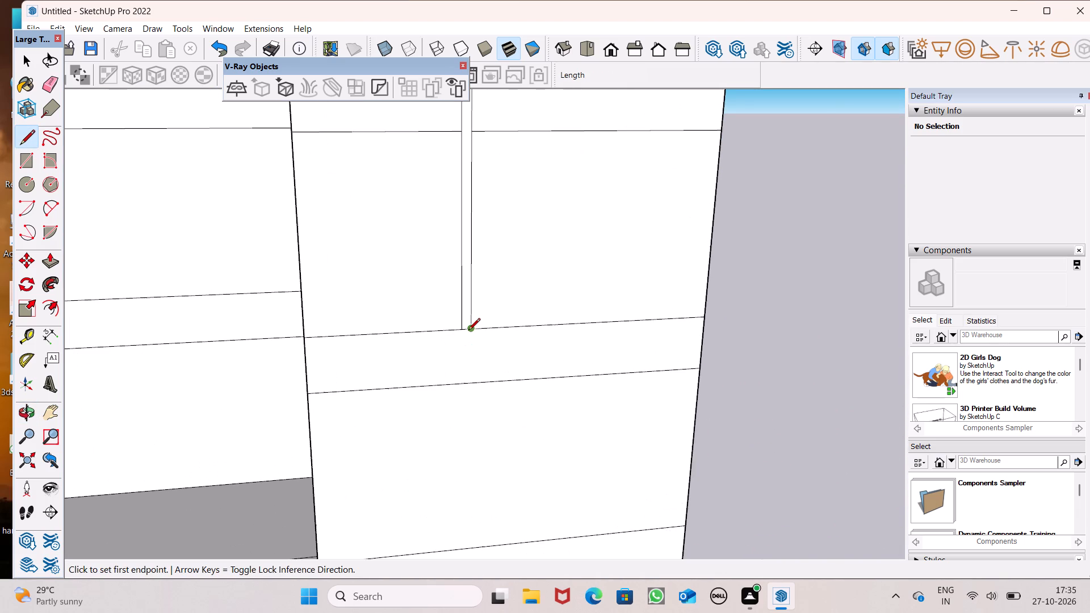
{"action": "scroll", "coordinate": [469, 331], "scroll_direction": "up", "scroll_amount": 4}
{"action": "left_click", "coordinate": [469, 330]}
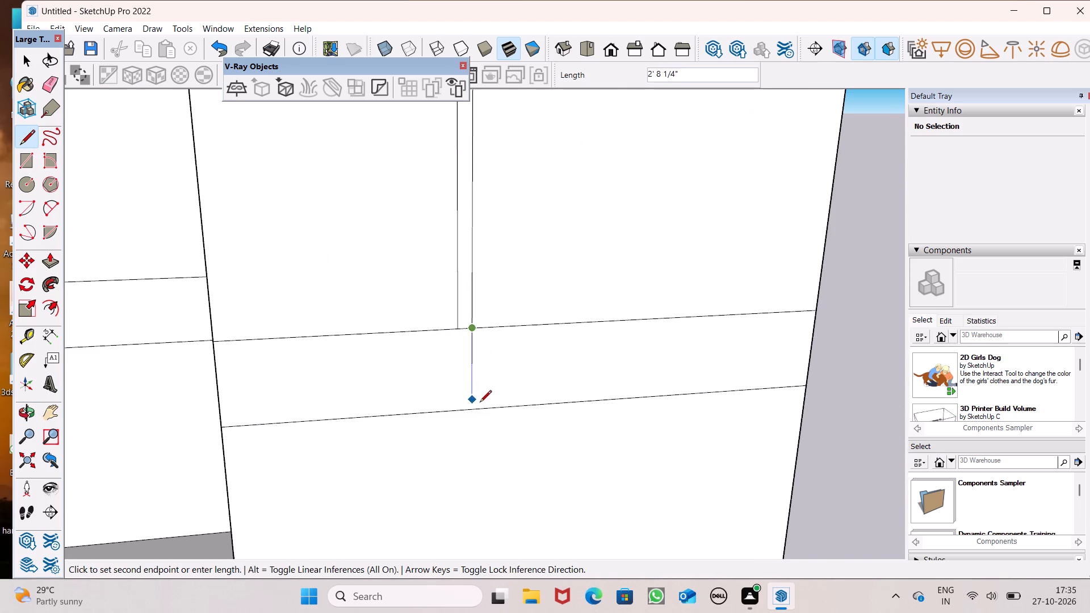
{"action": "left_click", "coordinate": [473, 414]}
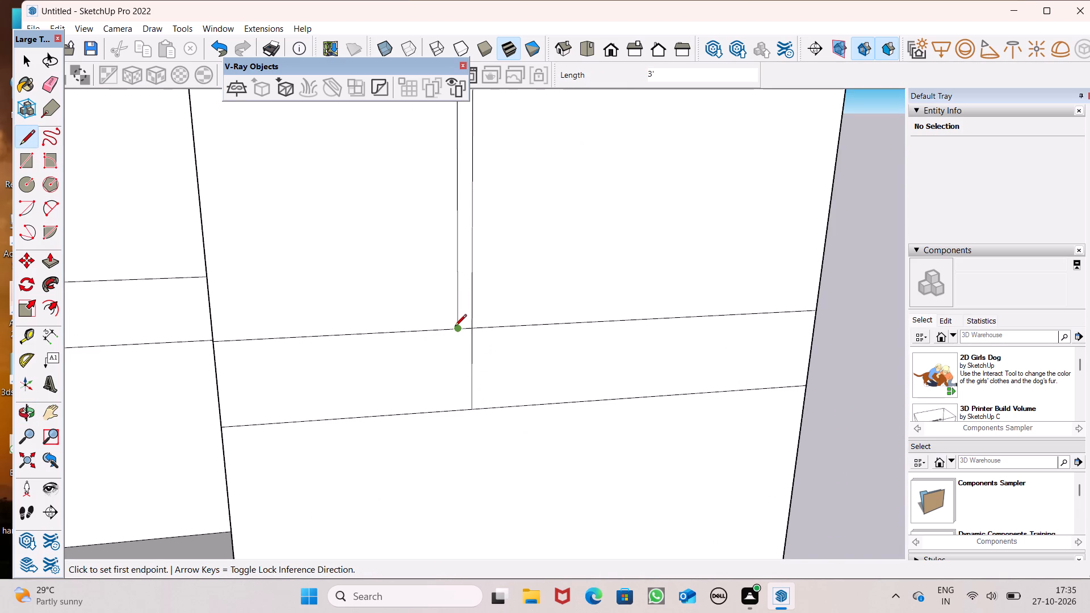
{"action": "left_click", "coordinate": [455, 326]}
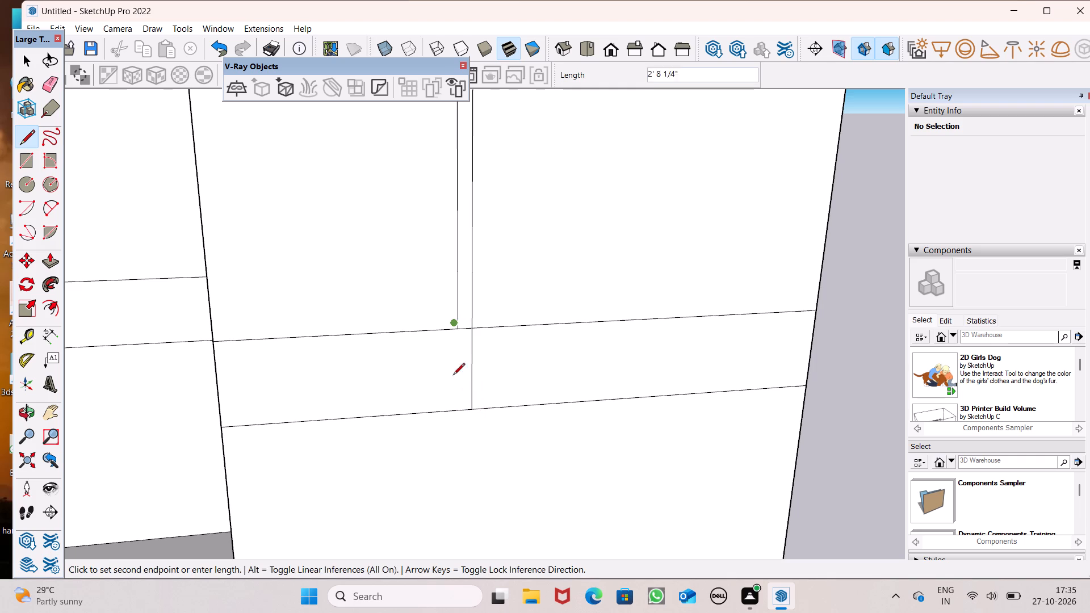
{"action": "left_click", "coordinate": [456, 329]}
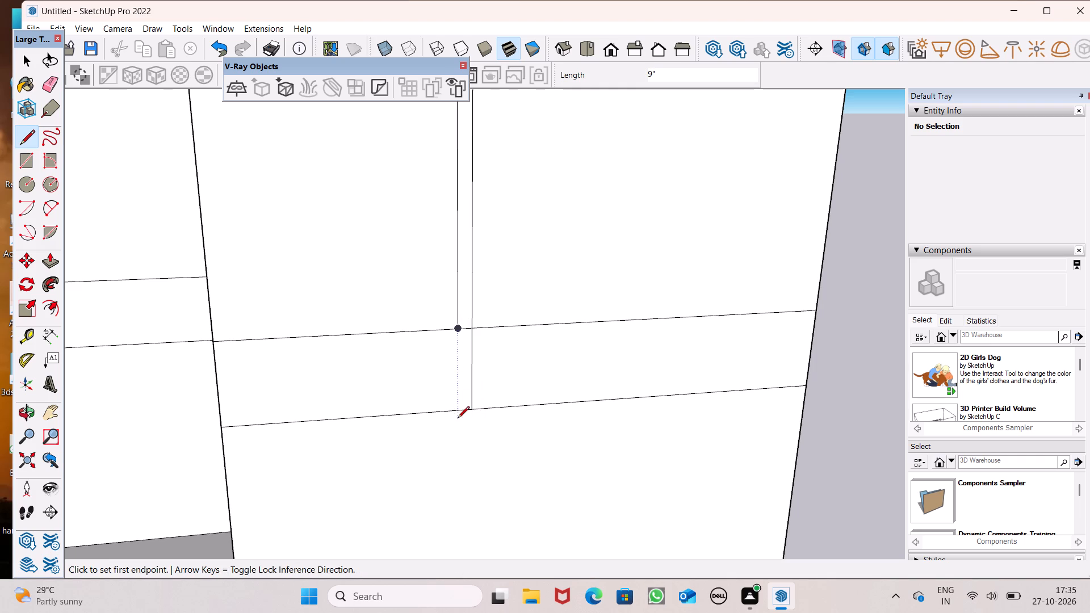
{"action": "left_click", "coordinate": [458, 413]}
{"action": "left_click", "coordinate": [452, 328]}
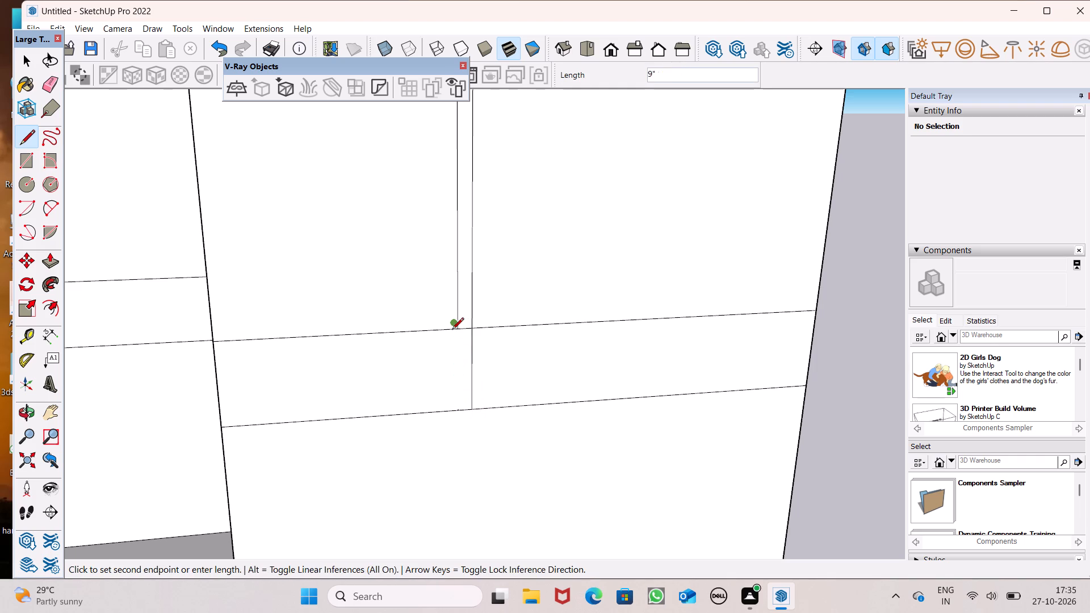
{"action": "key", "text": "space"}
Draw a 3' vertical line on the front wall, continuing the left-hand partition line down to the lower parapet seam.
{"action": "left_click", "coordinate": [16, 138]}
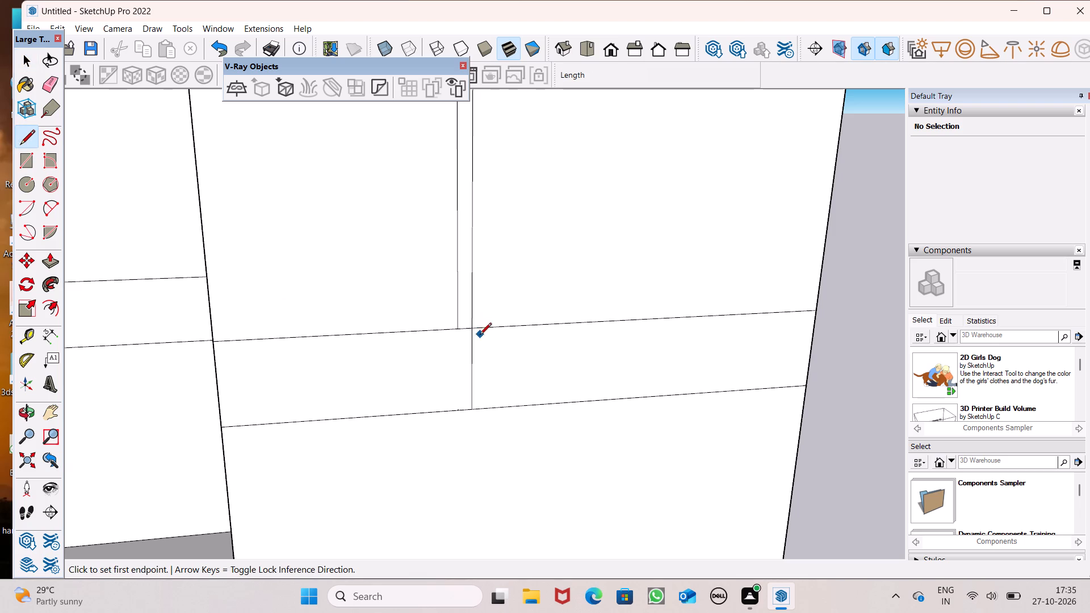
{"action": "left_click", "coordinate": [458, 331]}
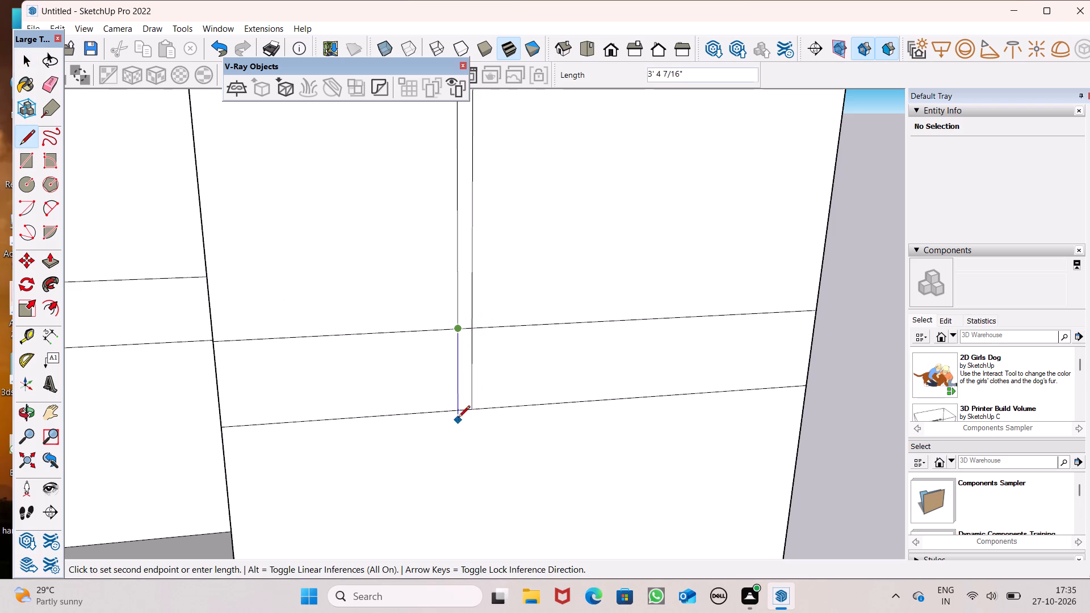
{"action": "left_click", "coordinate": [459, 412]}
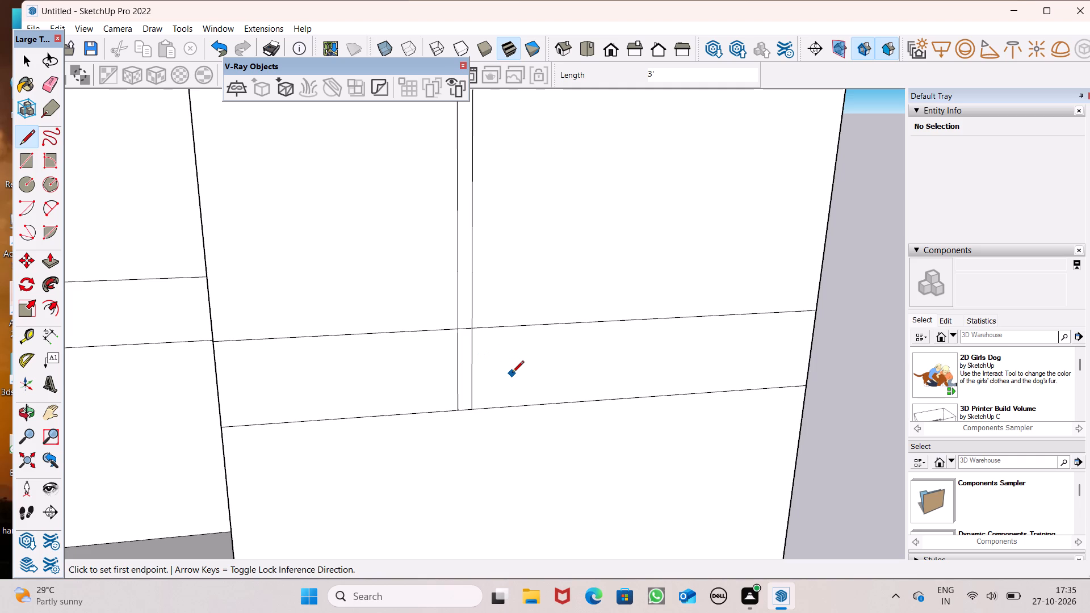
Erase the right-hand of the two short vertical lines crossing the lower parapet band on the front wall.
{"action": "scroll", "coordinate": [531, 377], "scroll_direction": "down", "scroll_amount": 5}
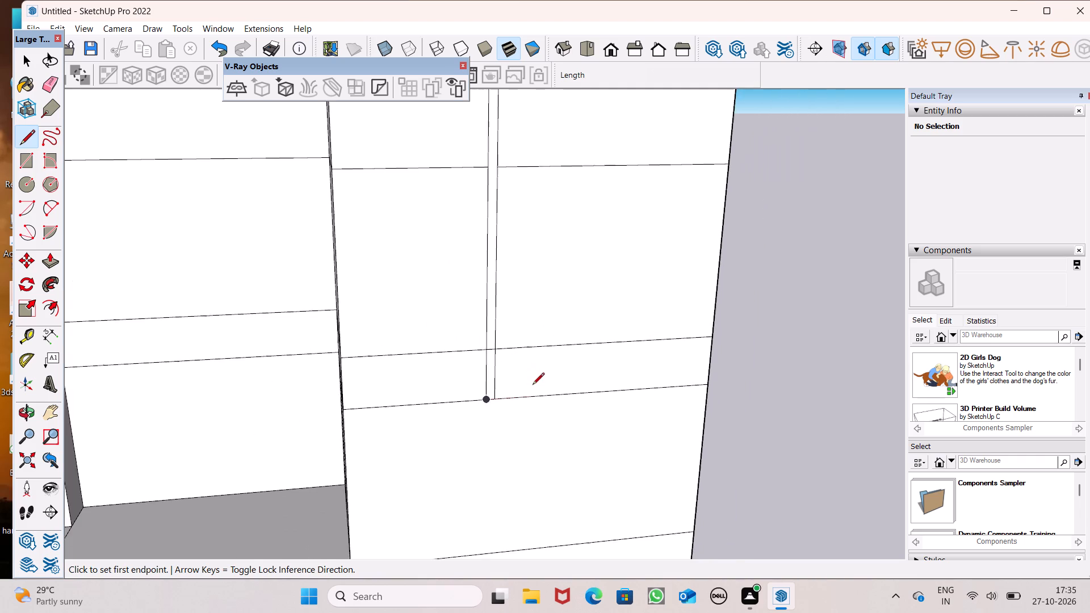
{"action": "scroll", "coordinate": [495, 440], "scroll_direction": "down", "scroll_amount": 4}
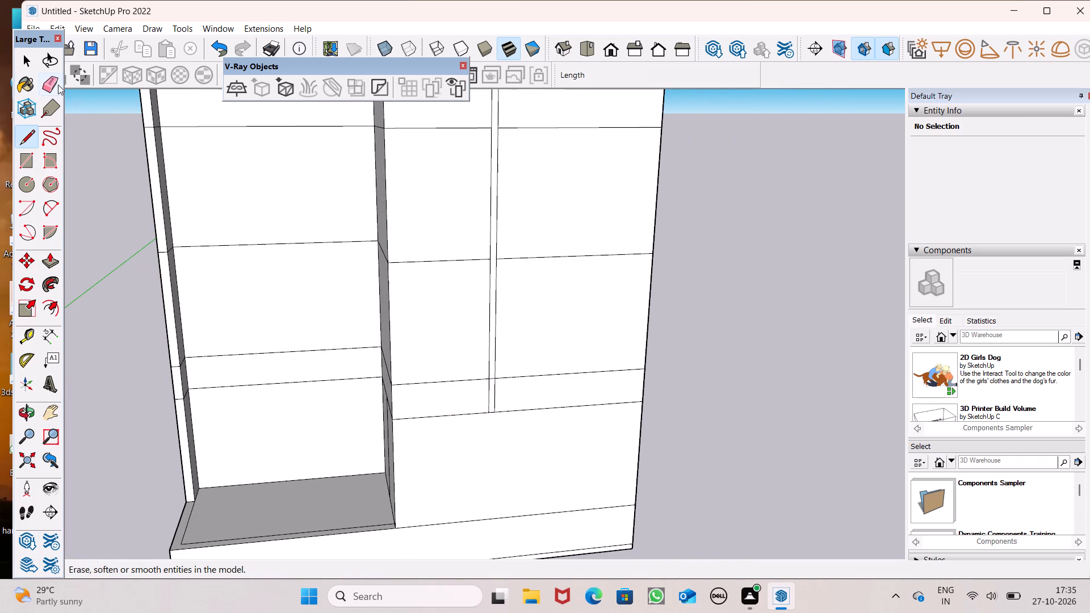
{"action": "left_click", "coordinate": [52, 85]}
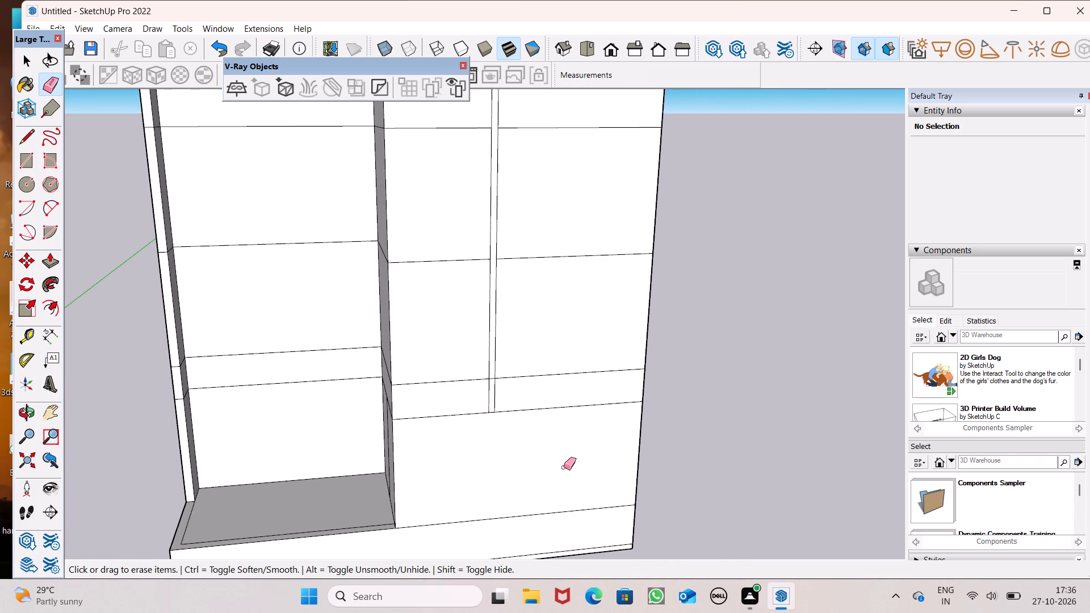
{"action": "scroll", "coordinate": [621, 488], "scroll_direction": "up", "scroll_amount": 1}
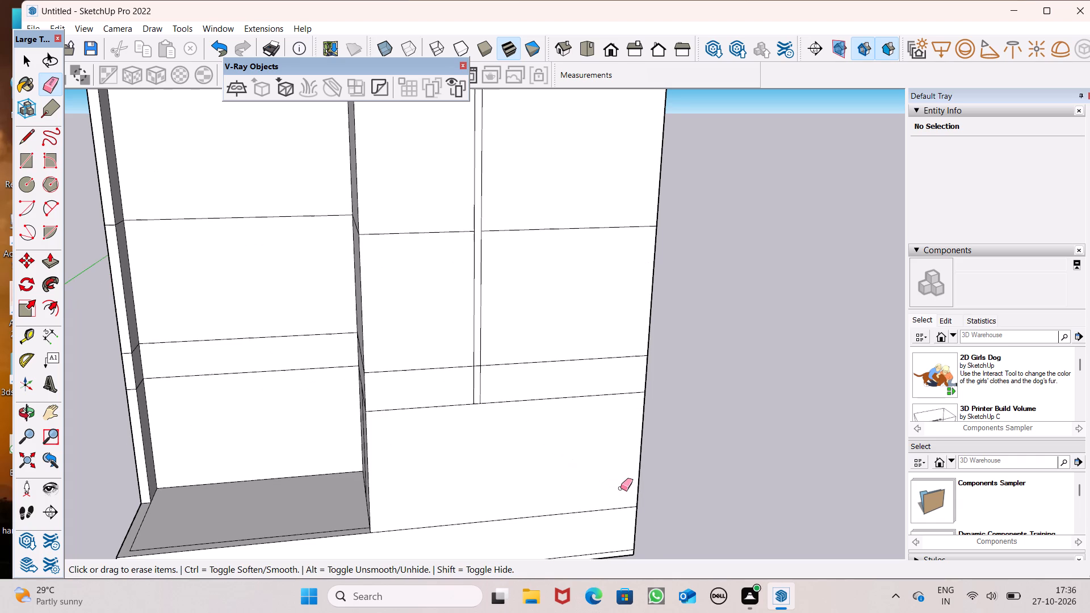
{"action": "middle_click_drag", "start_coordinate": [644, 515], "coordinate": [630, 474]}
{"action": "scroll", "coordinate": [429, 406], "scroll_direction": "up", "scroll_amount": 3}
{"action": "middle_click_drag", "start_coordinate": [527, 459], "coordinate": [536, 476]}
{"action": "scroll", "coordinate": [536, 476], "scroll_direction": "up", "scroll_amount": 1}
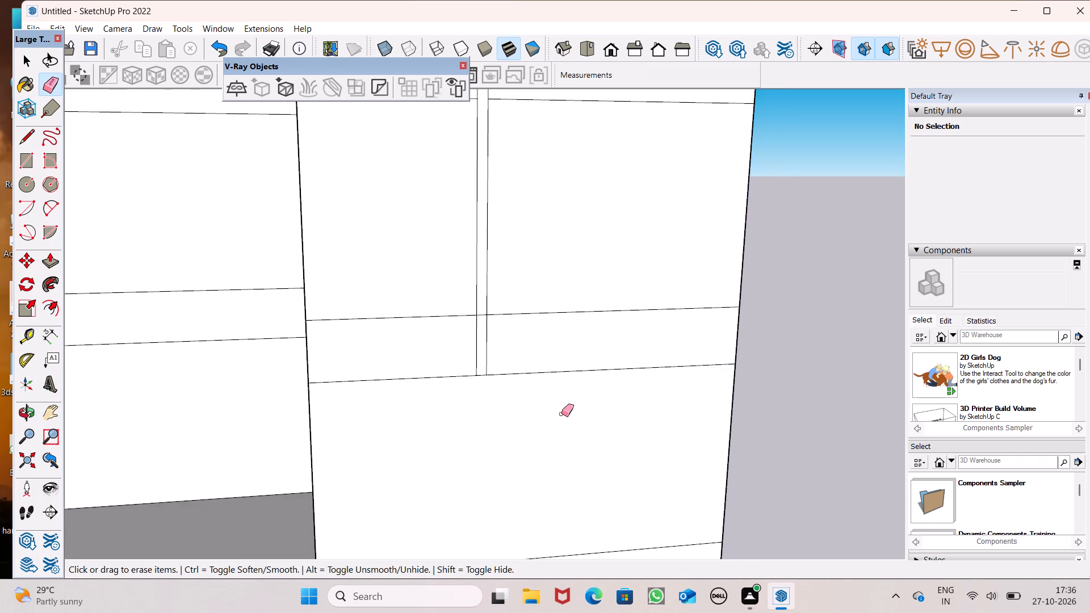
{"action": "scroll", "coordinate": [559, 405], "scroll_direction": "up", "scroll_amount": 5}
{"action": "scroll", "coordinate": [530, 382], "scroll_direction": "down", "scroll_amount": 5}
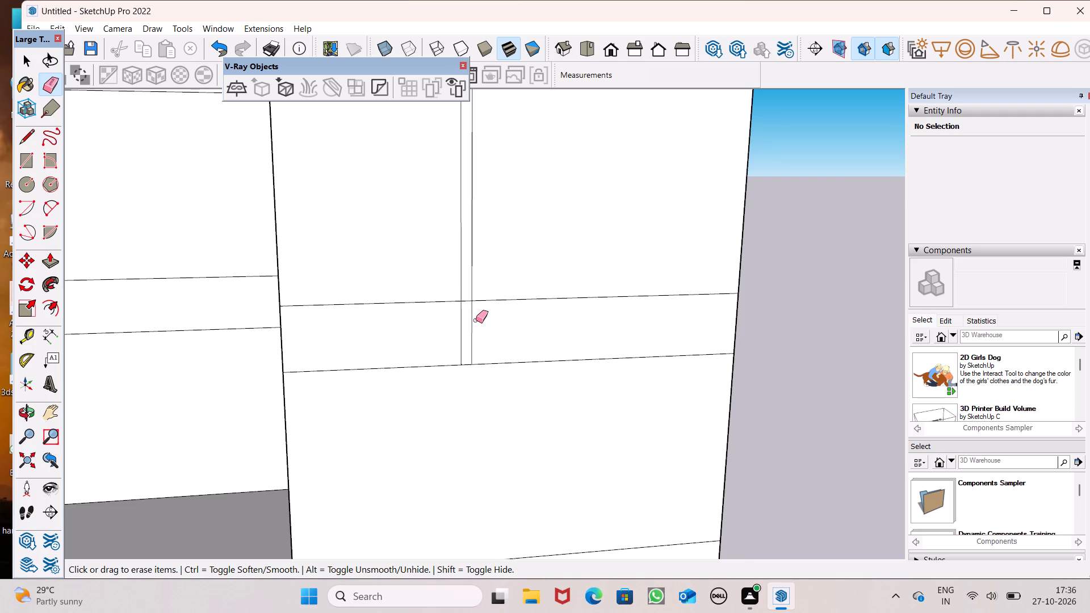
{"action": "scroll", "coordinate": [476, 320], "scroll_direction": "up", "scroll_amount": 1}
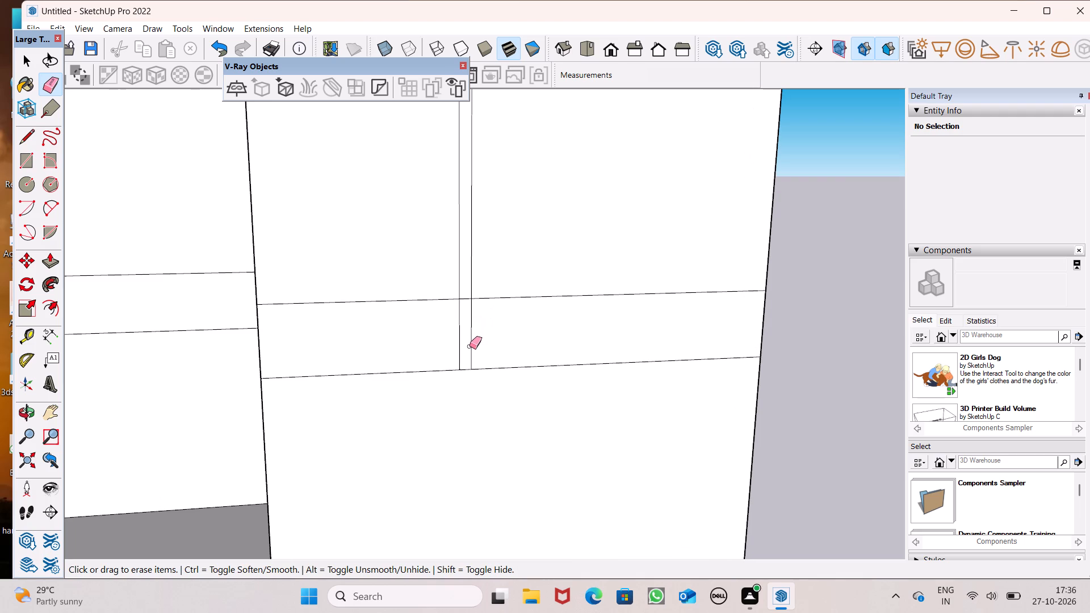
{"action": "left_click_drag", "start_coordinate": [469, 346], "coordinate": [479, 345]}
Draw a 9" line across the front wall's top thickness, from the right-hand room's inner front corner to the outer edge.
{"action": "scroll", "coordinate": [379, 329], "scroll_direction": "down", "scroll_amount": 10}
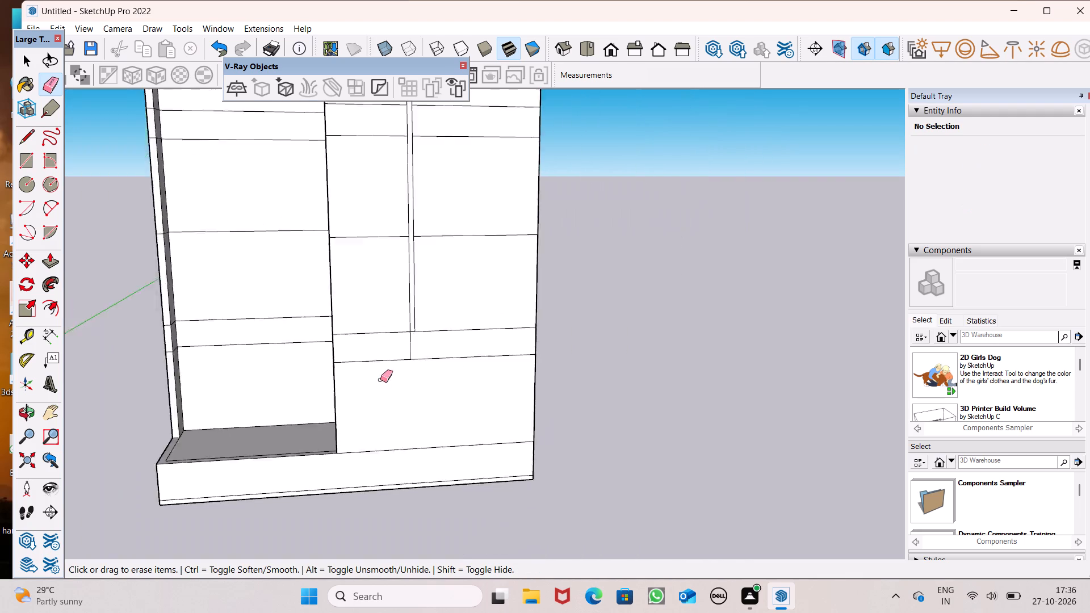
{"action": "scroll", "coordinate": [380, 380], "scroll_direction": "down", "scroll_amount": 6}
{"action": "middle_click_drag", "start_coordinate": [390, 407], "coordinate": [312, 530]}
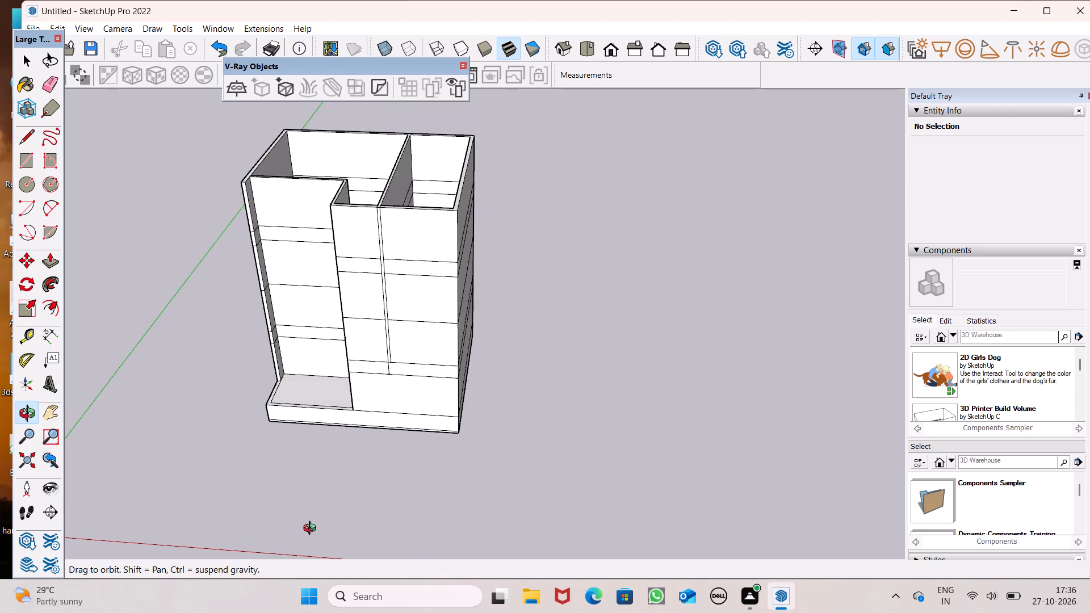
{"action": "middle_click_drag", "start_coordinate": [312, 530], "coordinate": [343, 492]}
{"action": "left_click", "coordinate": [21, 132]}
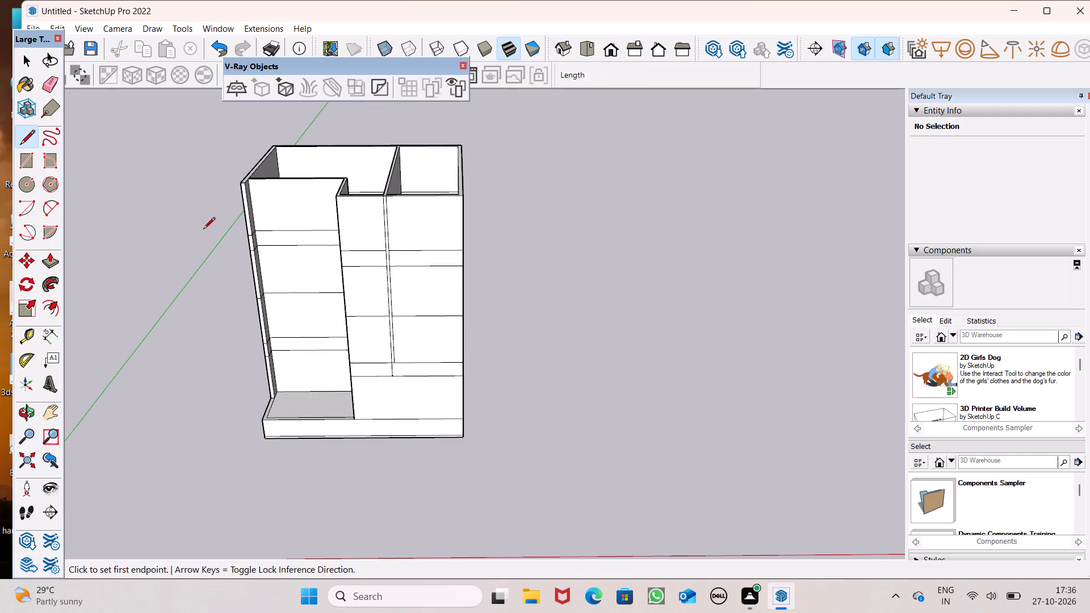
{"action": "middle_click_drag", "start_coordinate": [310, 267], "coordinate": [347, 211]}
{"action": "scroll", "coordinate": [518, 179], "scroll_direction": "up", "scroll_amount": 5}
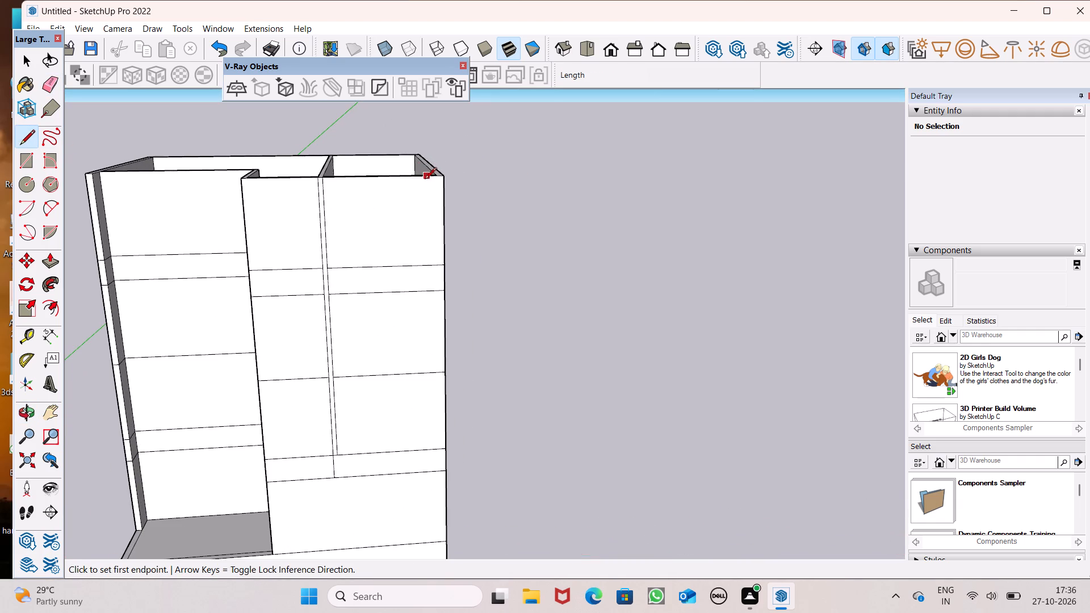
{"action": "scroll", "coordinate": [416, 178], "scroll_direction": "up", "scroll_amount": 3}
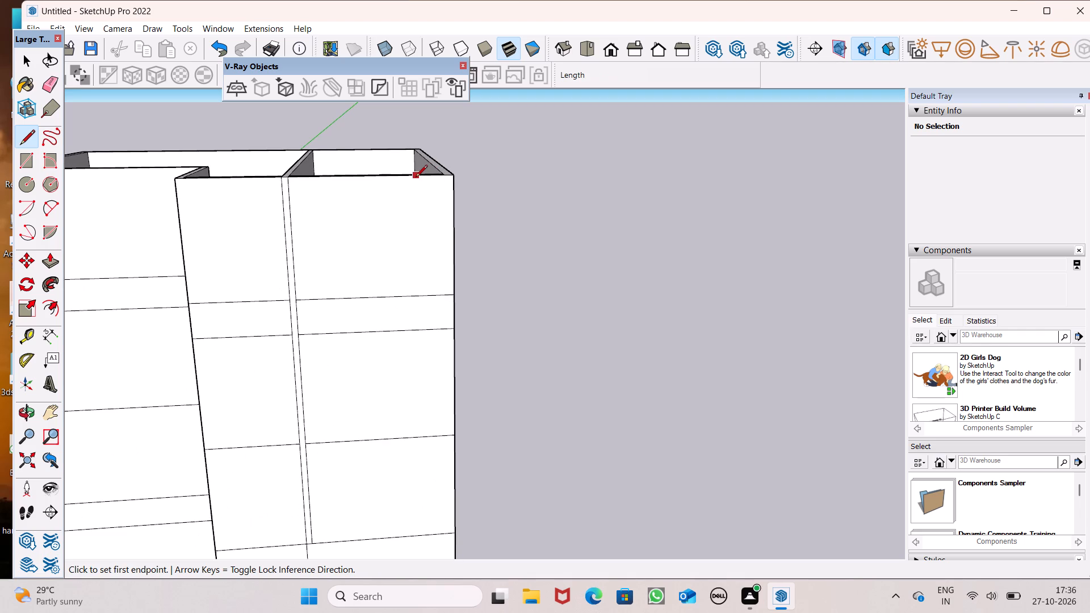
{"action": "scroll", "coordinate": [429, 167], "scroll_direction": "down", "scroll_amount": 3}
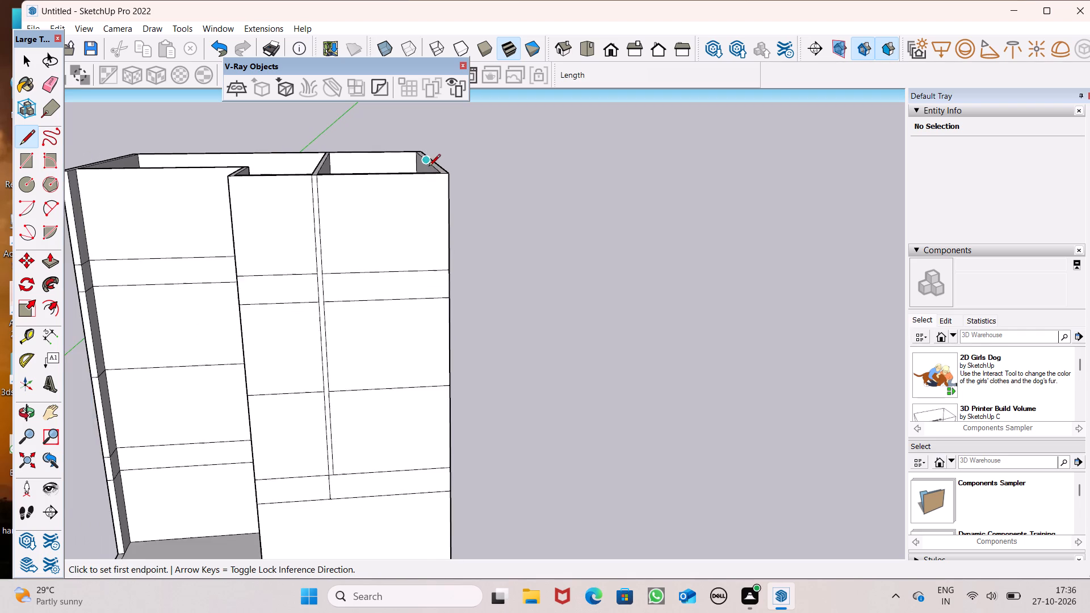
{"action": "scroll", "coordinate": [403, 169], "scroll_direction": "down", "scroll_amount": 2}
{"action": "middle_click_drag", "start_coordinate": [403, 174], "coordinate": [423, 366]}
{"action": "scroll", "coordinate": [414, 268], "scroll_direction": "up", "scroll_amount": 6}
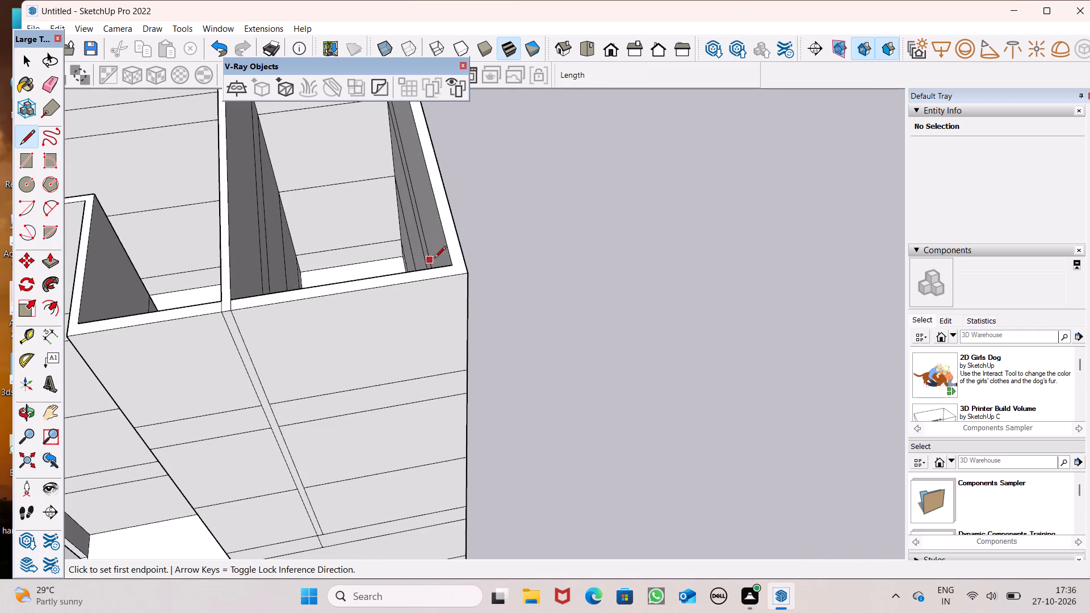
{"action": "left_click", "coordinate": [451, 264]}
{"action": "left_click", "coordinate": [452, 279]}
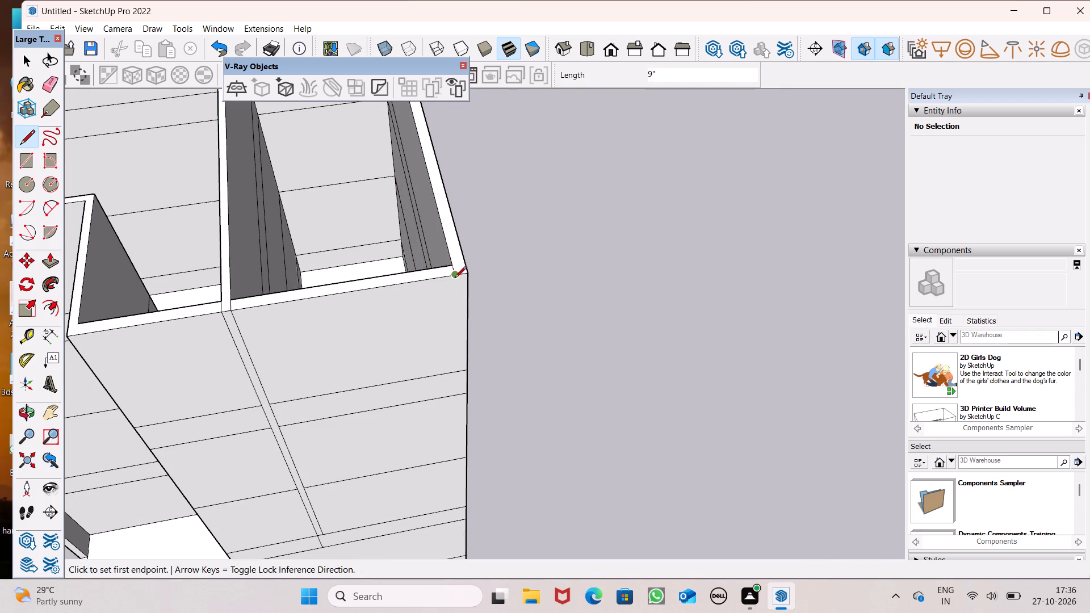
Draw a line about 33' long down the front wall's right-hand end, from the top edge to the lower parapet band's upper seam.
{"action": "left_click", "coordinate": [455, 278]}
{"action": "scroll", "coordinate": [414, 193], "scroll_direction": "down", "scroll_amount": 7}
{"action": "scroll", "coordinate": [432, 284], "scroll_direction": "down", "scroll_amount": 5}
{"action": "middle_click_drag", "start_coordinate": [391, 411], "coordinate": [395, 350]}
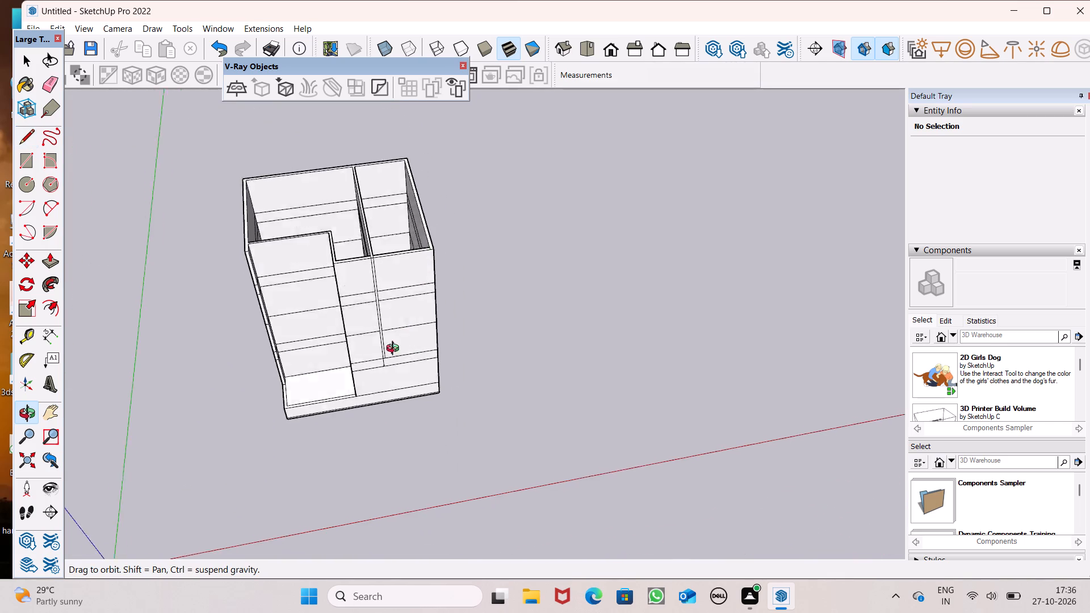
{"action": "middle_click_drag", "start_coordinate": [395, 350], "coordinate": [390, 178]}
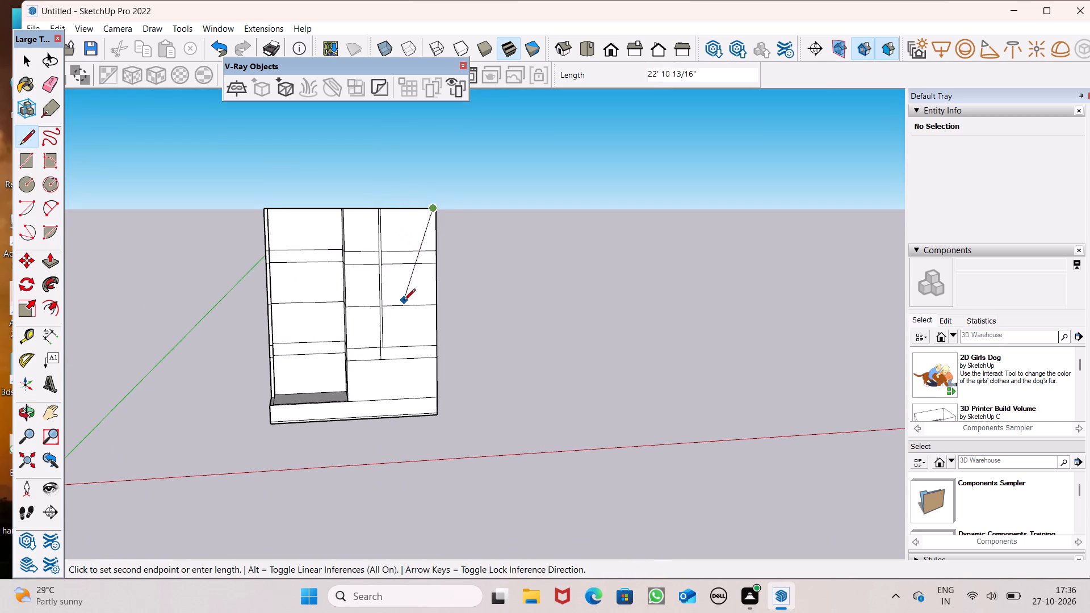
{"action": "scroll", "coordinate": [426, 348], "scroll_direction": "up", "scroll_amount": 5}
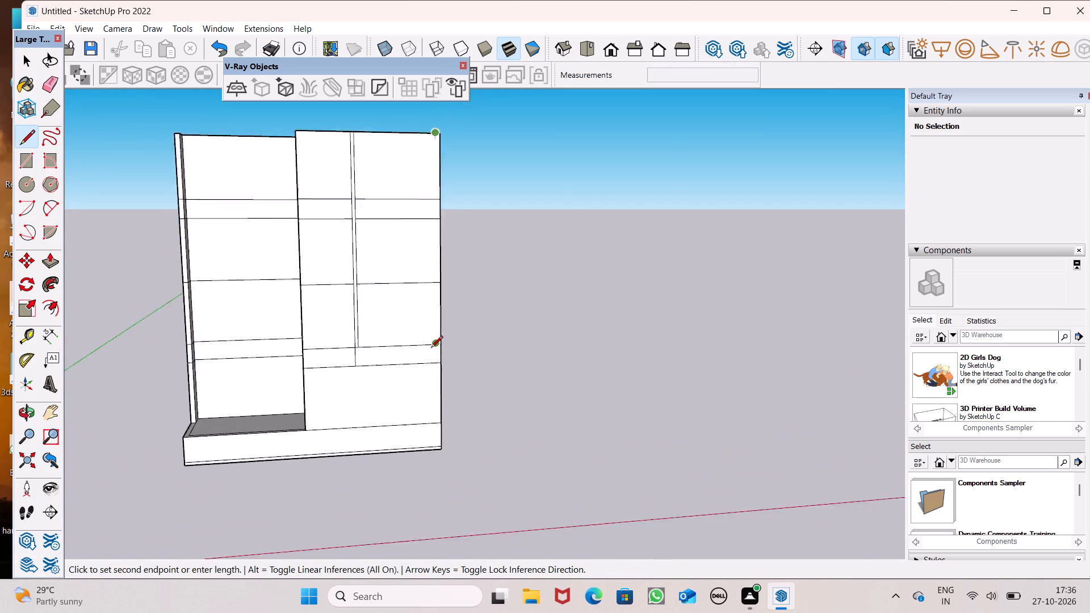
{"action": "scroll", "coordinate": [431, 349], "scroll_direction": "up", "scroll_amount": 2}
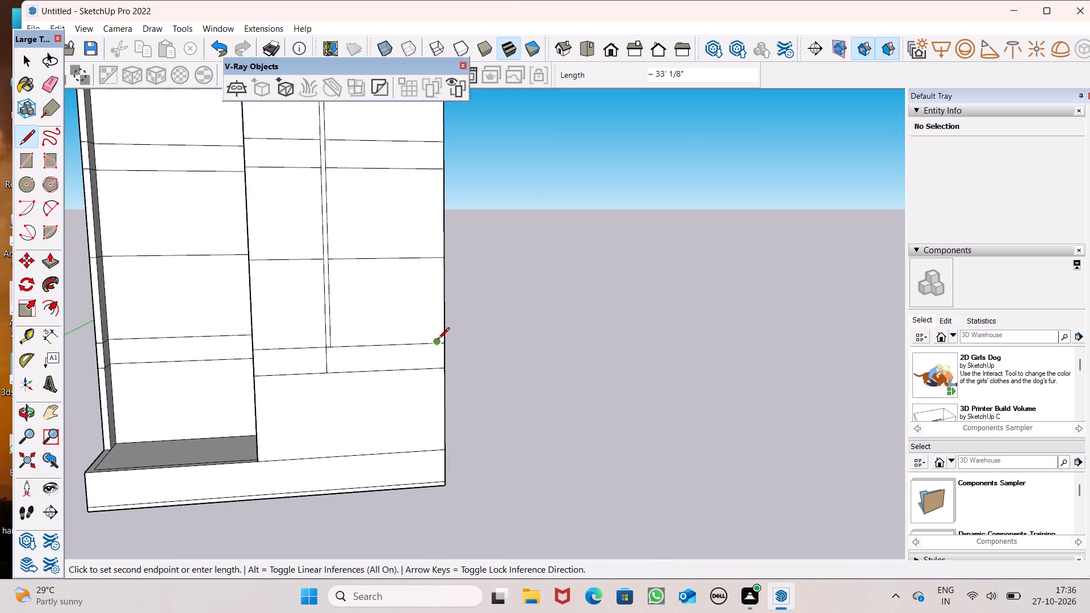
{"action": "scroll", "coordinate": [437, 343], "scroll_direction": "up", "scroll_amount": 5}
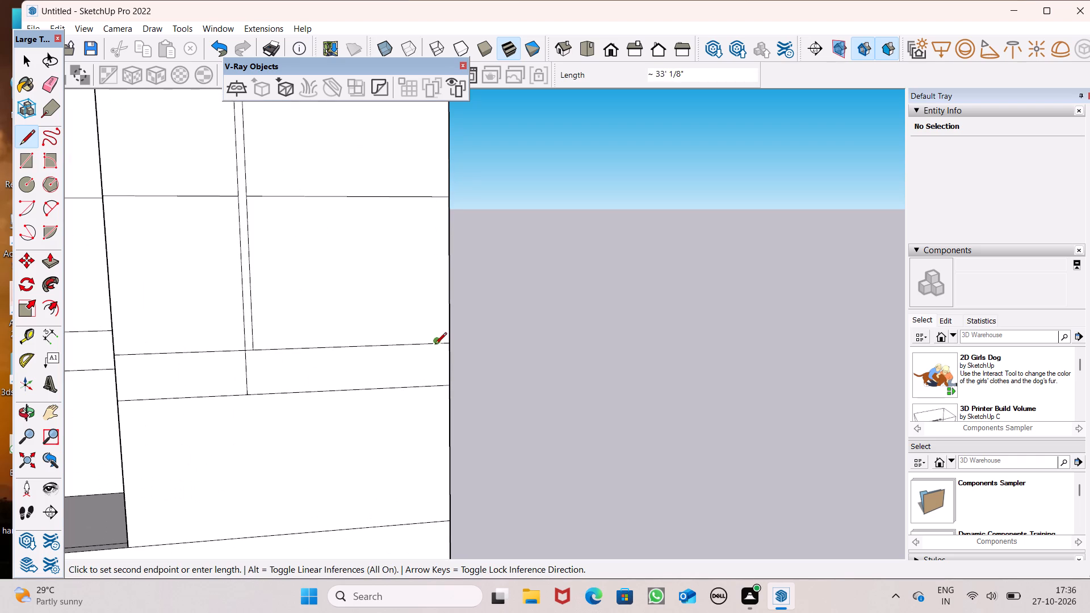
{"action": "left_click", "coordinate": [438, 341]}
{"action": "scroll", "coordinate": [437, 186], "scroll_direction": "down", "scroll_amount": 7}
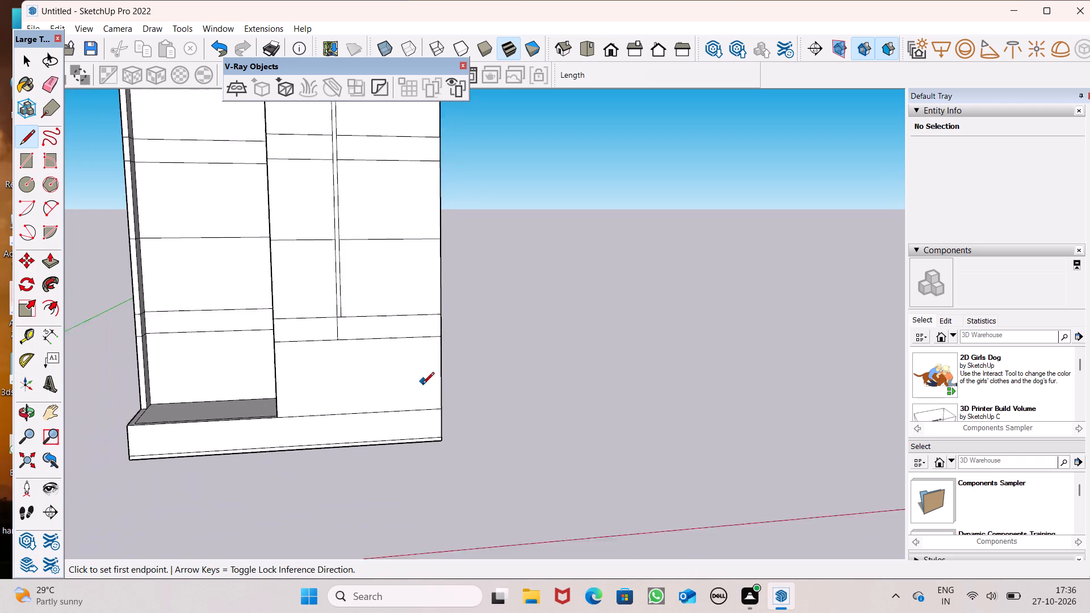
Undo the last vertical line drawn down the front wall's right-hand end.
{"action": "scroll", "coordinate": [422, 385], "scroll_direction": "down", "scroll_amount": 1}
{"action": "scroll", "coordinate": [400, 199], "scroll_direction": "down", "scroll_amount": 7}
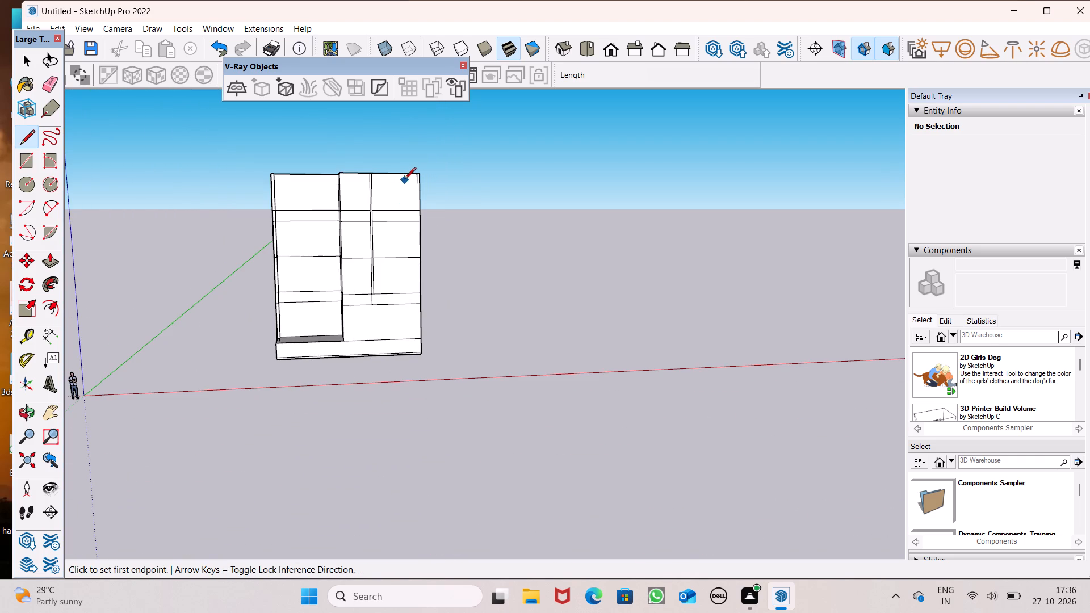
{"action": "key", "text": "ctrl+z"}
Draw a 33' vertical line down the front wall from the outer end of the 9" top-thickness line to the lower parapet band's upper seam.
{"action": "scroll", "coordinate": [388, 214], "scroll_direction": "down", "scroll_amount": 2}
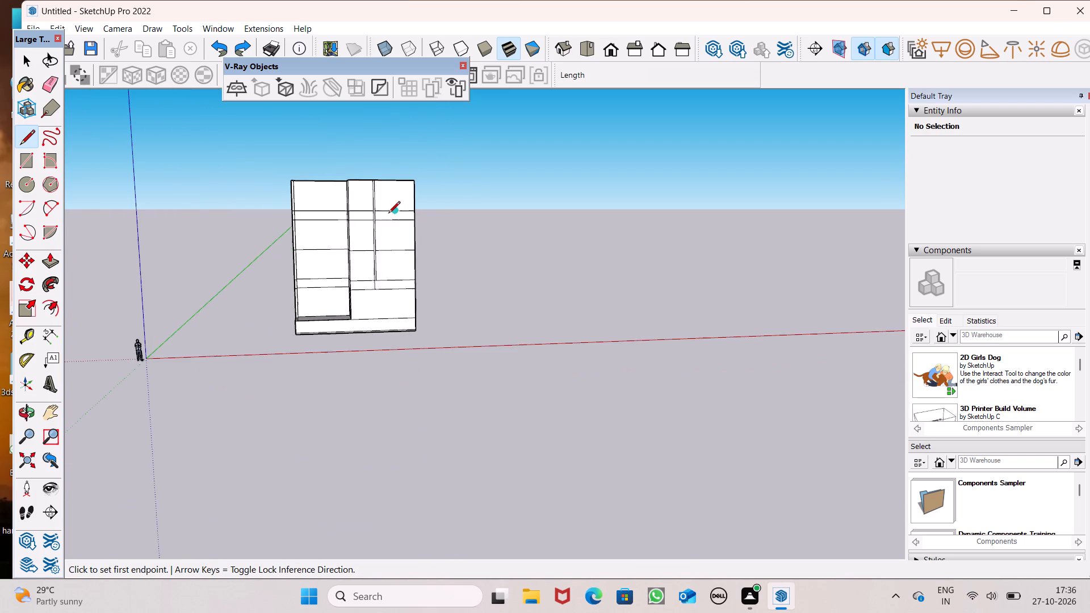
{"action": "middle_click_drag", "start_coordinate": [389, 207], "coordinate": [384, 458]}
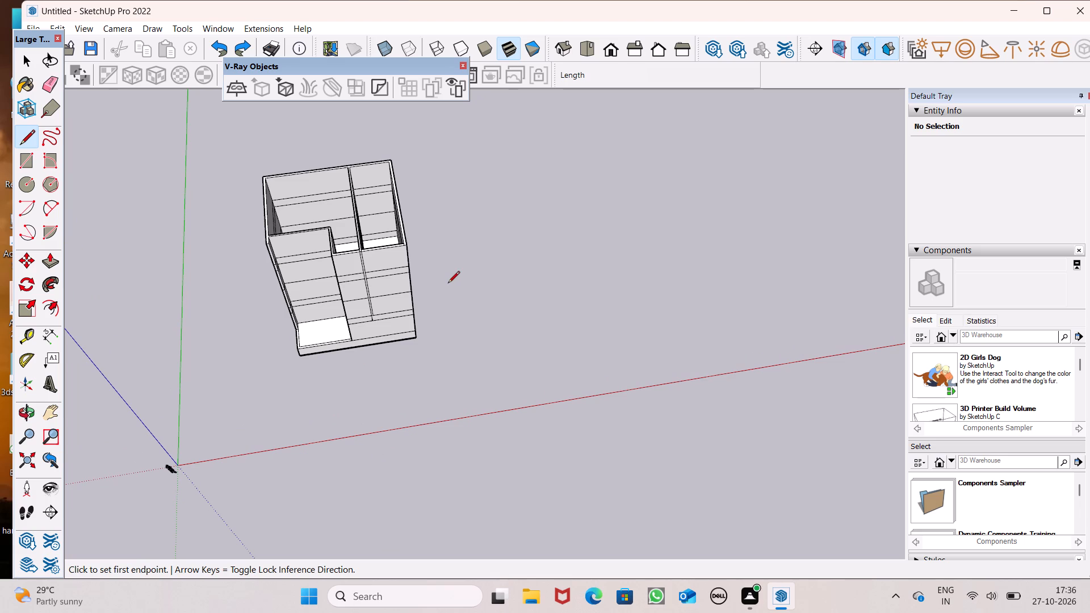
{"action": "scroll", "coordinate": [409, 270], "scroll_direction": "up", "scroll_amount": 8}
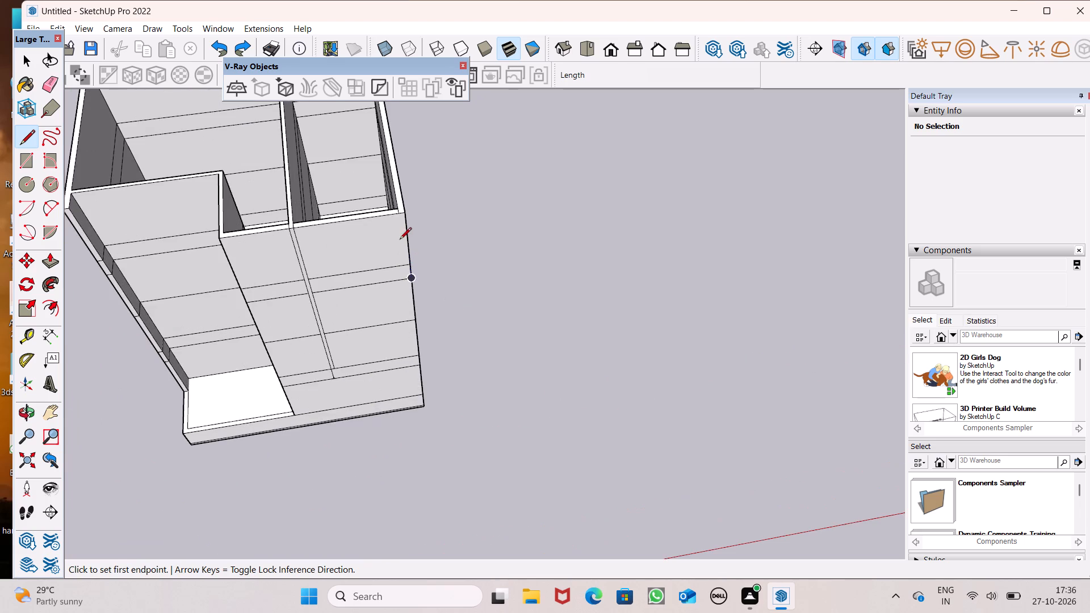
{"action": "scroll", "coordinate": [385, 211], "scroll_direction": "up", "scroll_amount": 6}
{"action": "left_click", "coordinate": [410, 216]}
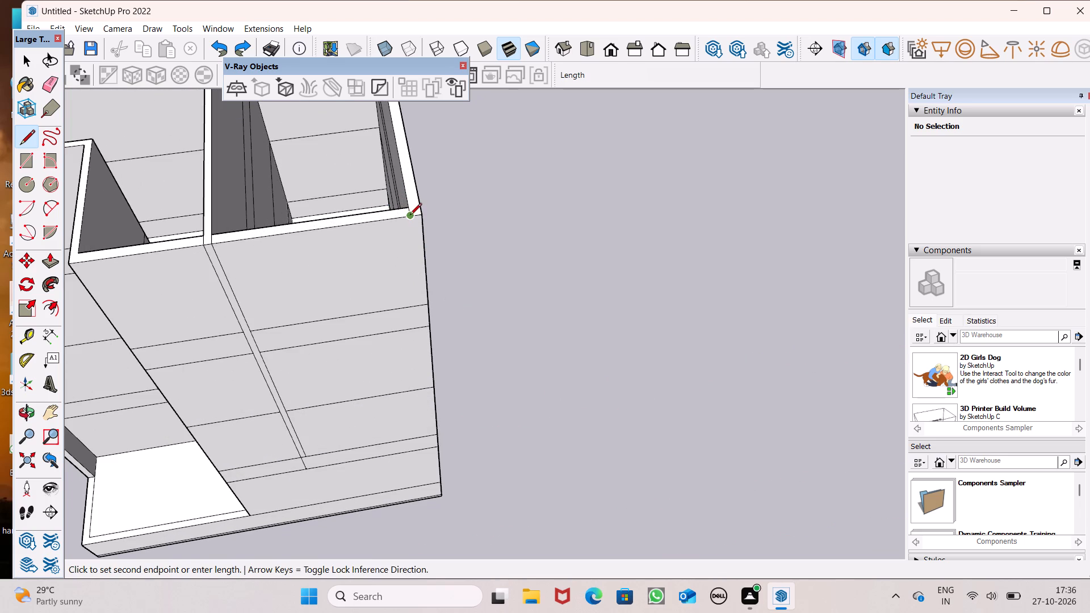
{"action": "scroll", "coordinate": [418, 324], "scroll_direction": "down", "scroll_amount": 6}
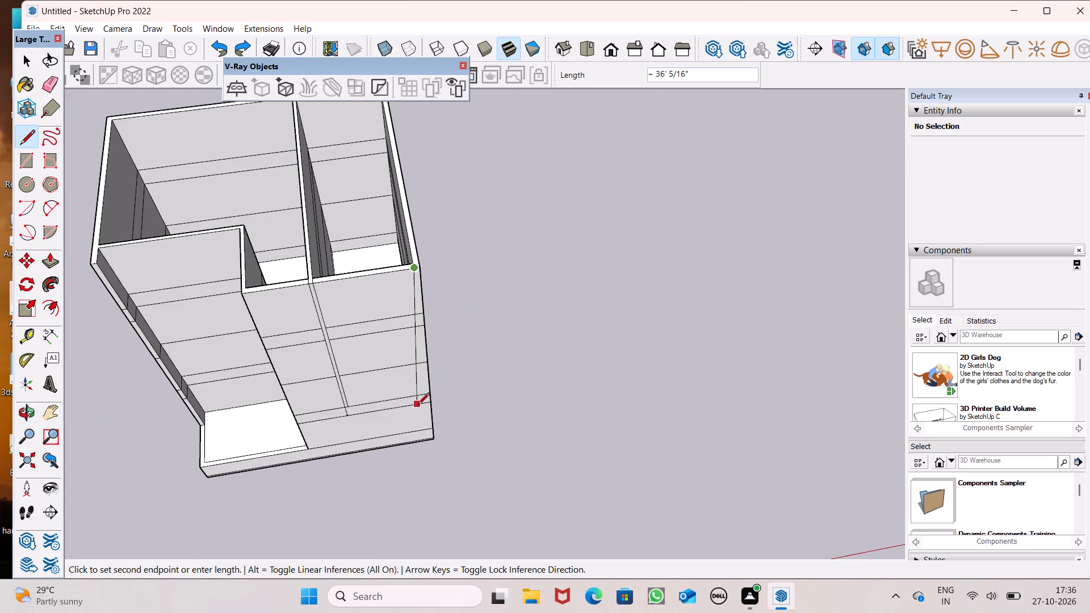
{"action": "scroll", "coordinate": [418, 405], "scroll_direction": "up", "scroll_amount": 6}
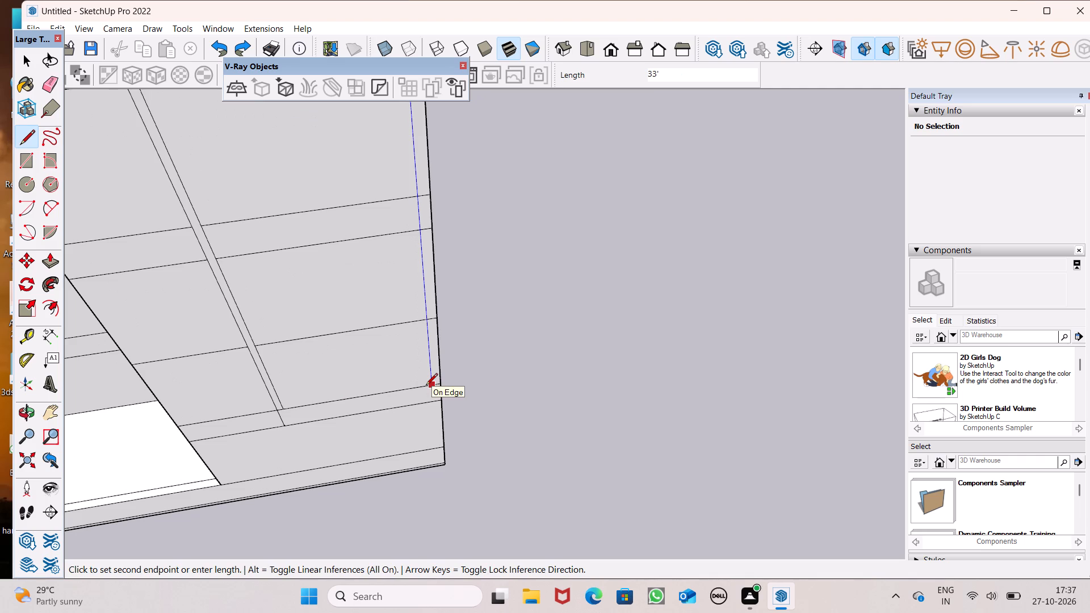
{"action": "left_click", "coordinate": [426, 386]}
Erase the three short seam segments between the 33' line and the front wall's right-hand edge, above the lower parapet band.
{"action": "scroll", "coordinate": [355, 284], "scroll_direction": "down", "scroll_amount": 6}
{"action": "middle_click_drag", "start_coordinate": [367, 339], "coordinate": [349, 154]}
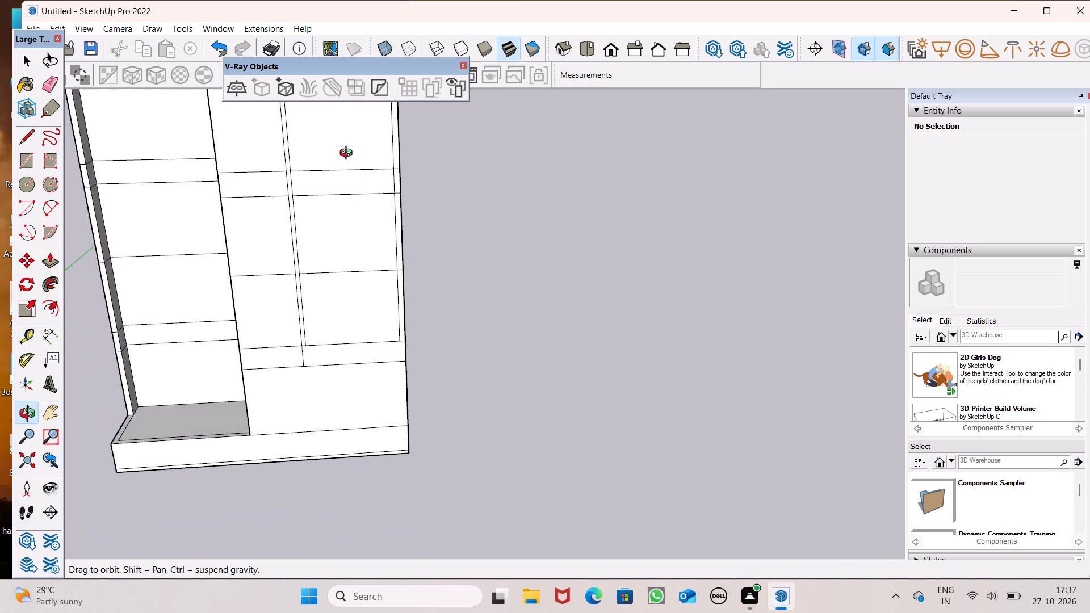
{"action": "middle_click_drag", "start_coordinate": [349, 154], "coordinate": [353, 155]}
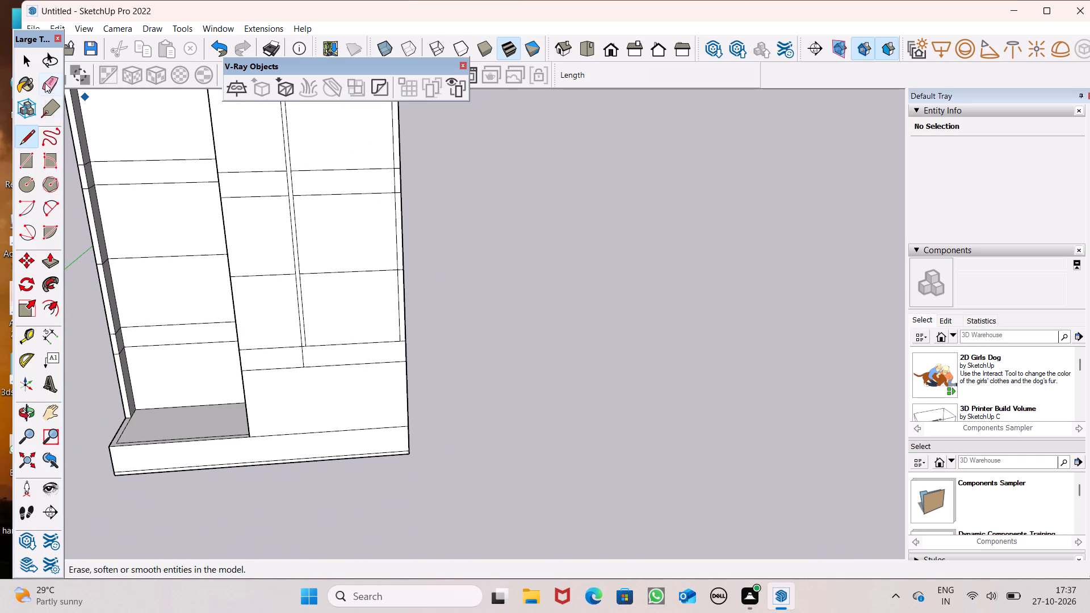
{"action": "left_click", "coordinate": [45, 83]}
{"action": "scroll", "coordinate": [149, 167], "scroll_direction": "down", "scroll_amount": 2}
{"action": "scroll", "coordinate": [346, 169], "scroll_direction": "up", "scroll_amount": 8}
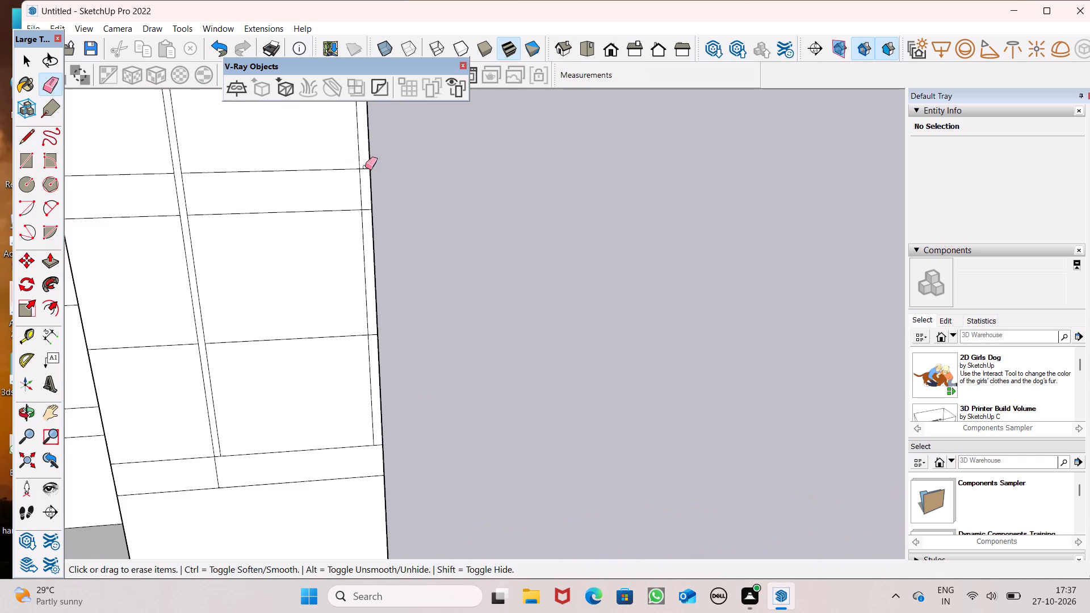
{"action": "scroll", "coordinate": [365, 167], "scroll_direction": "up", "scroll_amount": 5}
{"action": "left_click_drag", "start_coordinate": [366, 166], "coordinate": [366, 252]}
{"action": "scroll", "coordinate": [531, 226], "scroll_direction": "down", "scroll_amount": 5}
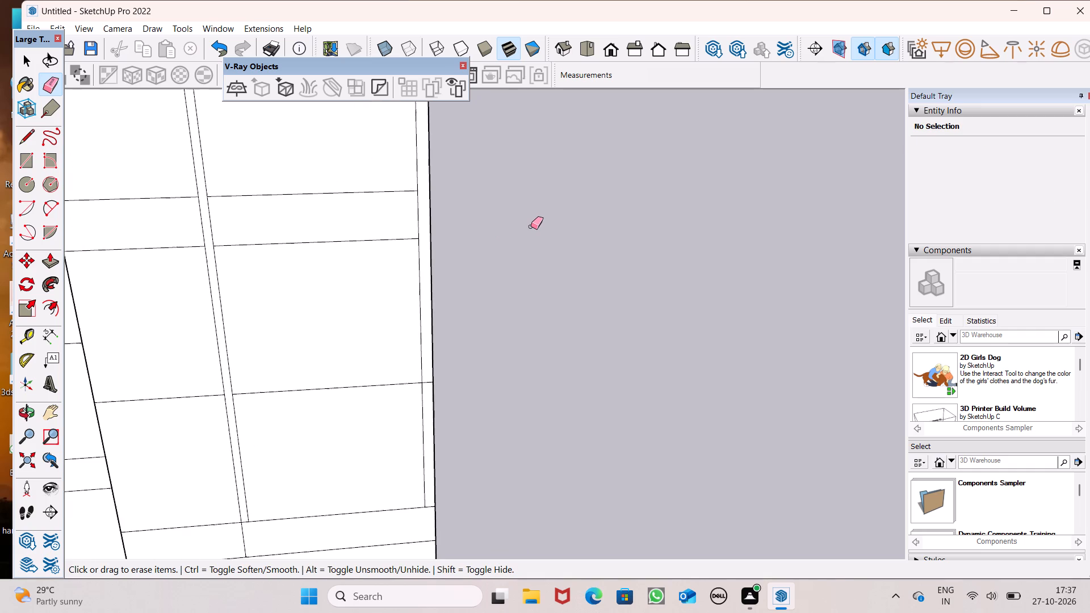
{"action": "scroll", "coordinate": [515, 248], "scroll_direction": "down", "scroll_amount": 2}
{"action": "scroll", "coordinate": [503, 419], "scroll_direction": "up", "scroll_amount": 5}
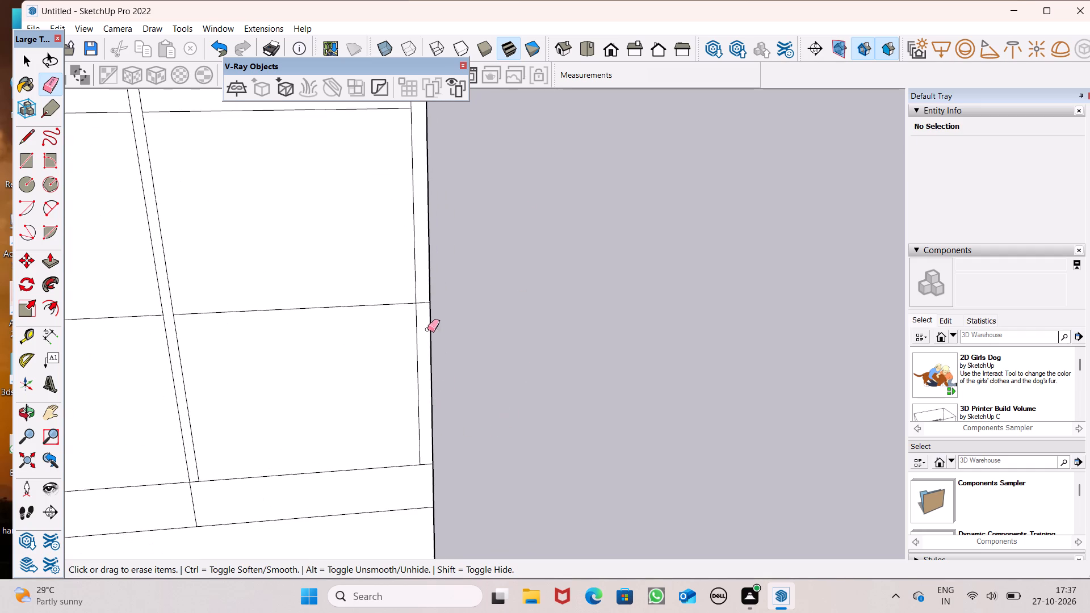
{"action": "left_click_drag", "start_coordinate": [424, 306], "coordinate": [422, 301]}
{"action": "scroll", "coordinate": [504, 306], "scroll_direction": "down", "scroll_amount": 6}
{"action": "scroll", "coordinate": [461, 440], "scroll_direction": "up", "scroll_amount": 2}
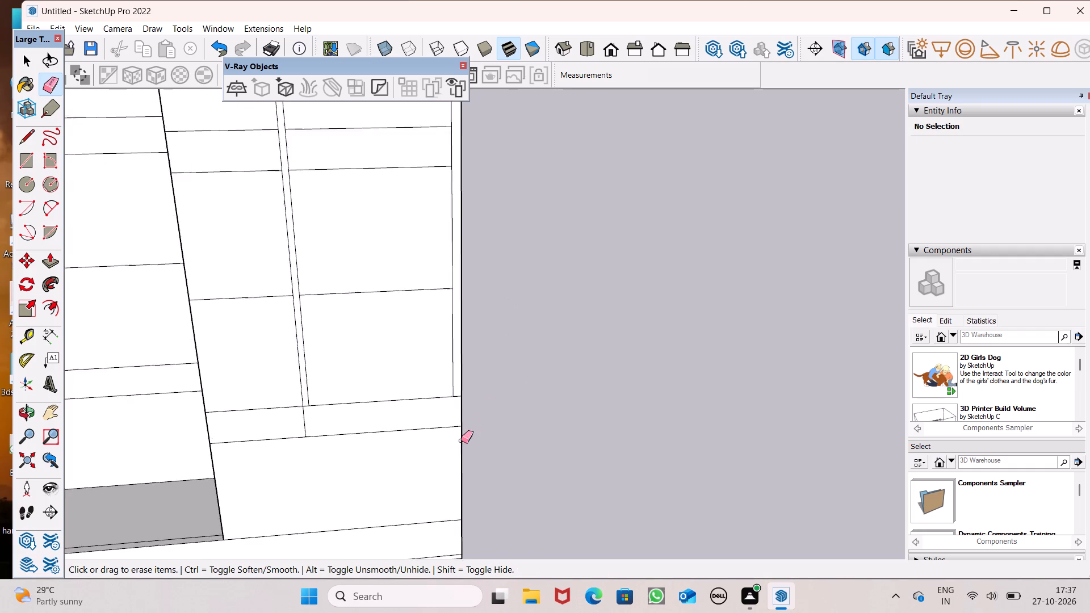
{"action": "scroll", "coordinate": [461, 440], "scroll_direction": "up", "scroll_amount": 2}
{"action": "scroll", "coordinate": [522, 400], "scroll_direction": "down", "scroll_amount": 2}
{"action": "scroll", "coordinate": [448, 405], "scroll_direction": "up", "scroll_amount": 2}
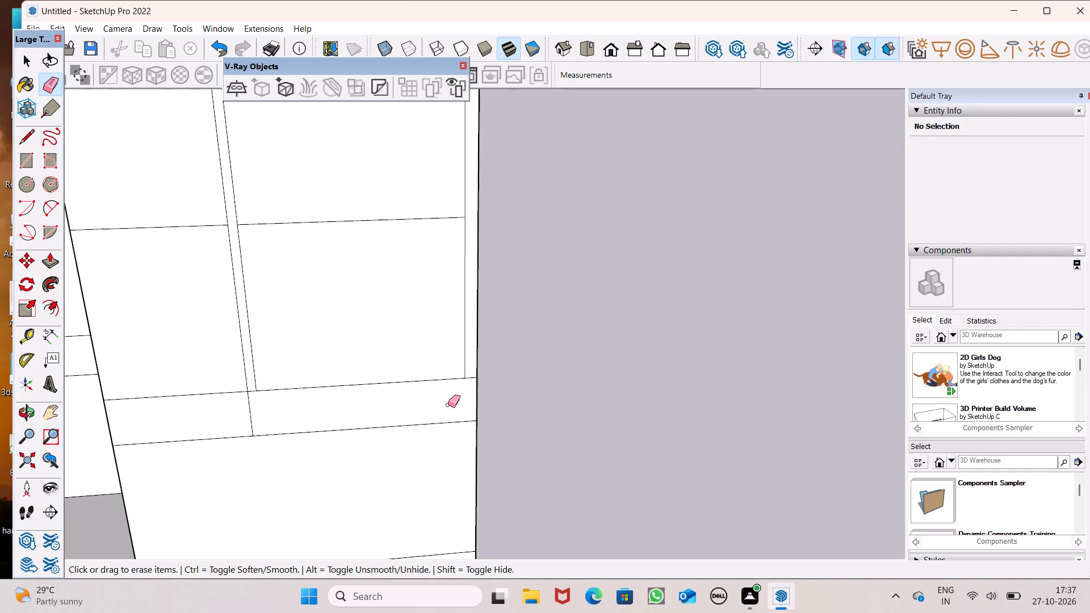
Draw a 10' vertical line near the right-hand end of the ground-storey front wall, from the parapet band's lower seam to the base seam.
{"action": "left_click", "coordinate": [27, 136]}
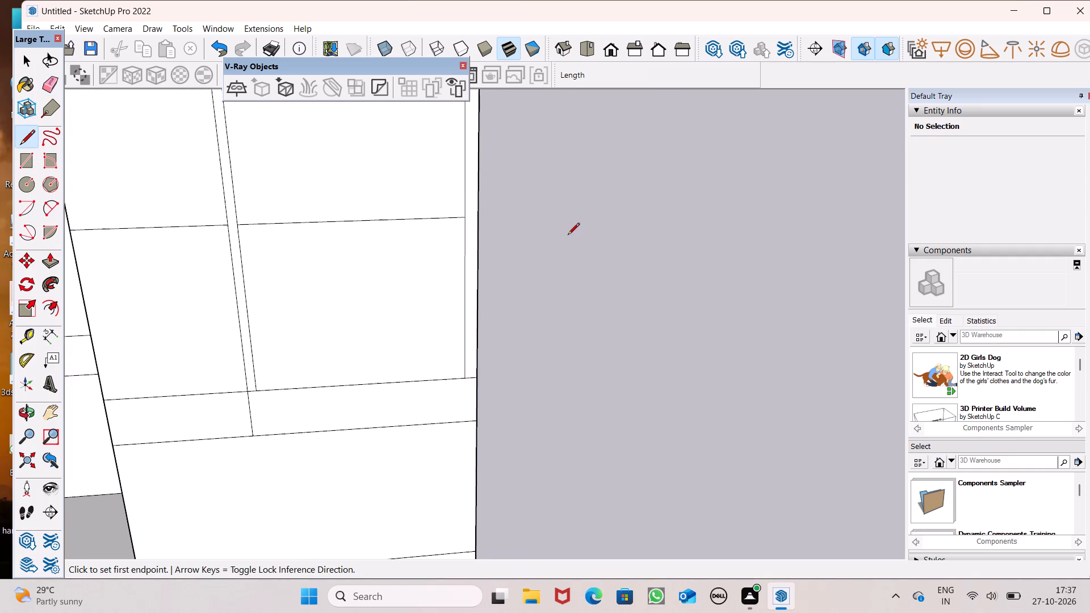
{"action": "scroll", "coordinate": [568, 236], "scroll_direction": "down", "scroll_amount": 1}
{"action": "scroll", "coordinate": [501, 354], "scroll_direction": "up", "scroll_amount": 2}
{"action": "scroll", "coordinate": [483, 305], "scroll_direction": "down", "scroll_amount": 5}
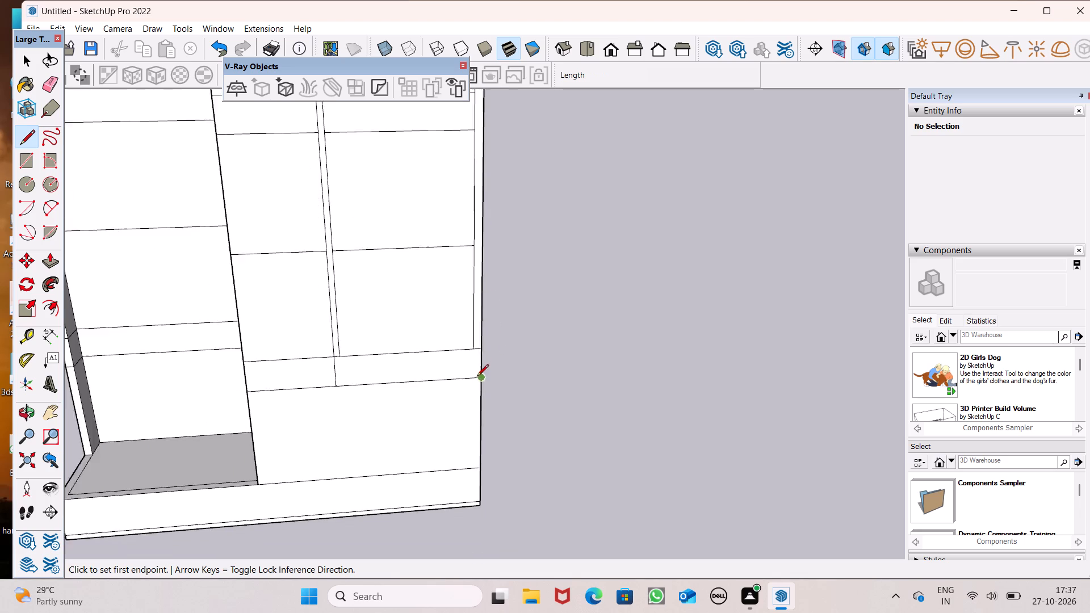
{"action": "scroll", "coordinate": [477, 377], "scroll_direction": "down", "scroll_amount": 2}
{"action": "middle_click_drag", "start_coordinate": [475, 471], "coordinate": [477, 429]}
{"action": "scroll", "coordinate": [451, 412], "scroll_direction": "up", "scroll_amount": 3}
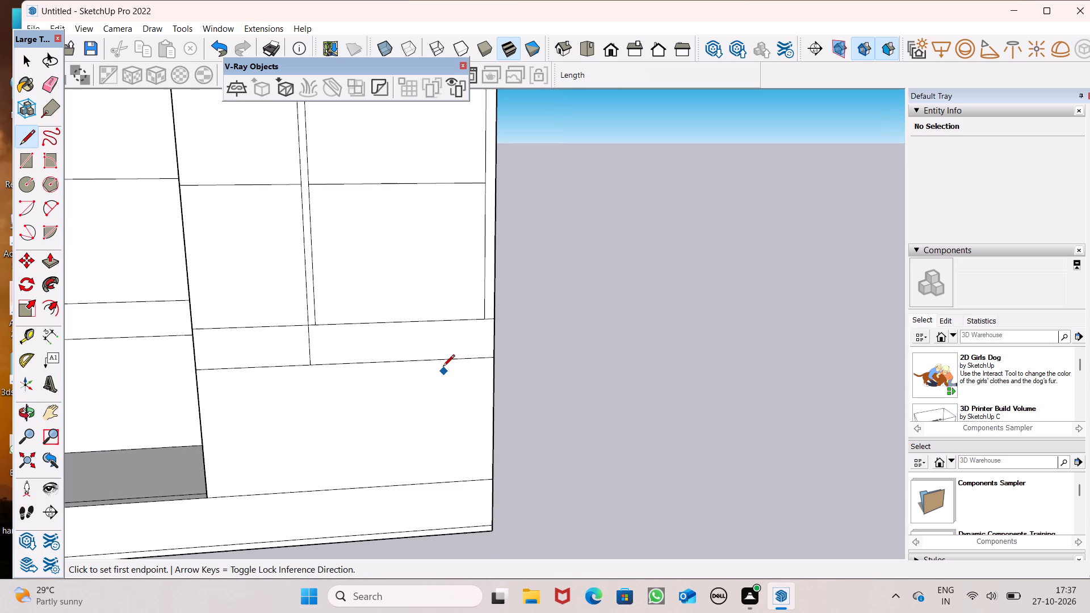
{"action": "left_click", "coordinate": [446, 360]}
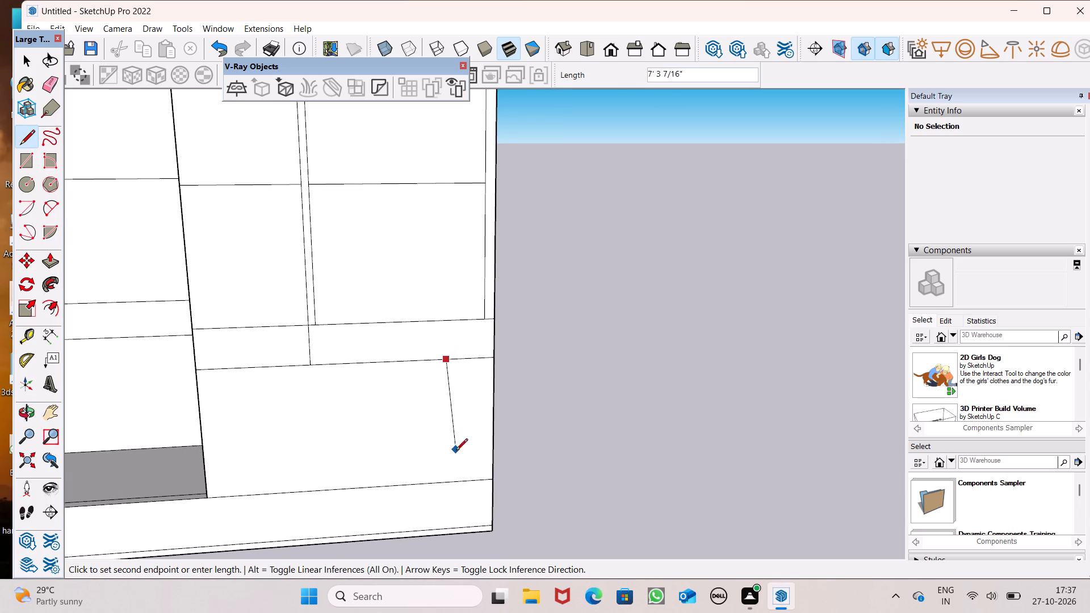
{"action": "left_click", "coordinate": [451, 484]}
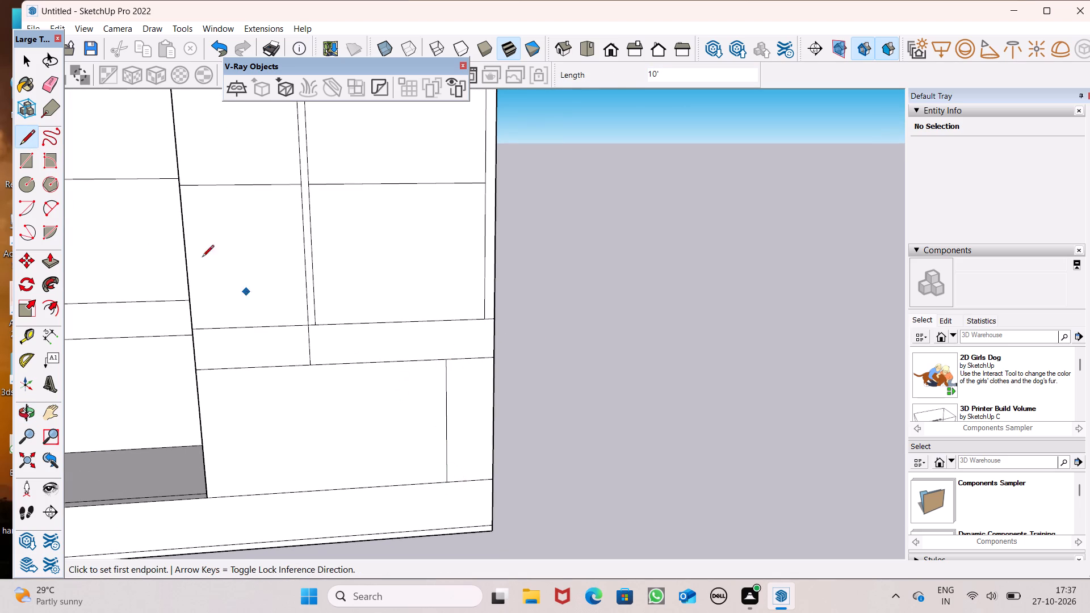
Erase the parapet band's lower seam segment between the 10' line and the front wall's right-hand edge.
{"action": "left_click", "coordinate": [46, 89]}
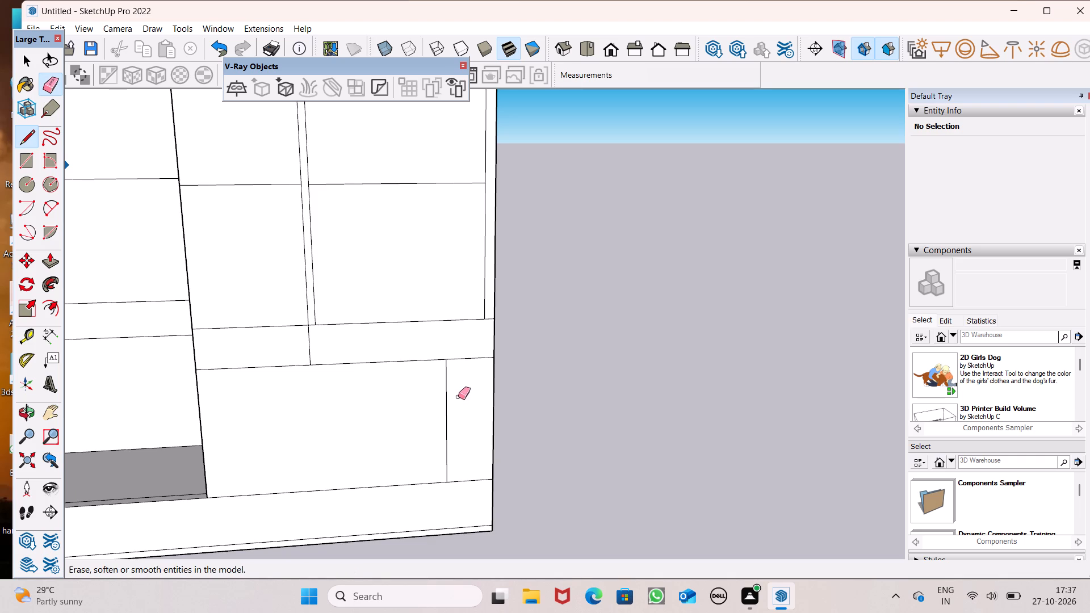
{"action": "left_click", "coordinate": [467, 362]}
{"action": "scroll", "coordinate": [643, 411], "scroll_direction": "down", "scroll_amount": 1}
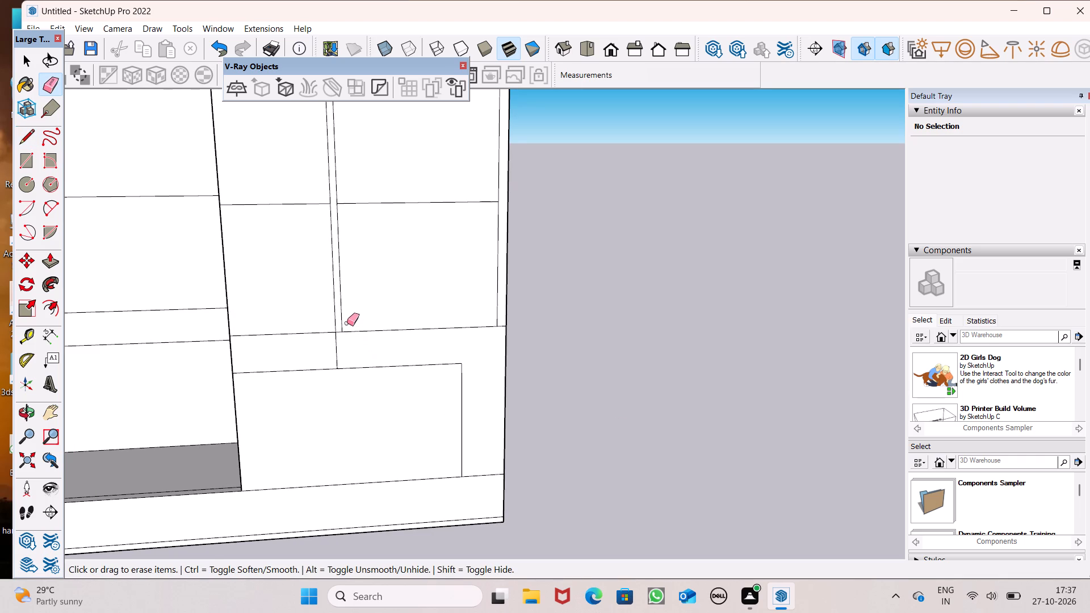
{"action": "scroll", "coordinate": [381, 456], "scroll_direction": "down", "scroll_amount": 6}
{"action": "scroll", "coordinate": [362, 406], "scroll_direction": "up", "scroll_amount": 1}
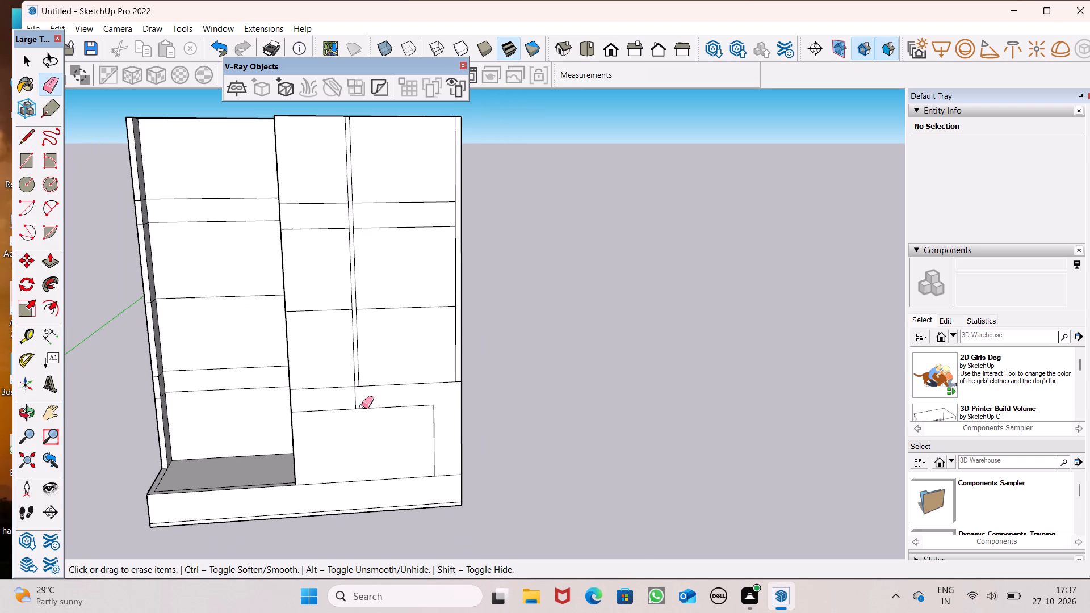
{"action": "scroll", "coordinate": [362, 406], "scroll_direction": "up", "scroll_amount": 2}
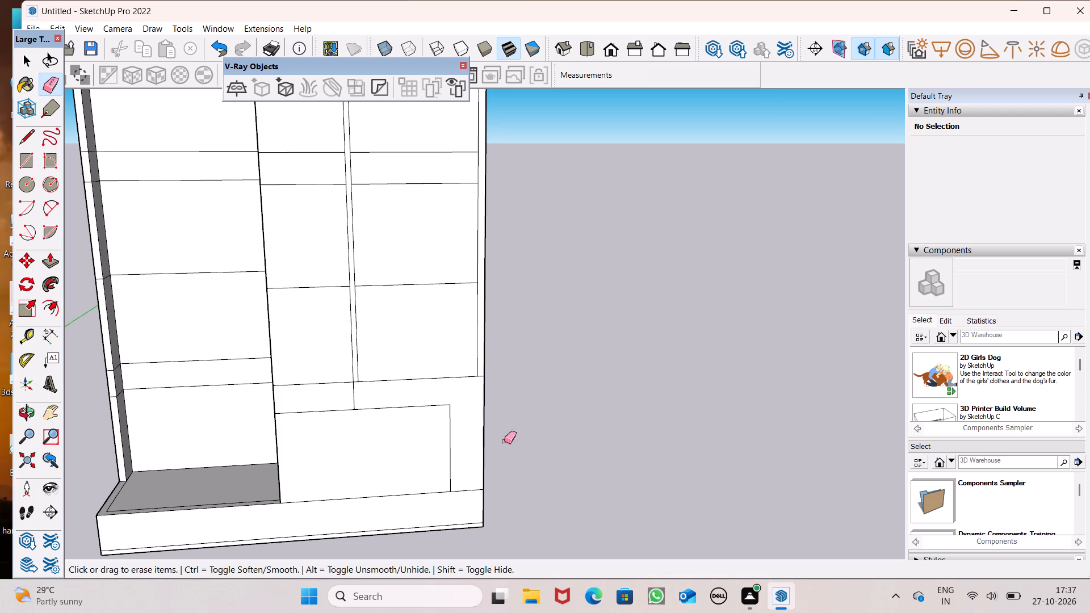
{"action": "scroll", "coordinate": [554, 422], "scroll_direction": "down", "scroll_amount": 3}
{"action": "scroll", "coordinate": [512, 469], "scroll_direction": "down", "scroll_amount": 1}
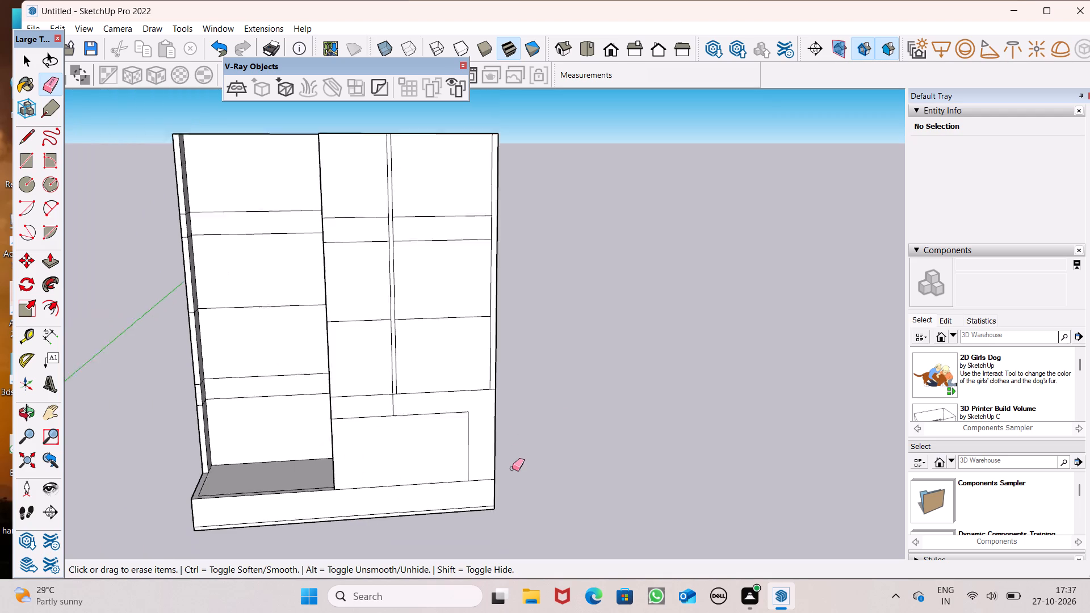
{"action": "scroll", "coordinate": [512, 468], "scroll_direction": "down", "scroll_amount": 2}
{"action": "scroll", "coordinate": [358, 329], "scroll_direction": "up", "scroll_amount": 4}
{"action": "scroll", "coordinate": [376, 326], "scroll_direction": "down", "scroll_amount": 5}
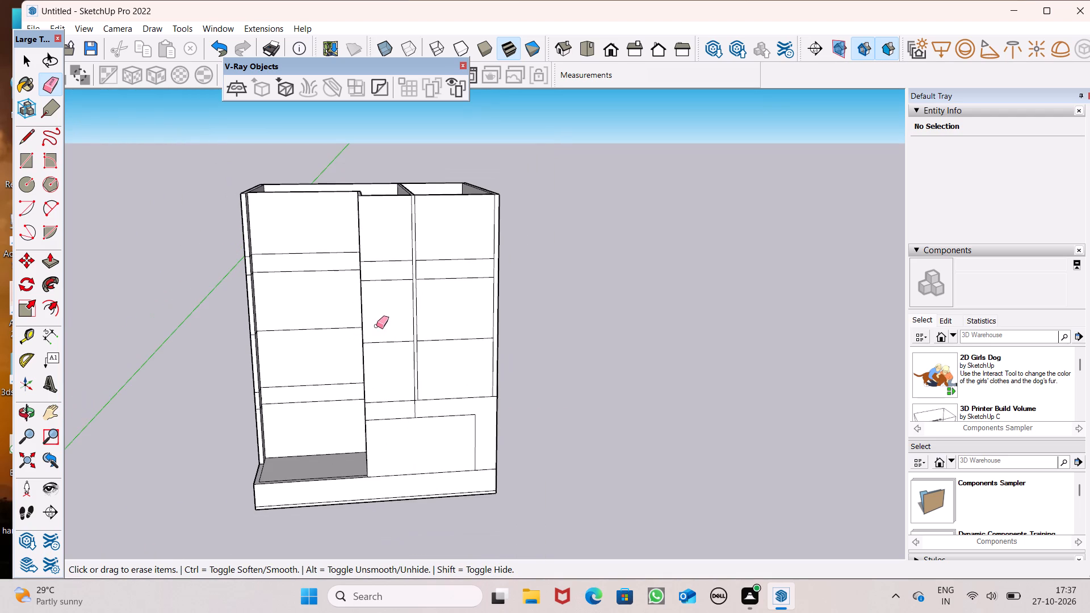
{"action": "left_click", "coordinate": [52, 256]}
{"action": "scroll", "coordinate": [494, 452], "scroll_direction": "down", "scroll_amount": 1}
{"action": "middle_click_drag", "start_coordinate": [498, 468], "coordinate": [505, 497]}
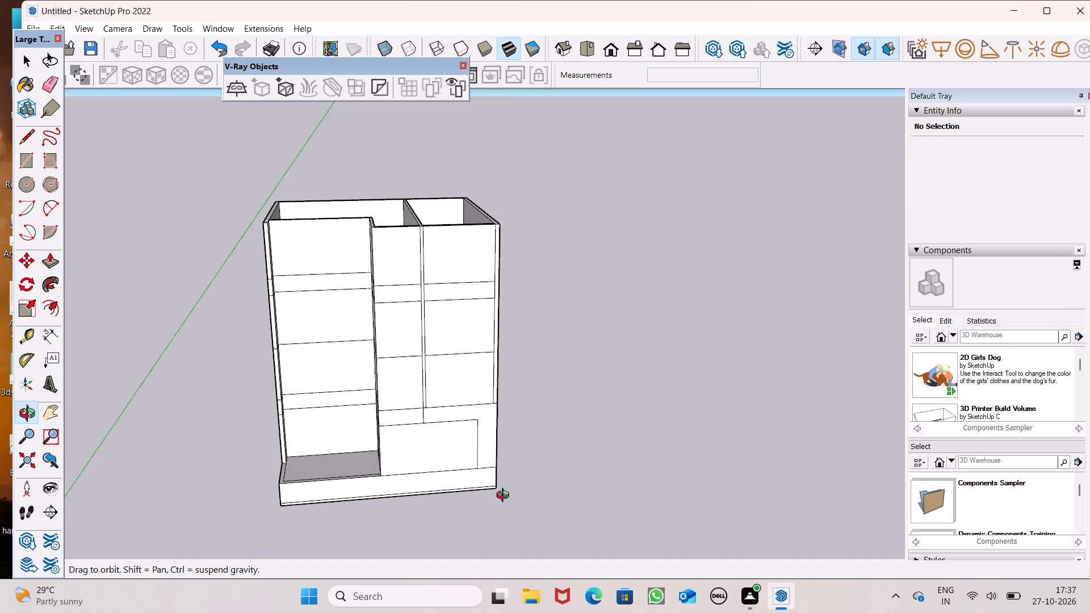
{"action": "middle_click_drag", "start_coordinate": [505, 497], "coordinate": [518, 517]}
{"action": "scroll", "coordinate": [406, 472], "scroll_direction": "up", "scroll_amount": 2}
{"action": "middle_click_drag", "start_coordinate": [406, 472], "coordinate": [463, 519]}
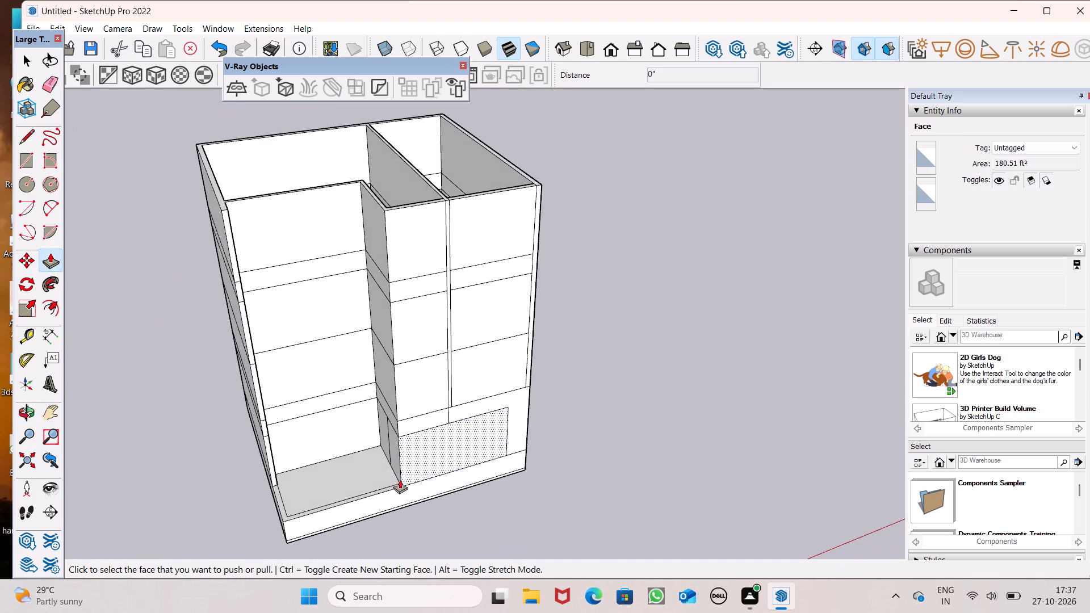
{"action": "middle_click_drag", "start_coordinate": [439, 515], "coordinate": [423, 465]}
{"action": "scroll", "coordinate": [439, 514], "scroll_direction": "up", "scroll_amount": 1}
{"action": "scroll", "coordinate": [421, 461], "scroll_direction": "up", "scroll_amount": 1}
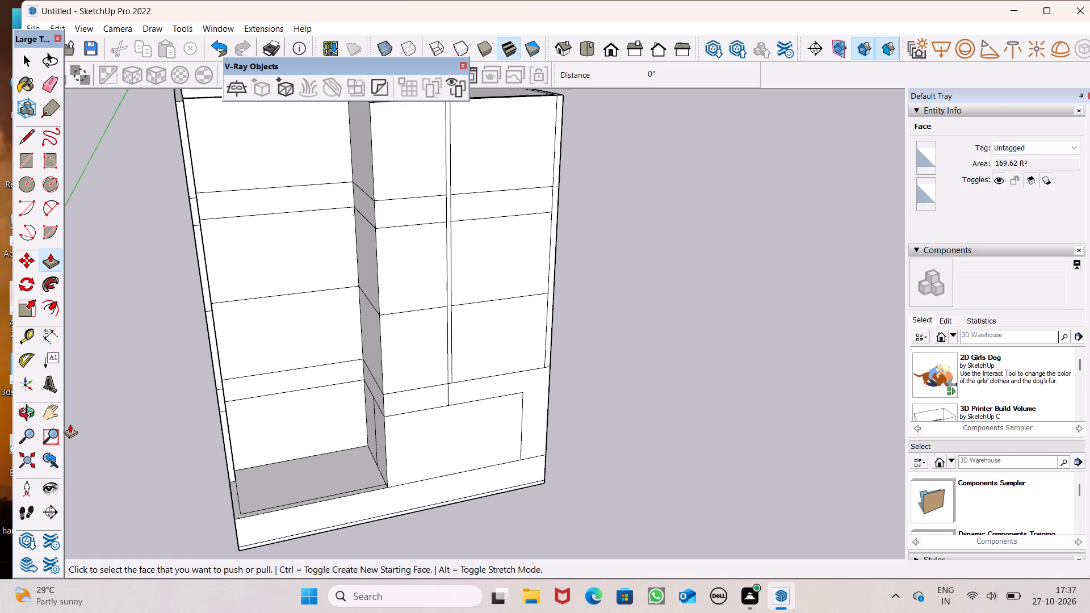
Draw a 10' vertical line beside the recessed corner on the ground-storey front wall, from the parapet band's lower seam to the base seam.
{"action": "left_click", "coordinate": [27, 141]}
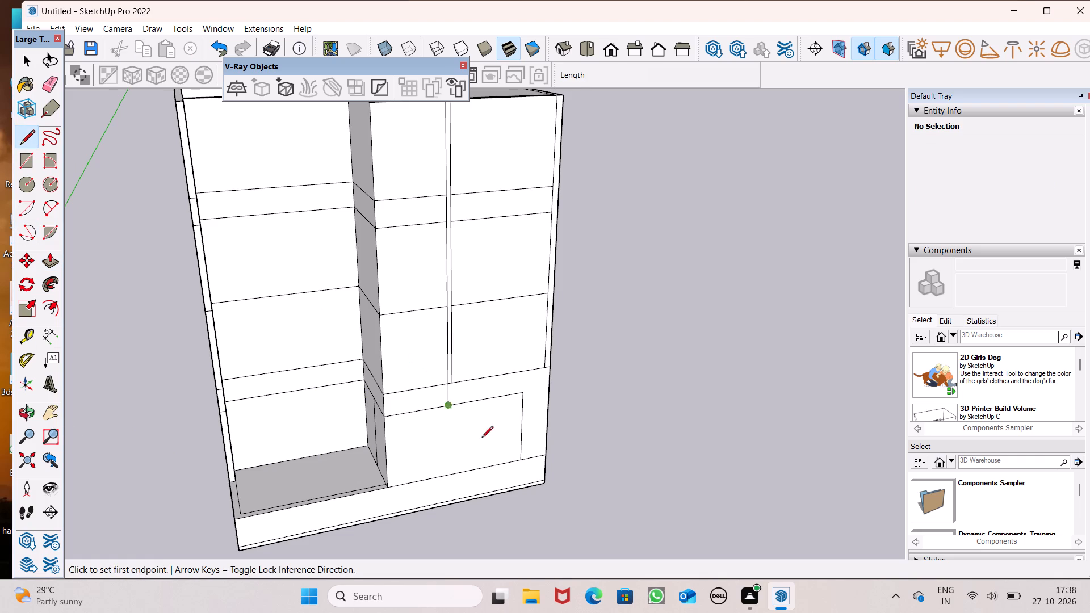
{"action": "scroll", "coordinate": [489, 528], "scroll_direction": "up", "scroll_amount": 5}
{"action": "scroll", "coordinate": [342, 357], "scroll_direction": "up", "scroll_amount": 1}
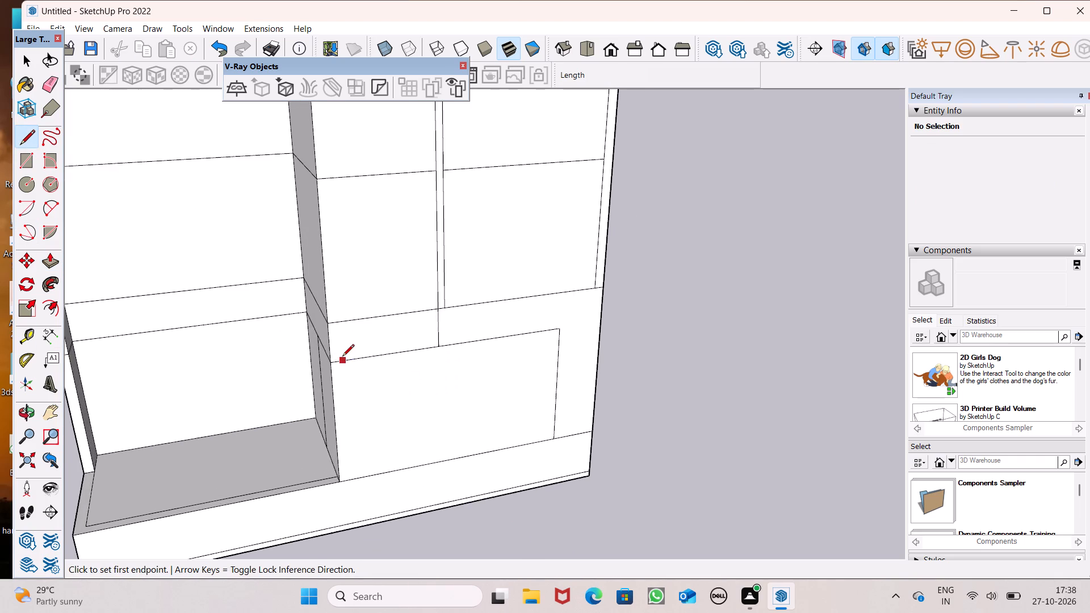
{"action": "scroll", "coordinate": [342, 357], "scroll_direction": "up", "scroll_amount": 1}
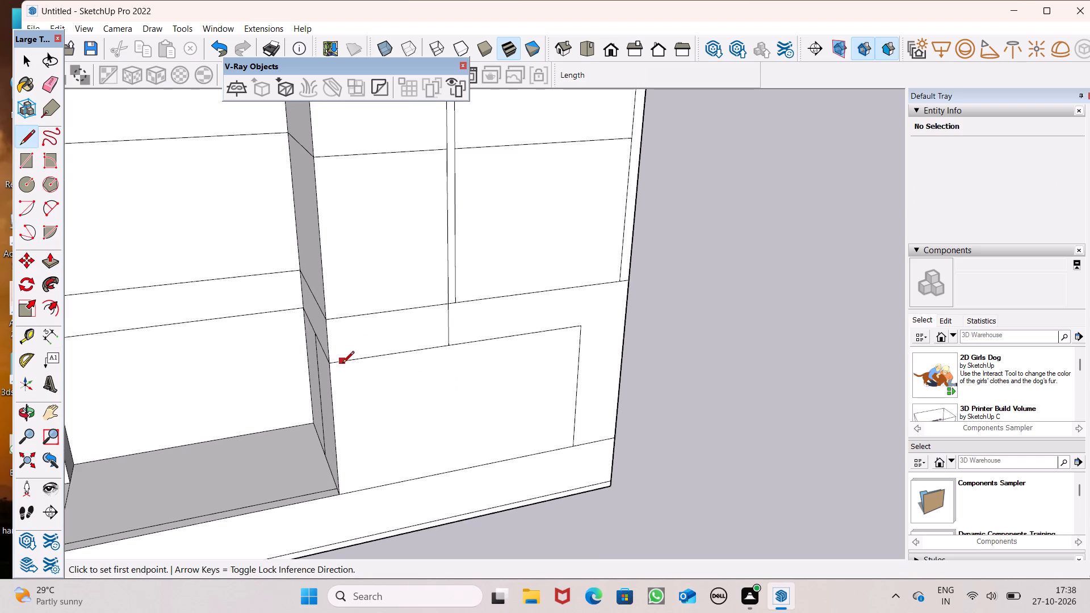
{"action": "left_click", "coordinate": [342, 364]}
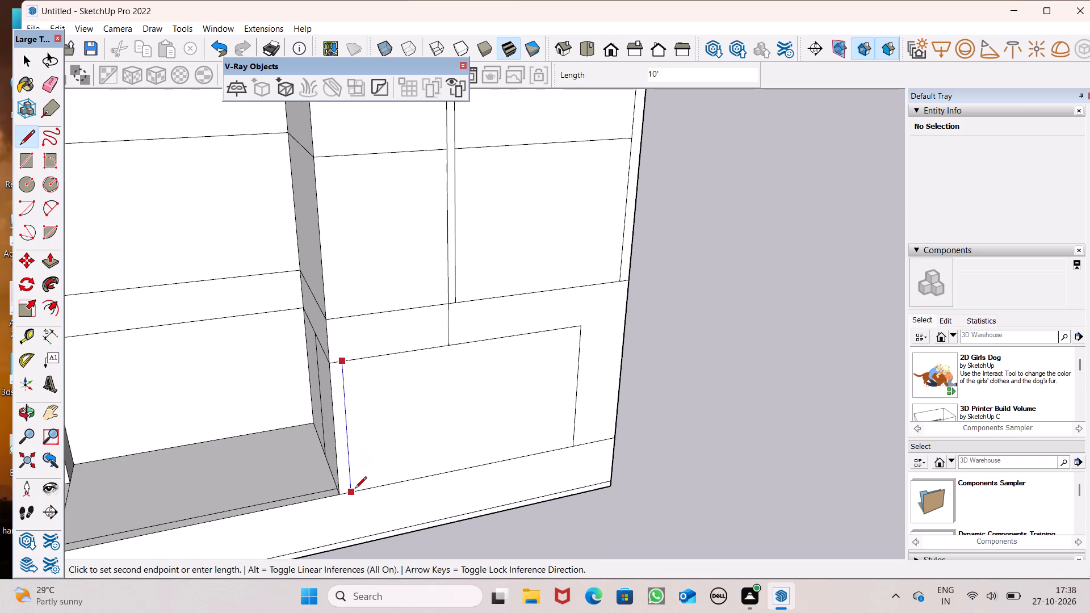
{"action": "left_click", "coordinate": [355, 489]}
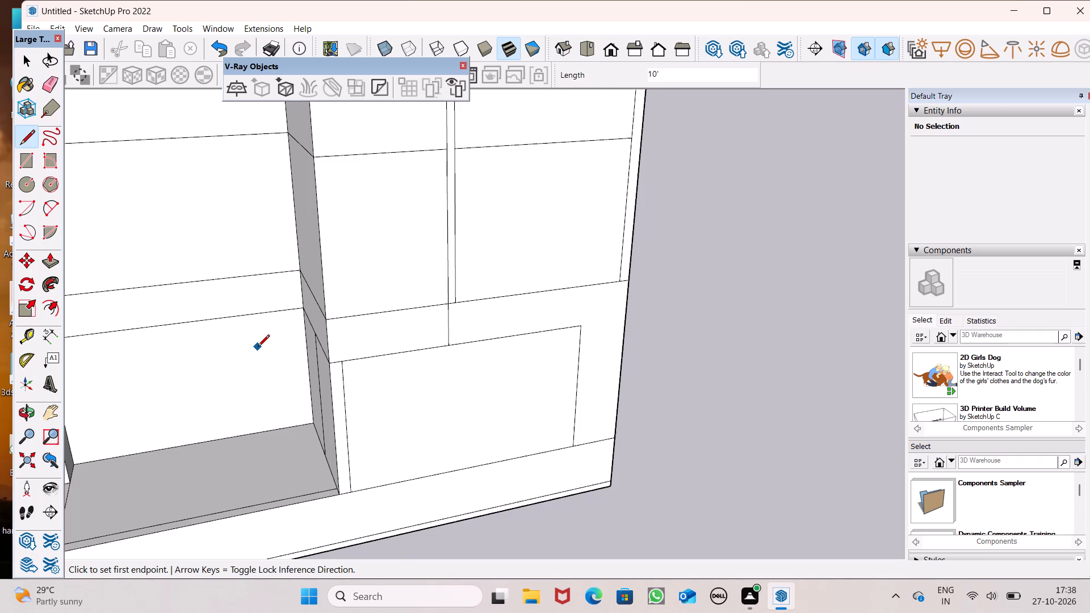
{"action": "scroll", "coordinate": [258, 348], "scroll_direction": "up", "scroll_amount": 1}
{"action": "middle_click_drag", "start_coordinate": [372, 402], "coordinate": [399, 376]}
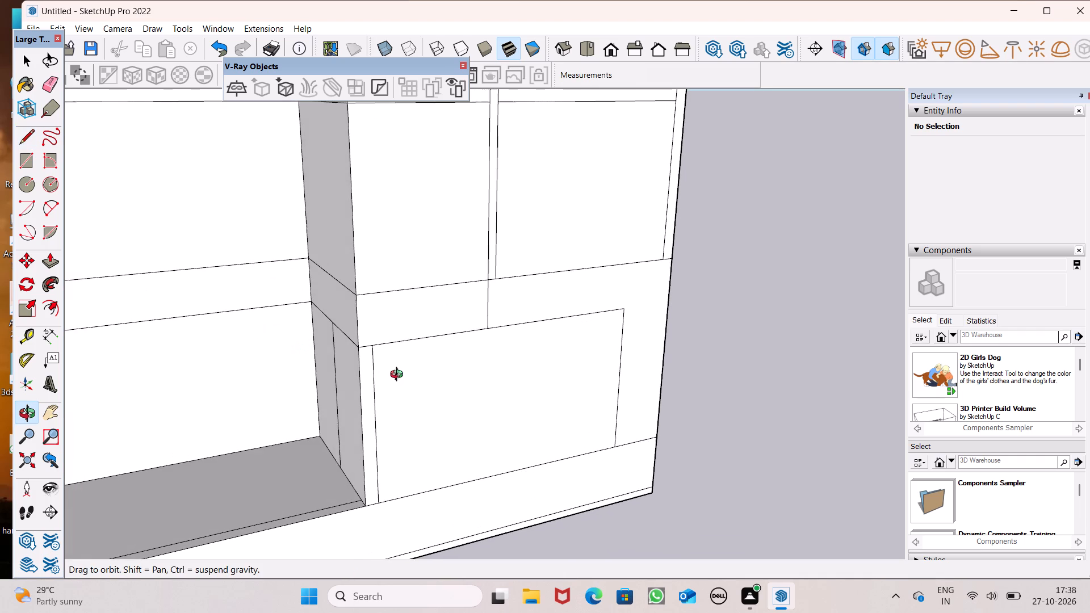
{"action": "middle_click_drag", "start_coordinate": [399, 376], "coordinate": [405, 393]}
{"action": "scroll", "coordinate": [405, 393], "scroll_direction": "up", "scroll_amount": 1}
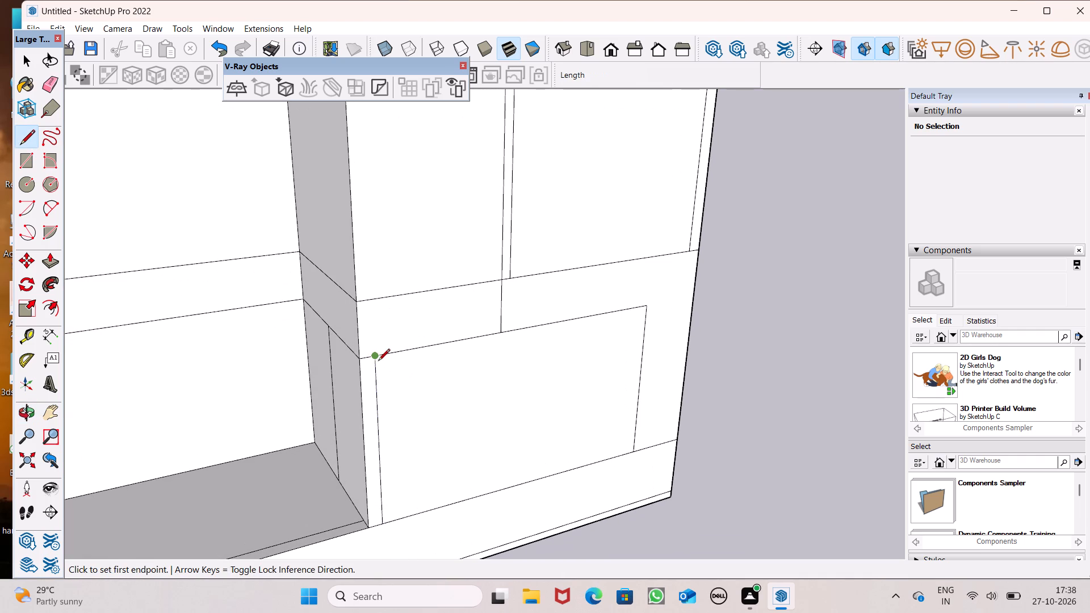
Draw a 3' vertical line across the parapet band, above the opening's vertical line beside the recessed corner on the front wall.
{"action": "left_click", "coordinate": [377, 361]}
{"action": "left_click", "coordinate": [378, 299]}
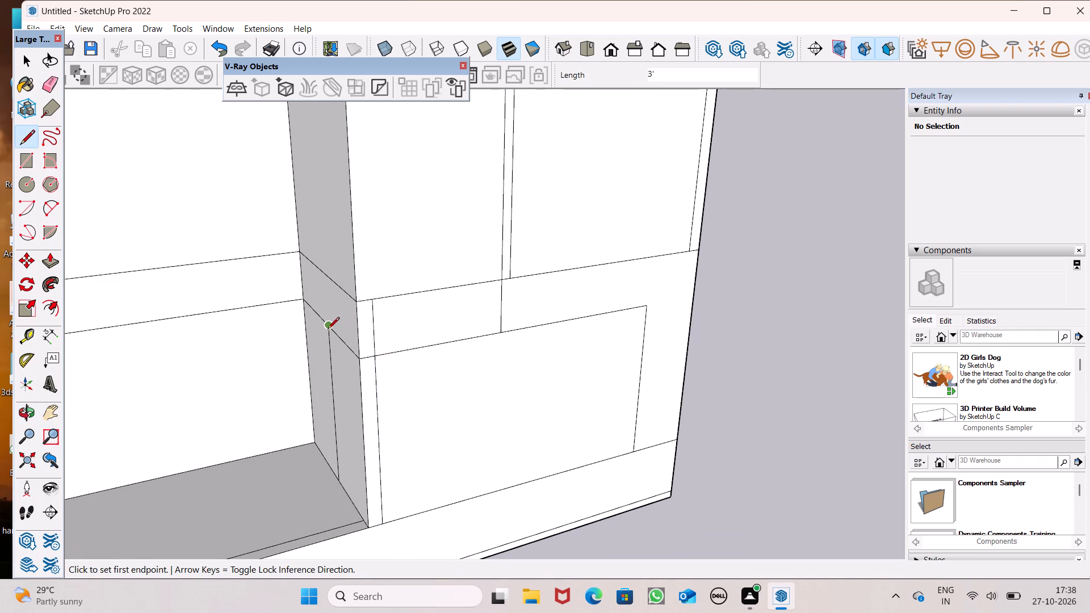
Draw a 3' vertical line across the parapet band on the recessed side wall, above its existing vertical line.
{"action": "left_click", "coordinate": [328, 329]}
{"action": "left_click", "coordinate": [329, 280]}
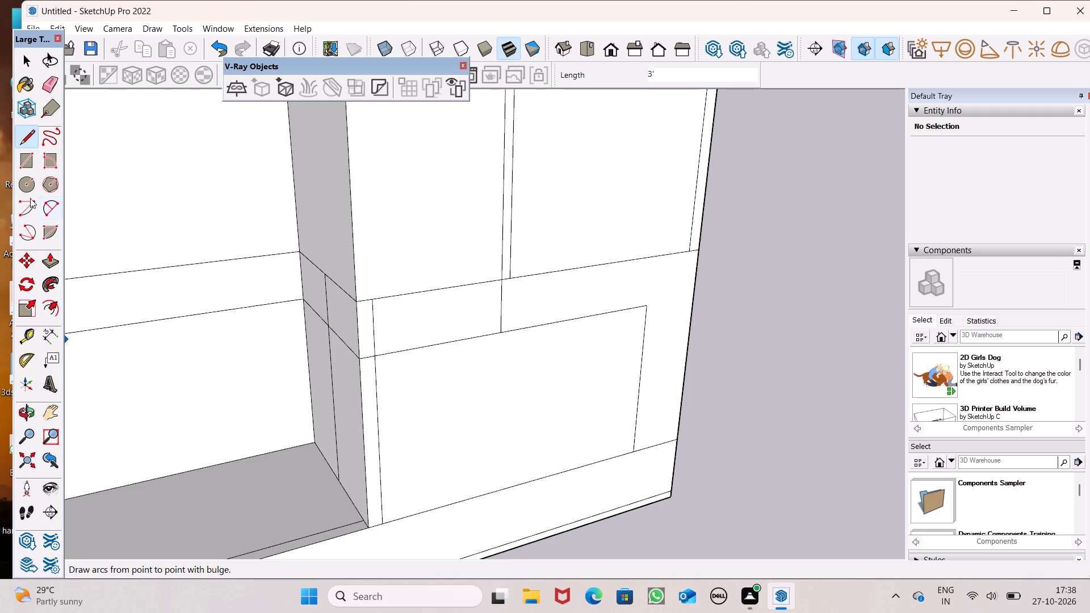
Erase the front wall's 3' line beside the recessed corner and the short lower seam segment between that corner and the opening.
{"action": "left_click", "coordinate": [53, 77]}
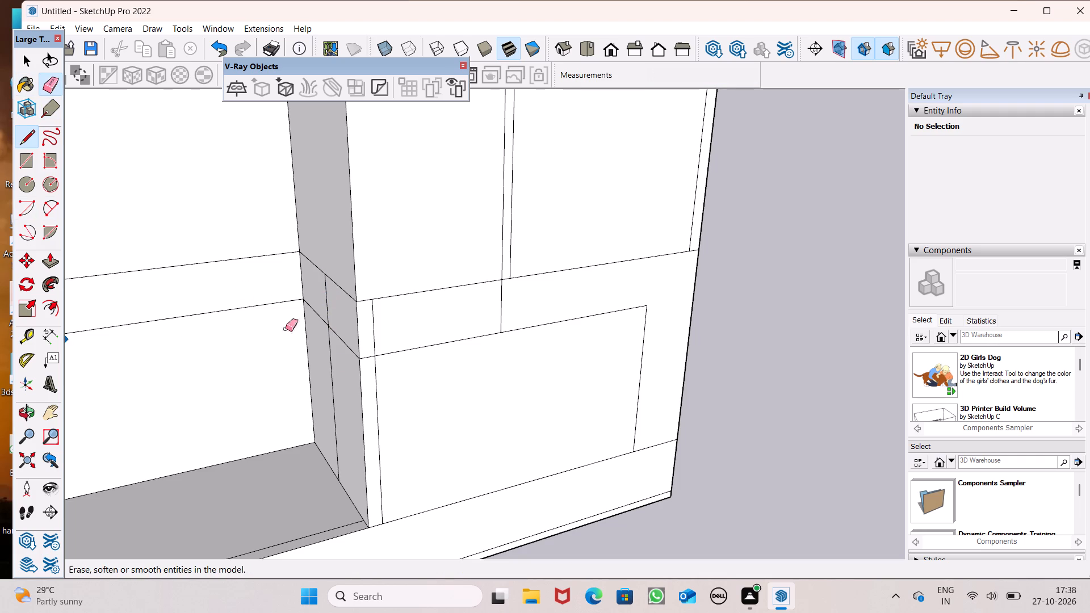
{"action": "scroll", "coordinate": [367, 370], "scroll_direction": "up", "scroll_amount": 1}
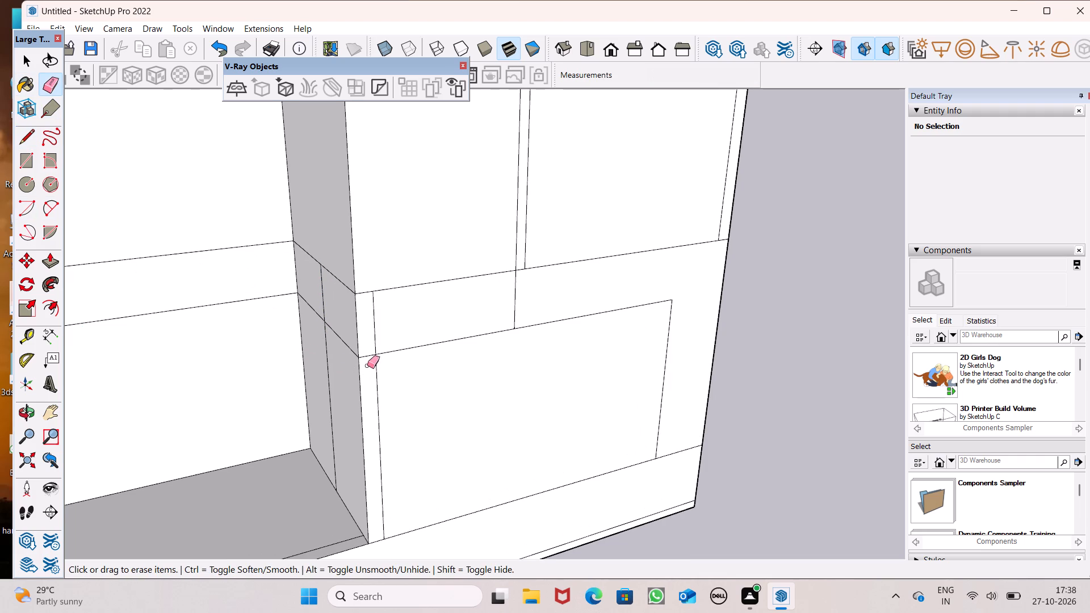
{"action": "scroll", "coordinate": [373, 354], "scroll_direction": "up", "scroll_amount": 3}
{"action": "left_click_drag", "start_coordinate": [374, 343], "coordinate": [390, 337]}
{"action": "left_click_drag", "start_coordinate": [370, 350], "coordinate": [370, 362]}
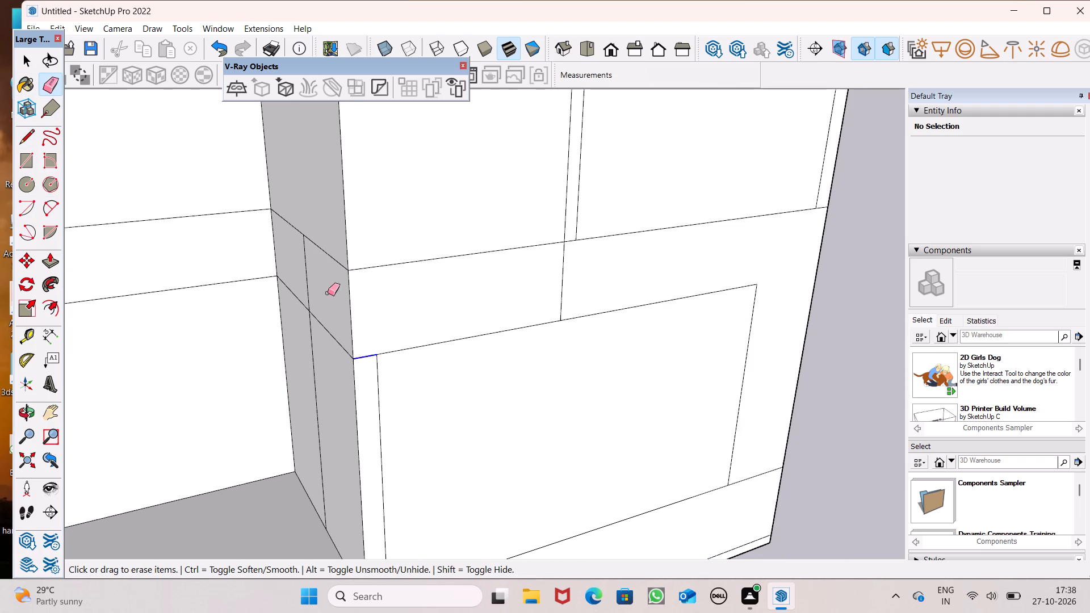
Draw a line about 7' 3" from the partition line's midpoint in the band to above the opening's left side, and 1' 6" down to its corner.
{"action": "left_click", "coordinate": [32, 127]}
{"action": "scroll", "coordinate": [392, 317], "scroll_direction": "down", "scroll_amount": 1}
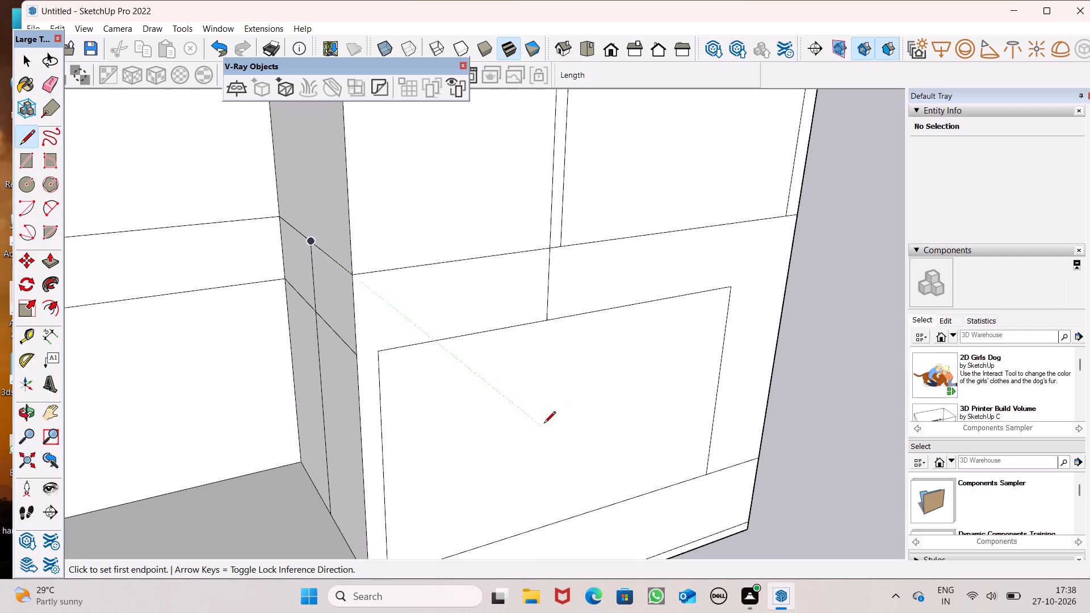
{"action": "middle_click_drag", "start_coordinate": [544, 424], "coordinate": [542, 431]}
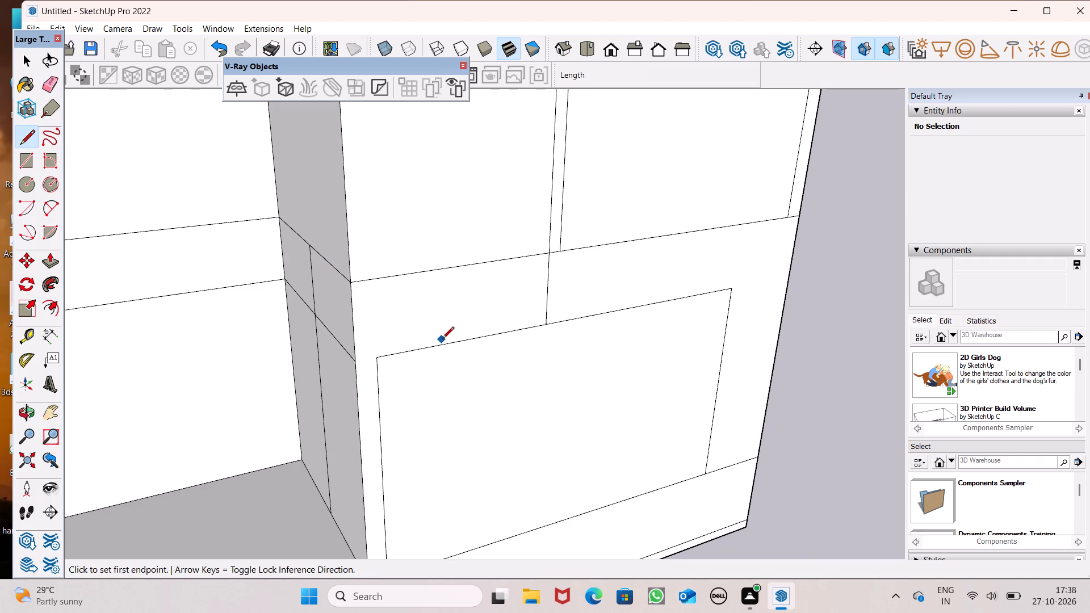
{"action": "scroll", "coordinate": [424, 369], "scroll_direction": "down", "scroll_amount": 2}
{"action": "middle_click_drag", "start_coordinate": [417, 428], "coordinate": [409, 476]}
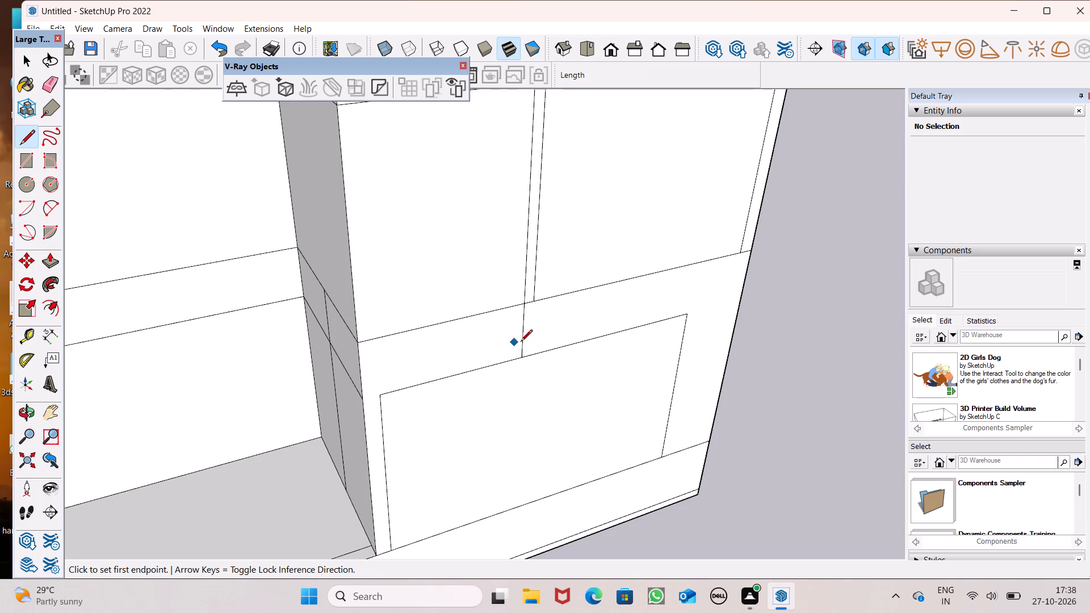
{"action": "left_click", "coordinate": [523, 334]}
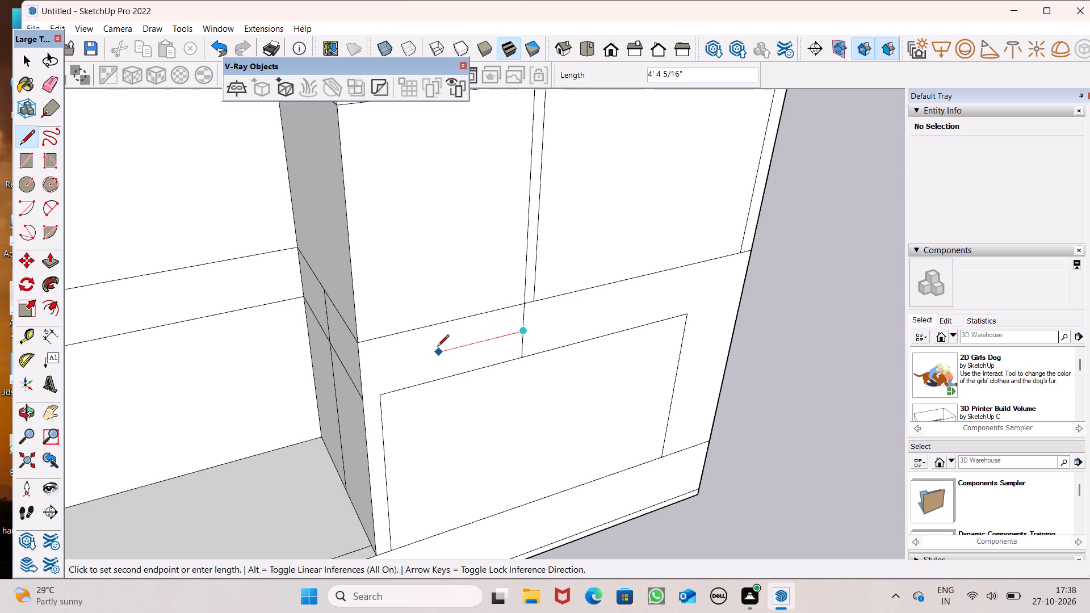
{"action": "scroll", "coordinate": [437, 347], "scroll_direction": "down", "scroll_amount": 1}
{"action": "middle_click_drag", "start_coordinate": [449, 393], "coordinate": [404, 275]}
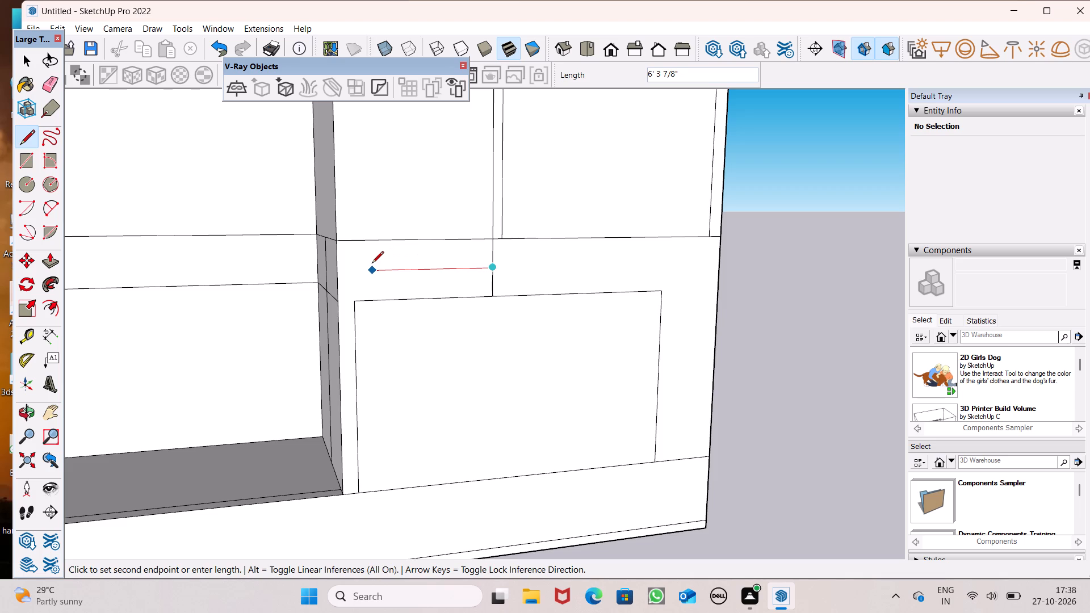
{"action": "scroll", "coordinate": [351, 278], "scroll_direction": "up", "scroll_amount": 1}
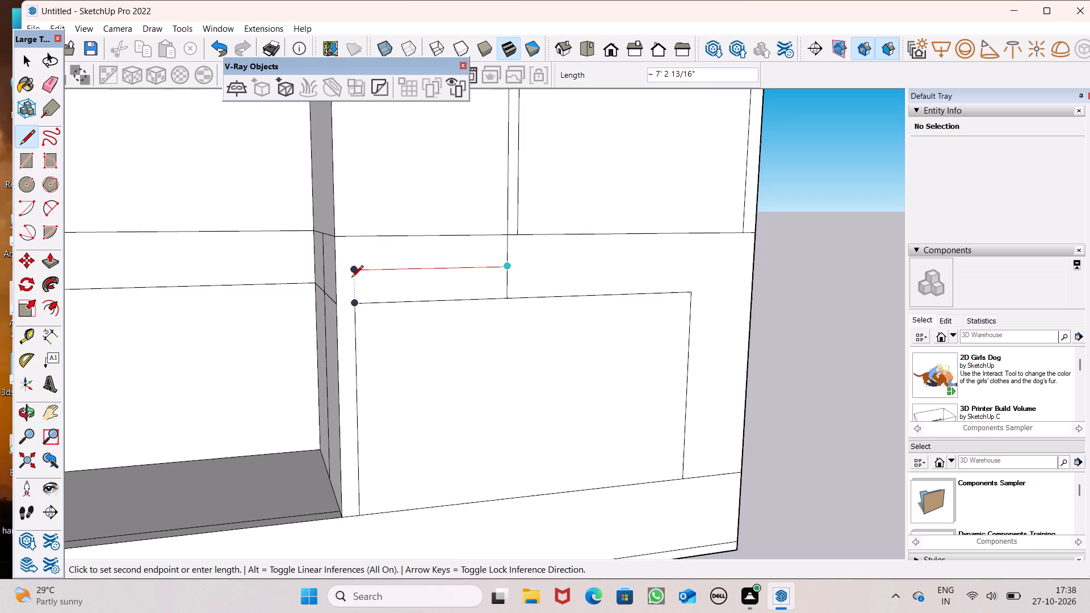
{"action": "left_click", "coordinate": [351, 278]}
{"action": "left_click", "coordinate": [356, 306]}
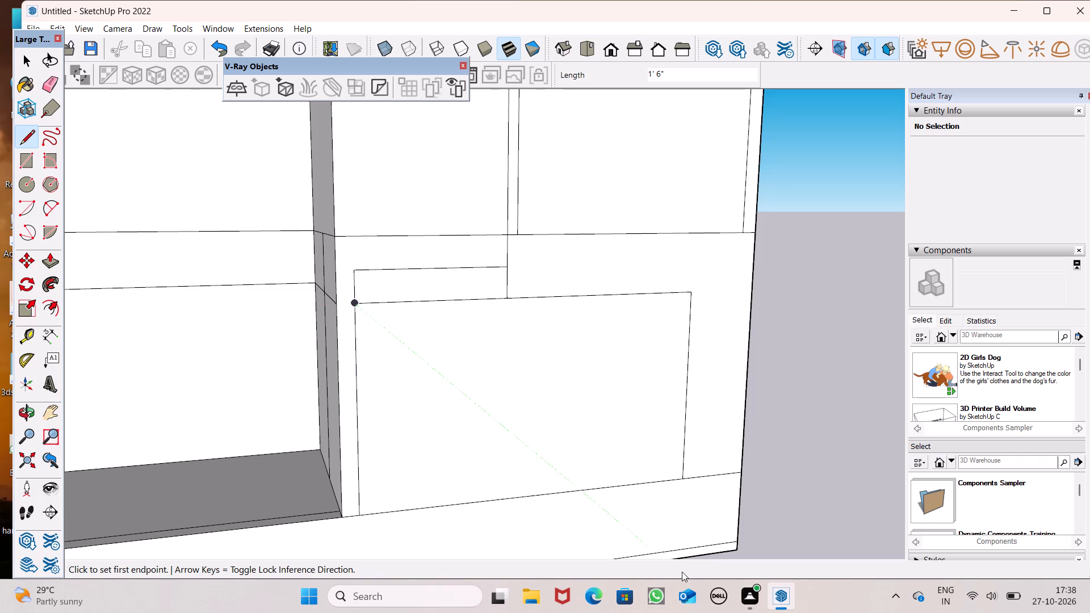
Extend the right-hand line of the central partition pair 1' 6" down from the parapet band's upper seam.
{"action": "scroll", "coordinate": [484, 149], "scroll_direction": "down", "scroll_amount": 7}
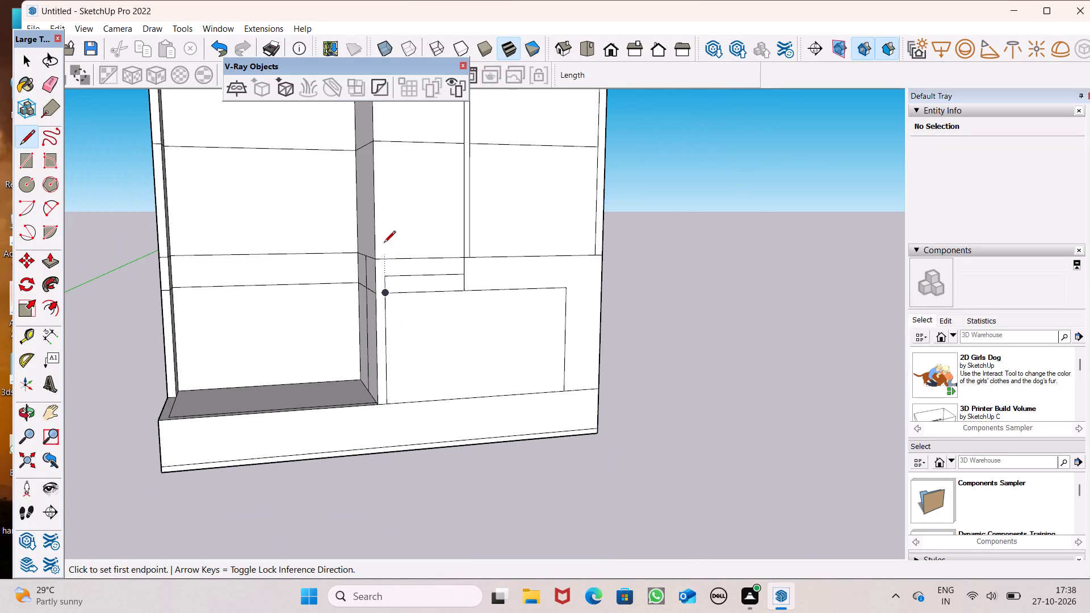
{"action": "scroll", "coordinate": [345, 191], "scroll_direction": "down", "scroll_amount": 2}
{"action": "scroll", "coordinate": [420, 169], "scroll_direction": "up", "scroll_amount": 3}
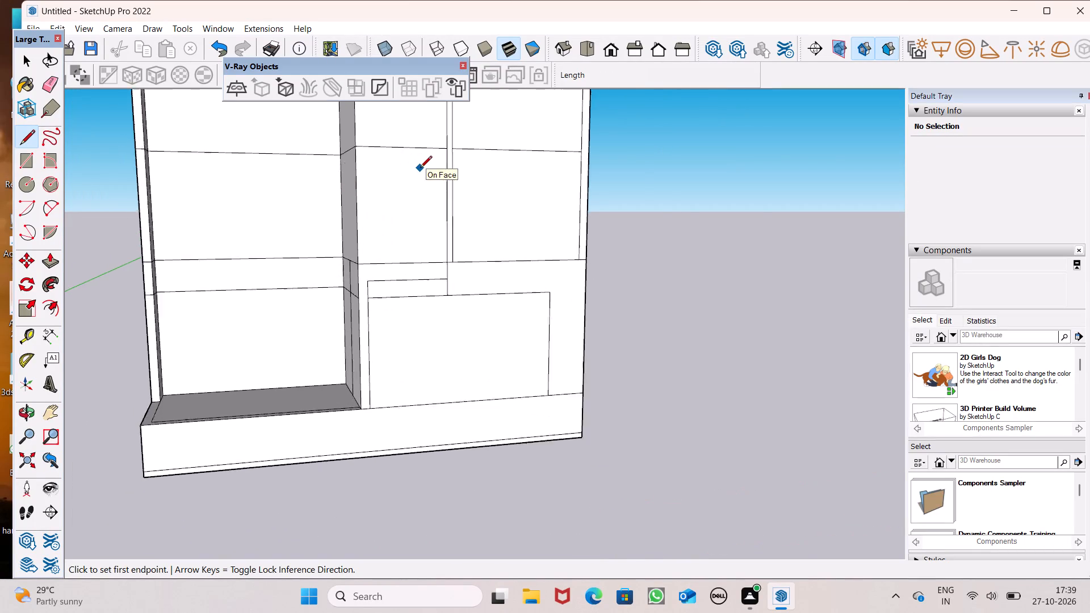
{"action": "scroll", "coordinate": [420, 169], "scroll_direction": "up", "scroll_amount": 3}
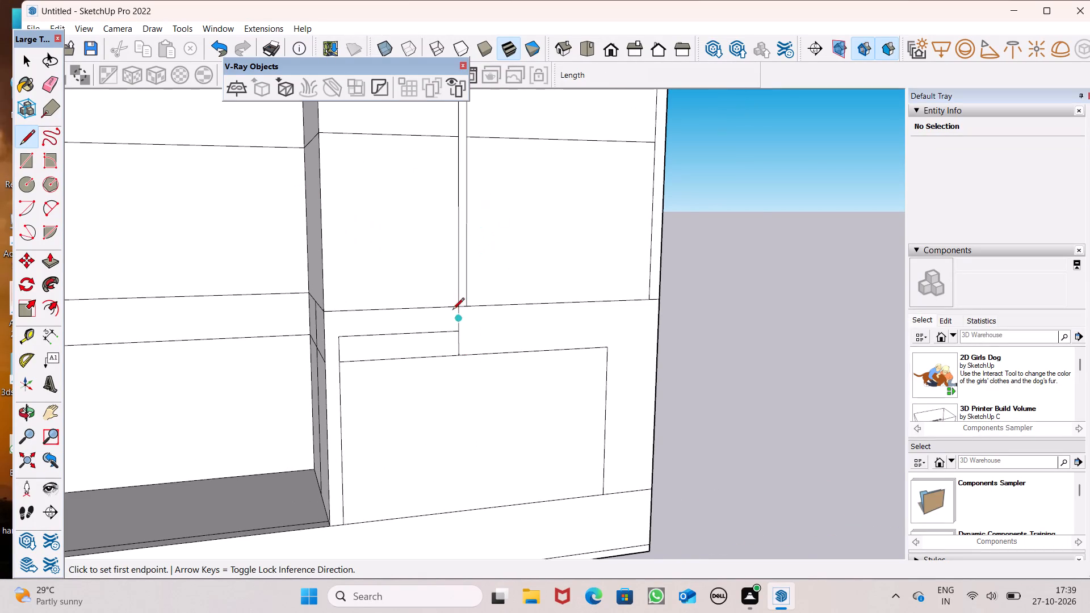
{"action": "scroll", "coordinate": [416, 396], "scroll_direction": "down", "scroll_amount": 5}
{"action": "middle_click_drag", "start_coordinate": [493, 390], "coordinate": [454, 400]}
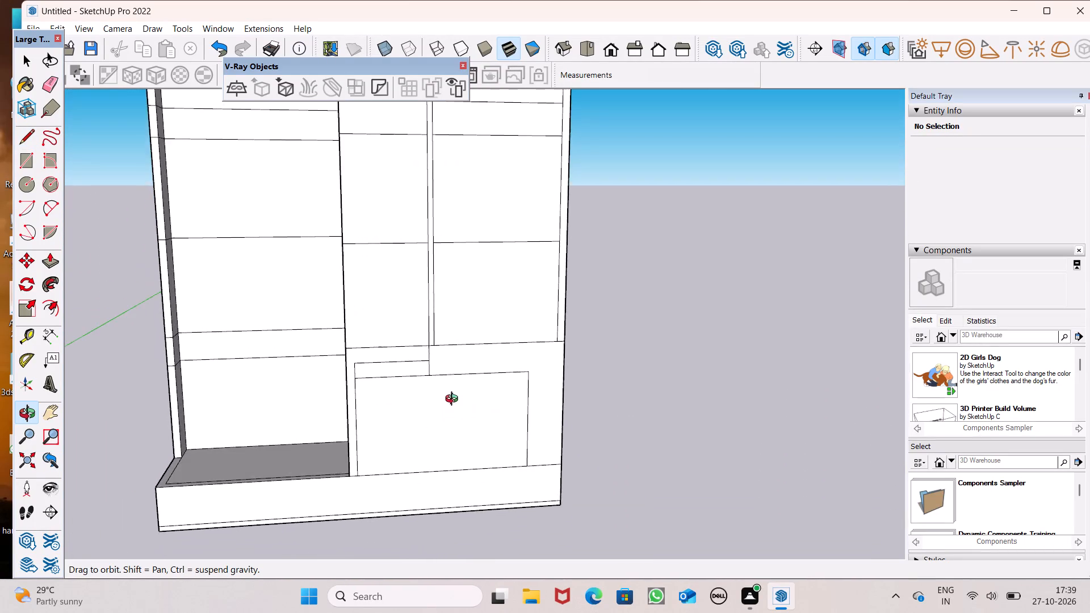
{"action": "middle_click_drag", "start_coordinate": [454, 400], "coordinate": [447, 384]}
{"action": "middle_click_drag", "start_coordinate": [446, 383], "coordinate": [438, 351]}
{"action": "scroll", "coordinate": [429, 324], "scroll_direction": "up", "scroll_amount": 5}
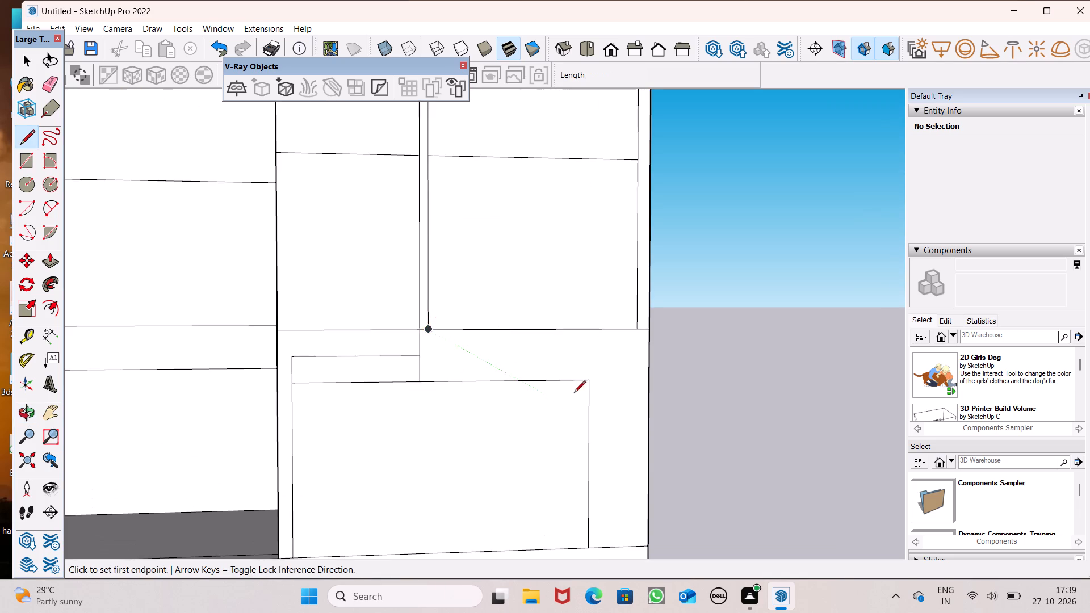
{"action": "middle_click_drag", "start_coordinate": [577, 393], "coordinate": [542, 360]}
{"action": "scroll", "coordinate": [547, 358], "scroll_direction": "up", "scroll_amount": 1}
{"action": "scroll", "coordinate": [434, 298], "scroll_direction": "up", "scroll_amount": 1}
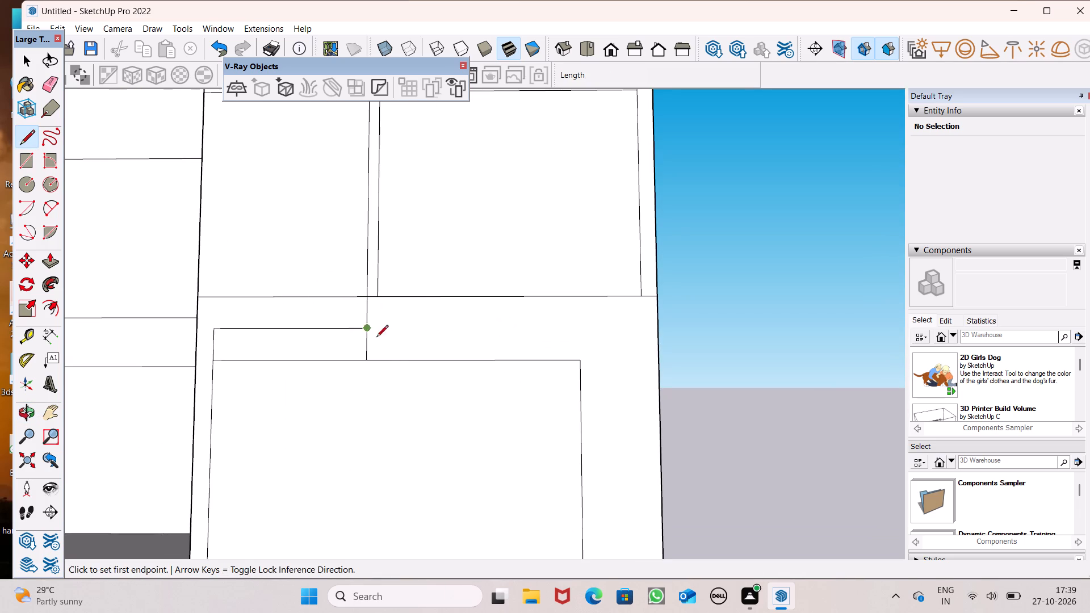
{"action": "scroll", "coordinate": [388, 342], "scroll_direction": "up", "scroll_amount": 2}
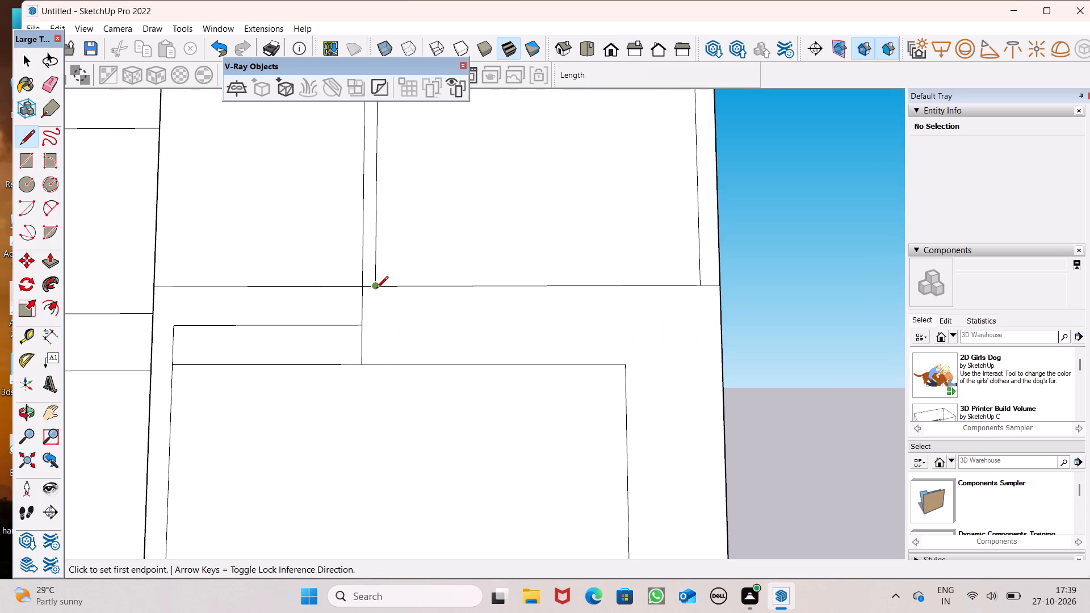
{"action": "left_click", "coordinate": [376, 288]}
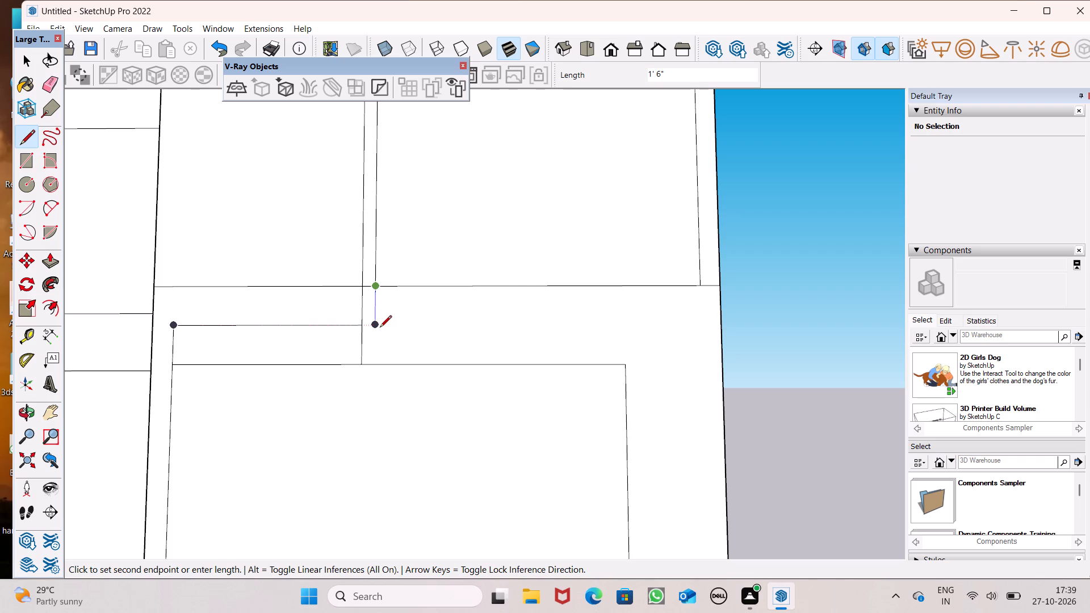
{"action": "left_click", "coordinate": [380, 327]}
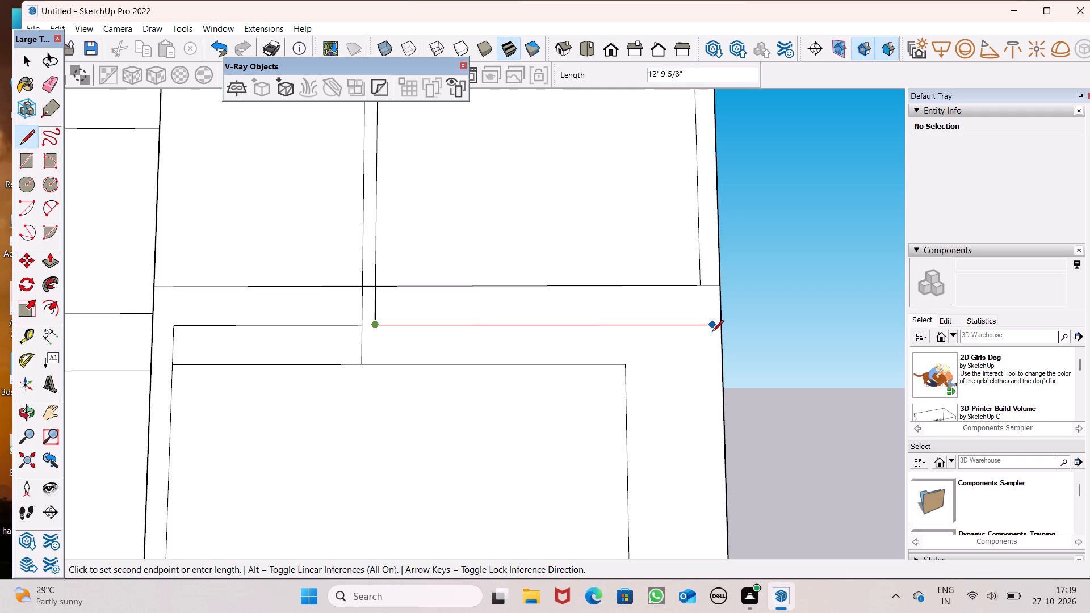
{"action": "key", "text": "space"}
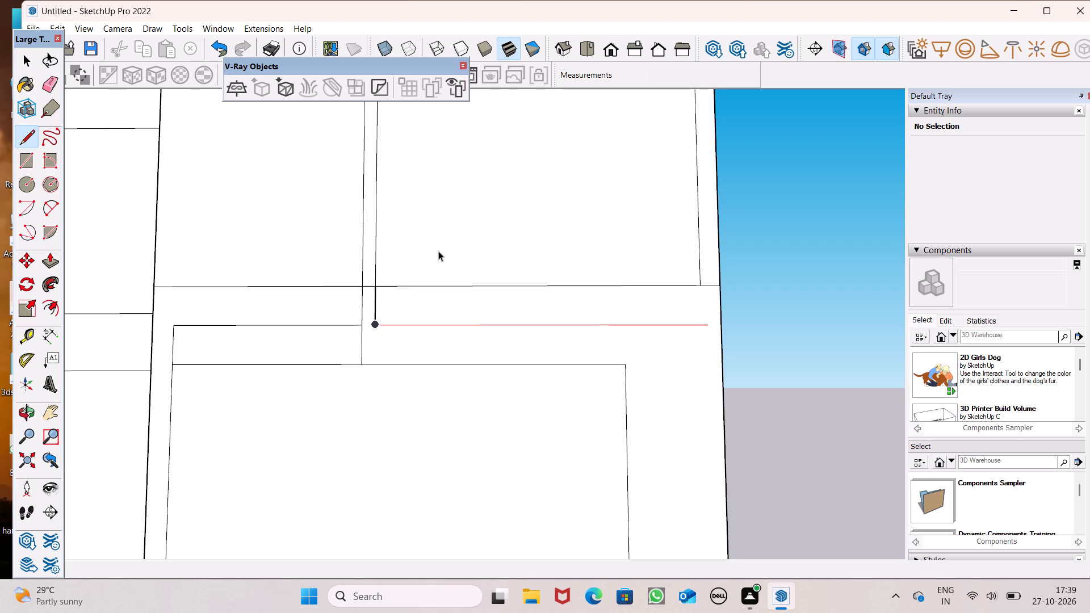
Continue the raised horizontal line from the central partition line to just above the opening's upper right corner.
{"action": "scroll", "coordinate": [438, 251], "scroll_direction": "down", "scroll_amount": 1}
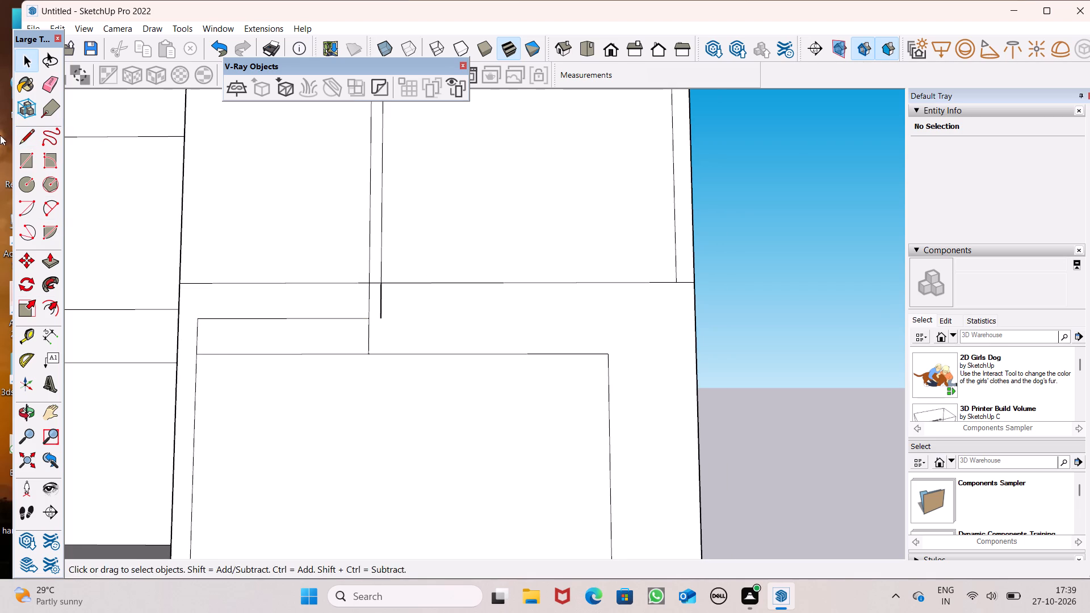
{"action": "left_click", "coordinate": [33, 142]}
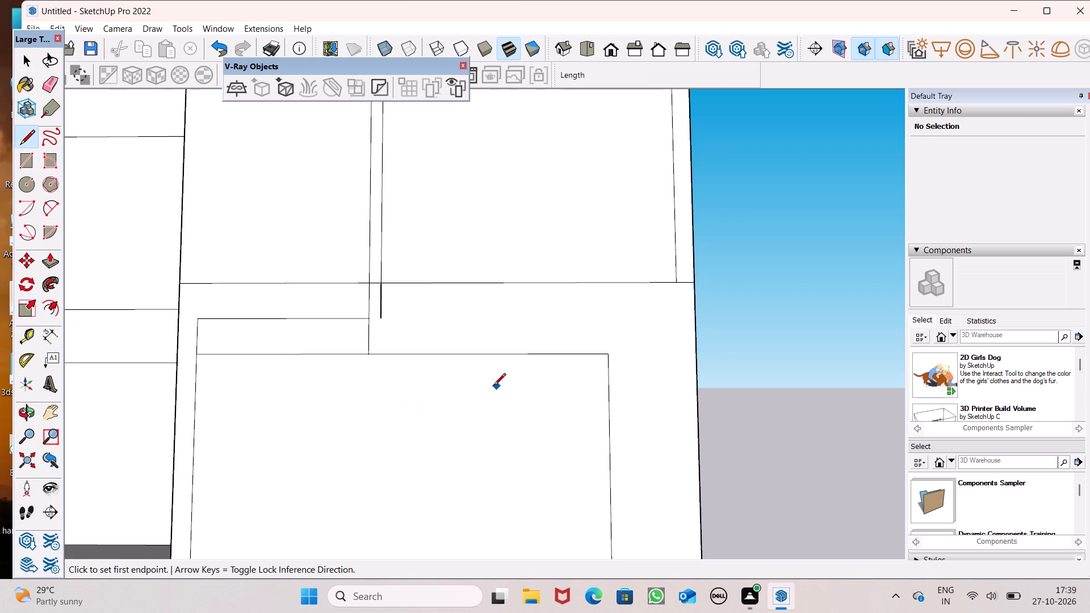
{"action": "left_click", "coordinate": [371, 321]}
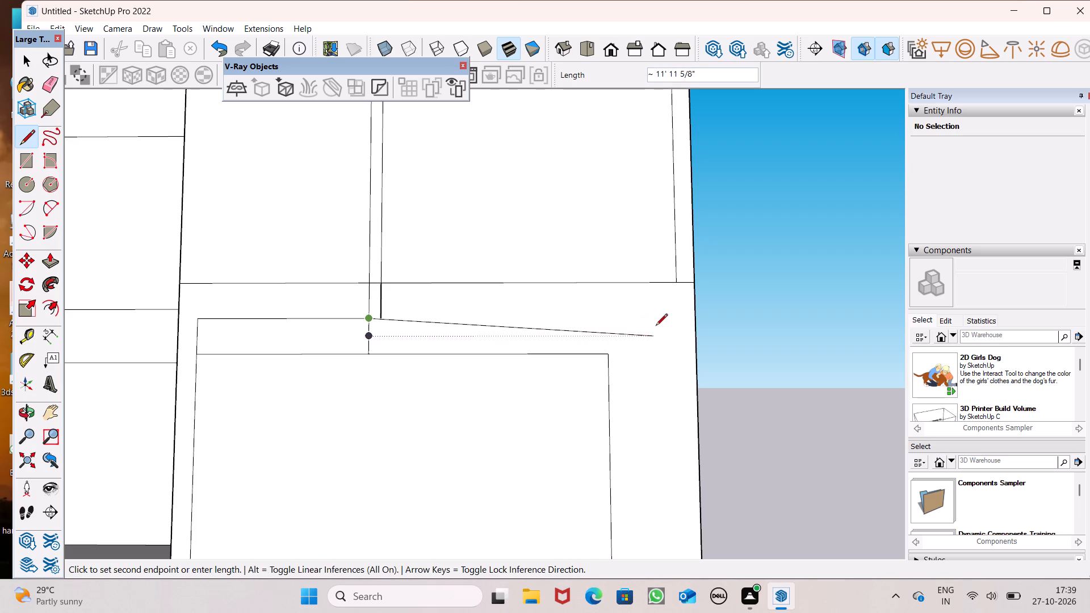
{"action": "left_click", "coordinate": [607, 316]}
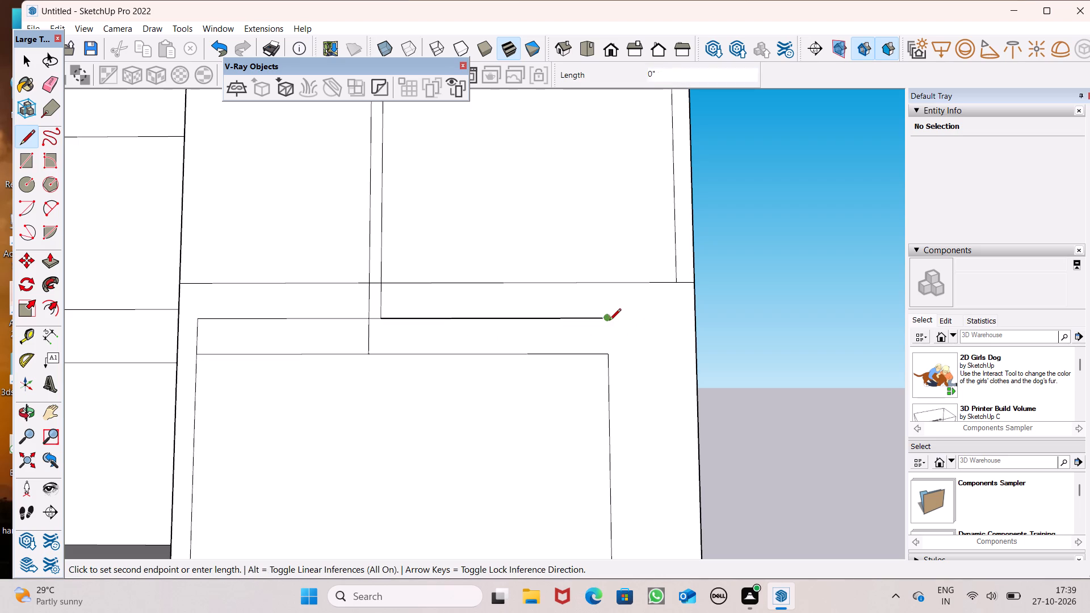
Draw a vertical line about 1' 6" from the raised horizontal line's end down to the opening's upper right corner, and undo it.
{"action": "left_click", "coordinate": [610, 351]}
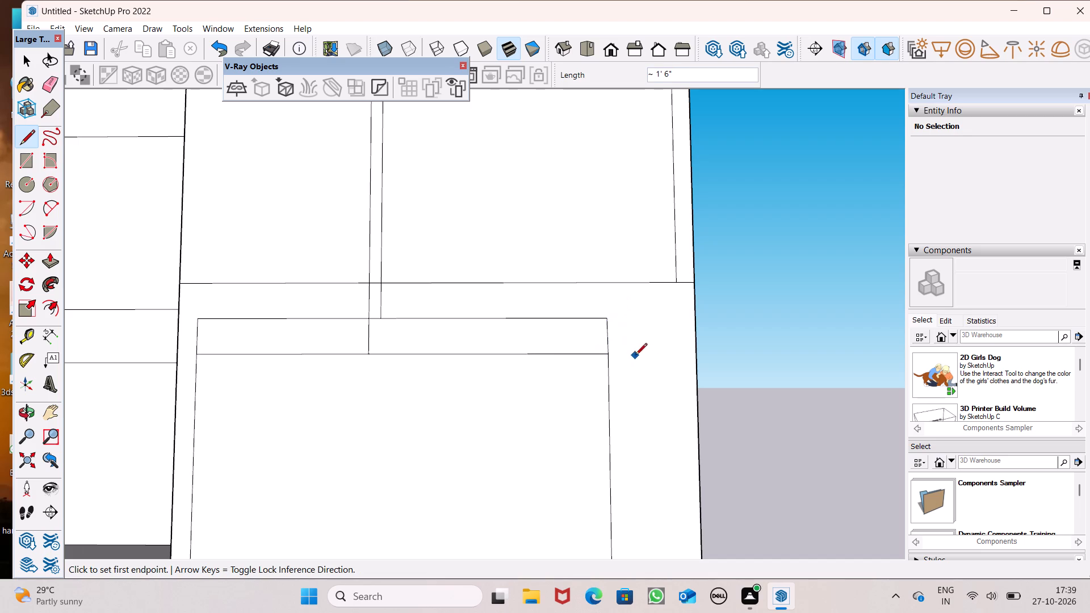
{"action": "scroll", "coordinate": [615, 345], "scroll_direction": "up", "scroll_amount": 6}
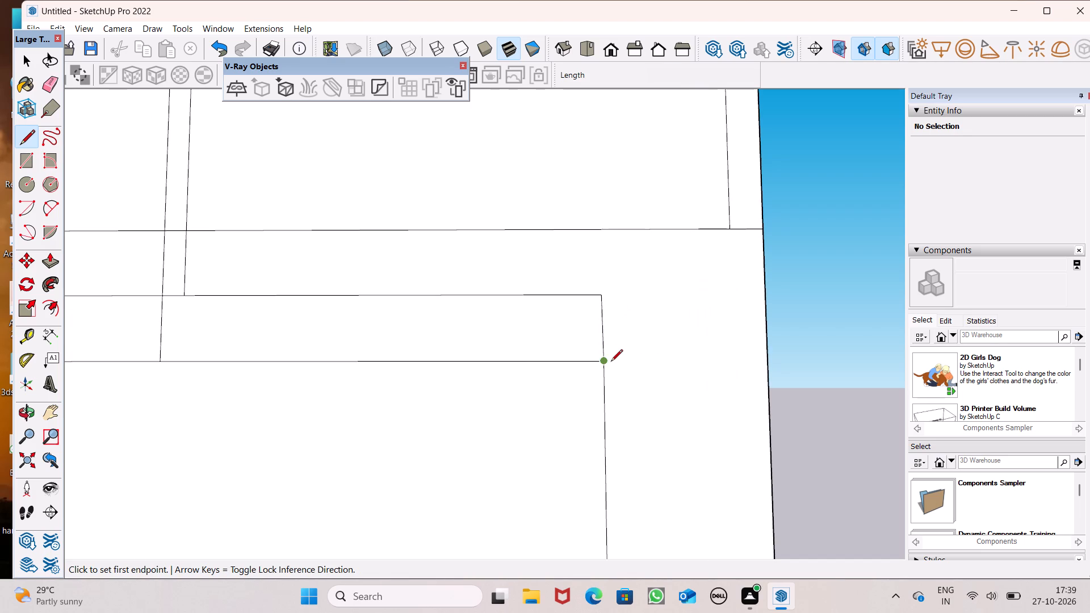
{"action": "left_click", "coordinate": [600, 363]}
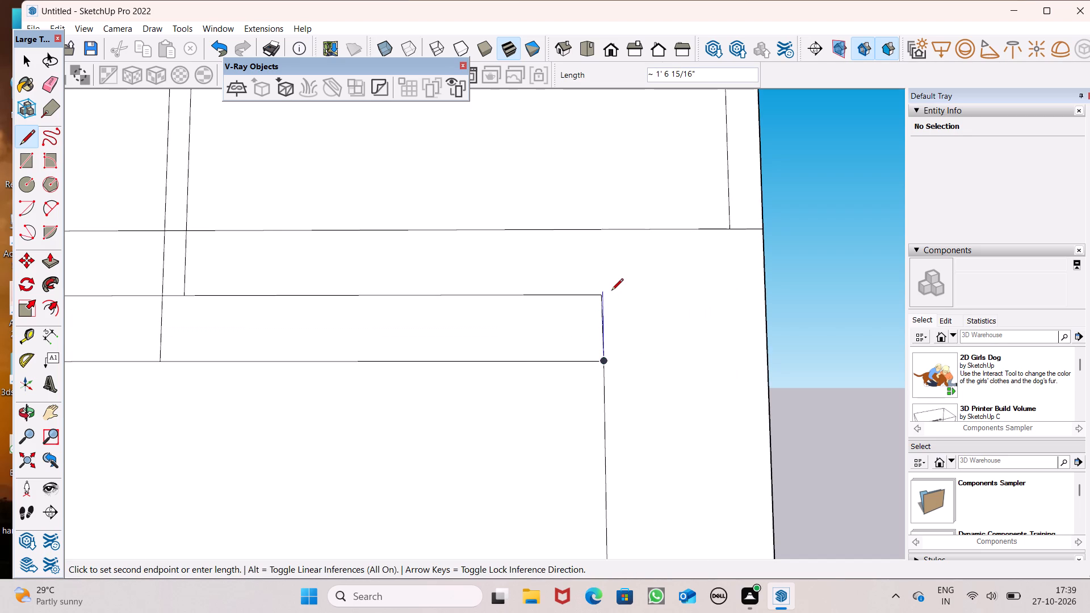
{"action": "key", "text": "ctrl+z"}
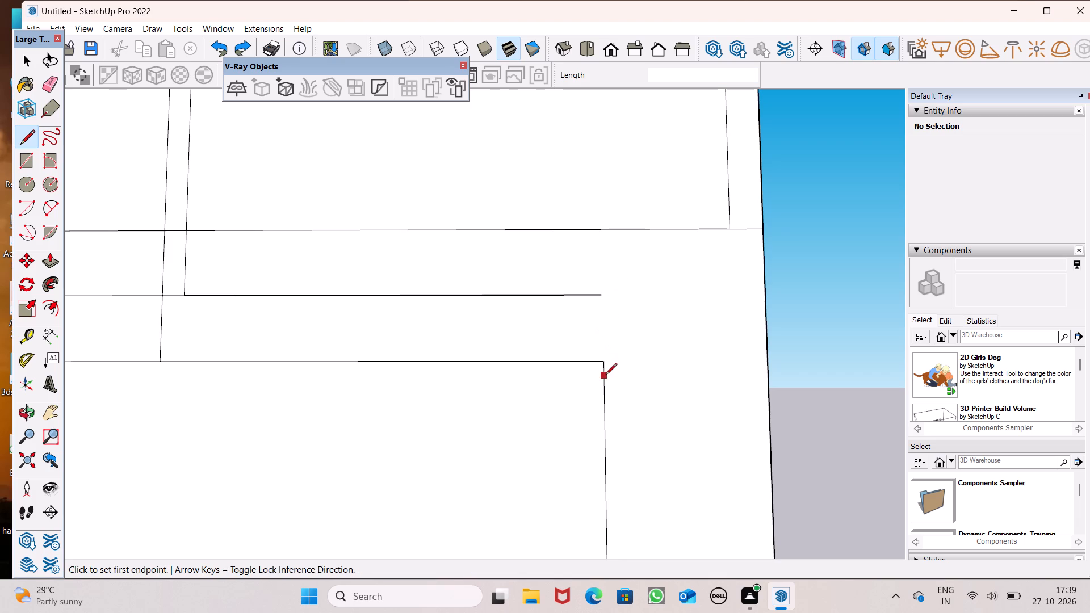
Draw a vertical line about 1' 10" upward from the opening's upper right corner, passing the raised horizontal line's end.
{"action": "left_click", "coordinate": [605, 361]}
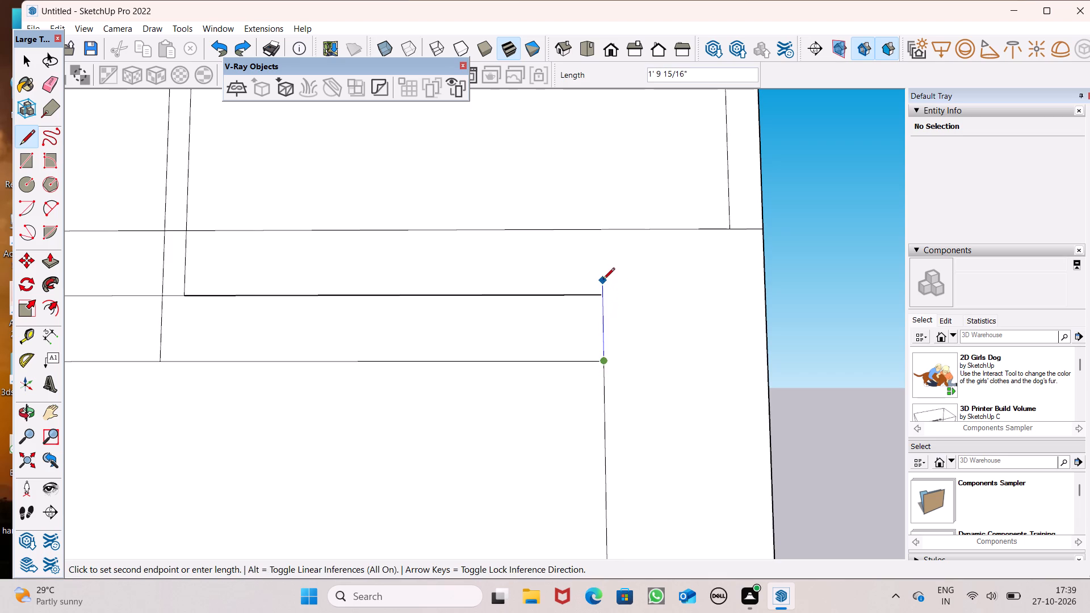
{"action": "left_click_drag", "start_coordinate": [603, 280], "coordinate": [612, 283]}
{"action": "scroll", "coordinate": [603, 304], "scroll_direction": "up", "scroll_amount": 16}
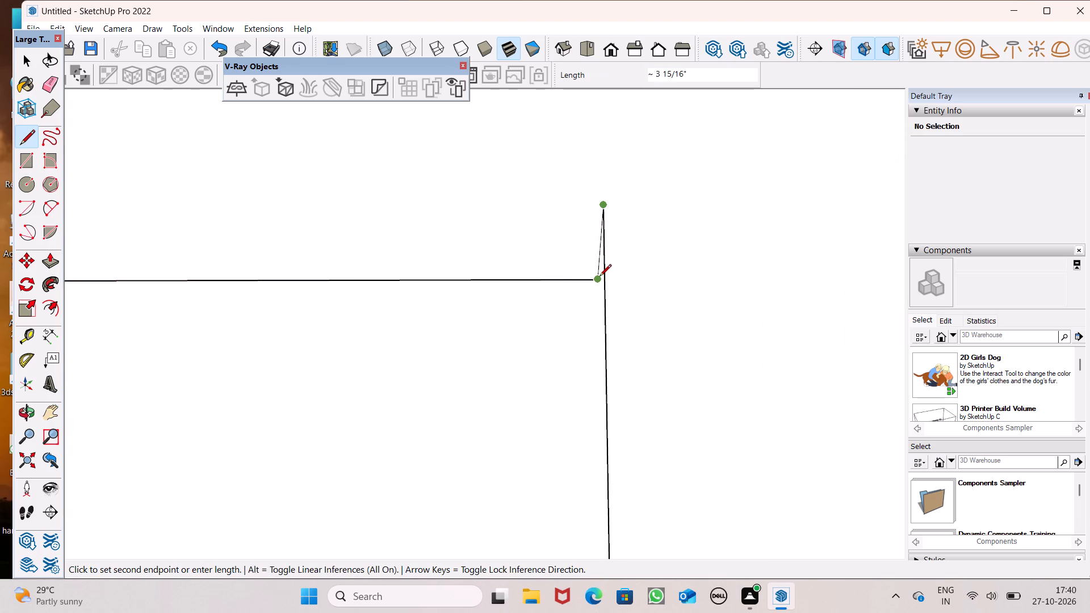
{"action": "key", "text": "space"}
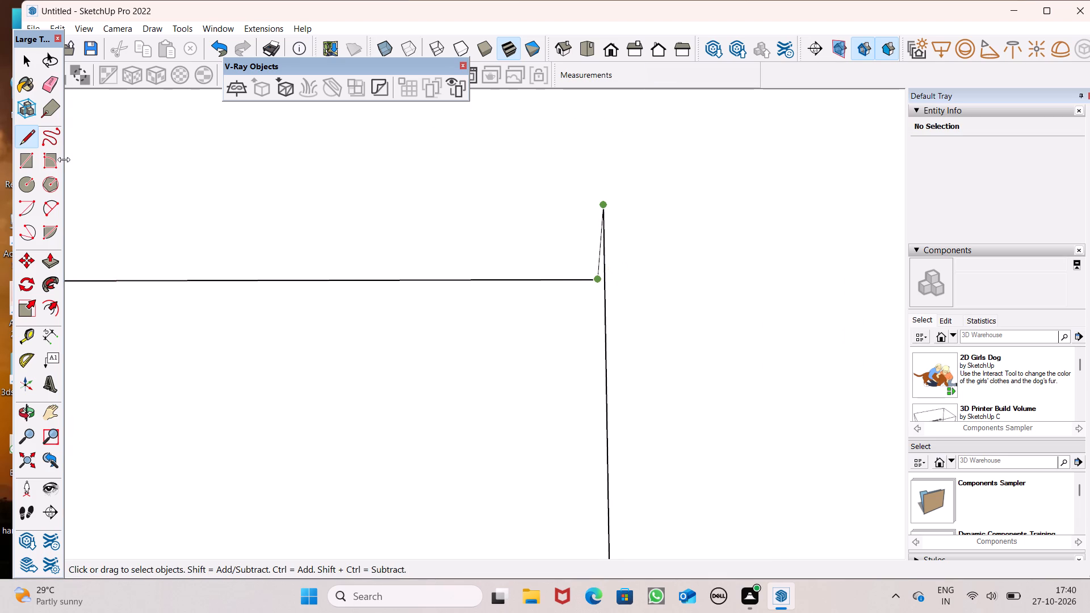
Extend the raised horizontal line about 1 5/16" so that it crosses the vertical line above the opening's upper right corner.
{"action": "left_click", "coordinate": [36, 136]}
{"action": "scroll", "coordinate": [595, 279], "scroll_direction": "up", "scroll_amount": 4}
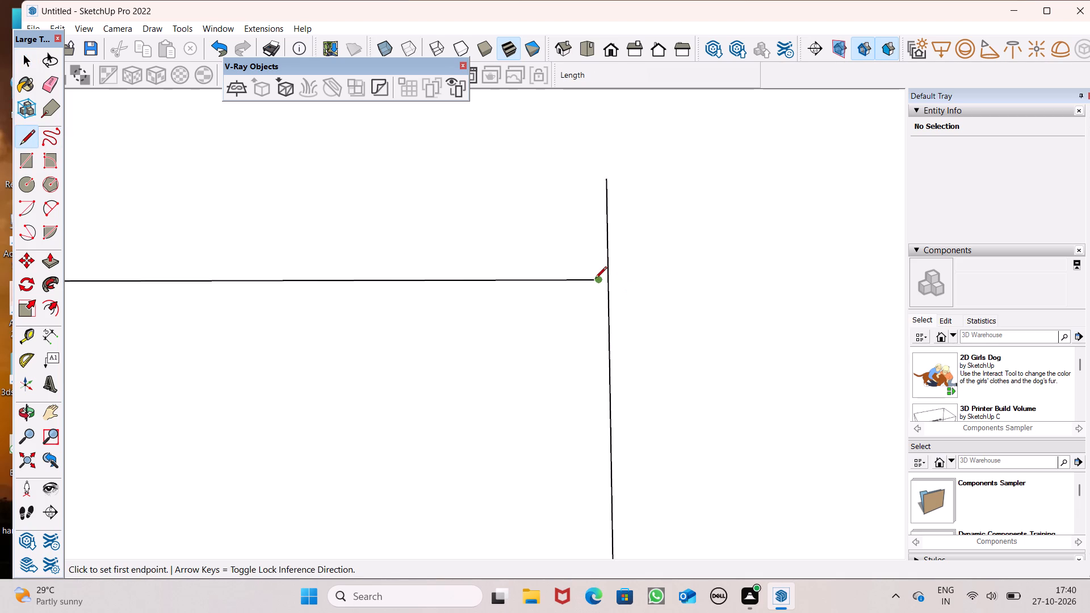
{"action": "left_click", "coordinate": [598, 280]}
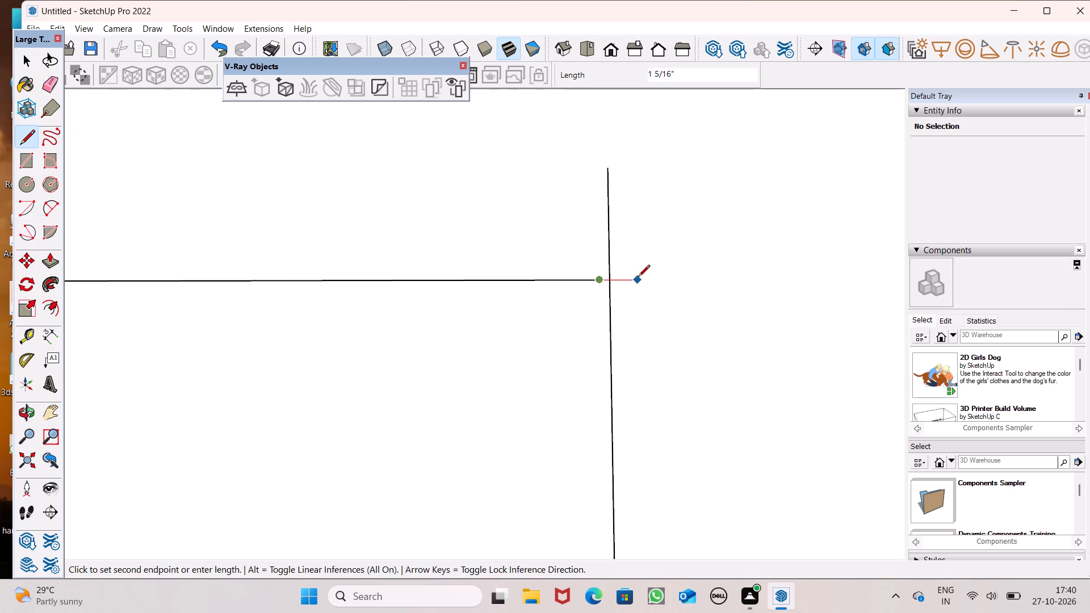
{"action": "left_click", "coordinate": [639, 278]}
{"action": "key", "text": "space"}
Erase the two overshooting stubs beyond the crossing of the raised horizontal line and the vertical line.
{"action": "left_click", "coordinate": [54, 86]}
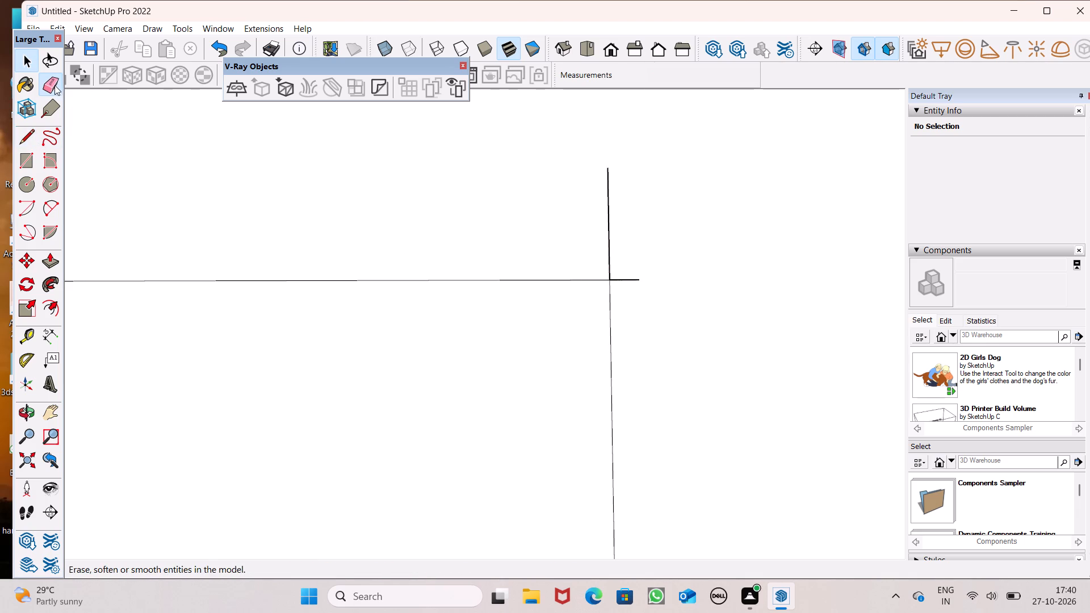
{"action": "left_click_drag", "start_coordinate": [590, 218], "coordinate": [623, 286]}
Erase the part of the opening's original top edge that lies left of the central partition pair.
{"action": "scroll", "coordinate": [502, 202], "scroll_direction": "down", "scroll_amount": 6}
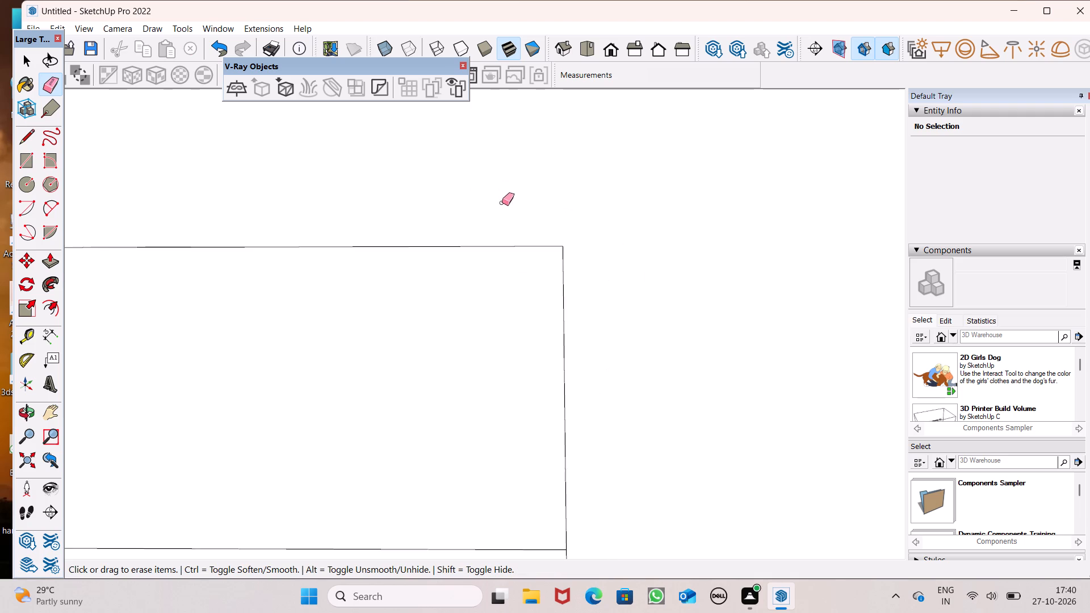
{"action": "scroll", "coordinate": [502, 204], "scroll_direction": "down", "scroll_amount": 14}
{"action": "scroll", "coordinate": [635, 288], "scroll_direction": "down", "scroll_amount": 8}
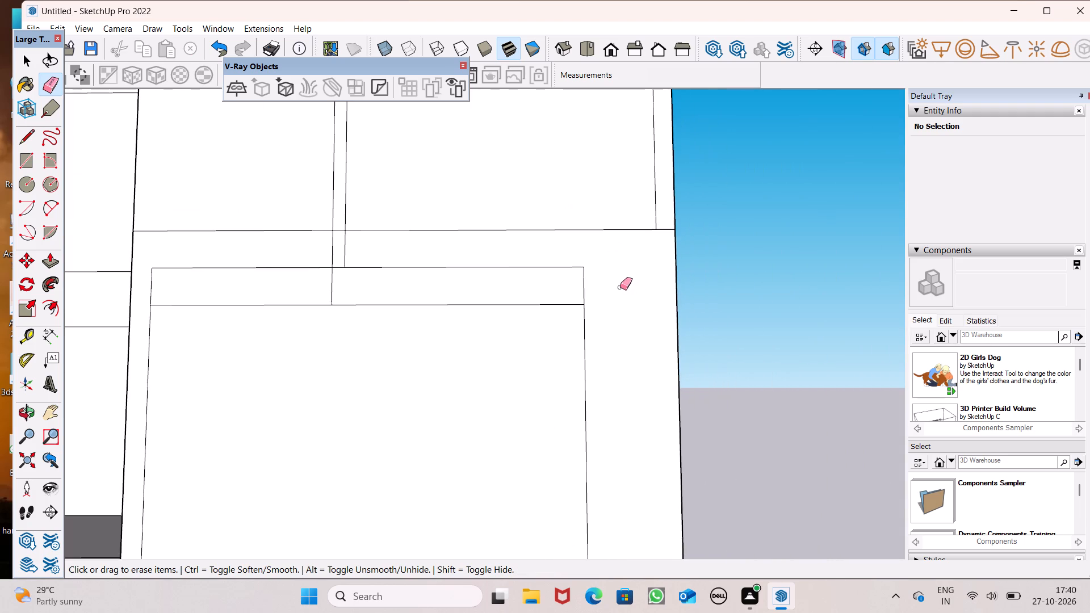
{"action": "scroll", "coordinate": [620, 286], "scroll_direction": "down", "scroll_amount": 6}
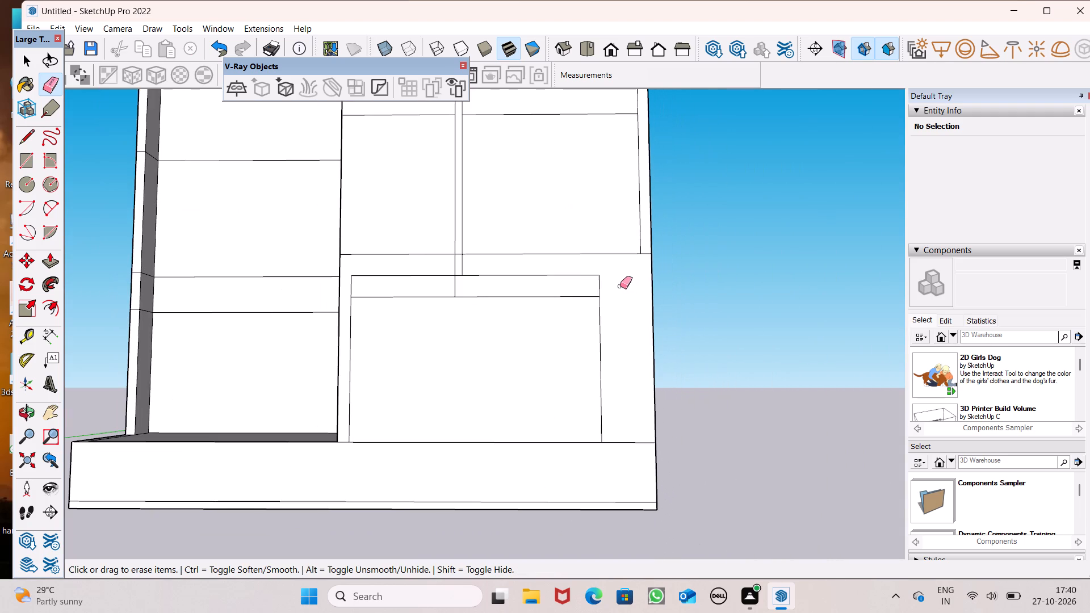
{"action": "middle_click_drag", "start_coordinate": [495, 363], "coordinate": [690, 517]}
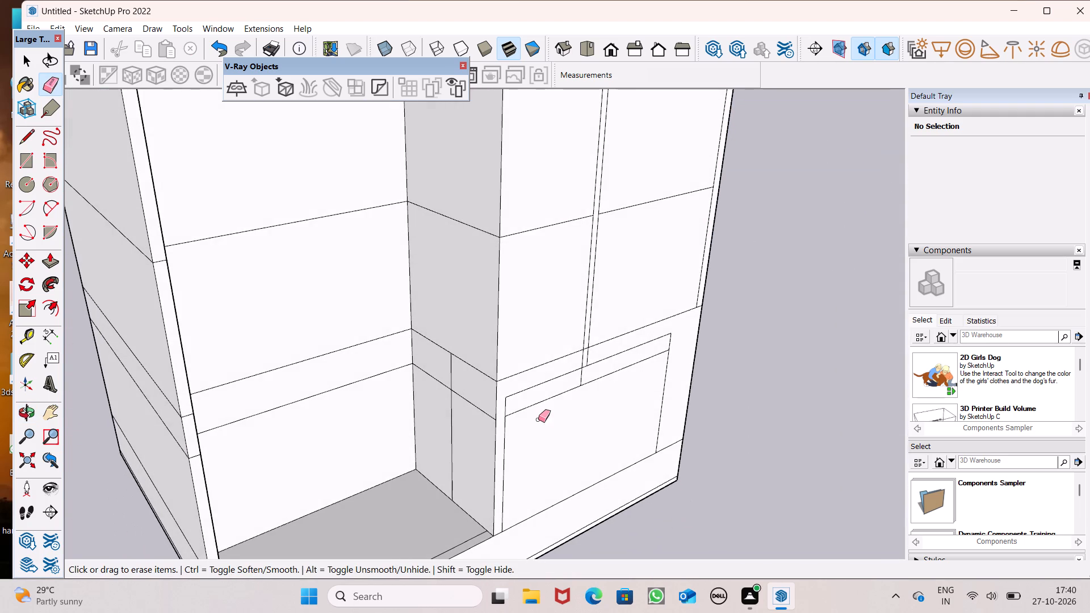
{"action": "scroll", "coordinate": [452, 338], "scroll_direction": "down", "scroll_amount": 1}
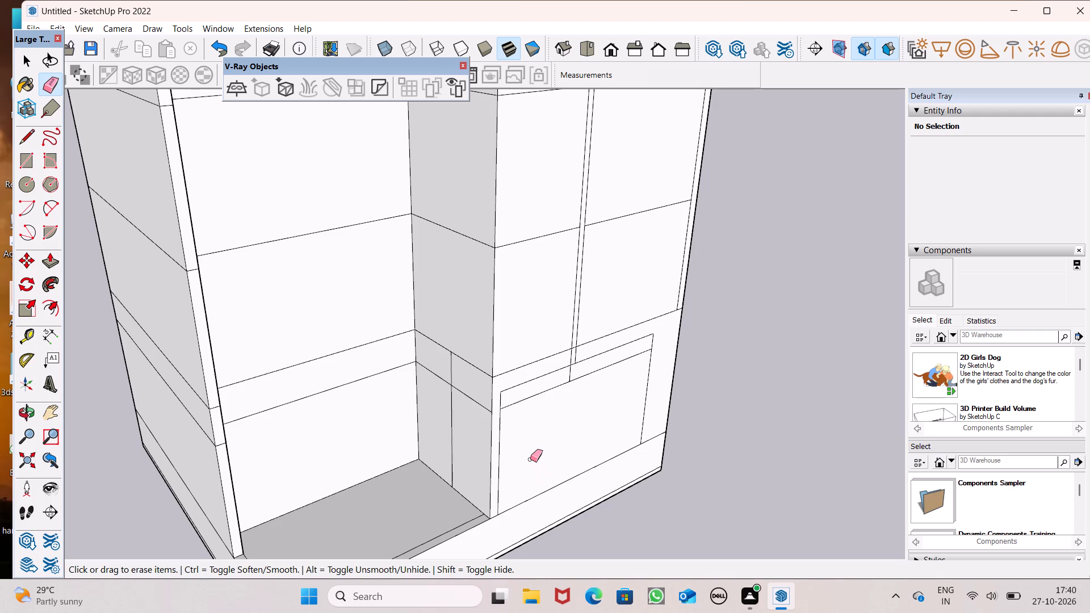
{"action": "scroll", "coordinate": [530, 459], "scroll_direction": "down", "scroll_amount": 1}
{"action": "middle_click_drag", "start_coordinate": [660, 611], "coordinate": [509, 514]}
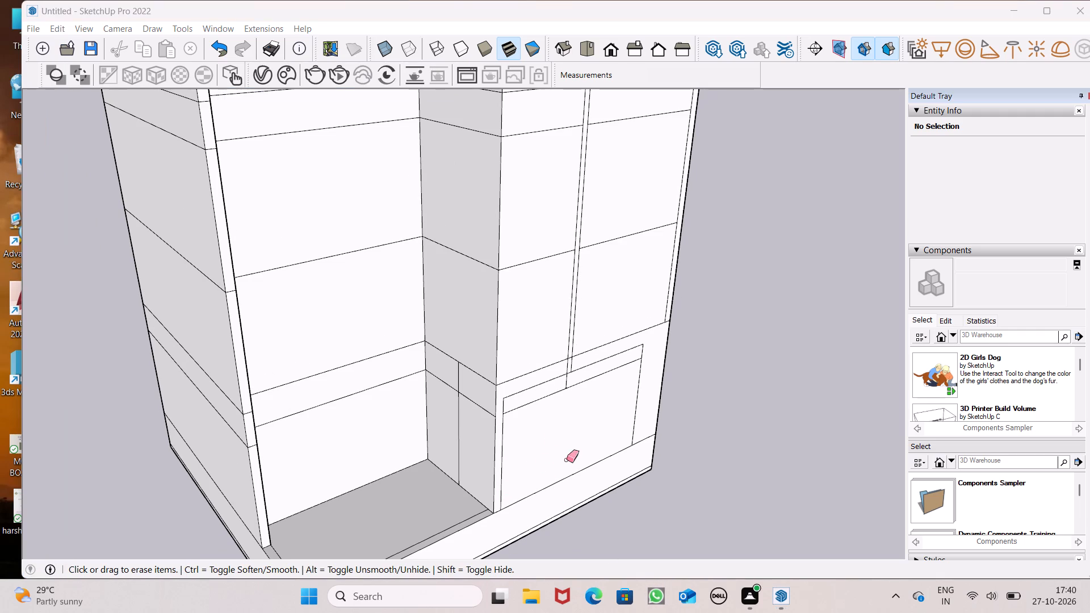
{"action": "middle_click_drag", "start_coordinate": [567, 459], "coordinate": [472, 438]}
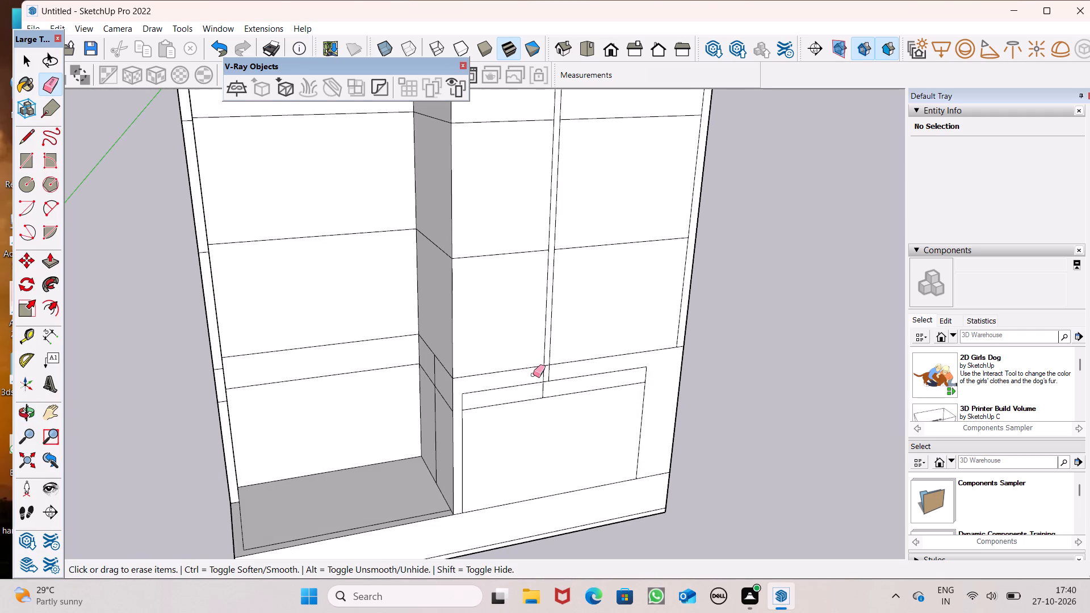
{"action": "middle_click_drag", "start_coordinate": [525, 419], "coordinate": [508, 363]}
{"action": "scroll", "coordinate": [508, 363], "scroll_direction": "up", "scroll_amount": 1}
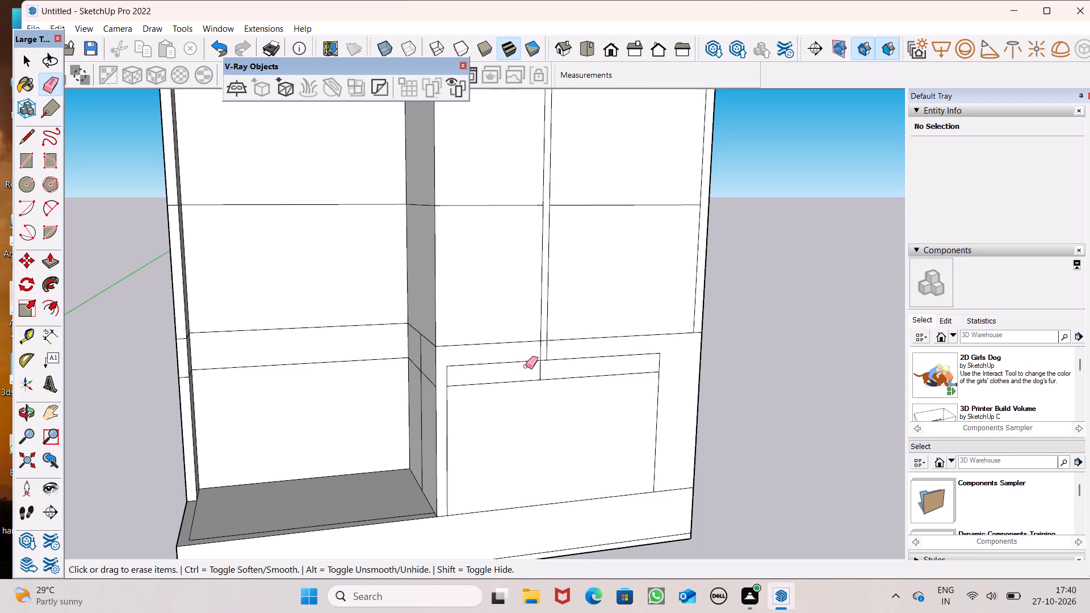
{"action": "left_click_drag", "start_coordinate": [524, 373], "coordinate": [524, 393]}
Erase the short piece of the raised horizontal line between the two central partition lines.
{"action": "middle_click_drag", "start_coordinate": [502, 409], "coordinate": [466, 403]}
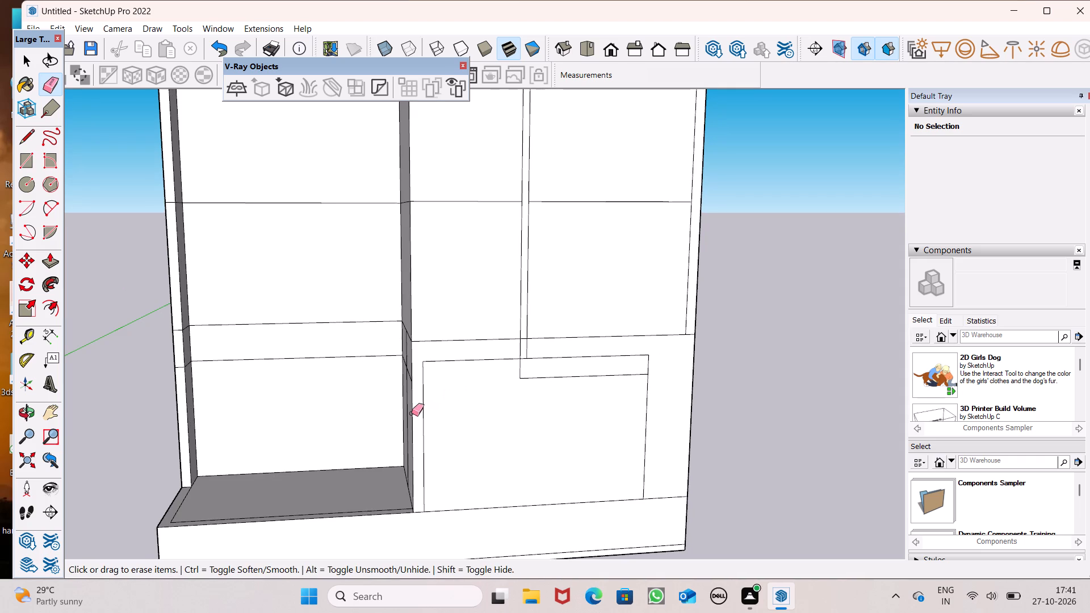
{"action": "middle_click_drag", "start_coordinate": [411, 414], "coordinate": [338, 401]}
{"action": "scroll", "coordinate": [556, 425], "scroll_direction": "up", "scroll_amount": 1}
{"action": "middle_click_drag", "start_coordinate": [559, 425], "coordinate": [623, 416]}
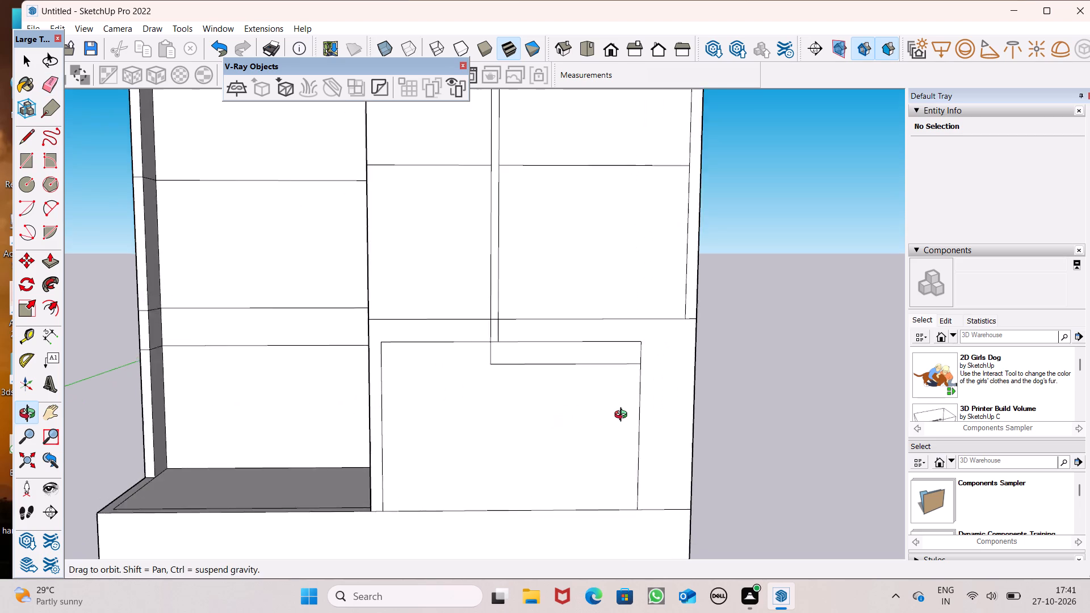
{"action": "middle_click_drag", "start_coordinate": [623, 416], "coordinate": [605, 455]}
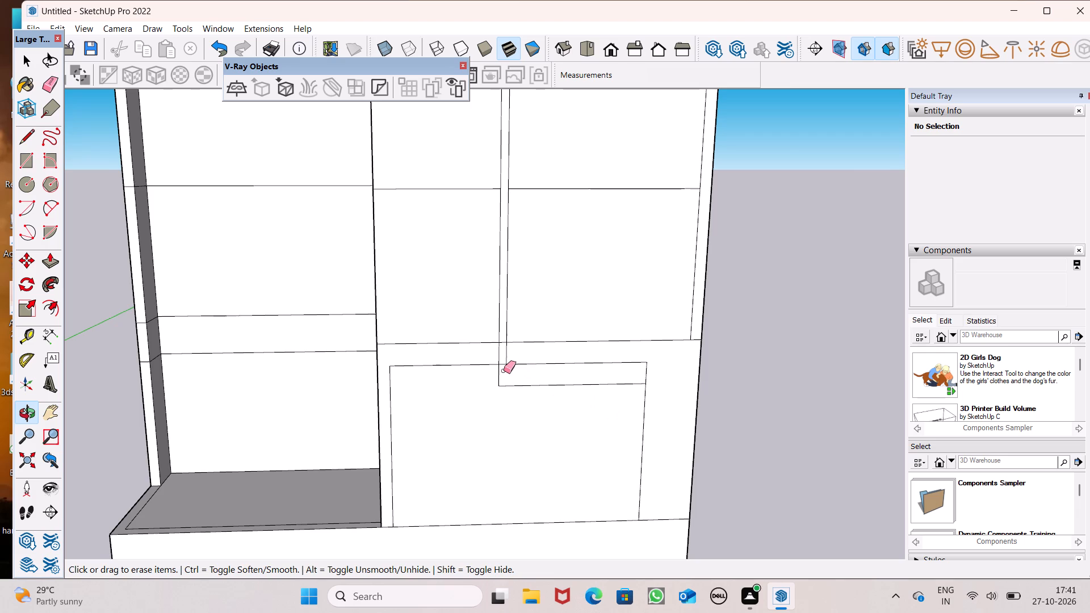
{"action": "scroll", "coordinate": [504, 371], "scroll_direction": "up", "scroll_amount": 6}
{"action": "left_click_drag", "start_coordinate": [499, 355], "coordinate": [500, 362]}
Push/Pull the L-shaped strip left of and above the opening, up to the central partition pair, 11 1/4" outward.
{"action": "scroll", "coordinate": [576, 363], "scroll_direction": "down", "scroll_amount": 2}
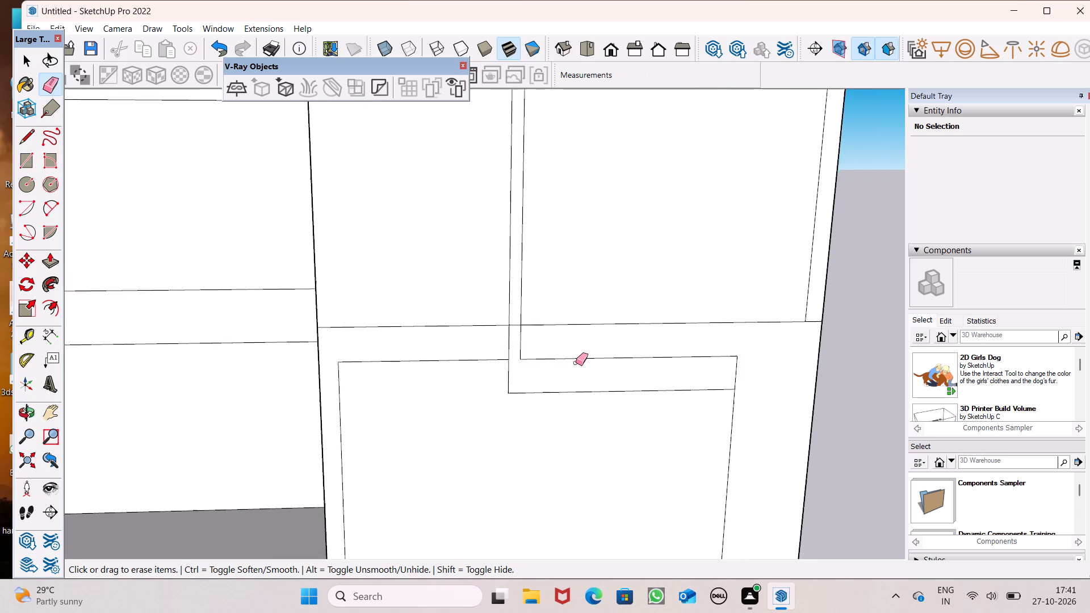
{"action": "scroll", "coordinate": [576, 363], "scroll_direction": "down", "scroll_amount": 3}
{"action": "middle_click_drag", "start_coordinate": [562, 401], "coordinate": [660, 423]}
{"action": "scroll", "coordinate": [627, 337], "scroll_direction": "down", "scroll_amount": 4}
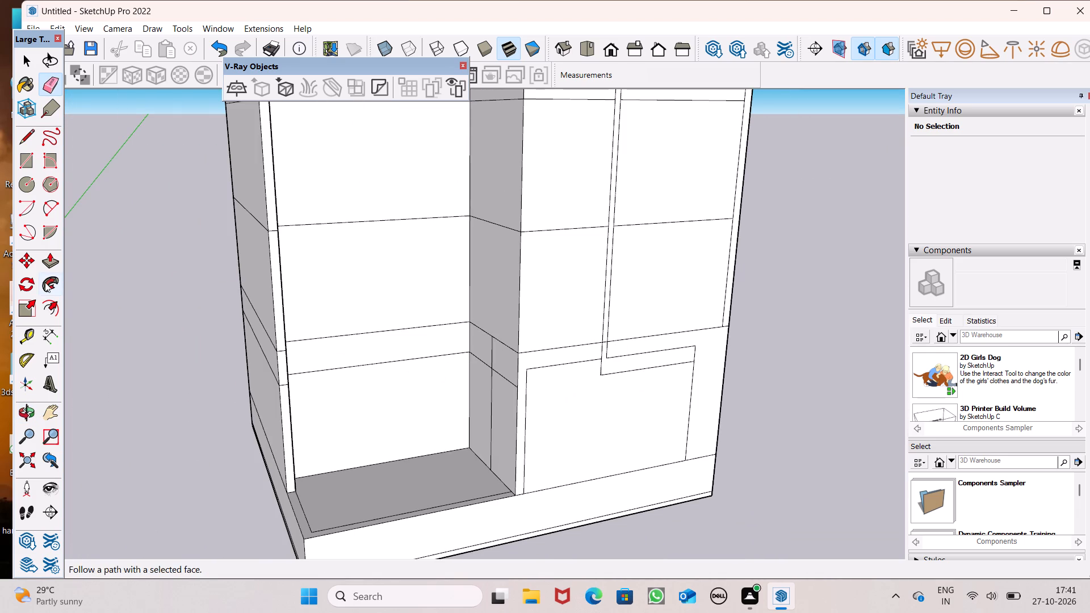
{"action": "left_click", "coordinate": [56, 256]}
{"action": "scroll", "coordinate": [403, 395], "scroll_direction": "down", "scroll_amount": 1}
{"action": "middle_click_drag", "start_coordinate": [436, 423], "coordinate": [475, 457]}
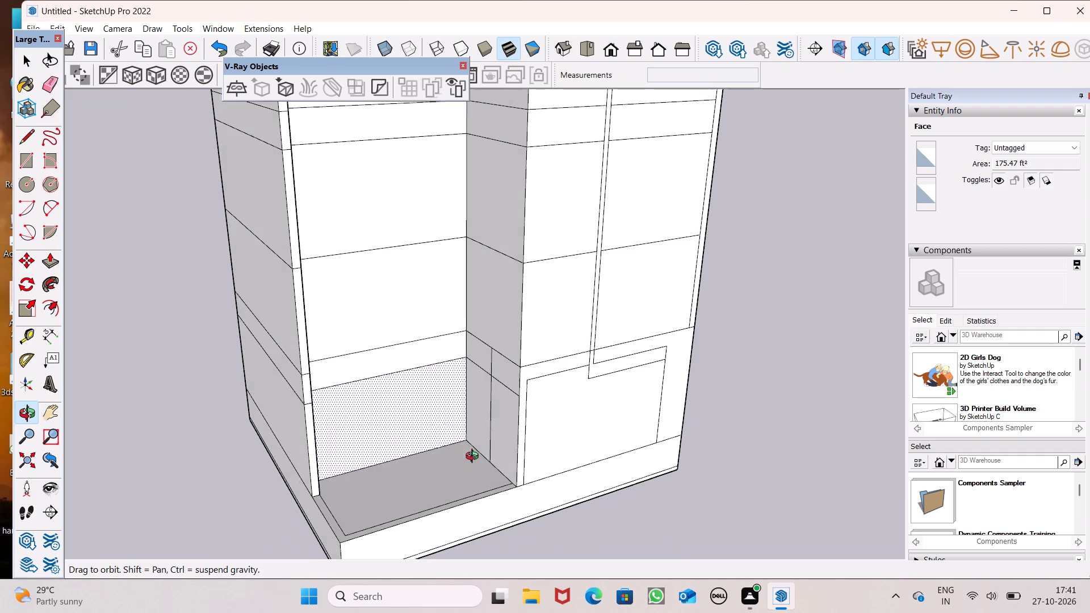
{"action": "middle_click_drag", "start_coordinate": [475, 457], "coordinate": [475, 459]}
{"action": "scroll", "coordinate": [572, 468], "scroll_direction": "up", "scroll_amount": 2}
{"action": "scroll", "coordinate": [516, 384], "scroll_direction": "down", "scroll_amount": 1}
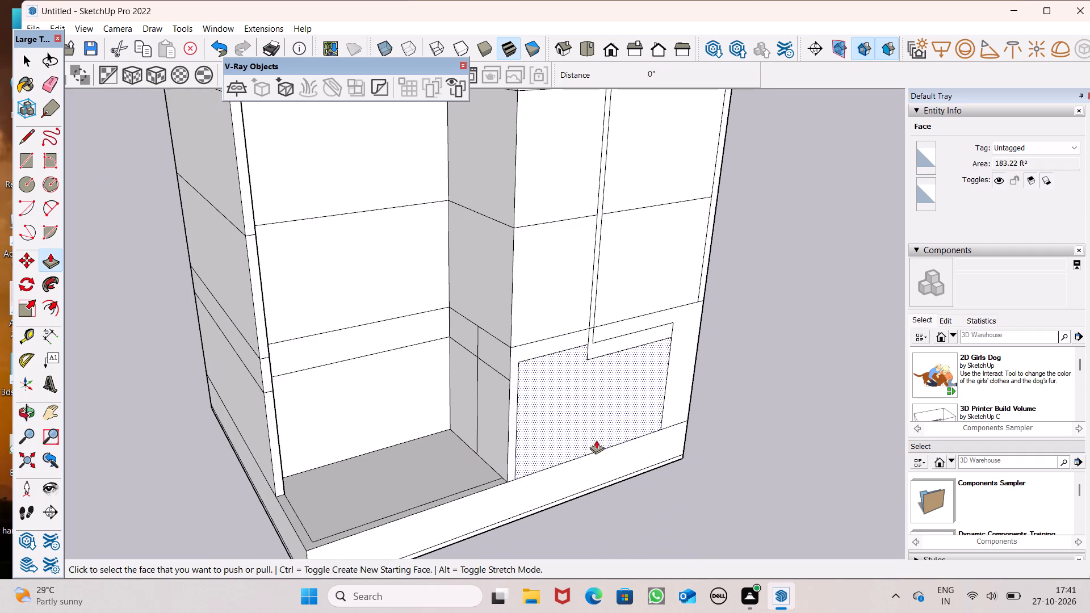
{"action": "middle_click_drag", "start_coordinate": [599, 449], "coordinate": [615, 484]}
{"action": "scroll", "coordinate": [518, 458], "scroll_direction": "up", "scroll_amount": 4}
{"action": "left_click_drag", "start_coordinate": [518, 457], "coordinate": [525, 469]}
Draw a line about 17' 2 13/16" long across the ground-storey opening, slightly above its bottom edge, from side to side.
{"action": "scroll", "coordinate": [442, 442], "scroll_direction": "down", "scroll_amount": 3}
{"action": "middle_click_drag", "start_coordinate": [496, 497], "coordinate": [421, 456]}
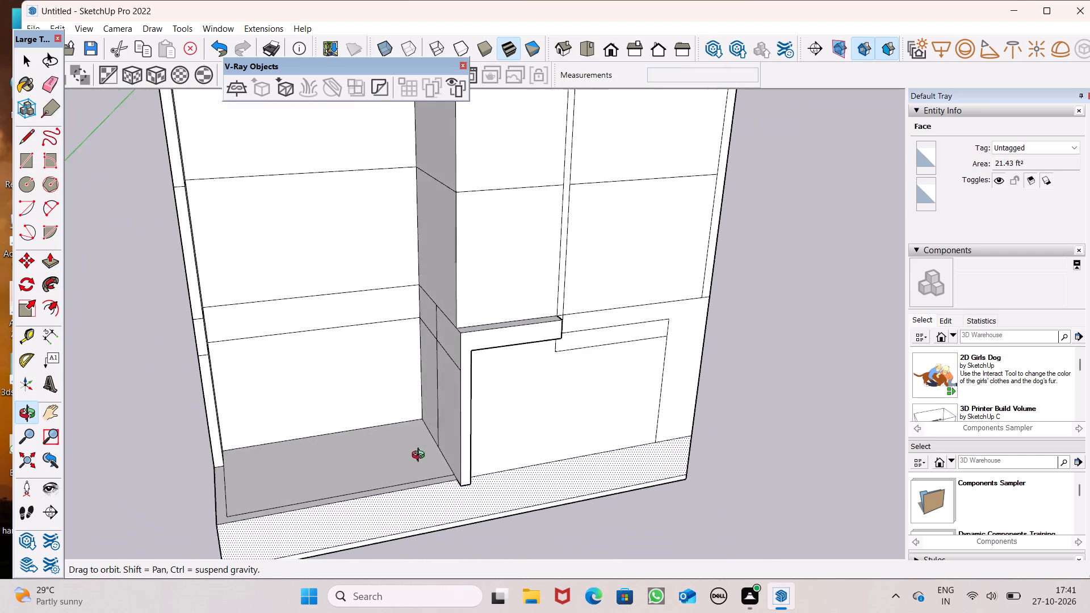
{"action": "middle_click_drag", "start_coordinate": [421, 456], "coordinate": [343, 471]}
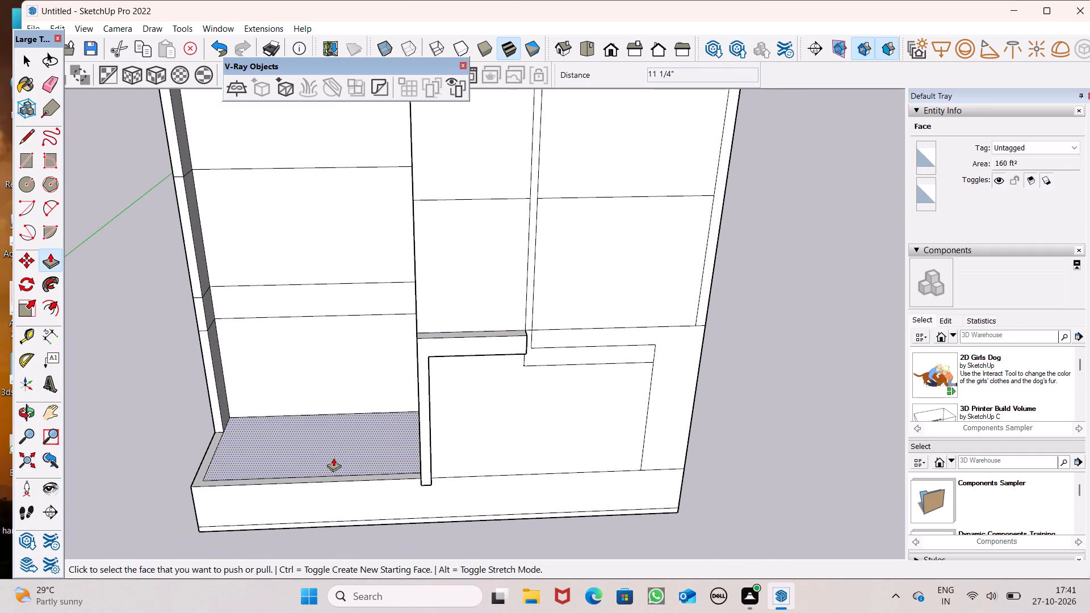
{"action": "middle_click", "coordinate": [332, 441]}
{"action": "middle_click_drag", "start_coordinate": [332, 430], "coordinate": [334, 423]}
{"action": "middle_click_drag", "start_coordinate": [326, 317], "coordinate": [297, 268]}
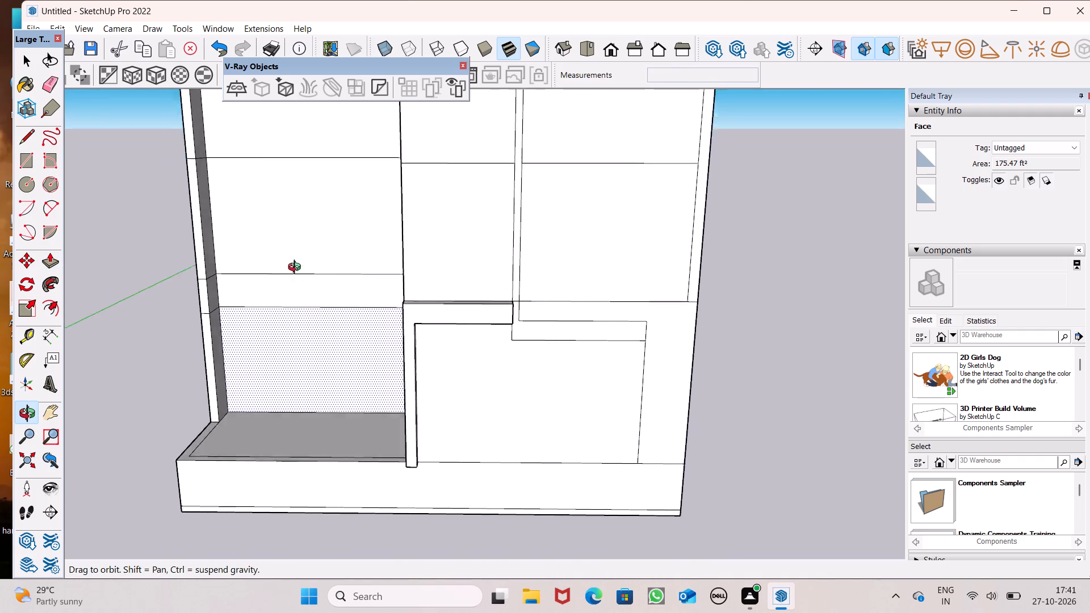
{"action": "middle_click_drag", "start_coordinate": [297, 268], "coordinate": [290, 241]}
{"action": "middle_click_drag", "start_coordinate": [357, 427], "coordinate": [349, 365]}
{"action": "scroll", "coordinate": [381, 400], "scroll_direction": "up", "scroll_amount": 1}
{"action": "middle_click", "coordinate": [382, 400]}
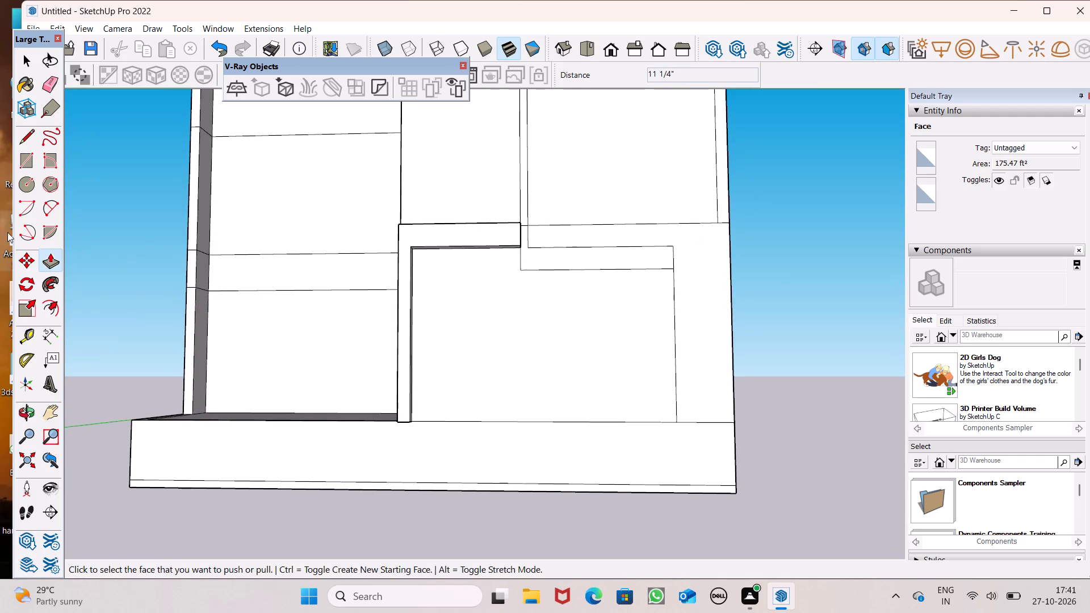
{"action": "left_click", "coordinate": [30, 138]}
{"action": "middle_click_drag", "start_coordinate": [290, 320], "coordinate": [246, 346]}
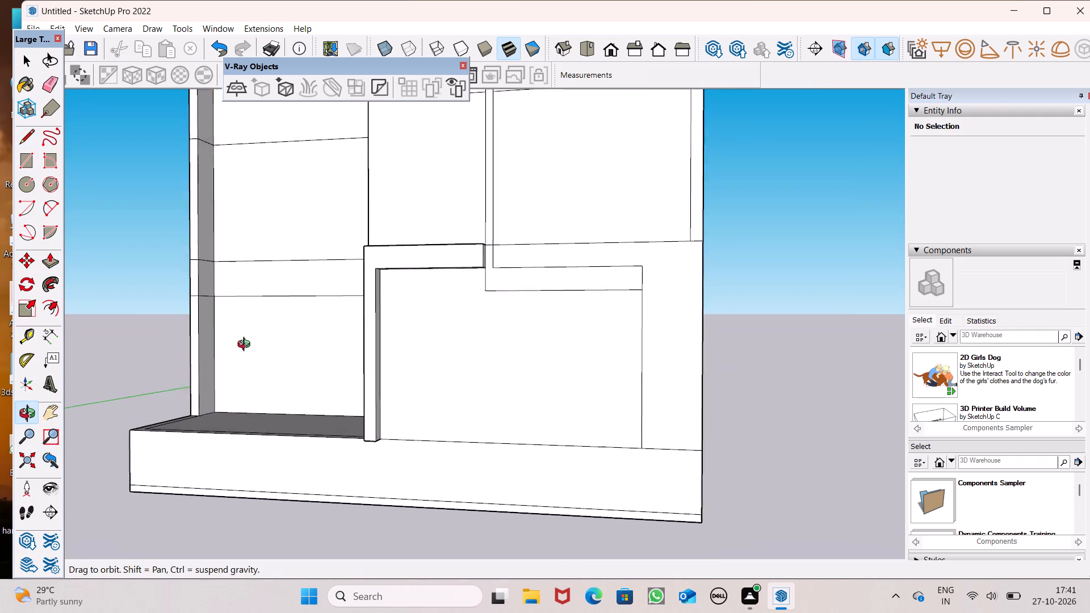
{"action": "middle_click_drag", "start_coordinate": [246, 346], "coordinate": [227, 366]}
{"action": "scroll", "coordinate": [234, 356], "scroll_direction": "up", "scroll_amount": 1}
{"action": "scroll", "coordinate": [348, 419], "scroll_direction": "up", "scroll_amount": 4}
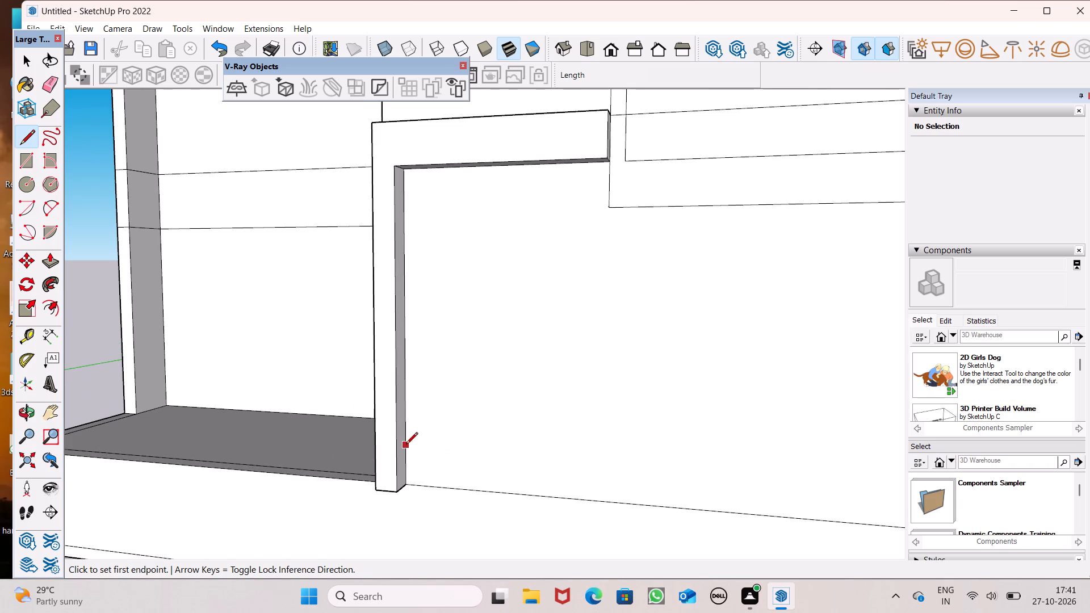
{"action": "left_click", "coordinate": [406, 444]}
{"action": "scroll", "coordinate": [410, 421], "scroll_direction": "down", "scroll_amount": 5}
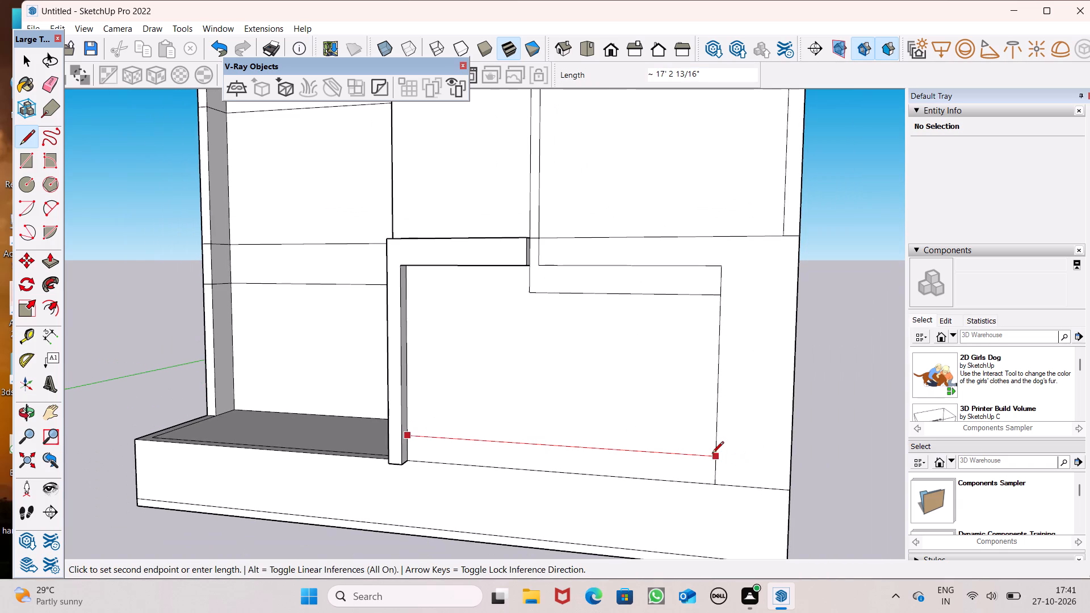
{"action": "left_click", "coordinate": [712, 454]}
Push/Pull the strip along the opening's bottom 11 1/4" outward, matching the projecting L-shaped frame.
{"action": "left_click", "coordinate": [48, 270]}
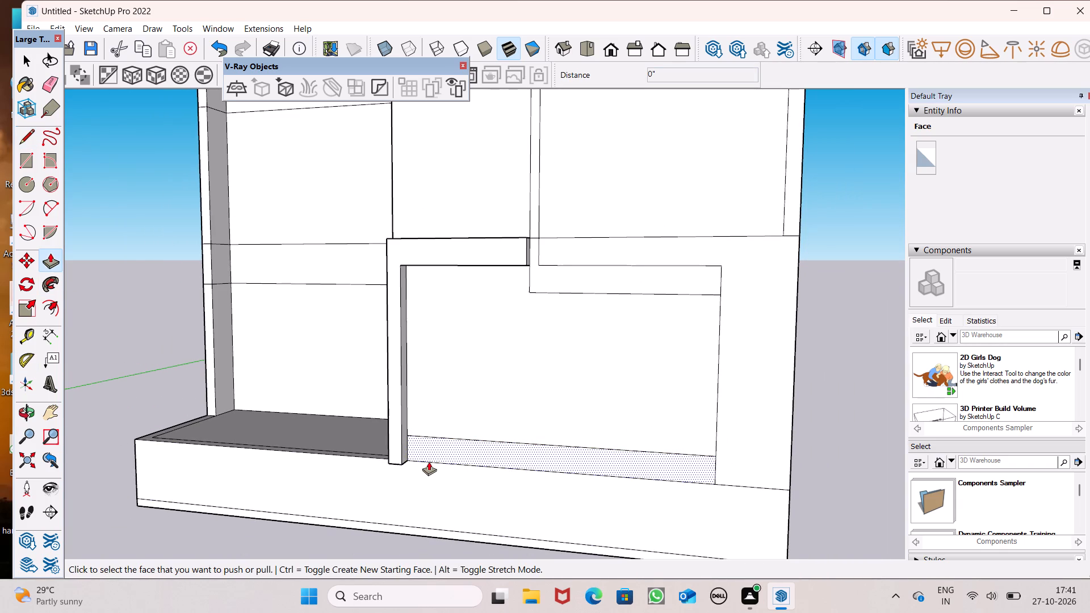
{"action": "left_click_drag", "start_coordinate": [425, 455], "coordinate": [395, 432]}
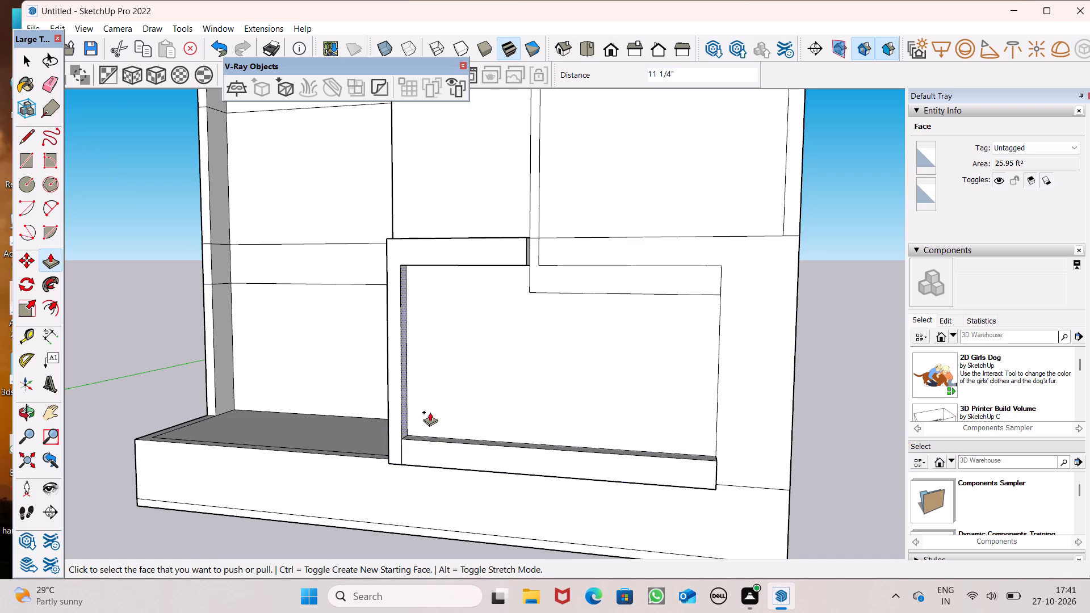
Examine the projecting frame and the remaining lines around the ground-storey opening from several angles.
{"action": "scroll", "coordinate": [431, 429], "scroll_direction": "down", "scroll_amount": 1}
{"action": "middle_click_drag", "start_coordinate": [456, 447], "coordinate": [538, 515]}
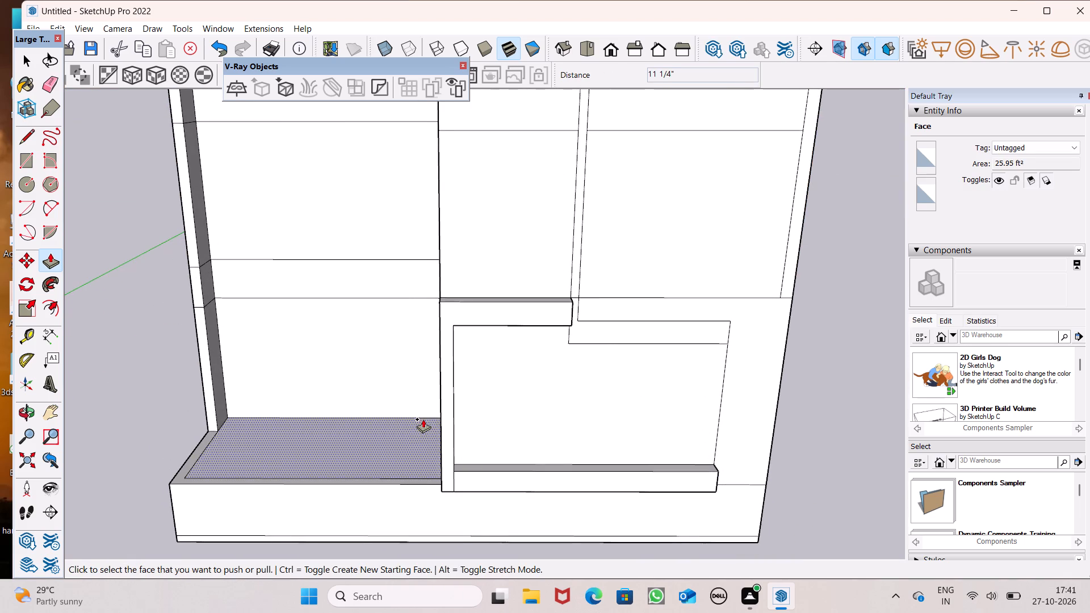
{"action": "scroll", "coordinate": [417, 423], "scroll_direction": "down", "scroll_amount": 2}
{"action": "middle_click_drag", "start_coordinate": [582, 372], "coordinate": [583, 464]}
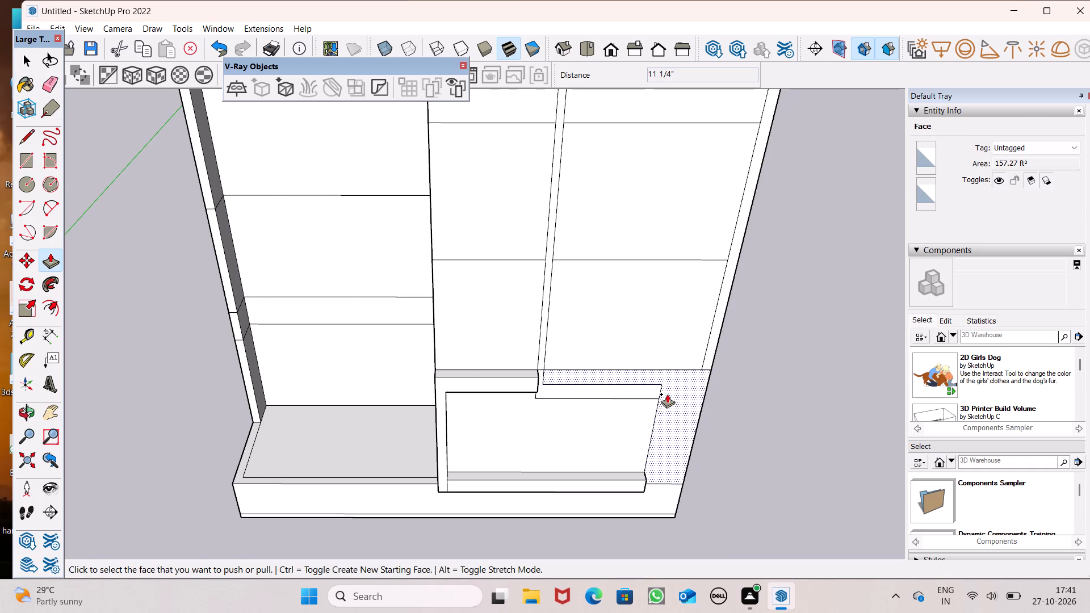
{"action": "middle_click_drag", "start_coordinate": [634, 387], "coordinate": [634, 330]}
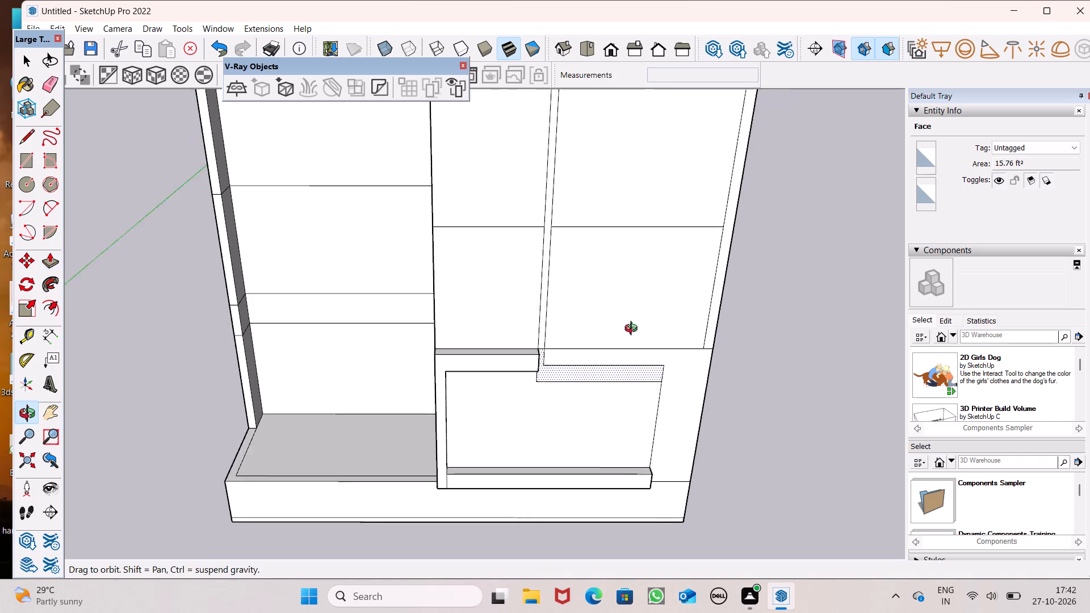
{"action": "middle_click_drag", "start_coordinate": [634, 330], "coordinate": [634, 301]}
{"action": "scroll", "coordinate": [561, 352], "scroll_direction": "up", "scroll_amount": 3}
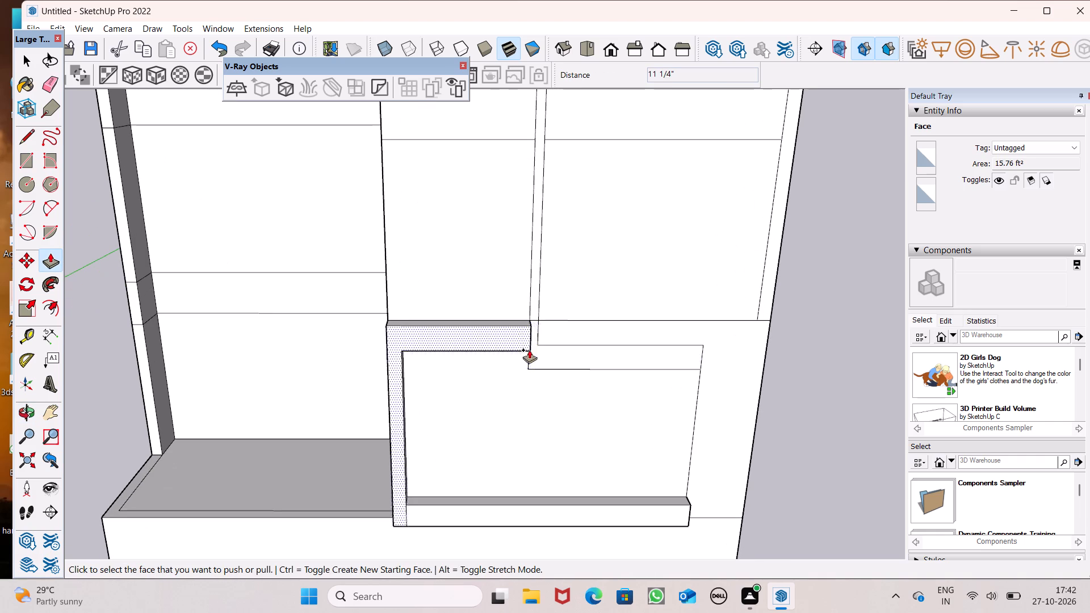
{"action": "left_click", "coordinate": [27, 142]}
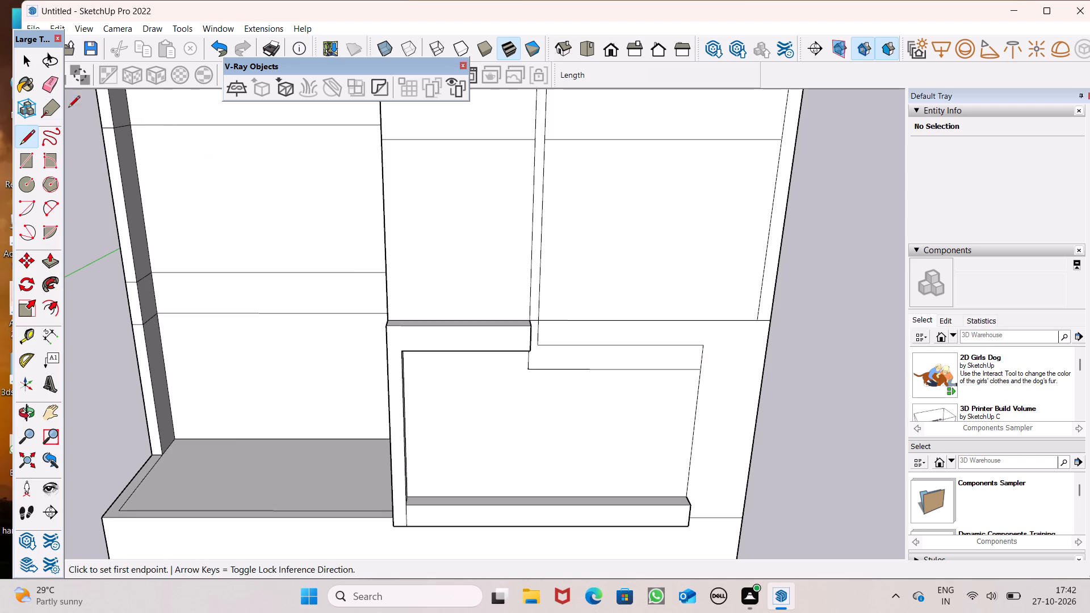
{"action": "left_click", "coordinate": [53, 89]}
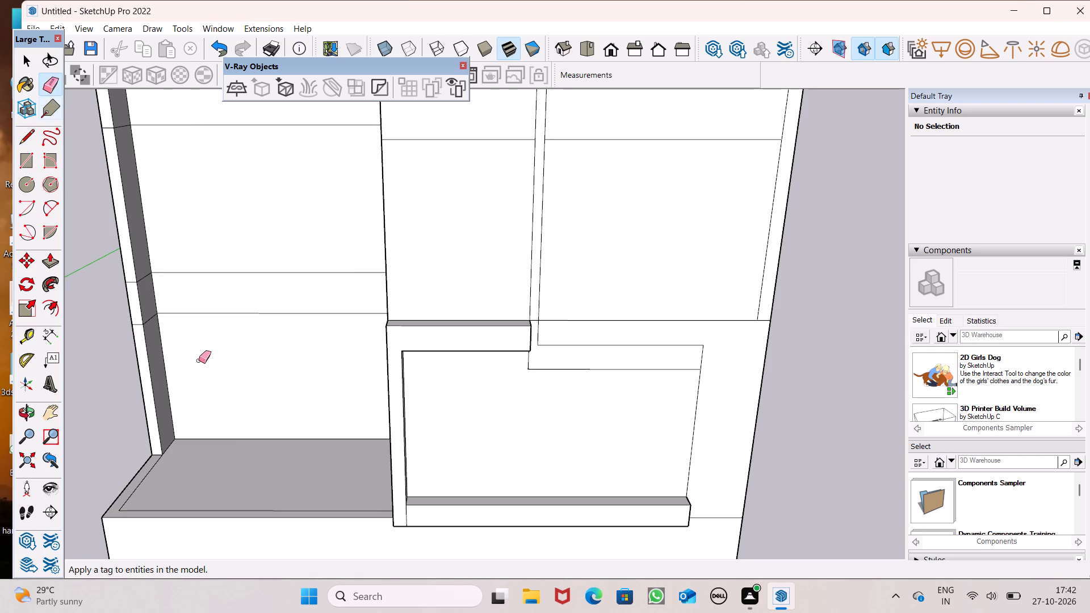
{"action": "scroll", "coordinate": [199, 360], "scroll_direction": "down", "scroll_amount": 1}
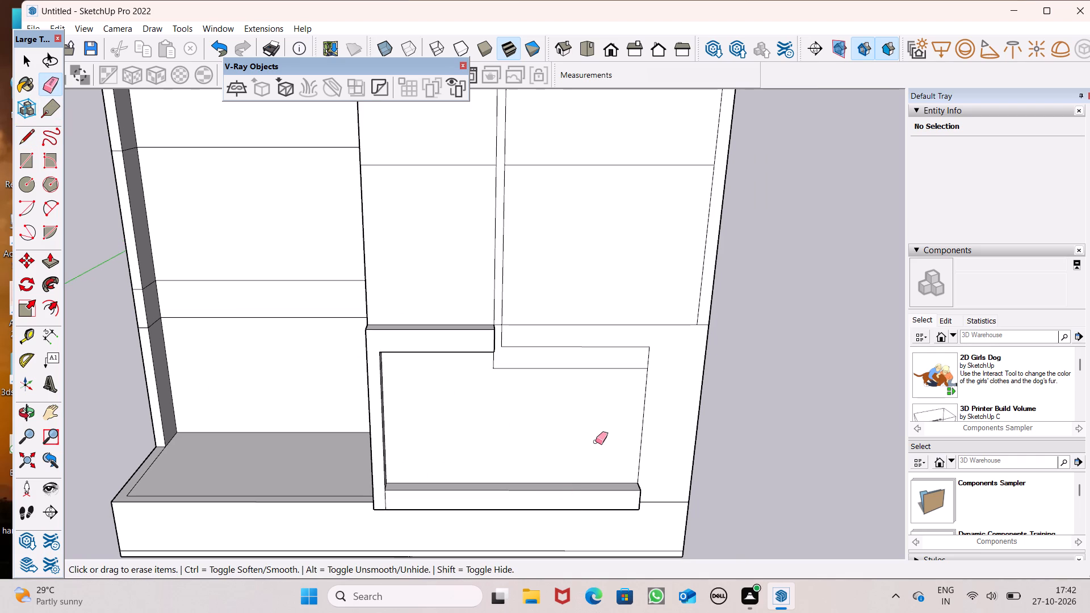
Erase the extra line above the opening's right part, its end stubs and the short segment separating the central strip from the frame.
{"action": "left_click_drag", "start_coordinate": [577, 343], "coordinate": [560, 354]}
{"action": "left_click_drag", "start_coordinate": [637, 354], "coordinate": [649, 355]}
{"action": "left_click", "coordinate": [495, 341]}
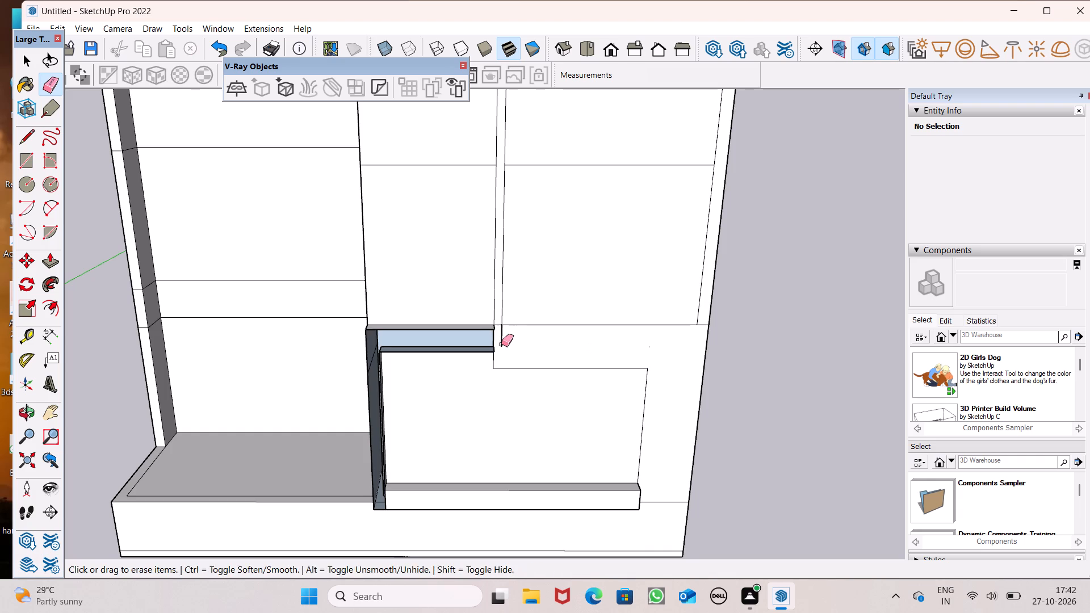
{"action": "key", "text": "ctrl+z"}
{"action": "scroll", "coordinate": [502, 343], "scroll_direction": "up", "scroll_amount": 12}
{"action": "left_click_drag", "start_coordinate": [496, 284], "coordinate": [497, 301]}
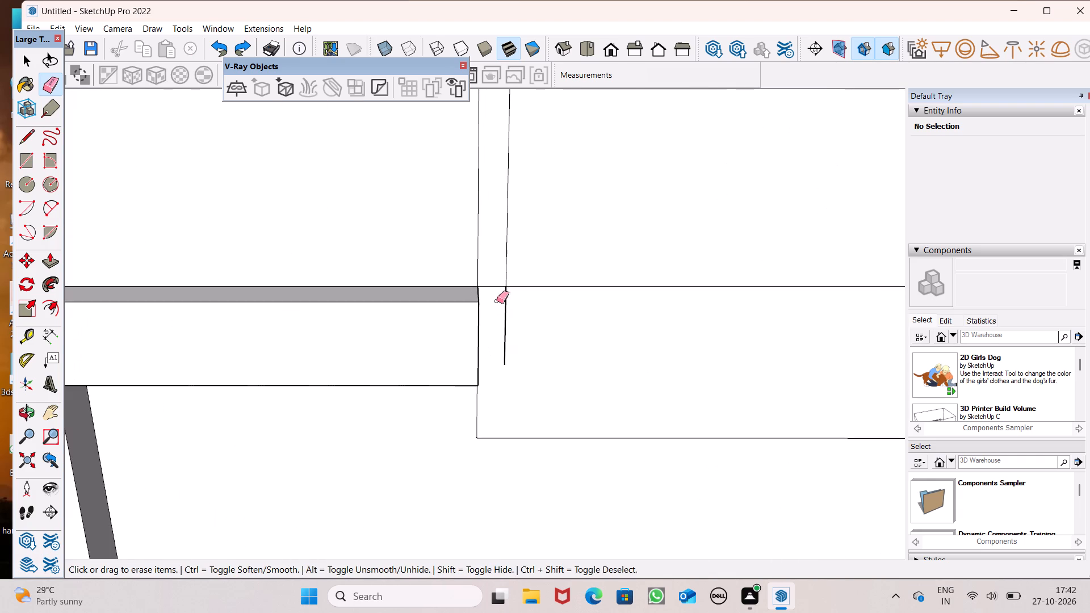
{"action": "left_click_drag", "start_coordinate": [497, 301], "coordinate": [506, 320]}
{"action": "key", "text": "space"}
Push/Pull the joined face of the central vertical strip and the frame's remaining top and right parts 11 1/4" outward.
{"action": "scroll", "coordinate": [507, 330], "scroll_direction": "down", "scroll_amount": 17}
{"action": "middle_click_drag", "start_coordinate": [451, 433], "coordinate": [472, 460]}
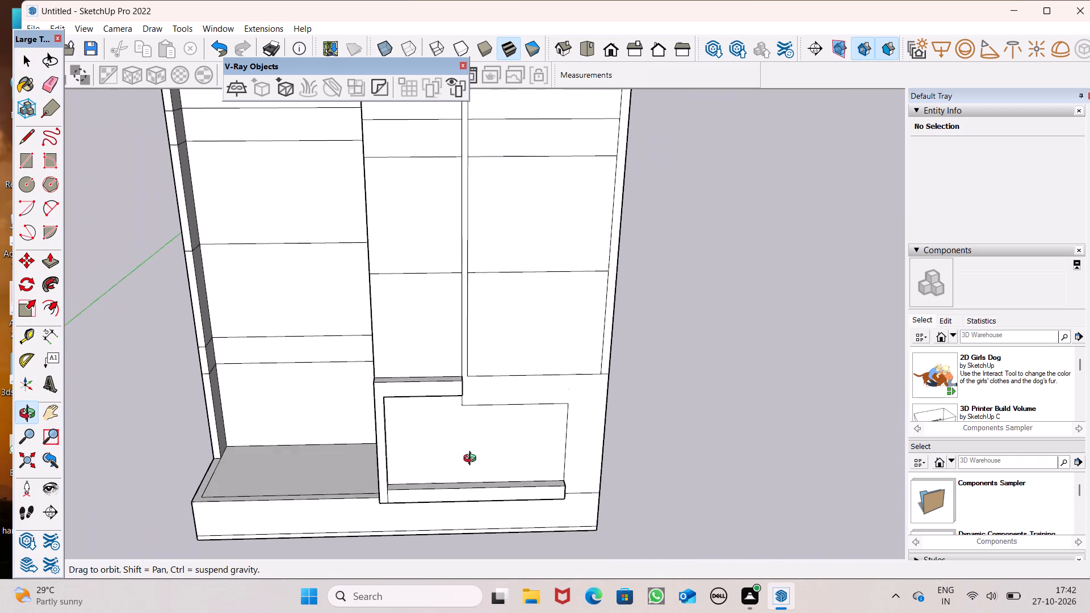
{"action": "middle_click_drag", "start_coordinate": [472, 460], "coordinate": [486, 473]}
{"action": "left_click", "coordinate": [53, 259]}
{"action": "scroll", "coordinate": [461, 436], "scroll_direction": "up", "scroll_amount": 4}
{"action": "left_click_drag", "start_coordinate": [487, 388], "coordinate": [456, 382]}
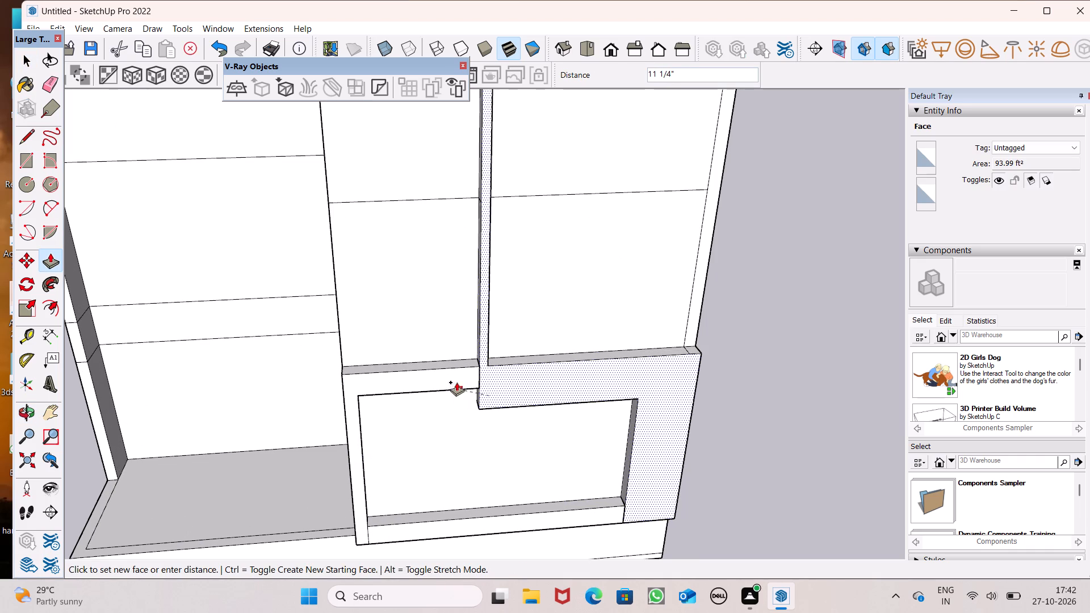
{"action": "left_click_drag", "start_coordinate": [456, 382], "coordinate": [455, 379]}
Push/Pull the underside of the frame's right top part about 1' 3/8" upward, reducing the step above the opening.
{"action": "scroll", "coordinate": [452, 370], "scroll_direction": "down", "scroll_amount": 2}
{"action": "middle_click_drag", "start_coordinate": [491, 458], "coordinate": [469, 309]}
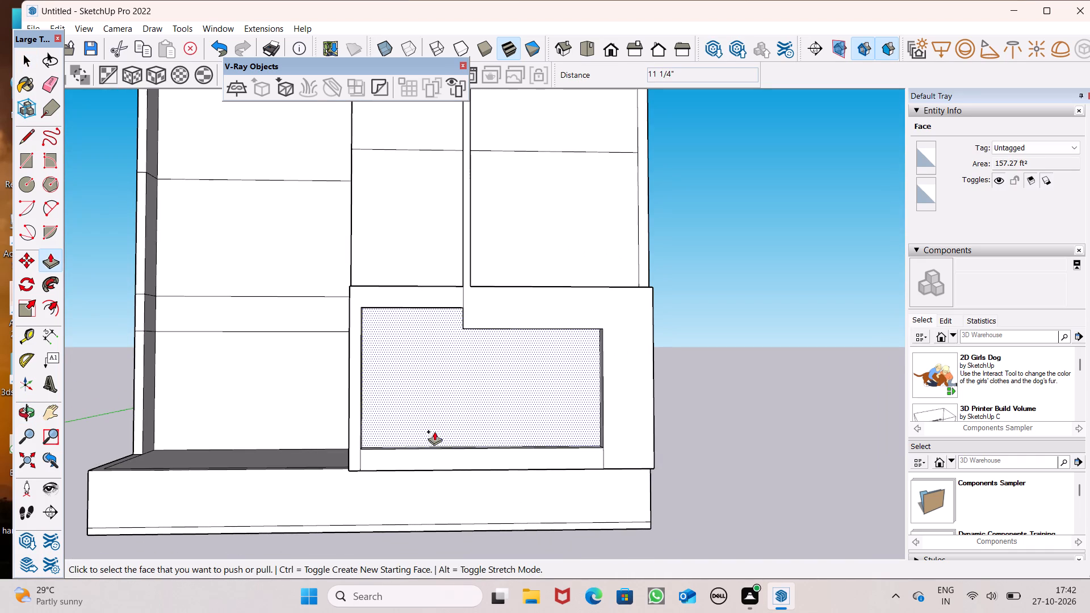
{"action": "middle_click_drag", "start_coordinate": [462, 477], "coordinate": [564, 517]}
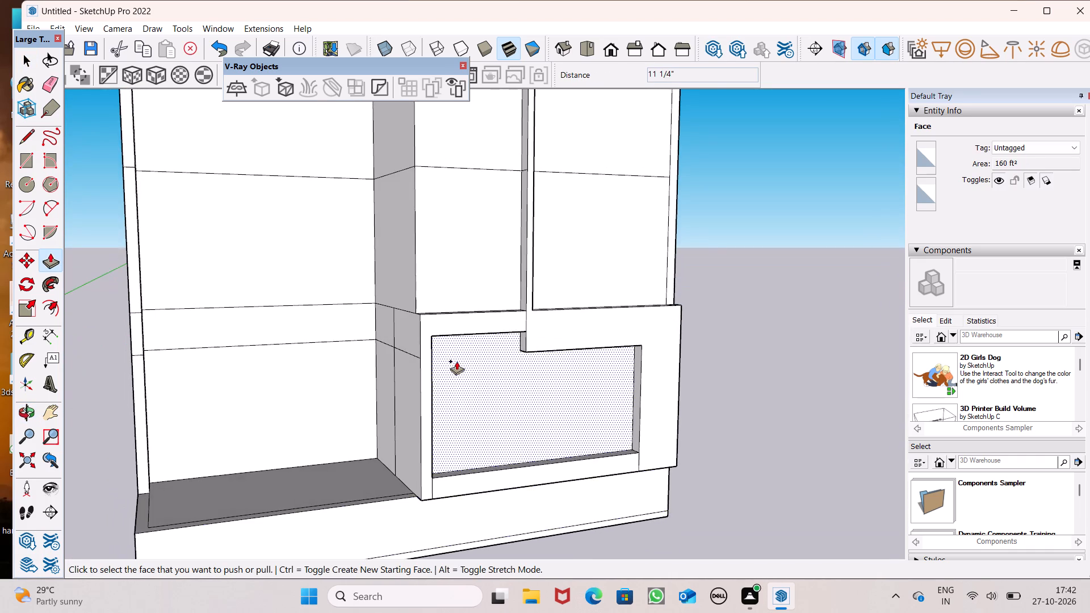
{"action": "scroll", "coordinate": [491, 333], "scroll_direction": "up", "scroll_amount": 6}
{"action": "middle_click_drag", "start_coordinate": [533, 352], "coordinate": [579, 190]}
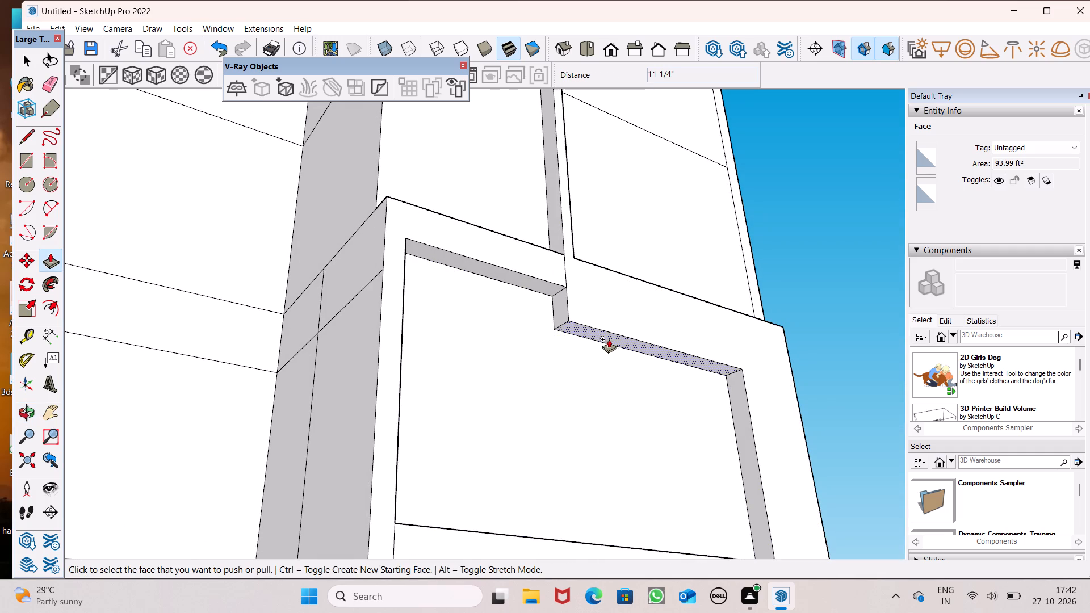
{"action": "left_click_drag", "start_coordinate": [610, 339], "coordinate": [606, 318]}
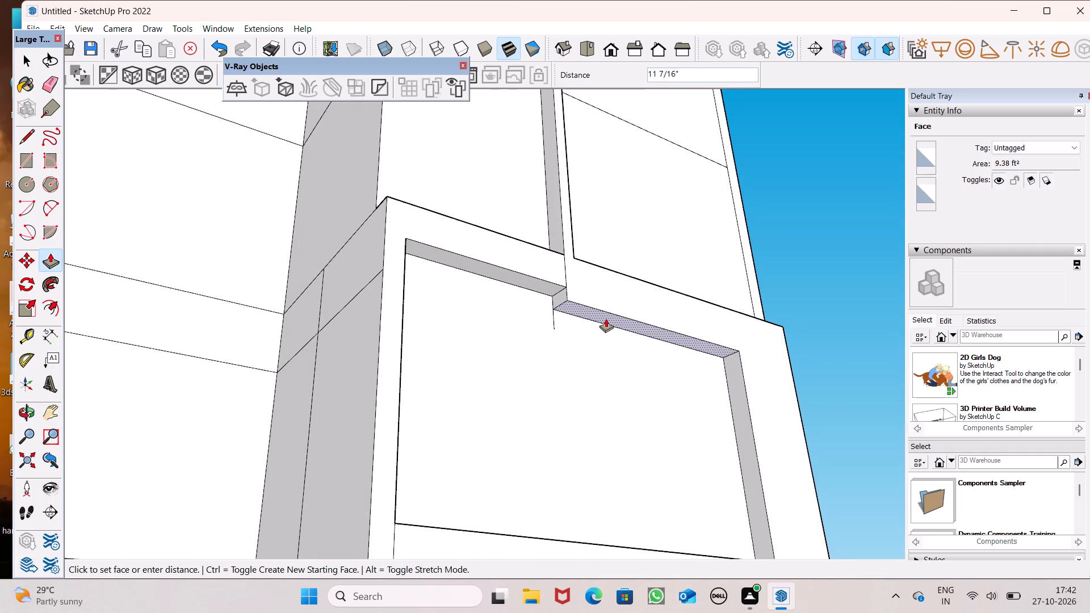
{"action": "left_click_drag", "start_coordinate": [606, 318], "coordinate": [605, 317]}
Erase the leftover vertical edge on the wall below the step in the frame's top.
{"action": "scroll", "coordinate": [589, 298], "scroll_direction": "down", "scroll_amount": 2}
{"action": "left_click", "coordinate": [47, 86]}
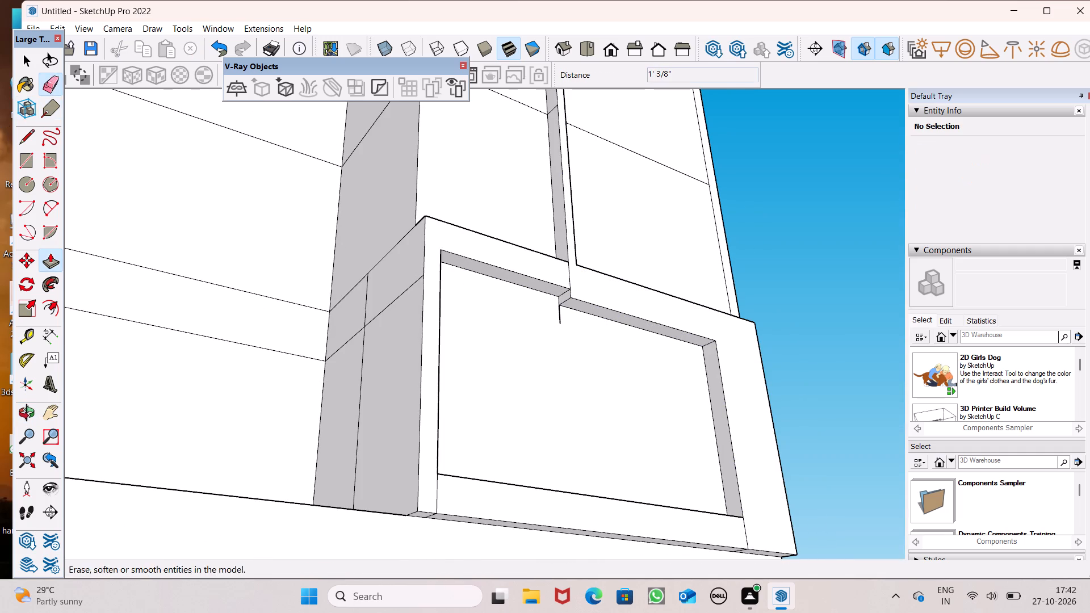
{"action": "scroll", "coordinate": [416, 230], "scroll_direction": "up", "scroll_amount": 4}
{"action": "left_click_drag", "start_coordinate": [620, 351], "coordinate": [605, 351]}
{"action": "scroll", "coordinate": [564, 305], "scroll_direction": "down", "scroll_amount": 2}
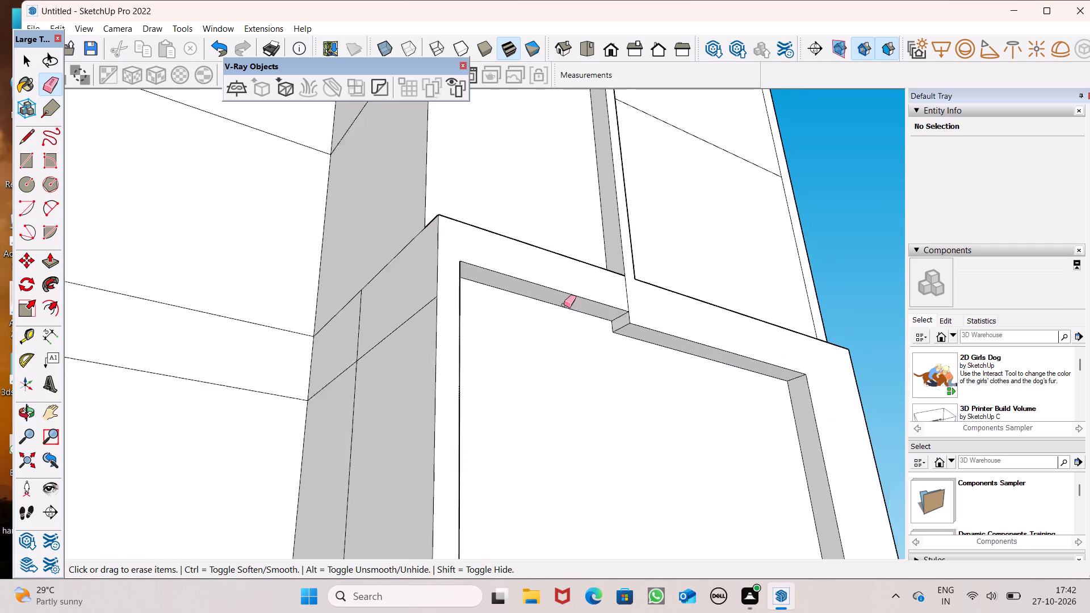
Erase the horizontal storey lines crossing the right side face of the projecting central vertical strip.
{"action": "scroll", "coordinate": [564, 305], "scroll_direction": "down", "scroll_amount": 2}
{"action": "middle_click_drag", "start_coordinate": [548, 326], "coordinate": [378, 486]}
{"action": "scroll", "coordinate": [375, 475], "scroll_direction": "up", "scroll_amount": 1}
{"action": "scroll", "coordinate": [454, 326], "scroll_direction": "down", "scroll_amount": 7}
{"action": "middle_click_drag", "start_coordinate": [534, 384], "coordinate": [537, 391]}
{"action": "scroll", "coordinate": [535, 385], "scroll_direction": "up", "scroll_amount": 1}
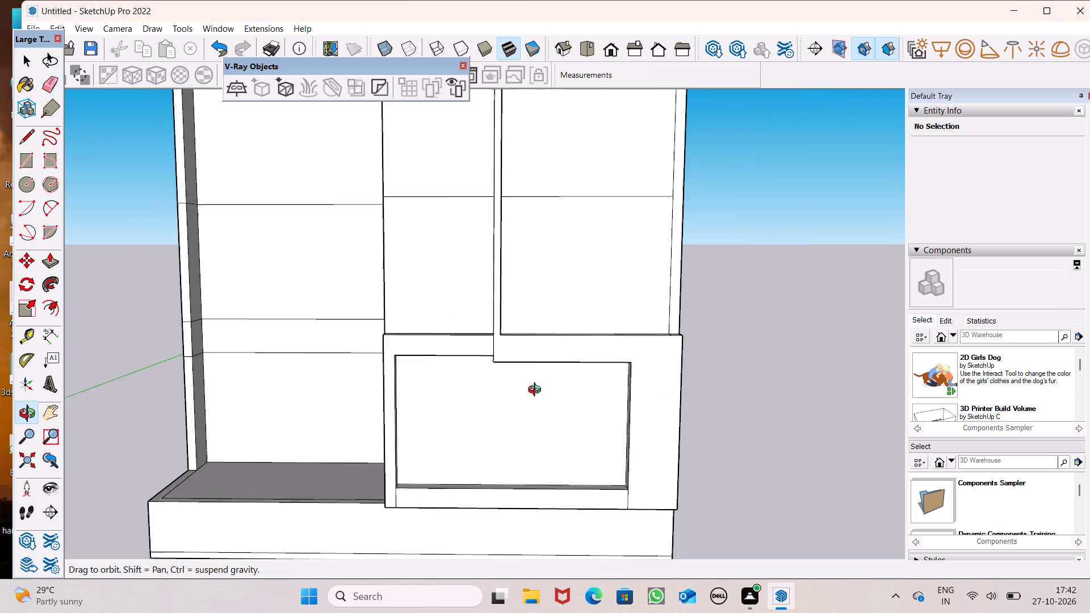
{"action": "middle_click_drag", "start_coordinate": [537, 391], "coordinate": [546, 477]}
{"action": "scroll", "coordinate": [546, 478], "scroll_direction": "up", "scroll_amount": 1}
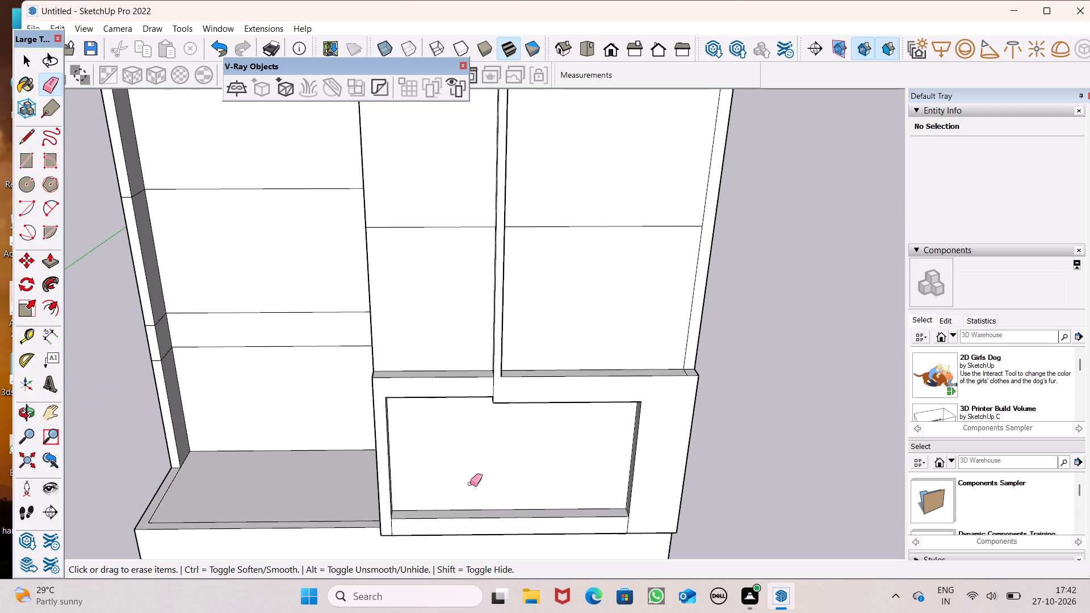
{"action": "middle_click_drag", "start_coordinate": [544, 440], "coordinate": [525, 489]}
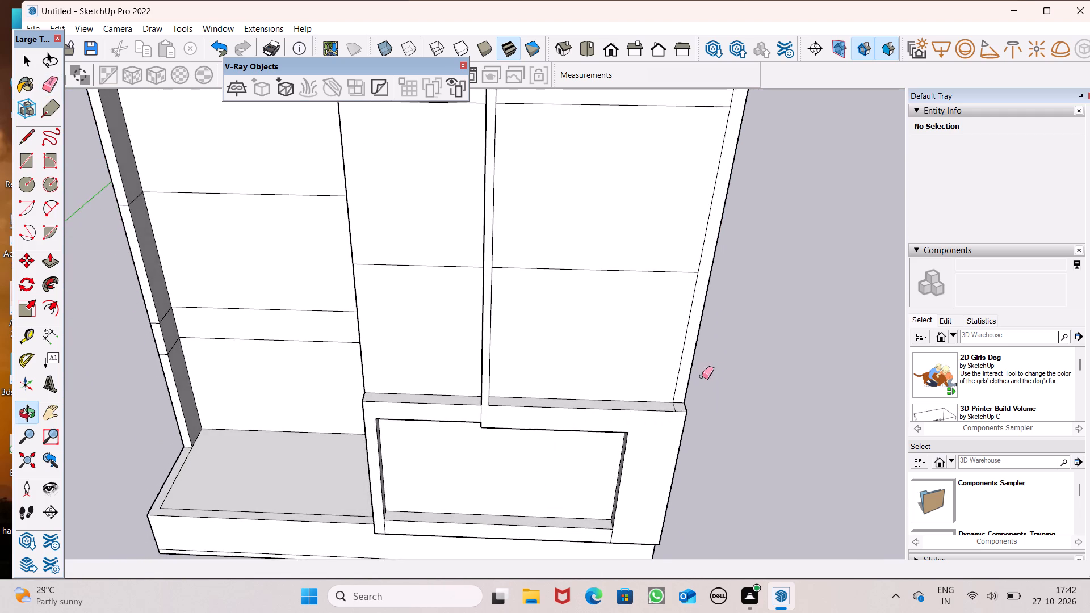
{"action": "scroll", "coordinate": [718, 372], "scroll_direction": "up", "scroll_amount": 4}
{"action": "scroll", "coordinate": [666, 427], "scroll_direction": "down", "scroll_amount": 5}
{"action": "middle_click_drag", "start_coordinate": [525, 418], "coordinate": [399, 534]}
{"action": "middle_click", "coordinate": [399, 534]}
{"action": "scroll", "coordinate": [485, 339], "scroll_direction": "up", "scroll_amount": 12}
{"action": "left_click_drag", "start_coordinate": [377, 374], "coordinate": [385, 385]}
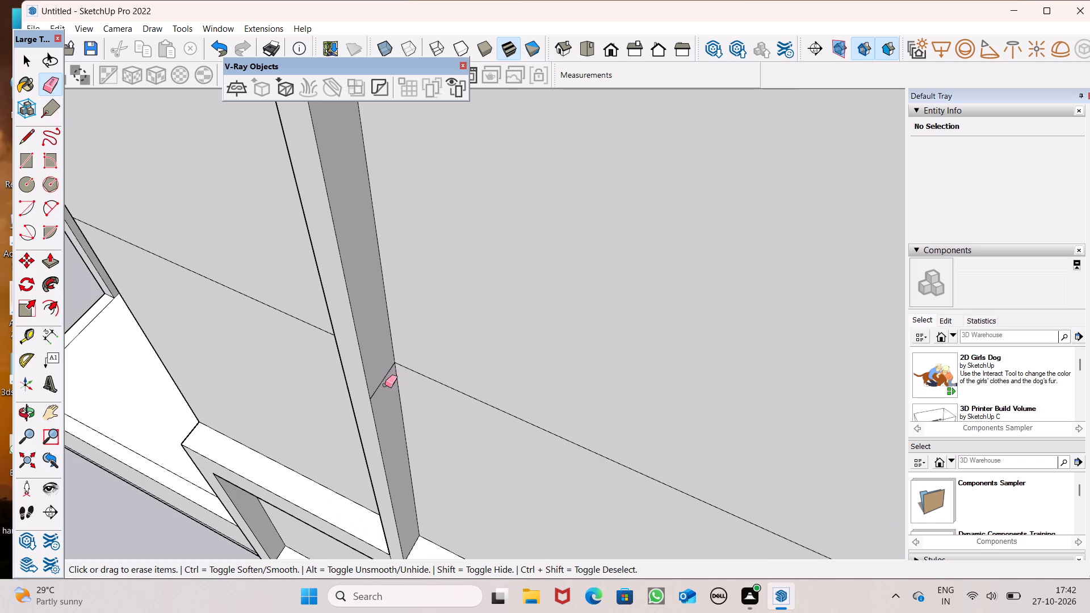
{"action": "left_click_drag", "start_coordinate": [385, 385], "coordinate": [386, 395]}
{"action": "scroll", "coordinate": [421, 445], "scroll_direction": "down", "scroll_amount": 7}
{"action": "scroll", "coordinate": [400, 251], "scroll_direction": "up", "scroll_amount": 4}
{"action": "left_click_drag", "start_coordinate": [377, 274], "coordinate": [379, 285]}
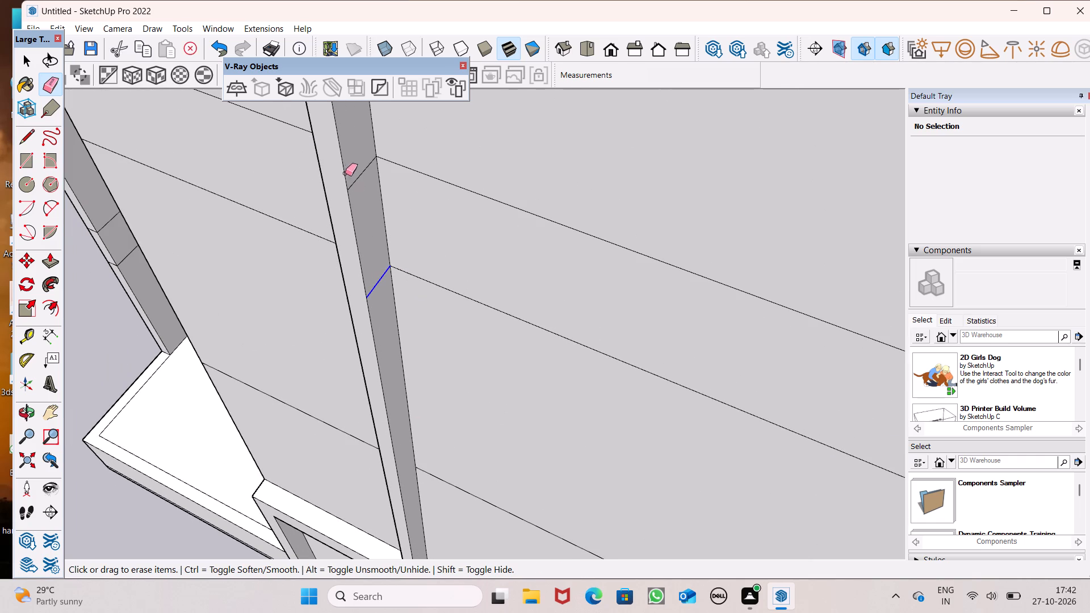
{"action": "left_click_drag", "start_coordinate": [366, 172], "coordinate": [368, 182]}
{"action": "left_click_drag", "start_coordinate": [366, 163], "coordinate": [372, 186]}
Push/Pull the right side face of the projecting central vertical strip 1' 9" to widen the strip.
{"action": "scroll", "coordinate": [475, 357], "scroll_direction": "down", "scroll_amount": 8}
{"action": "scroll", "coordinate": [418, 233], "scroll_direction": "down", "scroll_amount": 5}
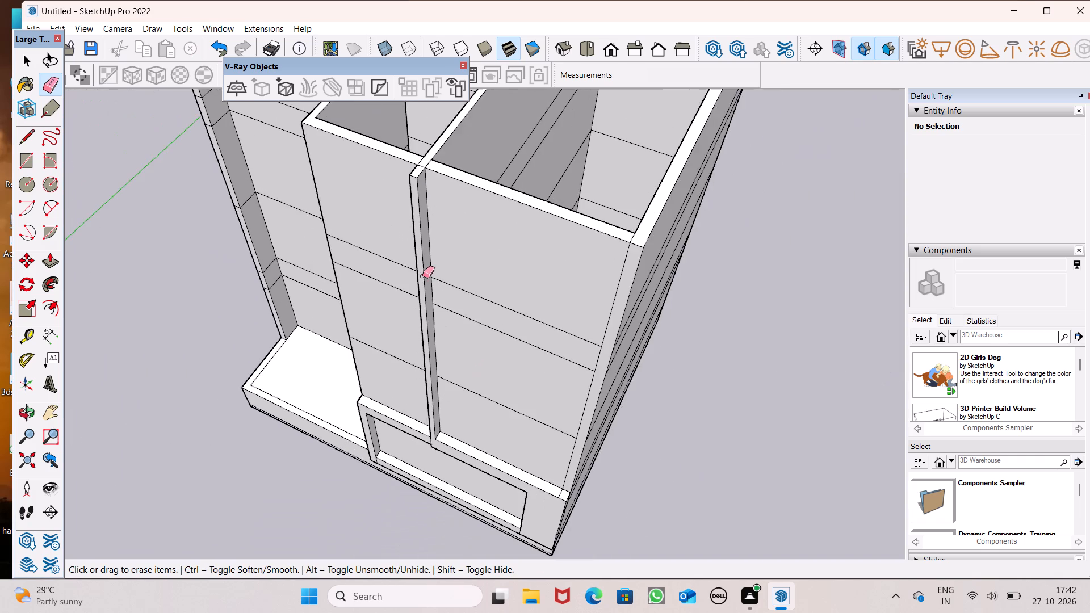
{"action": "scroll", "coordinate": [420, 183], "scroll_direction": "up", "scroll_amount": 9}
{"action": "scroll", "coordinate": [492, 172], "scroll_direction": "down", "scroll_amount": 7}
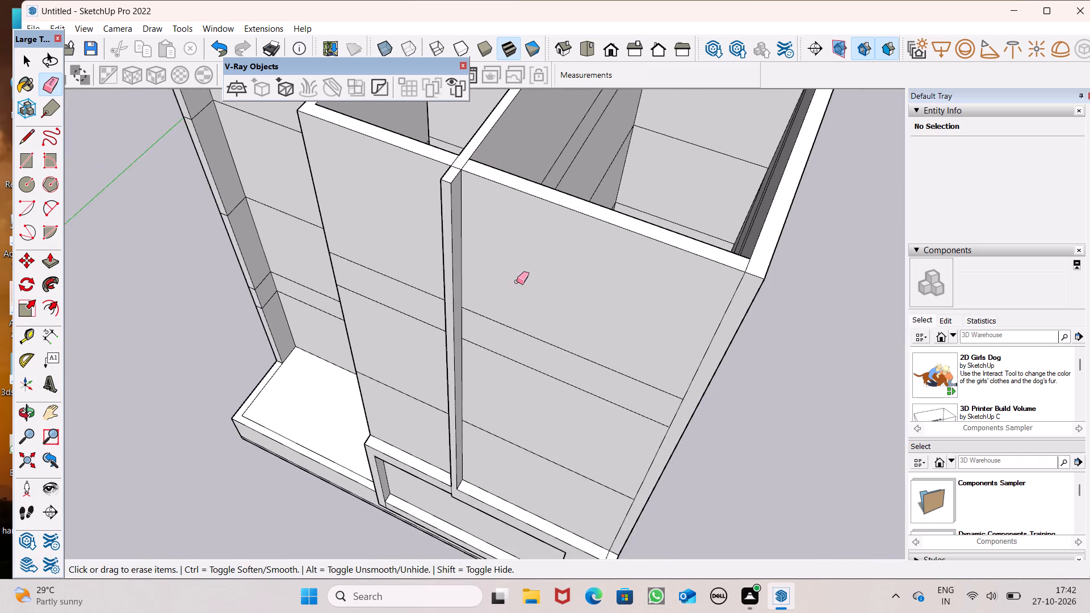
{"action": "middle_click_drag", "start_coordinate": [519, 279], "coordinate": [519, 191]}
{"action": "scroll", "coordinate": [519, 191], "scroll_direction": "up", "scroll_amount": 1}
{"action": "scroll", "coordinate": [392, 289], "scroll_direction": "down", "scroll_amount": 1}
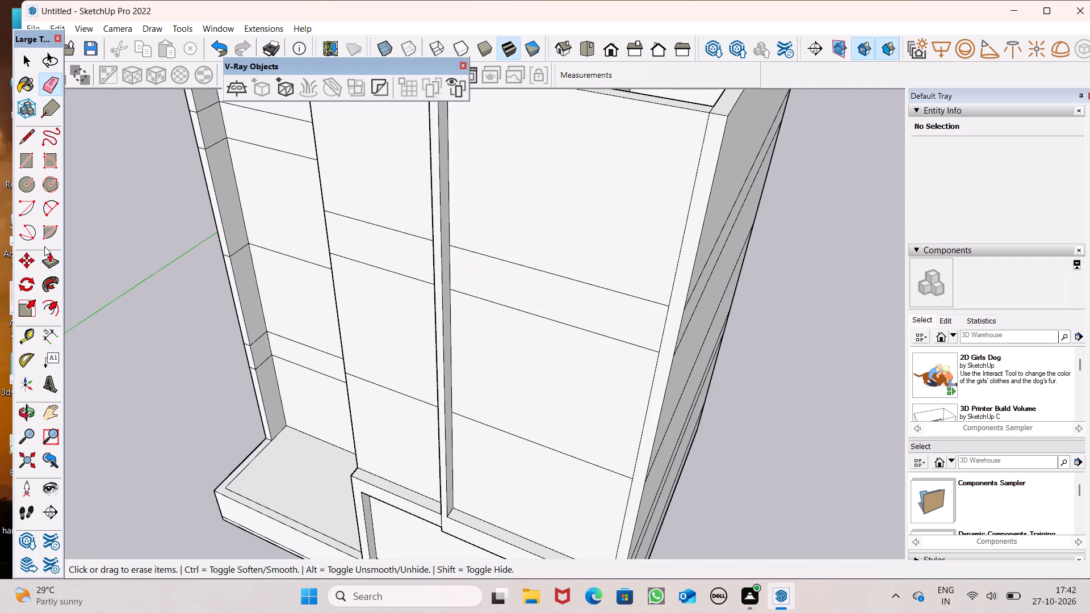
{"action": "left_click", "coordinate": [55, 259]}
{"action": "scroll", "coordinate": [191, 278], "scroll_direction": "down", "scroll_amount": 1}
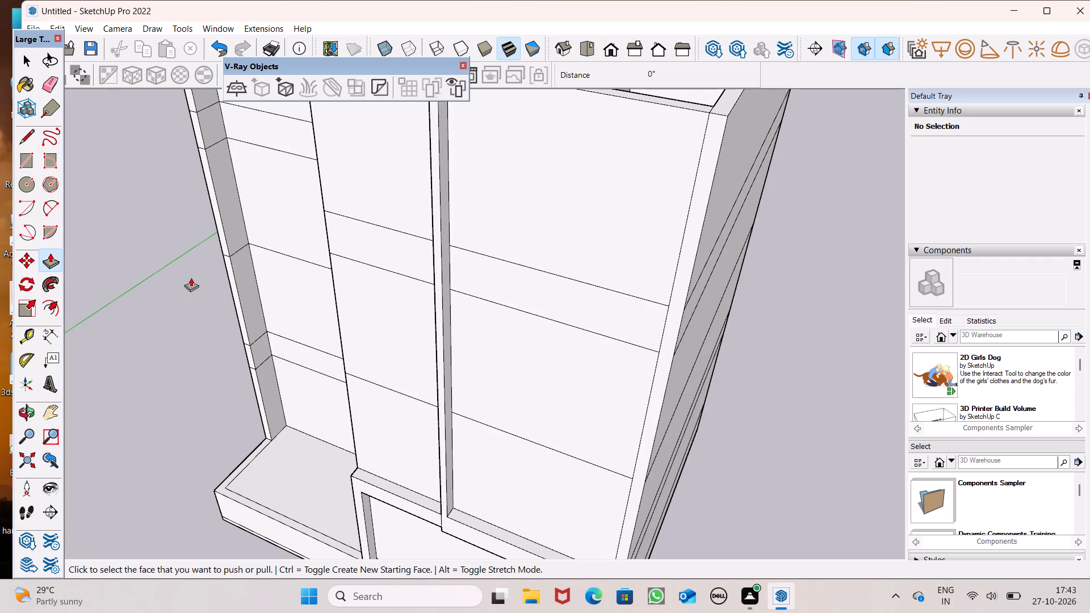
{"action": "middle_click_drag", "start_coordinate": [313, 388], "coordinate": [341, 331]}
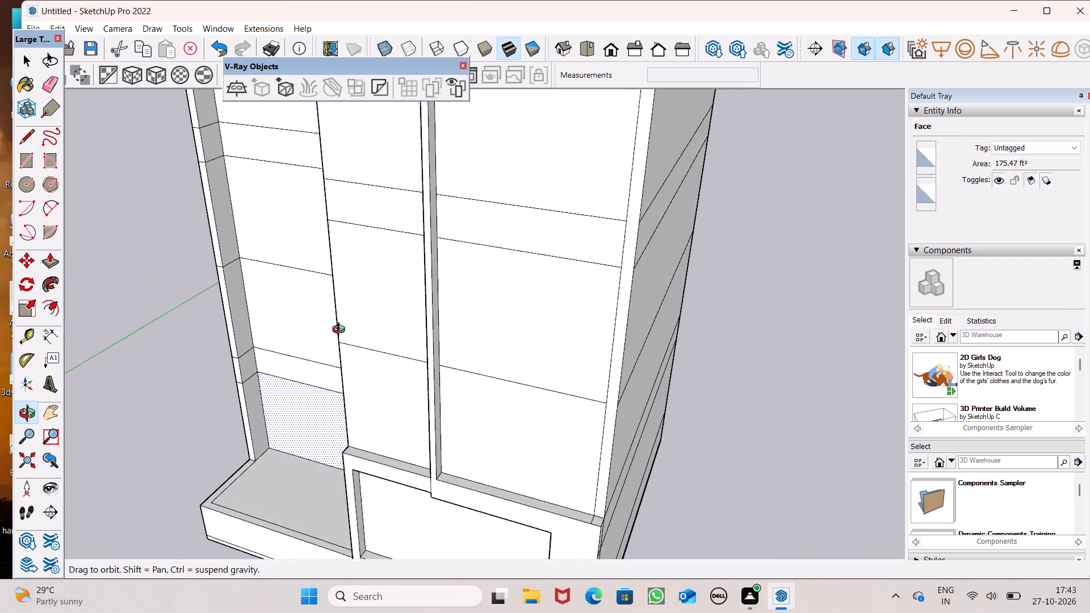
{"action": "middle_click_drag", "start_coordinate": [341, 331], "coordinate": [368, 310]}
{"action": "scroll", "coordinate": [456, 429], "scroll_direction": "up", "scroll_amount": 1}
{"action": "middle_click_drag", "start_coordinate": [456, 427], "coordinate": [401, 457]}
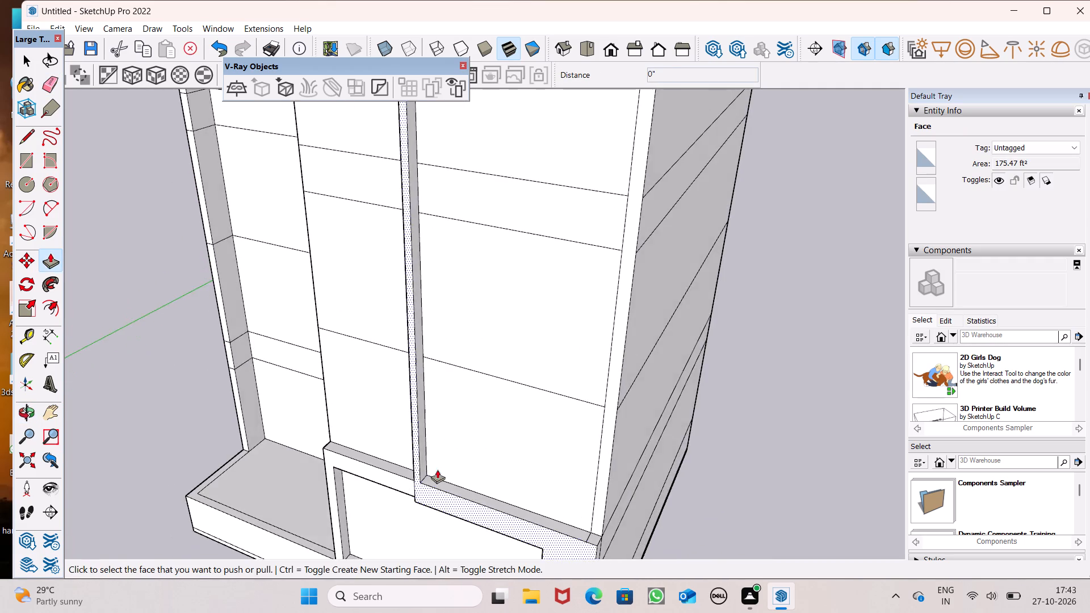
{"action": "scroll", "coordinate": [454, 489], "scroll_direction": "up", "scroll_amount": 5}
{"action": "left_click_drag", "start_coordinate": [405, 444], "coordinate": [438, 465]}
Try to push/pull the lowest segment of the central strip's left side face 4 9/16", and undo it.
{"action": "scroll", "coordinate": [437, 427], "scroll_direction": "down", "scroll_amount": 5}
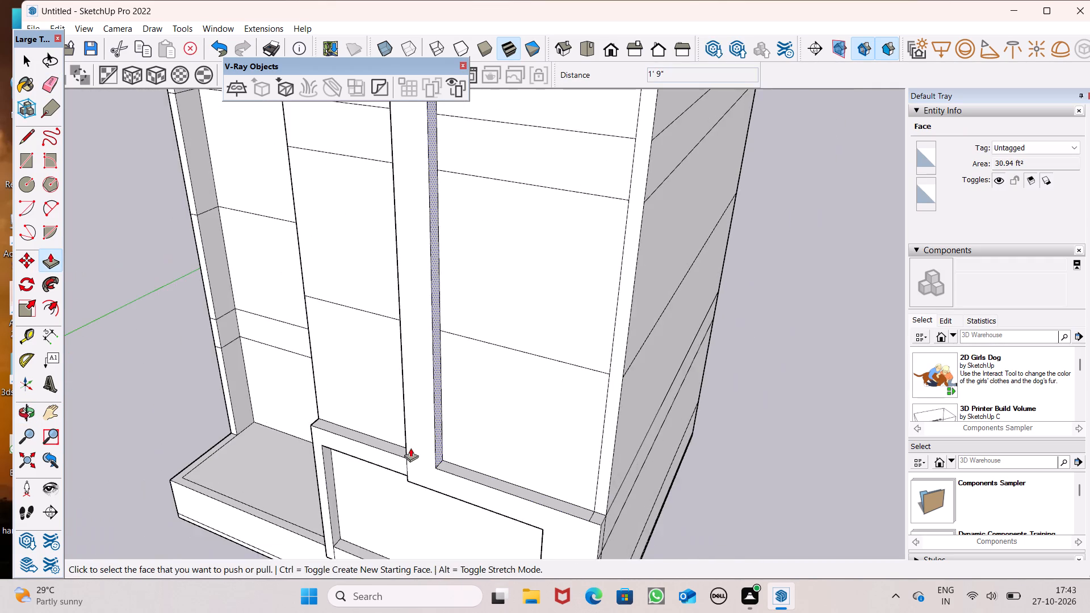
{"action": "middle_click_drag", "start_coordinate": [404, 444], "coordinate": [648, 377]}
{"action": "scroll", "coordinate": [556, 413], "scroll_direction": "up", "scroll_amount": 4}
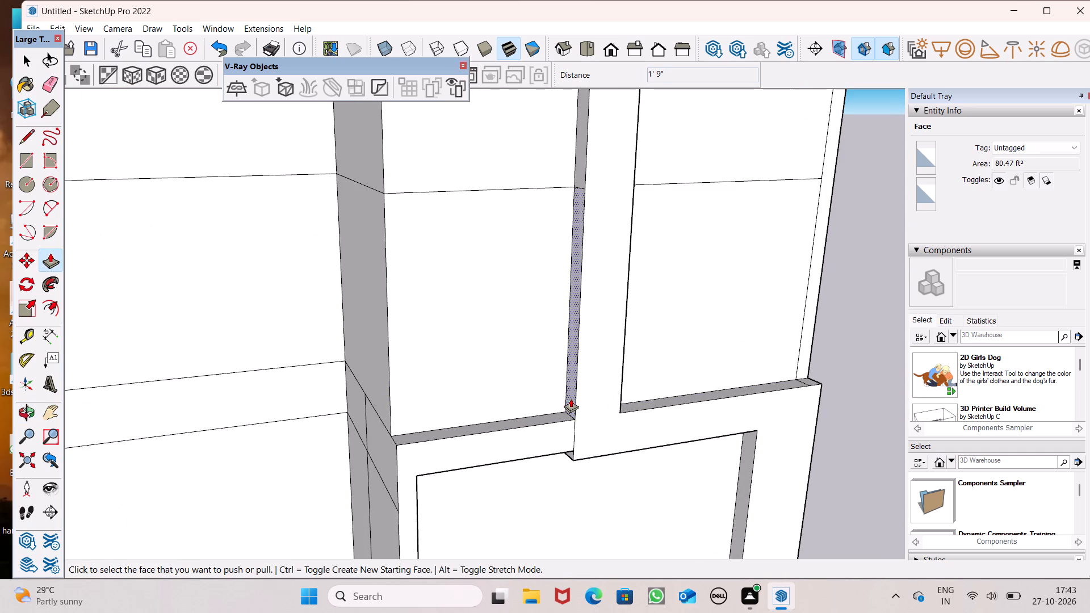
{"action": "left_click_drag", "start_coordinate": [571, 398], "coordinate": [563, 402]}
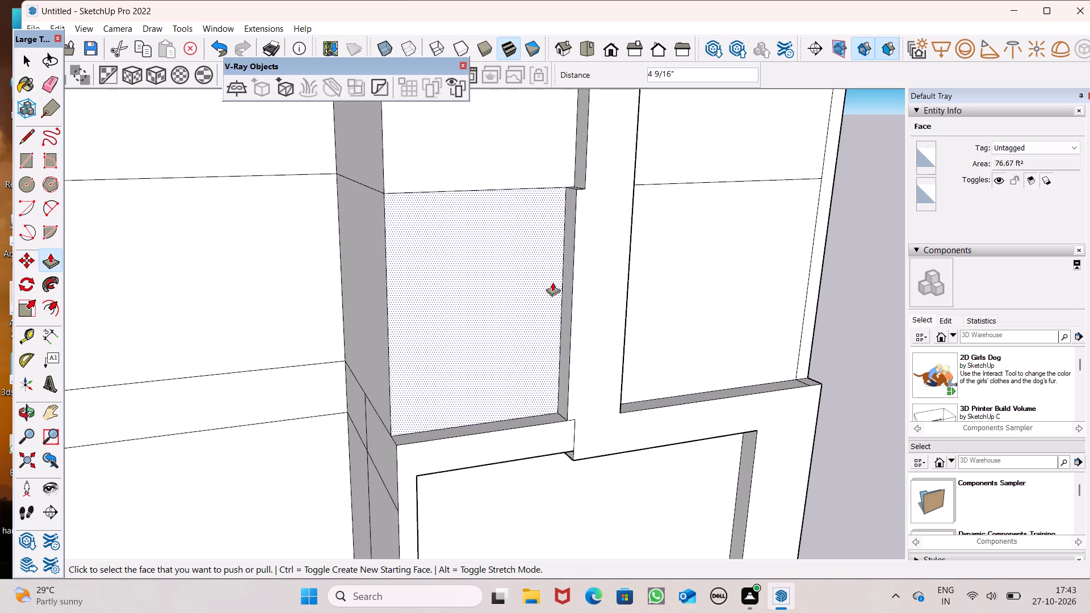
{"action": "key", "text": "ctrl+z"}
Erase the horizontal storey lines crossing the left side face of the projecting central vertical strip.
{"action": "scroll", "coordinate": [585, 355], "scroll_direction": "down", "scroll_amount": 4}
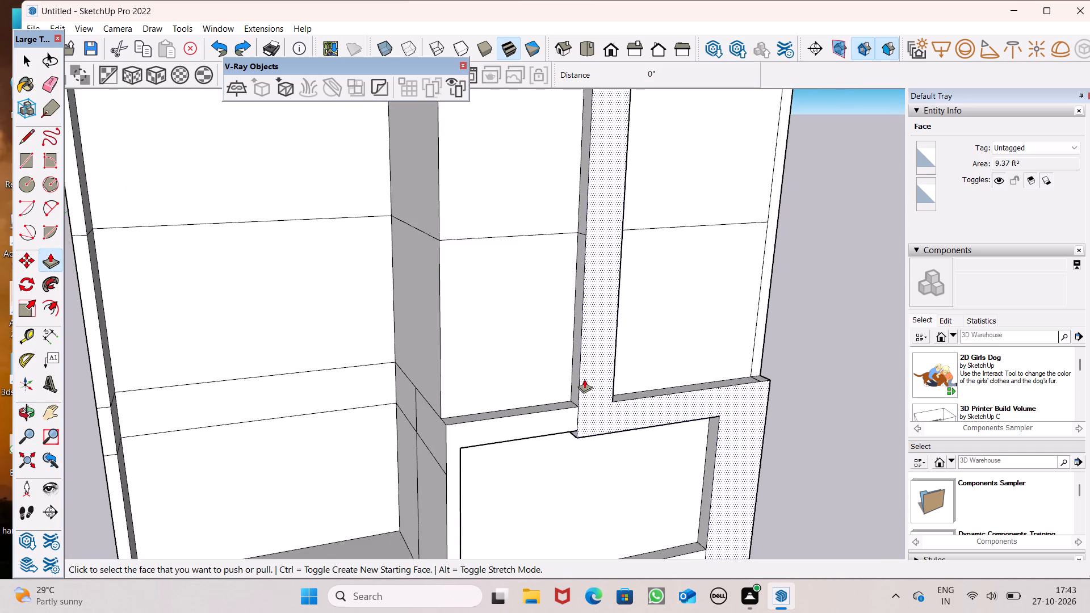
{"action": "middle_click_drag", "start_coordinate": [584, 375], "coordinate": [698, 433]}
{"action": "scroll", "coordinate": [599, 427], "scroll_direction": "down", "scroll_amount": 6}
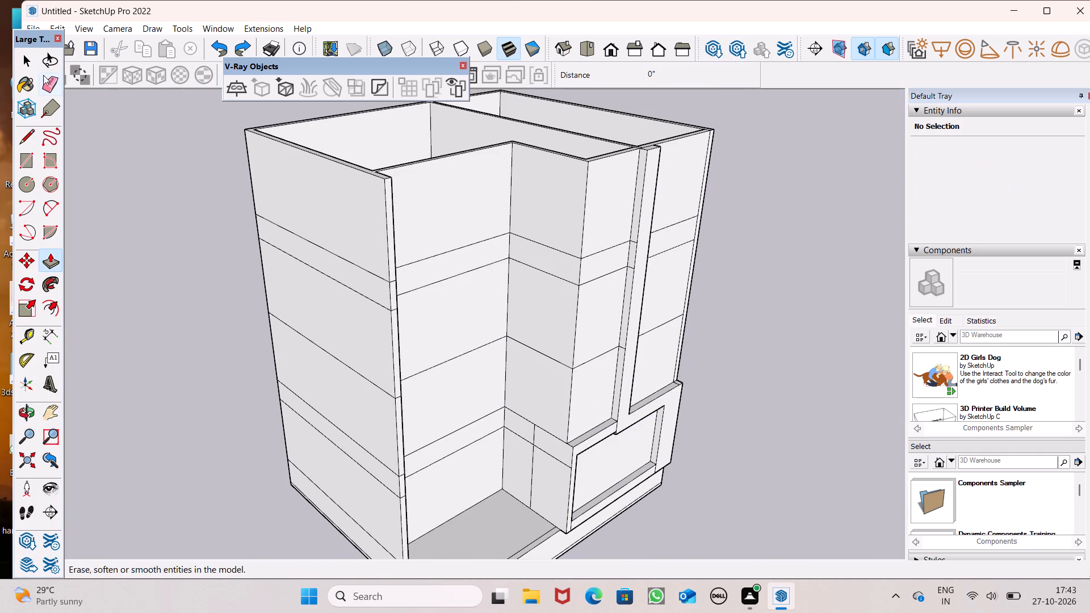
{"action": "left_click", "coordinate": [43, 75]}
{"action": "middle_click_drag", "start_coordinate": [346, 251], "coordinate": [469, 251]}
{"action": "scroll", "coordinate": [613, 275], "scroll_direction": "up", "scroll_amount": 14}
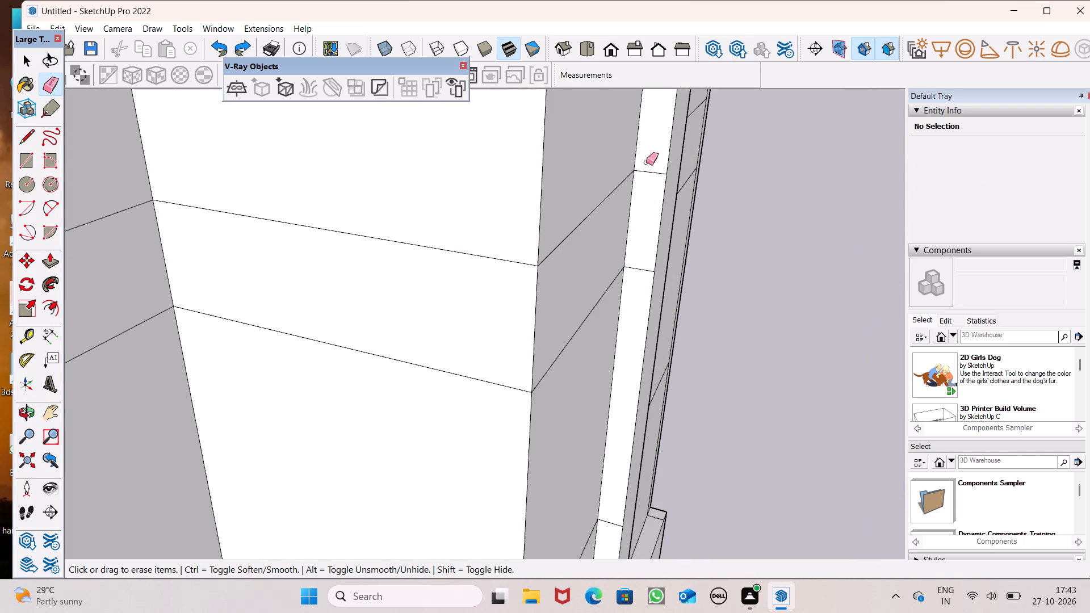
{"action": "left_click_drag", "start_coordinate": [653, 163], "coordinate": [633, 282]}
{"action": "scroll", "coordinate": [612, 216], "scroll_direction": "down", "scroll_amount": 8}
{"action": "scroll", "coordinate": [632, 430], "scroll_direction": "up", "scroll_amount": 3}
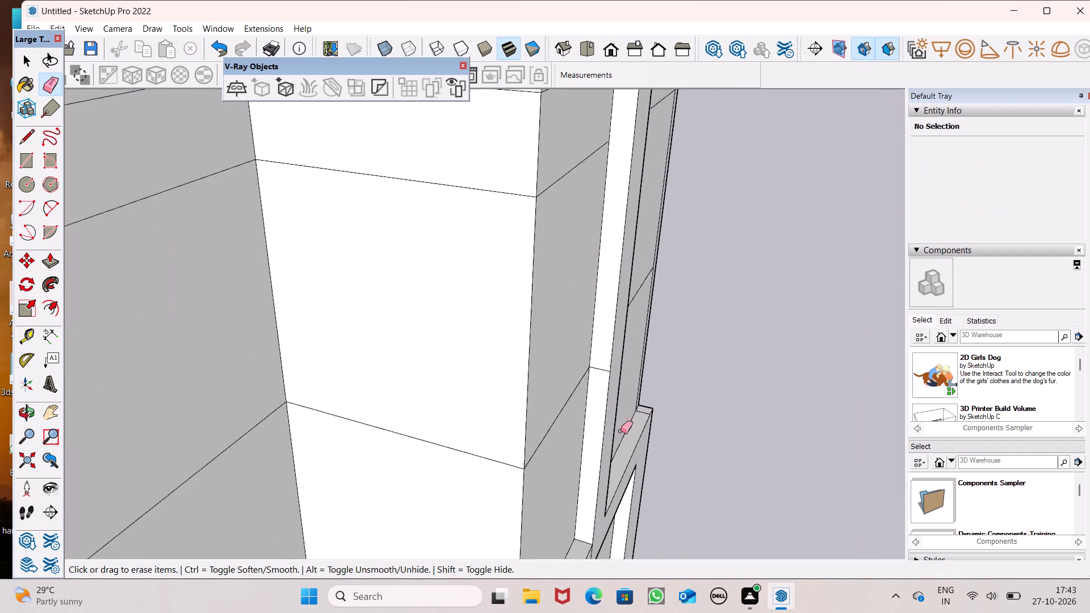
{"action": "scroll", "coordinate": [621, 431], "scroll_direction": "up", "scroll_amount": 3}
{"action": "left_click_drag", "start_coordinate": [599, 356], "coordinate": [599, 338]}
{"action": "scroll", "coordinate": [245, 413], "scroll_direction": "down", "scroll_amount": 7}
Push/Pull the whole left side face of the central vertical strip slightly outward, past its joint with the frame.
{"action": "middle_click_drag", "start_coordinate": [311, 451], "coordinate": [280, 476]}
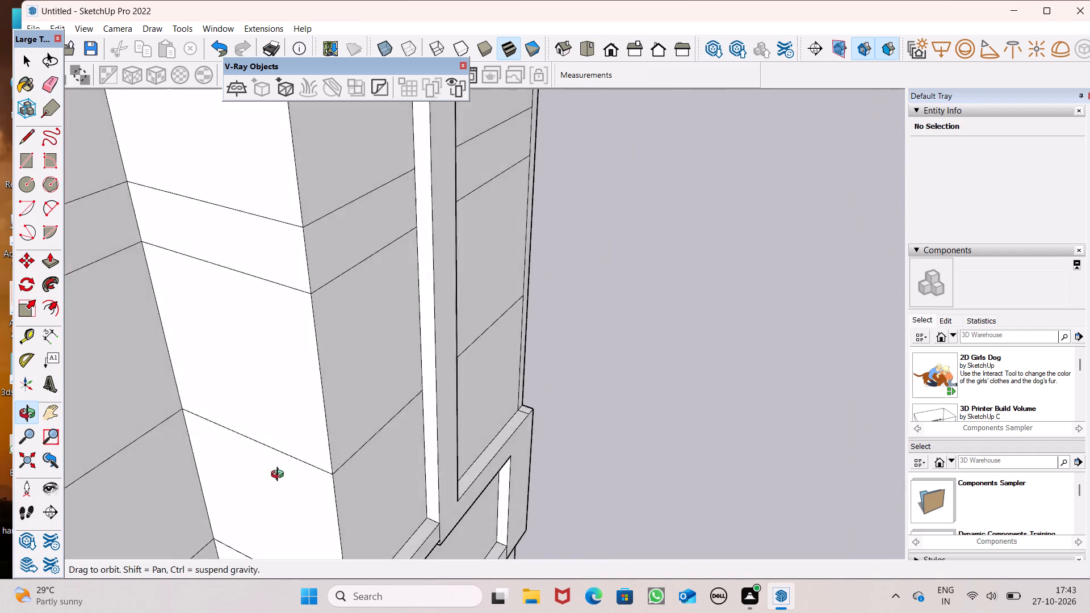
{"action": "middle_click_drag", "start_coordinate": [280, 476], "coordinate": [295, 460]}
{"action": "left_click", "coordinate": [51, 251]}
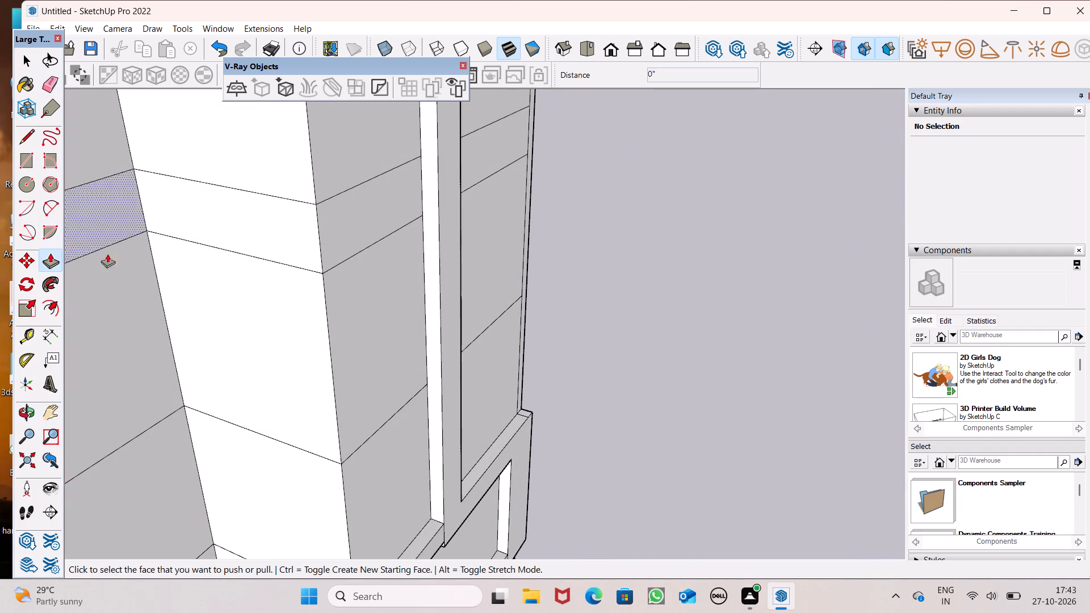
{"action": "scroll", "coordinate": [406, 216], "scroll_direction": "down", "scroll_amount": 3}
{"action": "scroll", "coordinate": [438, 530], "scroll_direction": "up", "scroll_amount": 6}
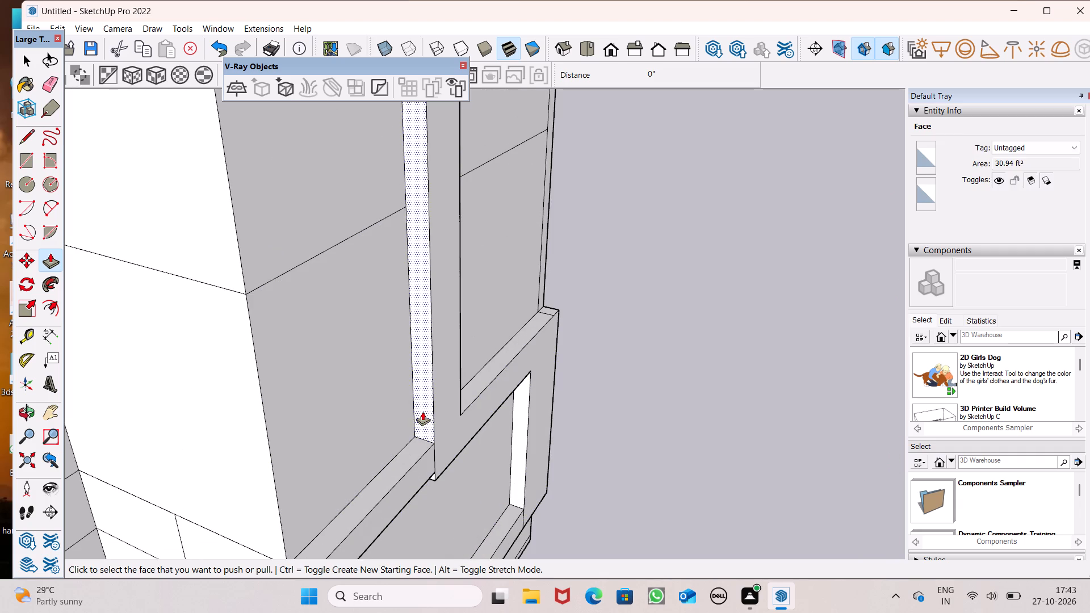
{"action": "left_click_drag", "start_coordinate": [422, 412], "coordinate": [422, 423]}
Examine the junction of the central vertical strip and the frame above the opening from the front and below.
{"action": "scroll", "coordinate": [408, 396], "scroll_direction": "down", "scroll_amount": 4}
{"action": "middle_click_drag", "start_coordinate": [478, 425], "coordinate": [425, 230]}
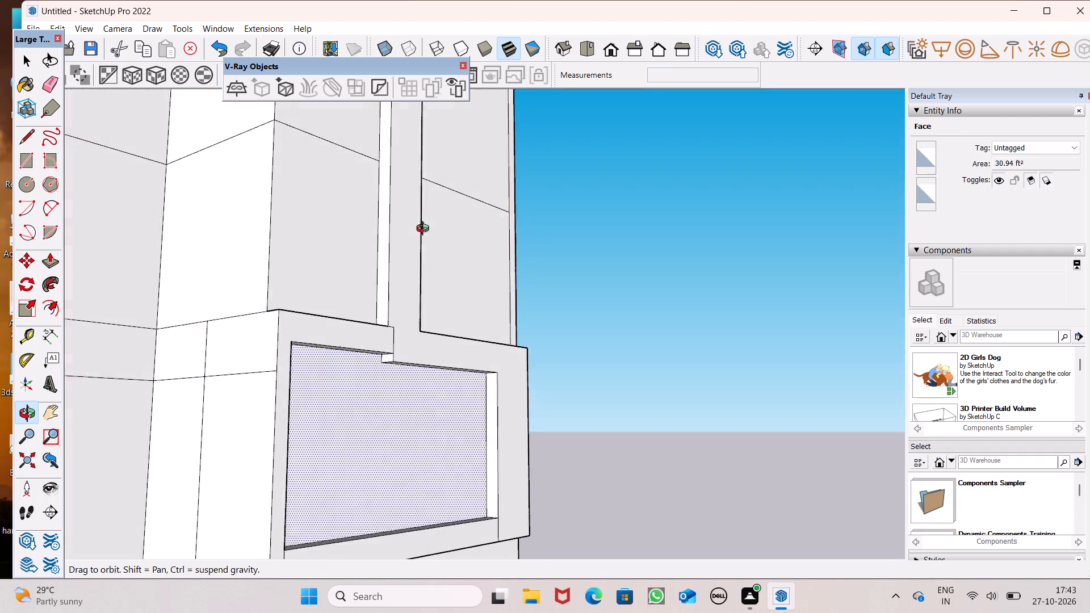
{"action": "middle_click_drag", "start_coordinate": [425, 230], "coordinate": [428, 225]}
{"action": "scroll", "coordinate": [374, 318], "scroll_direction": "up", "scroll_amount": 5}
{"action": "scroll", "coordinate": [464, 358], "scroll_direction": "up", "scroll_amount": 1}
{"action": "middle_click_drag", "start_coordinate": [464, 357], "coordinate": [444, 384]}
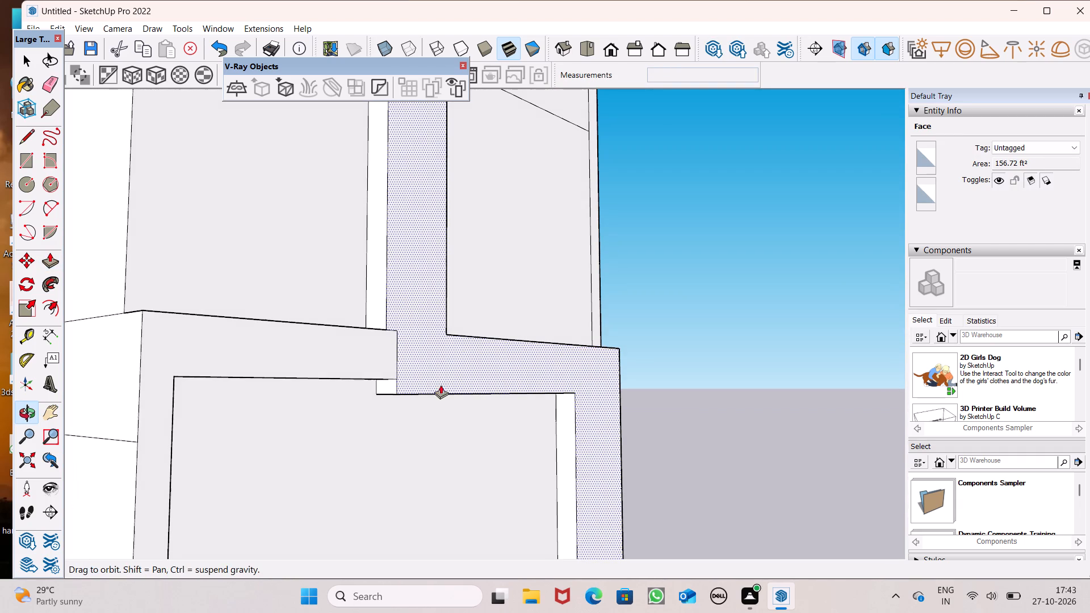
{"action": "middle_click_drag", "start_coordinate": [447, 389], "coordinate": [436, 429]}
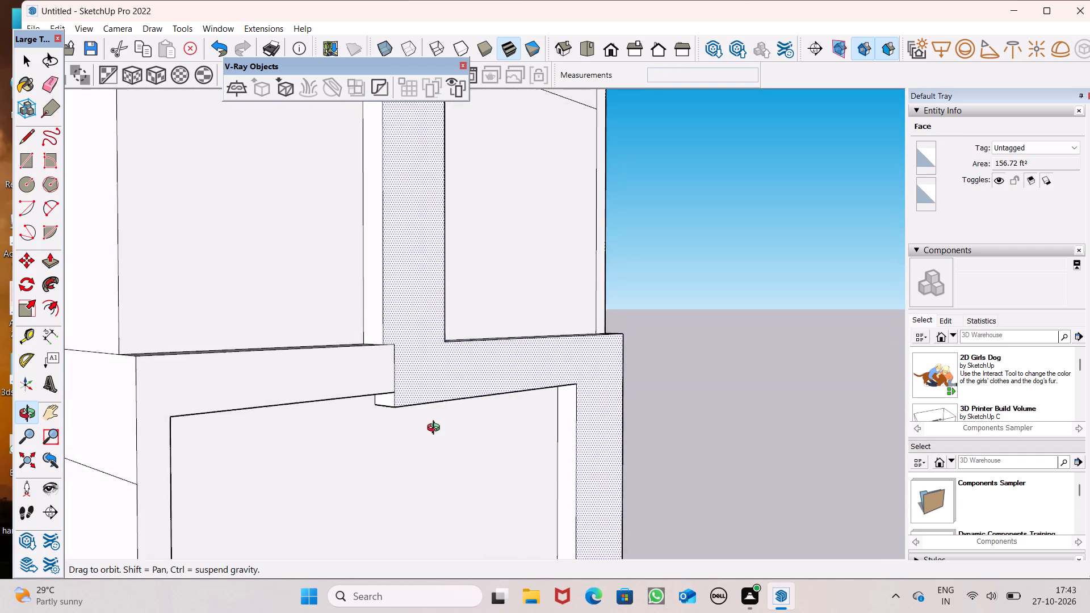
Push/Pull the small side face below the frame joint outward to align with the central strip's left edge.
{"action": "middle_click_drag", "start_coordinate": [436, 429], "coordinate": [425, 439]}
{"action": "left_click_drag", "start_coordinate": [381, 406], "coordinate": [375, 345]}
Erase the seam lines on the front face where the central strip meets the left part of the frame.
{"action": "left_click", "coordinate": [41, 84]}
{"action": "scroll", "coordinate": [362, 273], "scroll_direction": "down", "scroll_amount": 2}
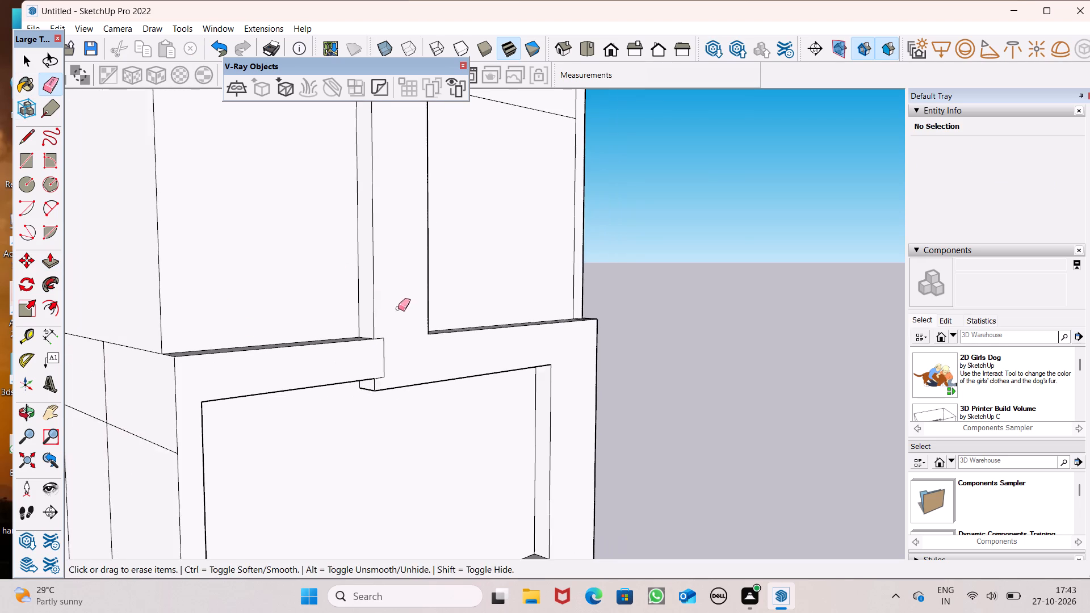
{"action": "middle_click_drag", "start_coordinate": [394, 309], "coordinate": [255, 393]}
{"action": "scroll", "coordinate": [374, 426], "scroll_direction": "up", "scroll_amount": 6}
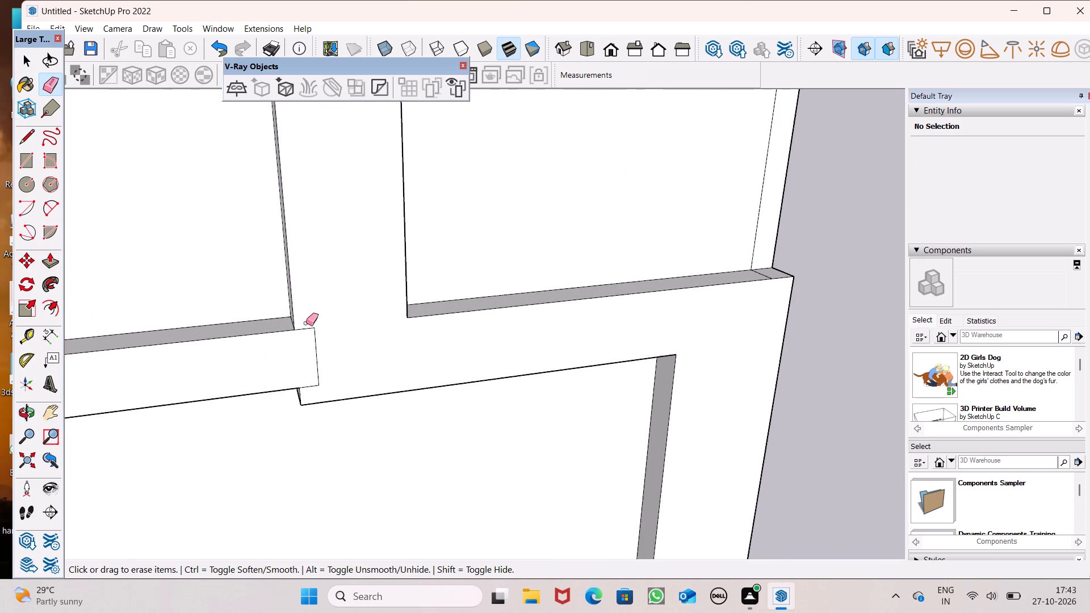
{"action": "left_click_drag", "start_coordinate": [311, 324], "coordinate": [307, 387]}
Examine the joined frame and the opening's stepped top edge from the front, above and below.
{"action": "scroll", "coordinate": [336, 321], "scroll_direction": "down", "scroll_amount": 4}
{"action": "middle_click_drag", "start_coordinate": [358, 369], "coordinate": [246, 393]}
{"action": "scroll", "coordinate": [540, 325], "scroll_direction": "down", "scroll_amount": 10}
{"action": "middle_click_drag", "start_coordinate": [543, 351], "coordinate": [548, 366]}
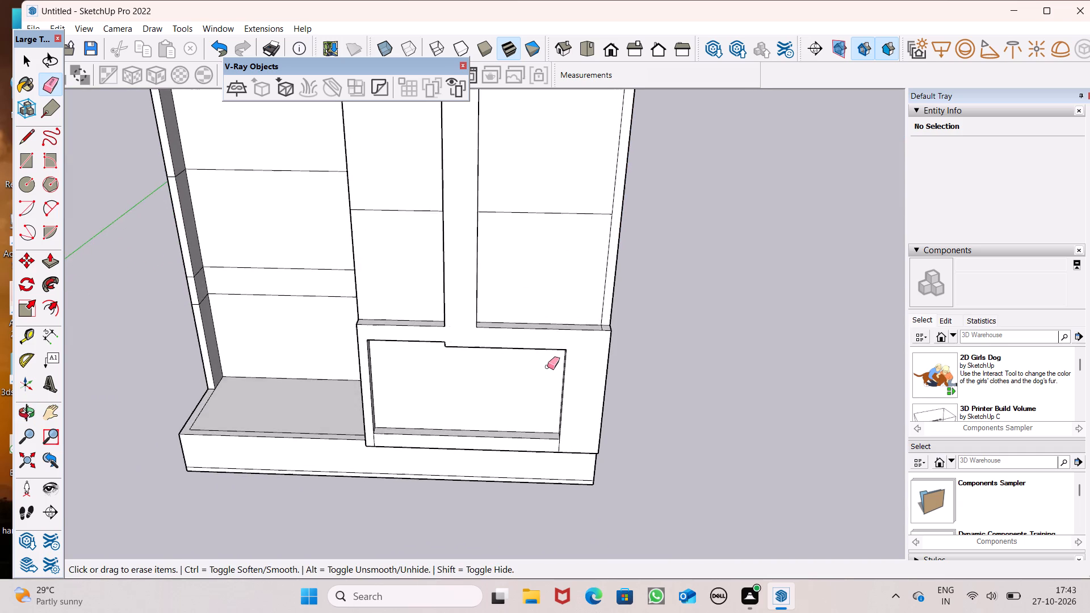
{"action": "scroll", "coordinate": [547, 375], "scroll_direction": "down", "scroll_amount": 7}
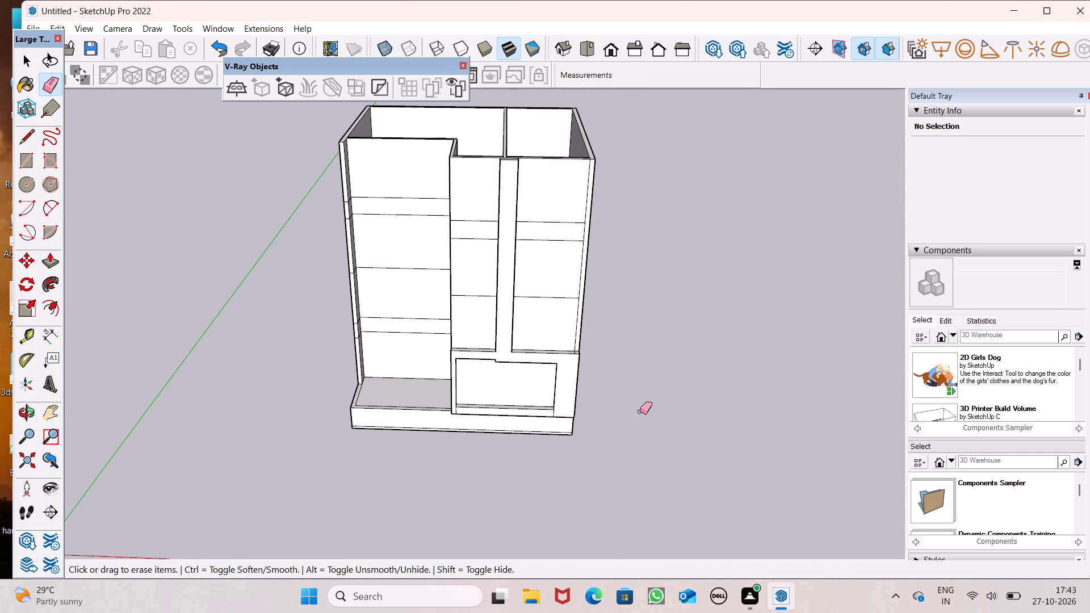
{"action": "middle_click_drag", "start_coordinate": [640, 412], "coordinate": [688, 221]}
{"action": "scroll", "coordinate": [424, 275], "scroll_direction": "up", "scroll_amount": 3}
{"action": "middle_click_drag", "start_coordinate": [560, 384], "coordinate": [569, 295]}
{"action": "scroll", "coordinate": [560, 381], "scroll_direction": "up", "scroll_amount": 1}
{"action": "scroll", "coordinate": [519, 313], "scroll_direction": "up", "scroll_amount": 6}
{"action": "middle_click", "coordinate": [513, 324]}
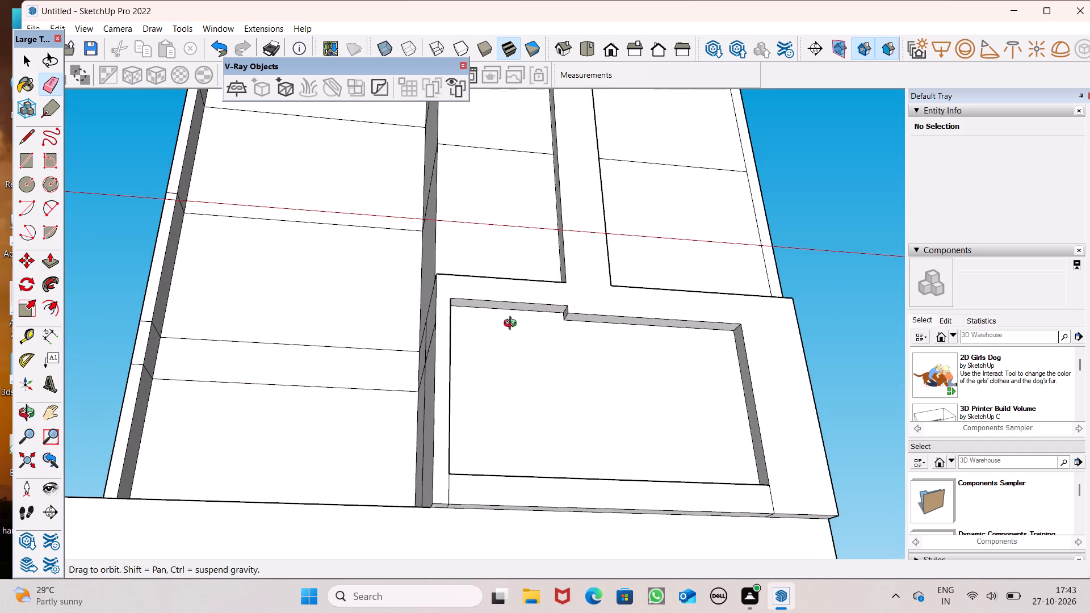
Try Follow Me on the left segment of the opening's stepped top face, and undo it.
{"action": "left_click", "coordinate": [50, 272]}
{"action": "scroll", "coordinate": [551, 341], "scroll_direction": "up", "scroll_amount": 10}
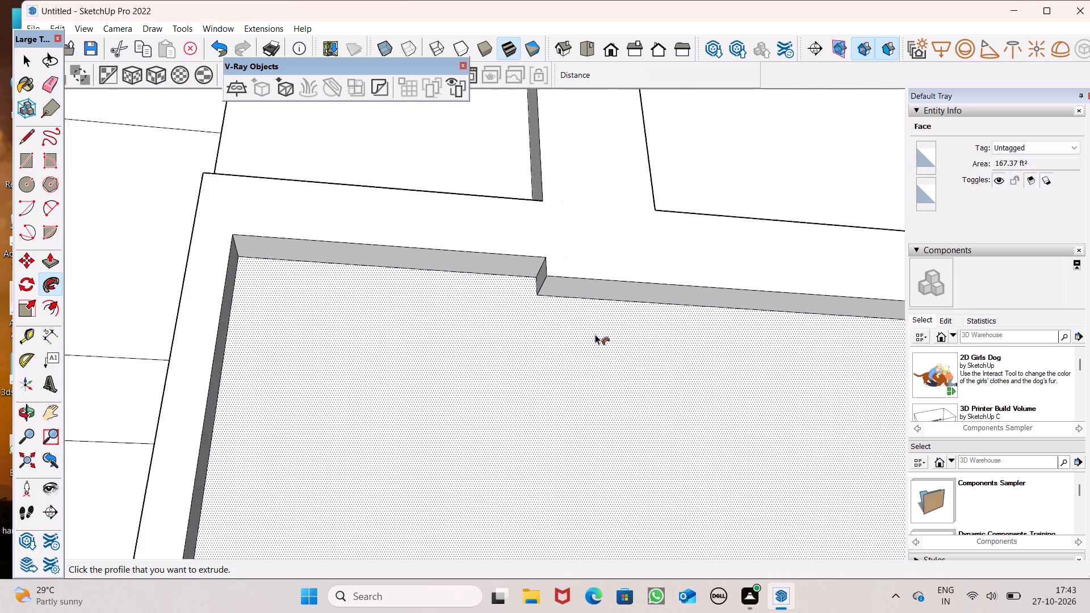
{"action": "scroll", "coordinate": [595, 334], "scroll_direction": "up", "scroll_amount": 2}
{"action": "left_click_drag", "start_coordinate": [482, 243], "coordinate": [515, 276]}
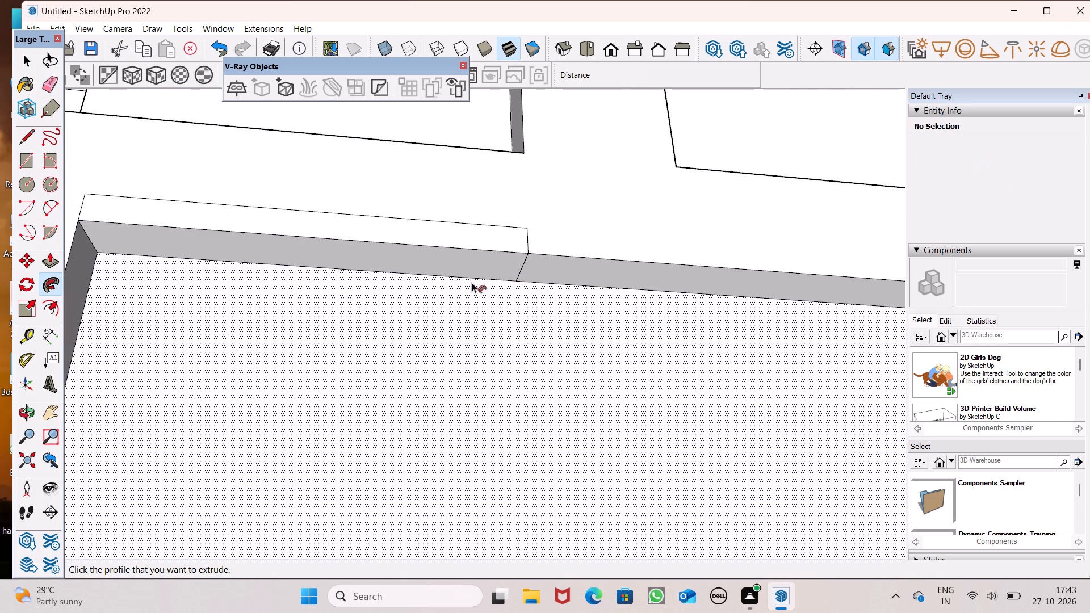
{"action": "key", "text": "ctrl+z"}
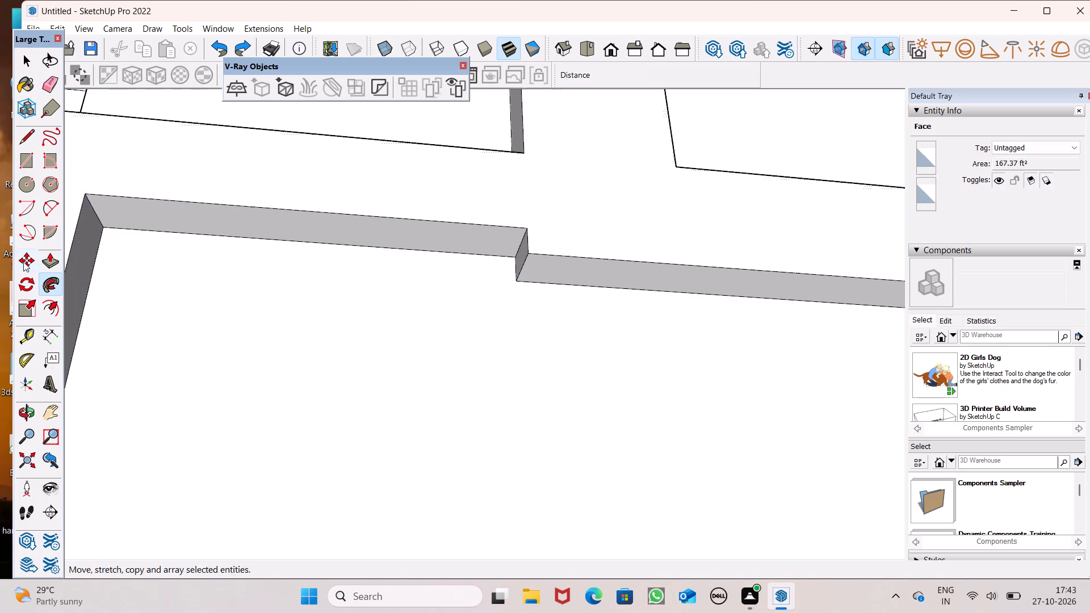
Push/Pull the higher left segment of the opening's top face down 5 5/8", flush with the right segment.
{"action": "left_click", "coordinate": [44, 253]}
{"action": "left_click_drag", "start_coordinate": [483, 226], "coordinate": [551, 266]}
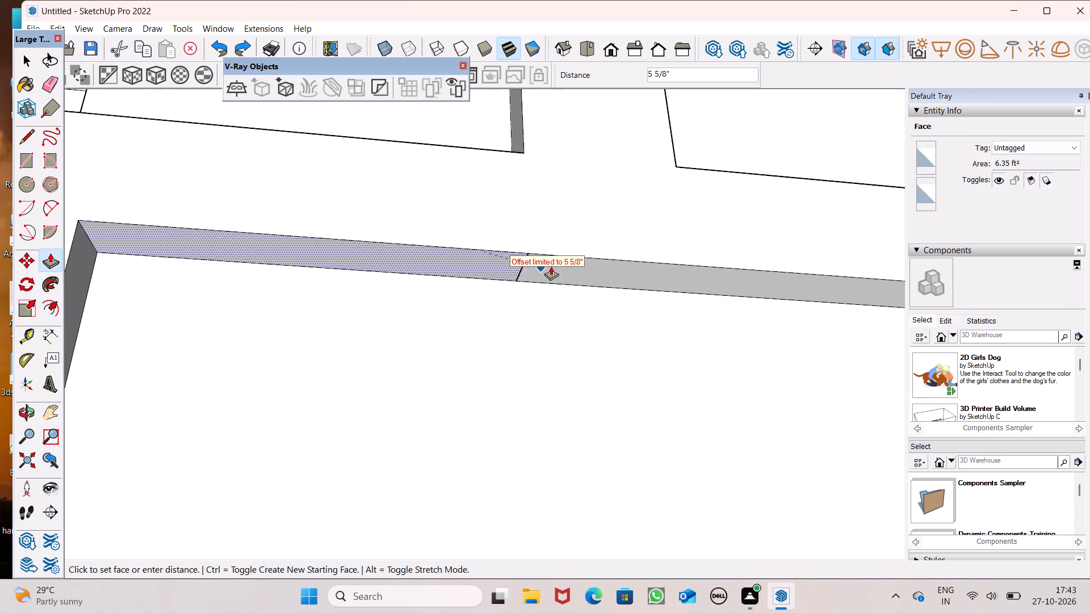
{"action": "left_click_drag", "start_coordinate": [551, 266], "coordinate": [557, 255]}
{"action": "scroll", "coordinate": [391, 214], "scroll_direction": "down", "scroll_amount": 5}
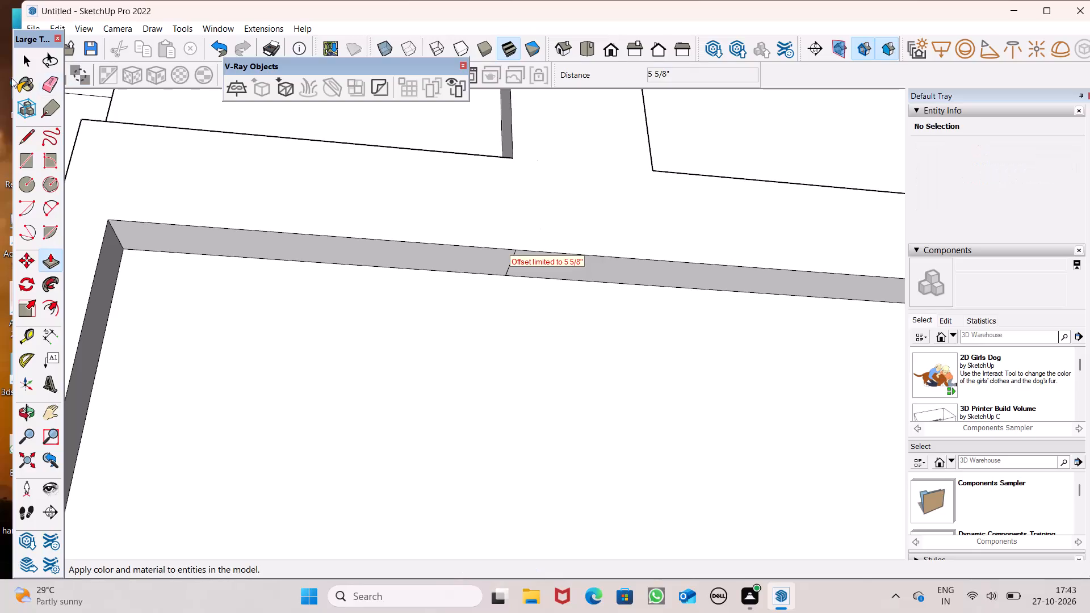
Erase the seam line between the two segments on the underside of the opening's top edge.
{"action": "left_click", "coordinate": [42, 82]}
{"action": "left_click_drag", "start_coordinate": [499, 266], "coordinate": [508, 265]}
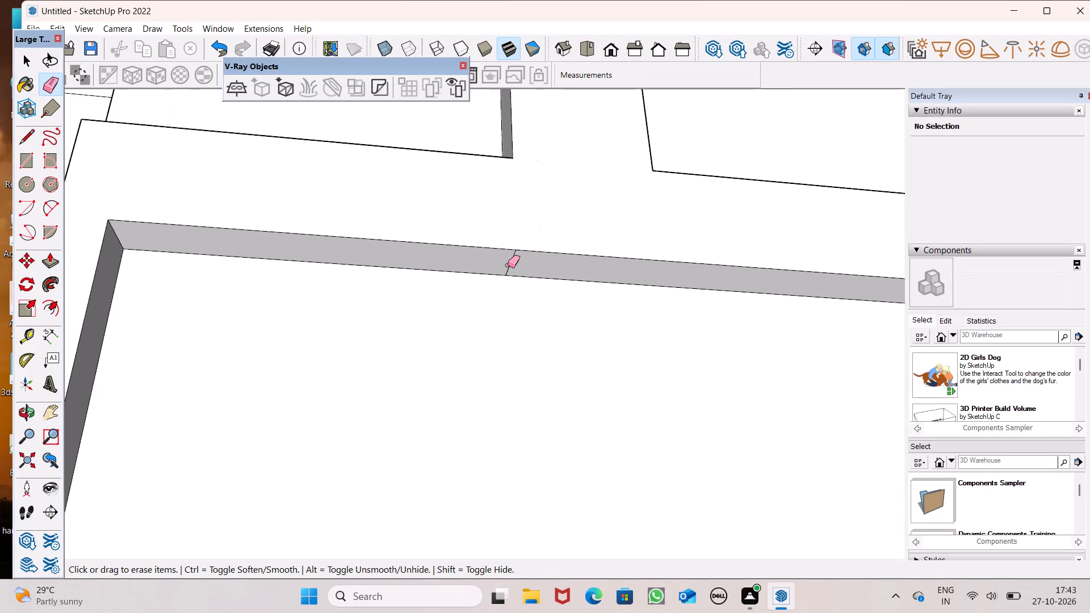
{"action": "left_click_drag", "start_coordinate": [508, 265], "coordinate": [514, 264]}
{"action": "key", "text": "space"}
Examine the whole front facade and the cleaned frame from the front and above.
{"action": "scroll", "coordinate": [374, 240], "scroll_direction": "down", "scroll_amount": 10}
{"action": "middle_click_drag", "start_coordinate": [435, 334], "coordinate": [435, 390]}
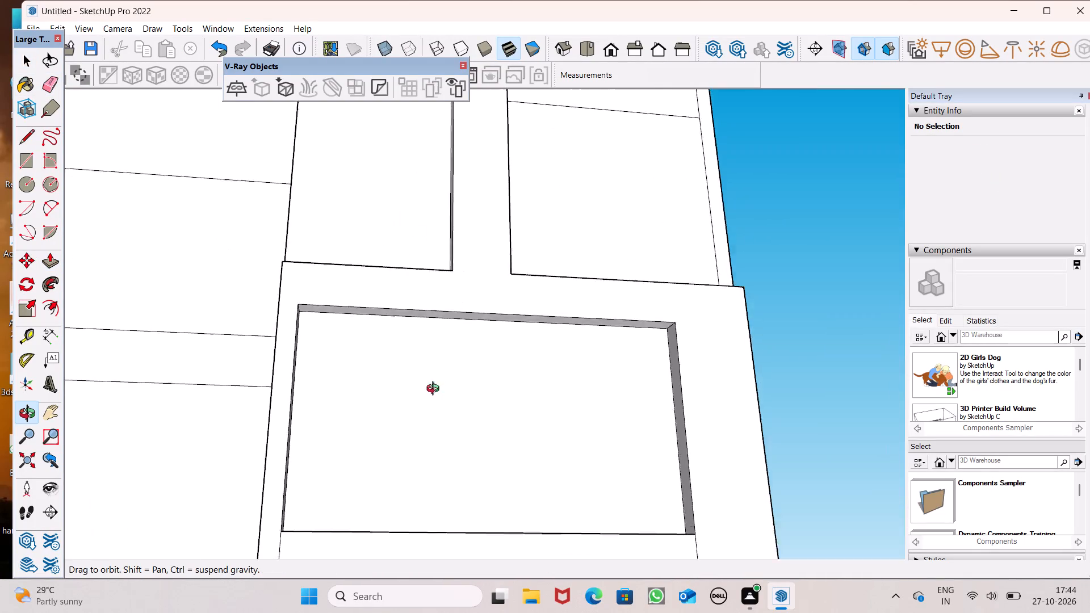
{"action": "middle_click_drag", "start_coordinate": [435, 390], "coordinate": [375, 589]}
{"action": "scroll", "coordinate": [385, 503], "scroll_direction": "down", "scroll_amount": 3}
{"action": "scroll", "coordinate": [502, 363], "scroll_direction": "down", "scroll_amount": 4}
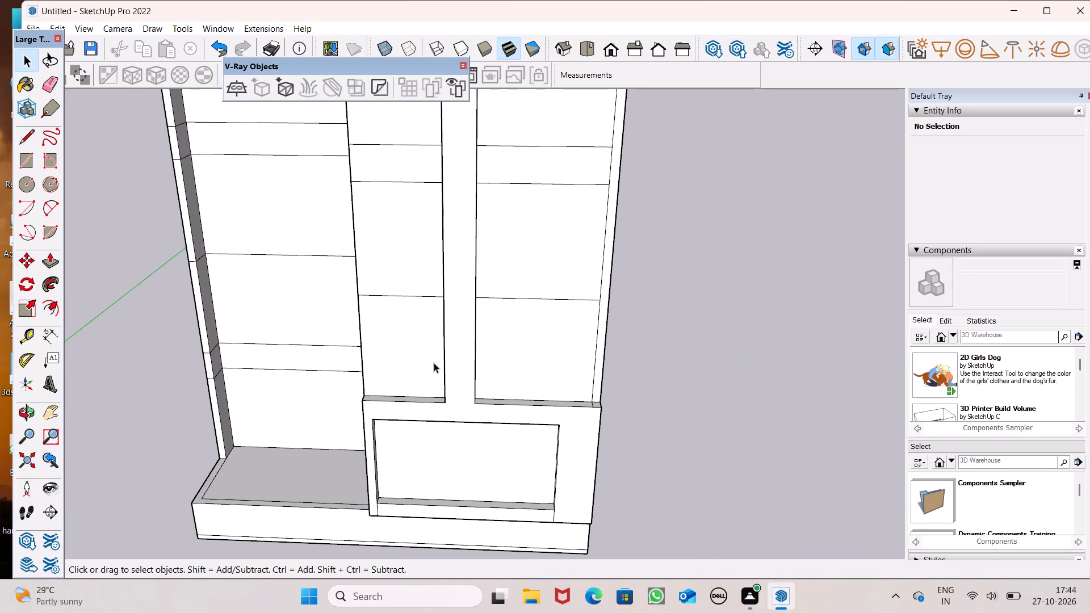
{"action": "scroll", "coordinate": [585, 450], "scroll_direction": "down", "scroll_amount": 4}
{"action": "middle_click_drag", "start_coordinate": [597, 451], "coordinate": [600, 473]}
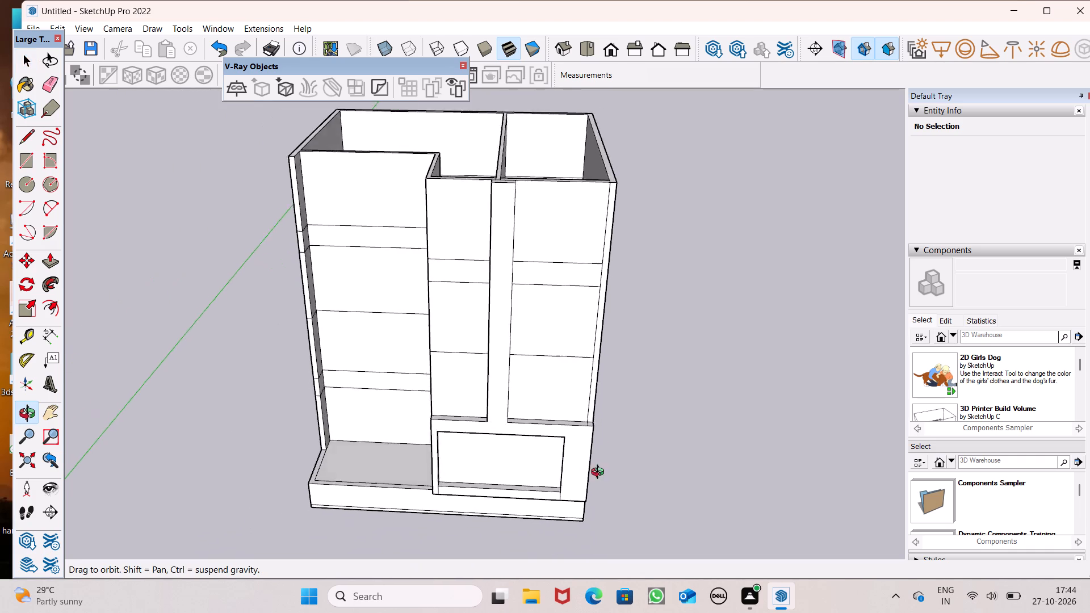
{"action": "middle_click_drag", "start_coordinate": [600, 473], "coordinate": [608, 490]}
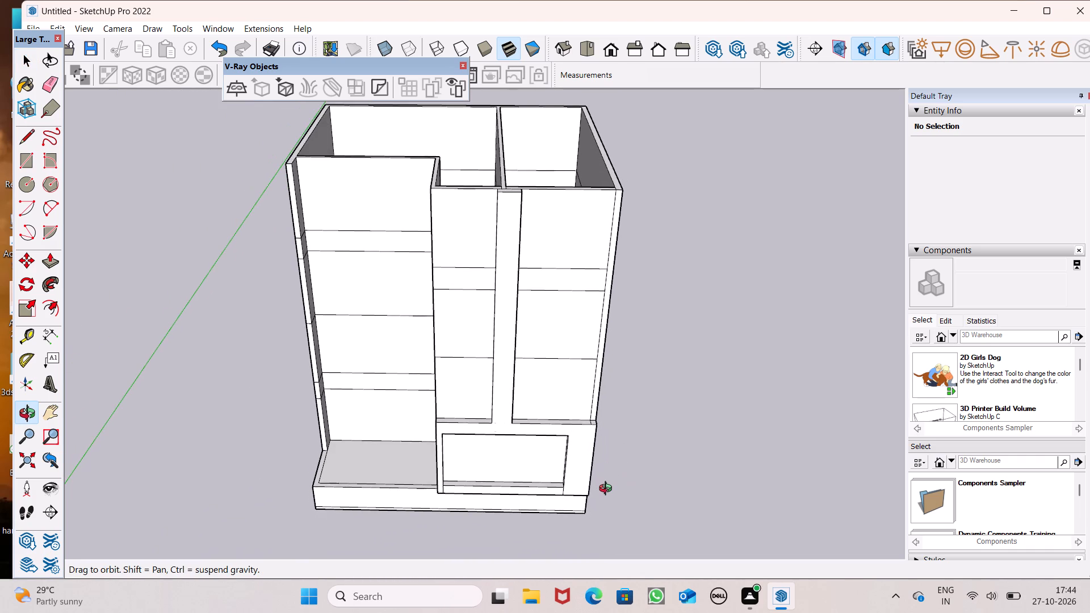
{"action": "middle_click_drag", "start_coordinate": [608, 490], "coordinate": [596, 478]}
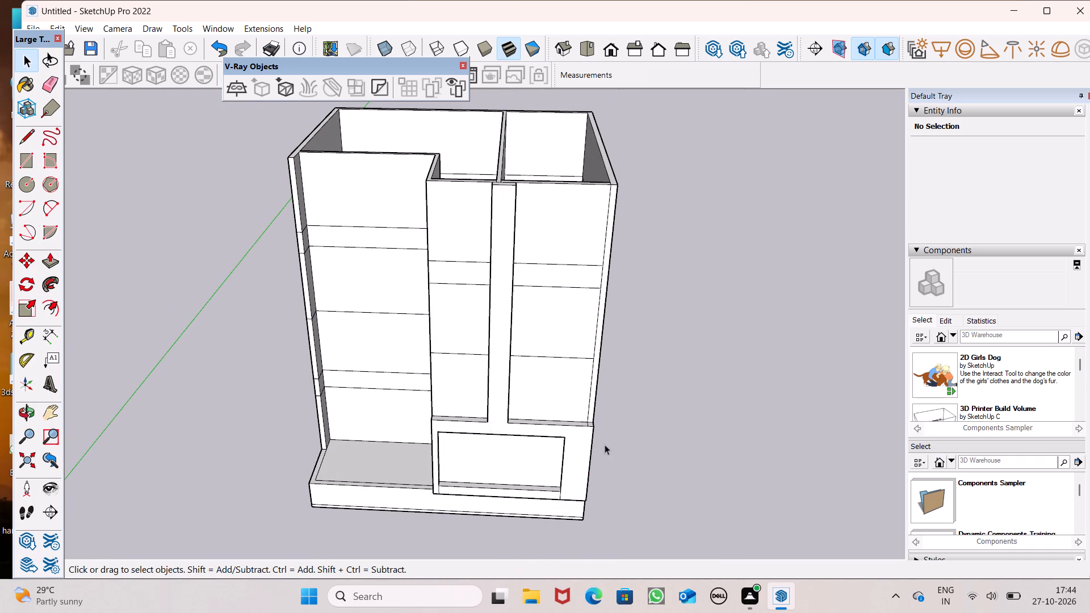
Push/Pull the narrow vertical strip at the facade's right edge outward 11 1/4", flush with the ground-storey frame.
{"action": "scroll", "coordinate": [644, 347], "scroll_direction": "up", "scroll_amount": 5}
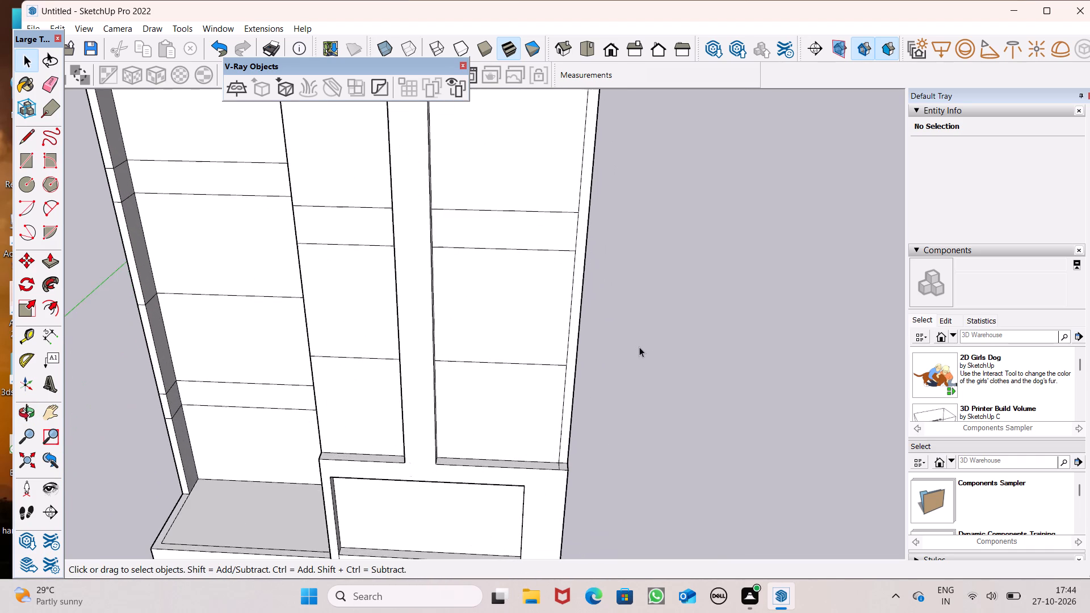
{"action": "scroll", "coordinate": [631, 365], "scroll_direction": "down", "scroll_amount": 3}
{"action": "middle_click_drag", "start_coordinate": [613, 376], "coordinate": [576, 486]}
{"action": "scroll", "coordinate": [576, 486], "scroll_direction": "up", "scroll_amount": 1}
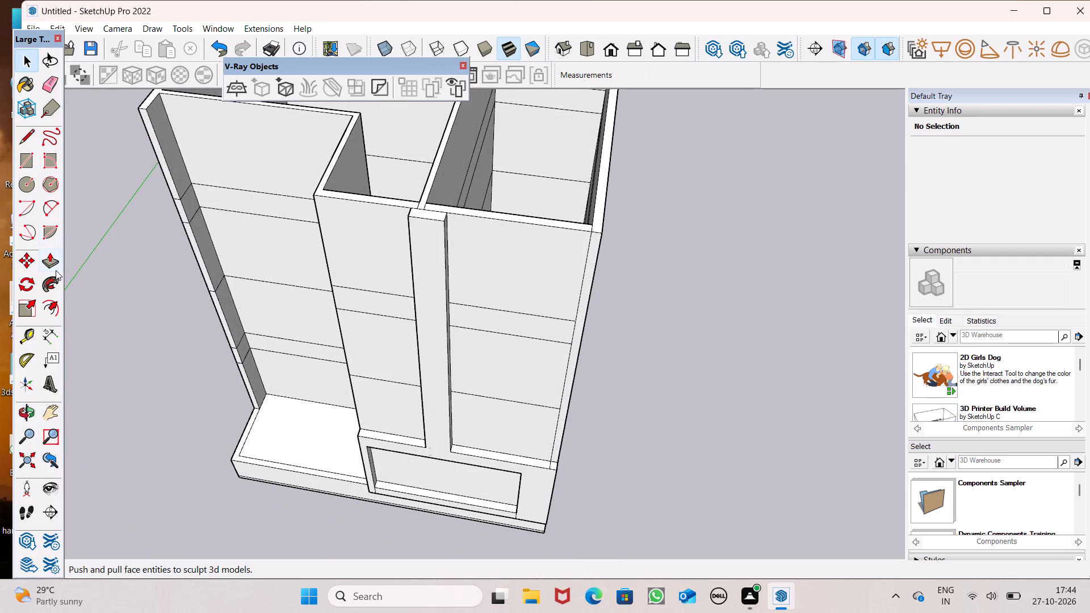
{"action": "left_click", "coordinate": [54, 266]}
{"action": "scroll", "coordinate": [514, 469], "scroll_direction": "up", "scroll_amount": 5}
{"action": "scroll", "coordinate": [567, 461], "scroll_direction": "up", "scroll_amount": 3}
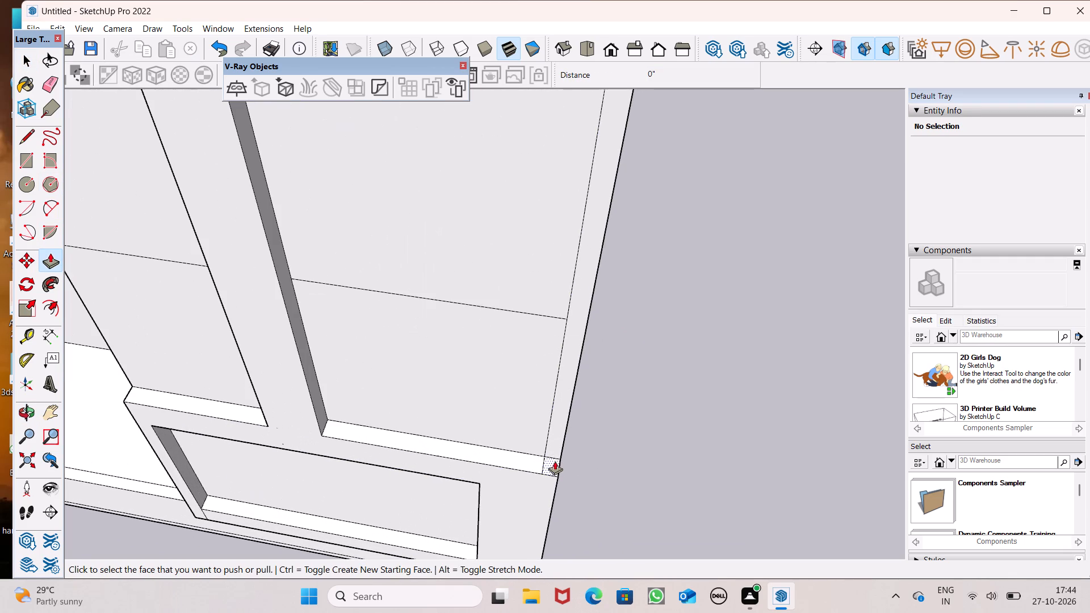
{"action": "left_click_drag", "start_coordinate": [551, 443], "coordinate": [520, 468]}
Examine the projecting right edge, the central strip and the wall tops from the front, above and below.
{"action": "scroll", "coordinate": [678, 434], "scroll_direction": "down", "scroll_amount": 5}
{"action": "middle_click_drag", "start_coordinate": [670, 467], "coordinate": [762, 261]}
{"action": "scroll", "coordinate": [715, 318], "scroll_direction": "down", "scroll_amount": 4}
{"action": "middle_click_drag", "start_coordinate": [674, 345], "coordinate": [736, 248]}
{"action": "scroll", "coordinate": [736, 248], "scroll_direction": "up", "scroll_amount": 1}
{"action": "scroll", "coordinate": [734, 259], "scroll_direction": "down", "scroll_amount": 4}
{"action": "middle_click_drag", "start_coordinate": [714, 358], "coordinate": [657, 563]}
{"action": "scroll", "coordinate": [633, 467], "scroll_direction": "down", "scroll_amount": 2}
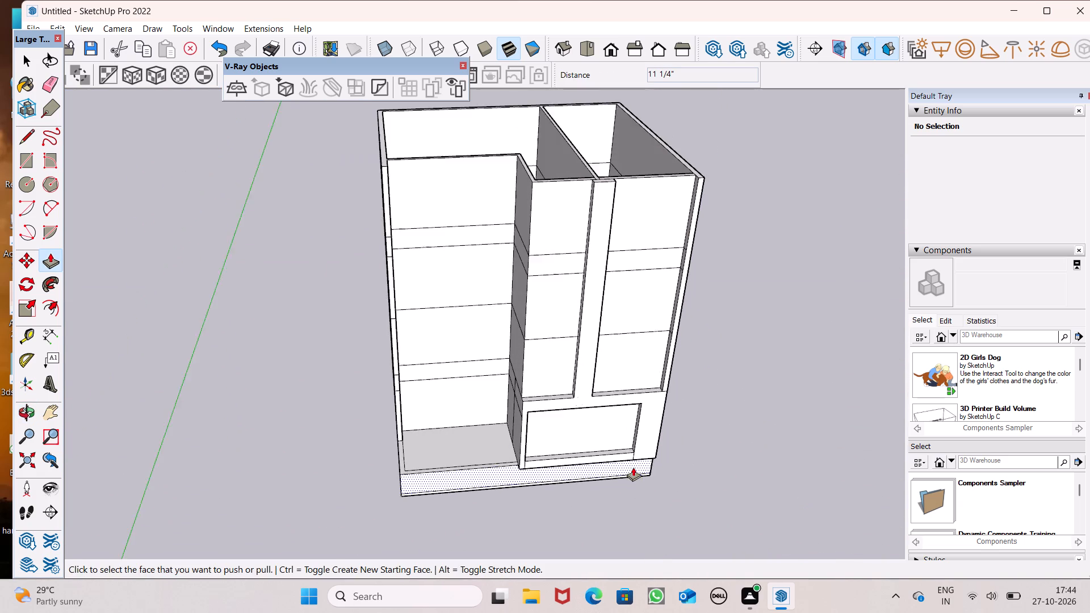
{"action": "scroll", "coordinate": [633, 467], "scroll_direction": "down", "scroll_amount": 1}
{"action": "middle_click_drag", "start_coordinate": [885, 427], "coordinate": [795, 467]}
{"action": "scroll", "coordinate": [794, 468], "scroll_direction": "up", "scroll_amount": 1}
{"action": "scroll", "coordinate": [687, 320], "scroll_direction": "up", "scroll_amount": 3}
{"action": "middle_click_drag", "start_coordinate": [728, 280], "coordinate": [732, 280]}
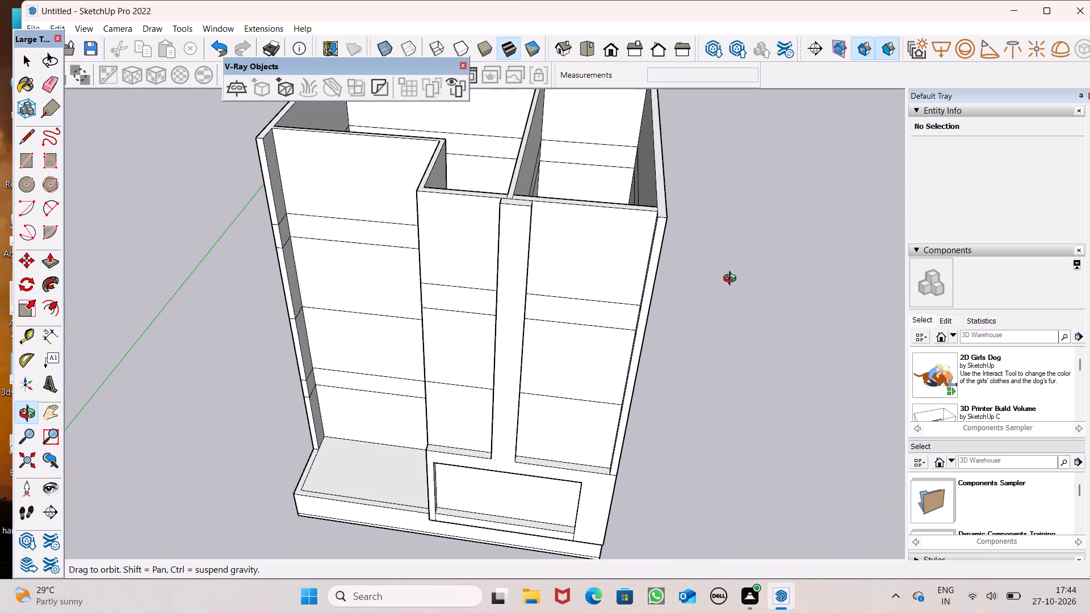
{"action": "middle_click_drag", "start_coordinate": [732, 280], "coordinate": [727, 289]}
{"action": "middle_click", "coordinate": [727, 289]}
{"action": "middle_click", "coordinate": [727, 289]}
{"action": "scroll", "coordinate": [669, 288], "scroll_direction": "down", "scroll_amount": 3}
{"action": "middle_click_drag", "start_coordinate": [642, 284], "coordinate": [678, 352]}
{"action": "scroll", "coordinate": [678, 351], "scroll_direction": "up", "scroll_amount": 1}
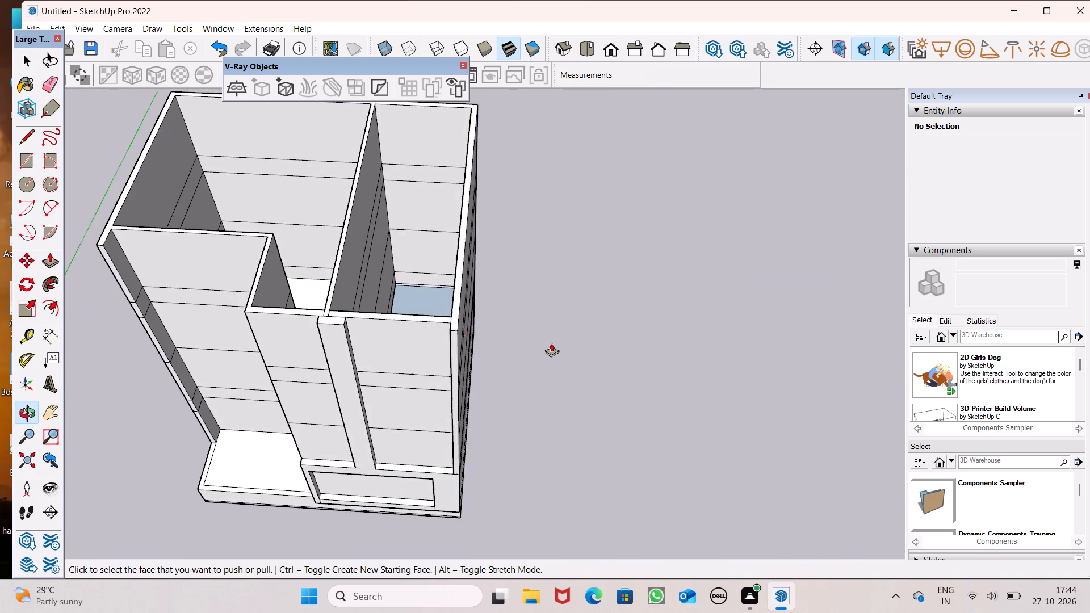
{"action": "scroll", "coordinate": [336, 332], "scroll_direction": "up", "scroll_amount": 5}
{"action": "middle_click_drag", "start_coordinate": [353, 311], "coordinate": [412, 117]}
{"action": "scroll", "coordinate": [316, 444], "scroll_direction": "up", "scroll_amount": 1}
{"action": "scroll", "coordinate": [392, 135], "scroll_direction": "up", "scroll_amount": 1}
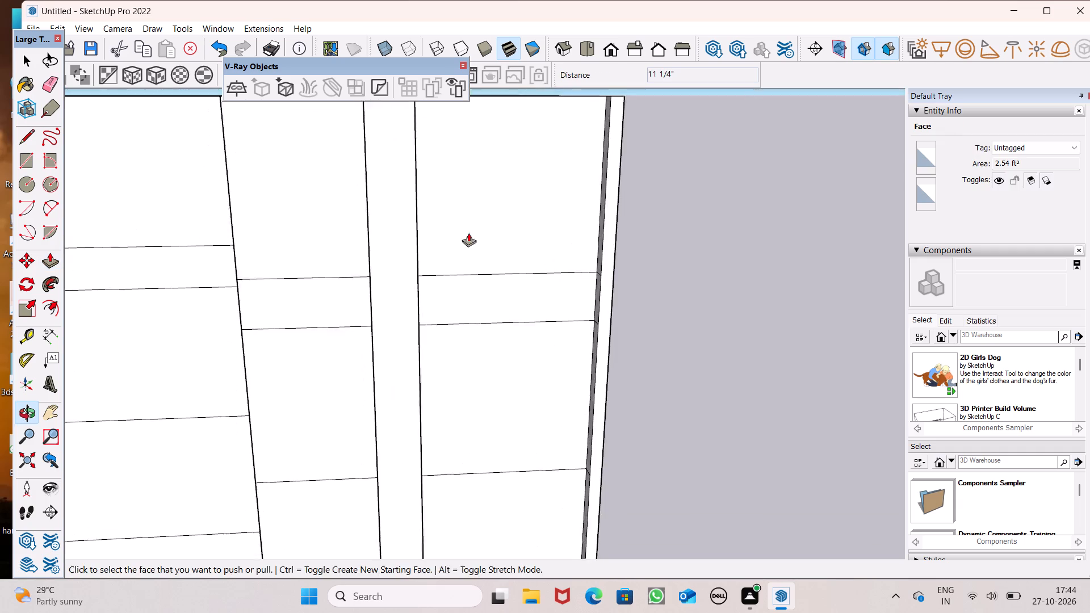
{"action": "middle_click_drag", "start_coordinate": [488, 400], "coordinate": [445, 64]}
{"action": "scroll", "coordinate": [443, 63], "scroll_direction": "up", "scroll_amount": 1}
{"action": "scroll", "coordinate": [469, 237], "scroll_direction": "down", "scroll_amount": 5}
{"action": "scroll", "coordinate": [466, 253], "scroll_direction": "up", "scroll_amount": 1}
{"action": "scroll", "coordinate": [464, 254], "scroll_direction": "down", "scroll_amount": 8}
{"action": "middle_click_drag", "start_coordinate": [489, 405], "coordinate": [530, 456]}
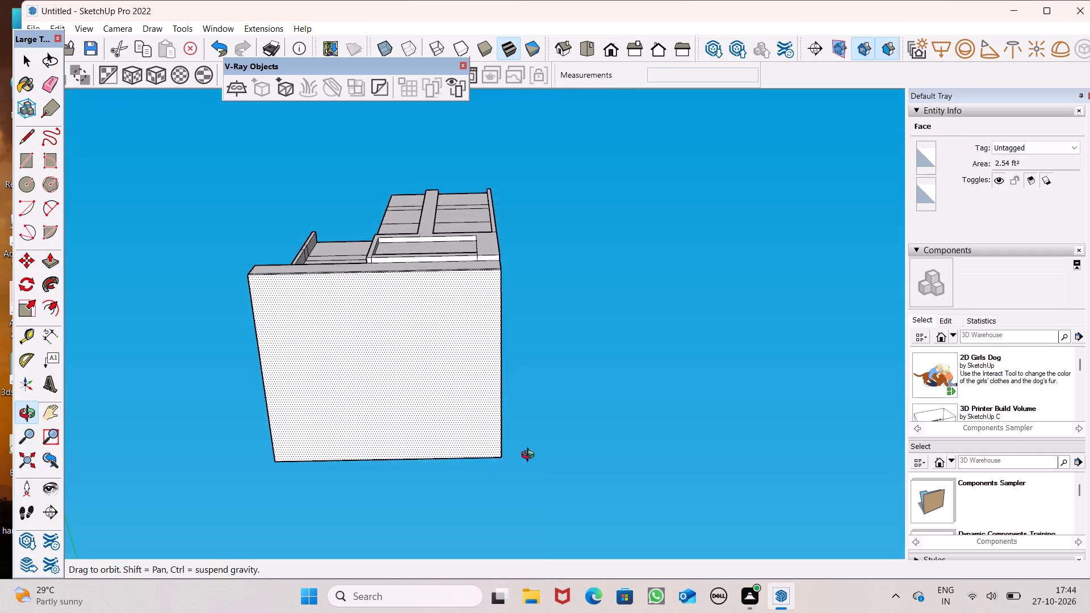
{"action": "middle_click_drag", "start_coordinate": [530, 456], "coordinate": [556, 612]}
{"action": "scroll", "coordinate": [560, 154], "scroll_direction": "down", "scroll_amount": 3}
{"action": "middle_click_drag", "start_coordinate": [556, 157], "coordinate": [627, 593]}
{"action": "middle_click_drag", "start_coordinate": [552, 357], "coordinate": [514, 334]}
Push/Pull the top face of the central vertical strip up 3' 11/16" above the wall tops.
{"action": "scroll", "coordinate": [552, 356], "scroll_direction": "up", "scroll_amount": 1}
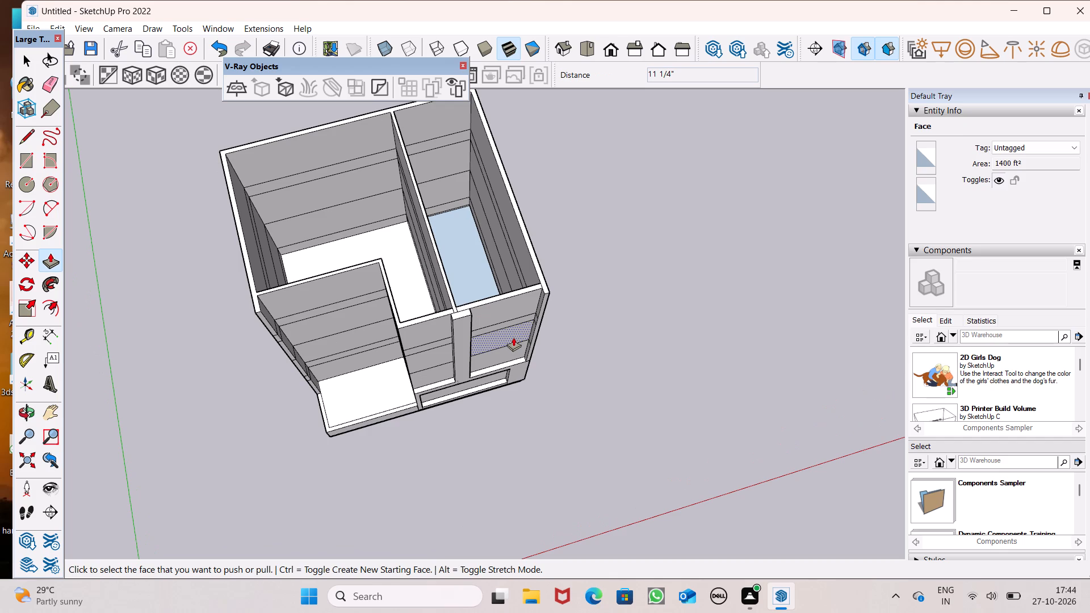
{"action": "middle_click_drag", "start_coordinate": [479, 319], "coordinate": [364, 324]}
{"action": "scroll", "coordinate": [467, 309], "scroll_direction": "up", "scroll_amount": 3}
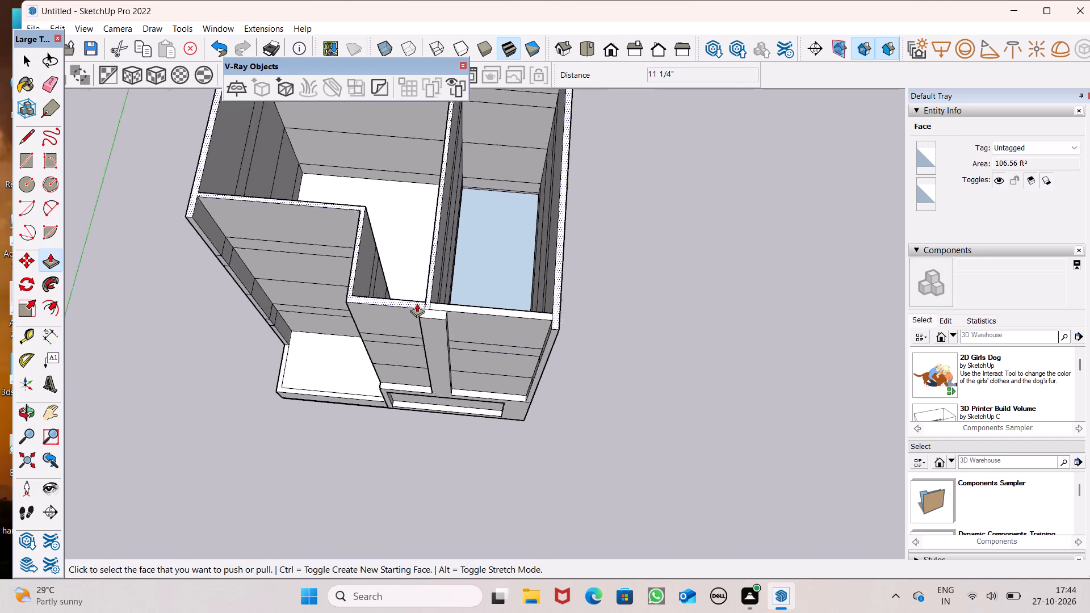
{"action": "scroll", "coordinate": [417, 303], "scroll_direction": "up", "scroll_amount": 9}
{"action": "left_click_drag", "start_coordinate": [423, 309], "coordinate": [422, 278]}
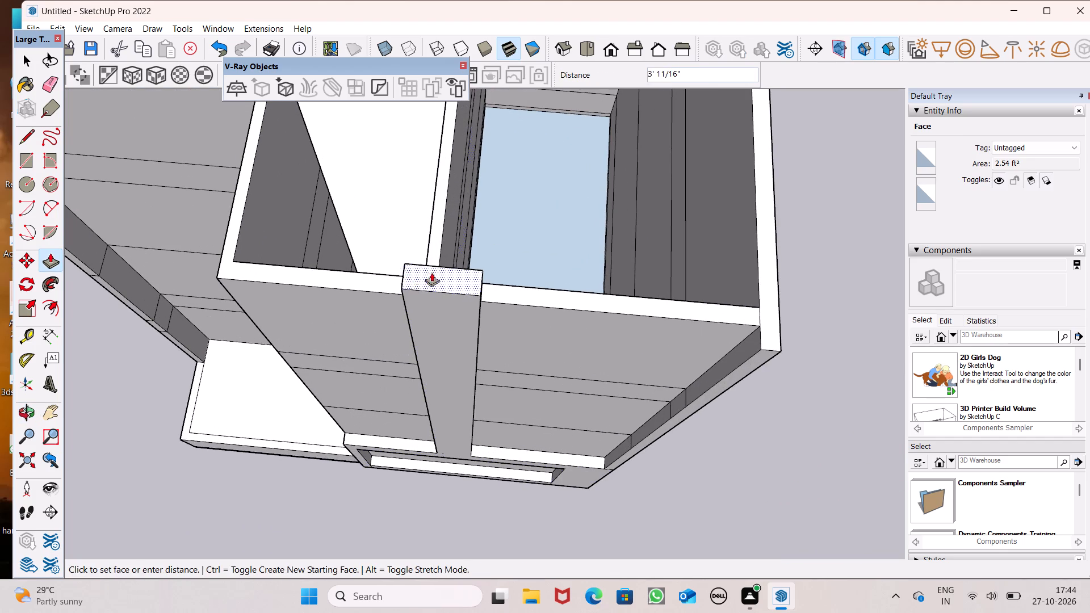
Push/Pull the central strip's raised top face by 1 3/4".
{"action": "scroll", "coordinate": [498, 242], "scroll_direction": "down", "scroll_amount": 7}
{"action": "middle_click_drag", "start_coordinate": [515, 389], "coordinate": [513, 89]}
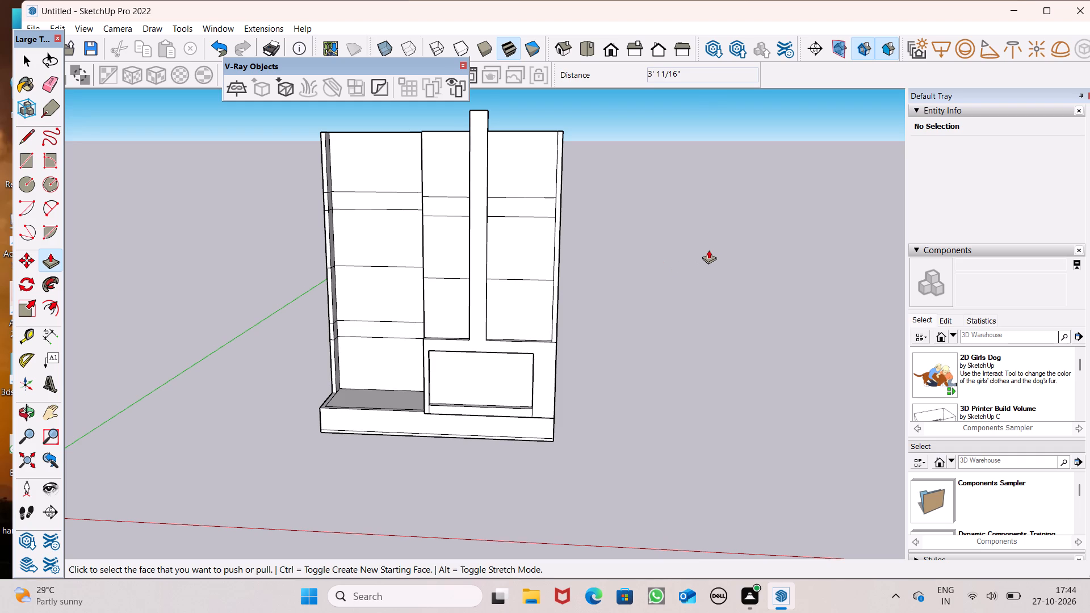
{"action": "middle_click_drag", "start_coordinate": [620, 257], "coordinate": [349, 401]}
{"action": "scroll", "coordinate": [408, 194], "scroll_direction": "up", "scroll_amount": 1}
{"action": "middle_click_drag", "start_coordinate": [408, 192], "coordinate": [399, 274]}
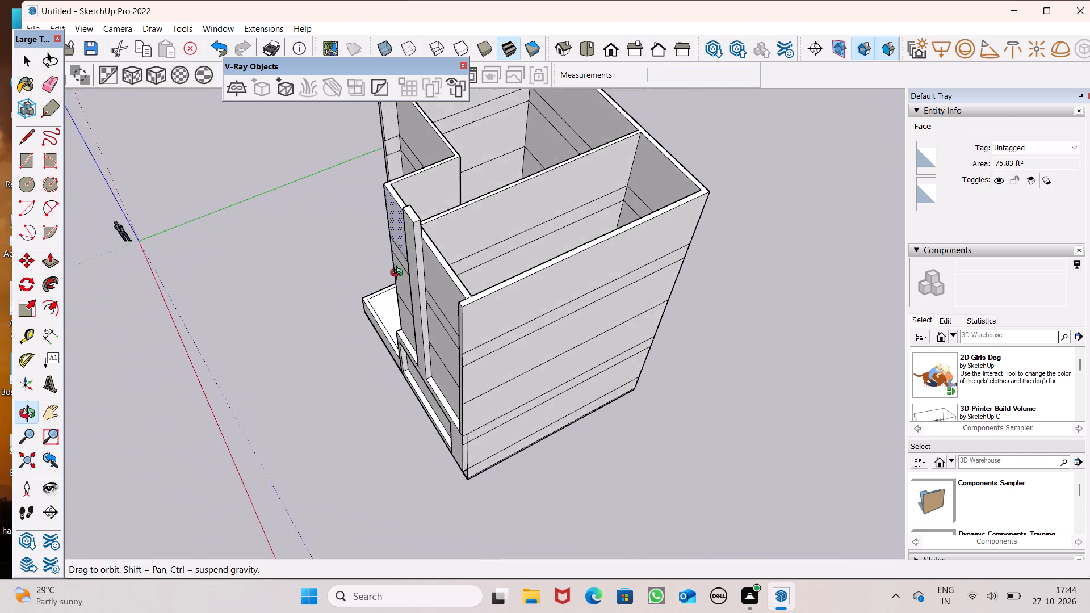
{"action": "middle_click_drag", "start_coordinate": [399, 274], "coordinate": [502, 299]}
{"action": "scroll", "coordinate": [437, 253], "scroll_direction": "up", "scroll_amount": 4}
{"action": "left_click", "coordinate": [436, 253]}
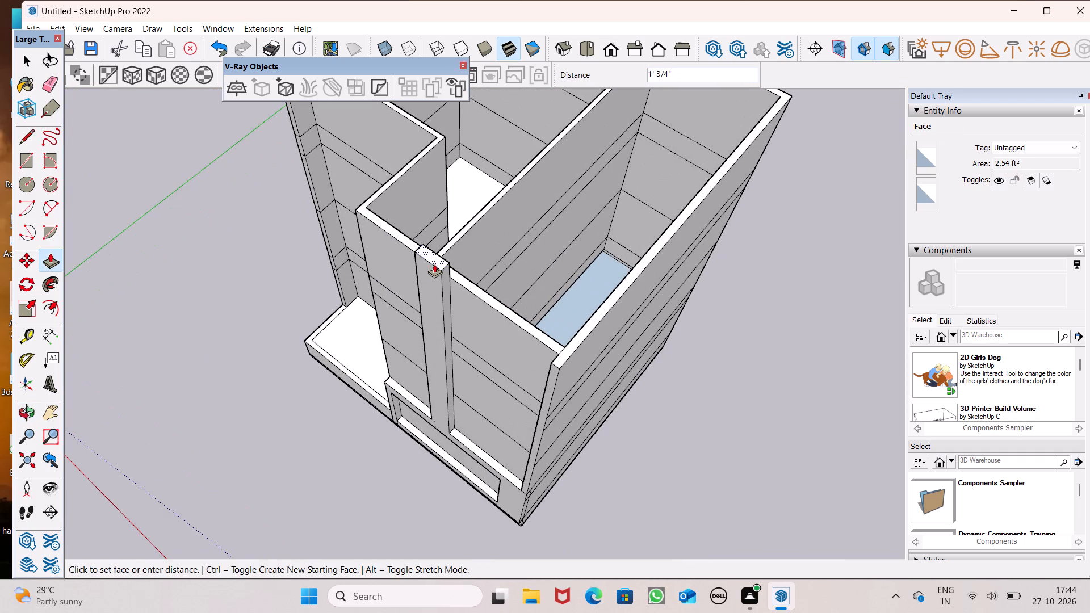
Erase the short vertical edge crossing the horizontal band on the side wall of the open front-left corner.
{"action": "scroll", "coordinate": [515, 277], "scroll_direction": "down", "scroll_amount": 1}
{"action": "middle_click_drag", "start_coordinate": [509, 303], "coordinate": [748, 167]}
{"action": "scroll", "coordinate": [722, 268], "scroll_direction": "down", "scroll_amount": 2}
{"action": "scroll", "coordinate": [687, 313], "scroll_direction": "down", "scroll_amount": 3}
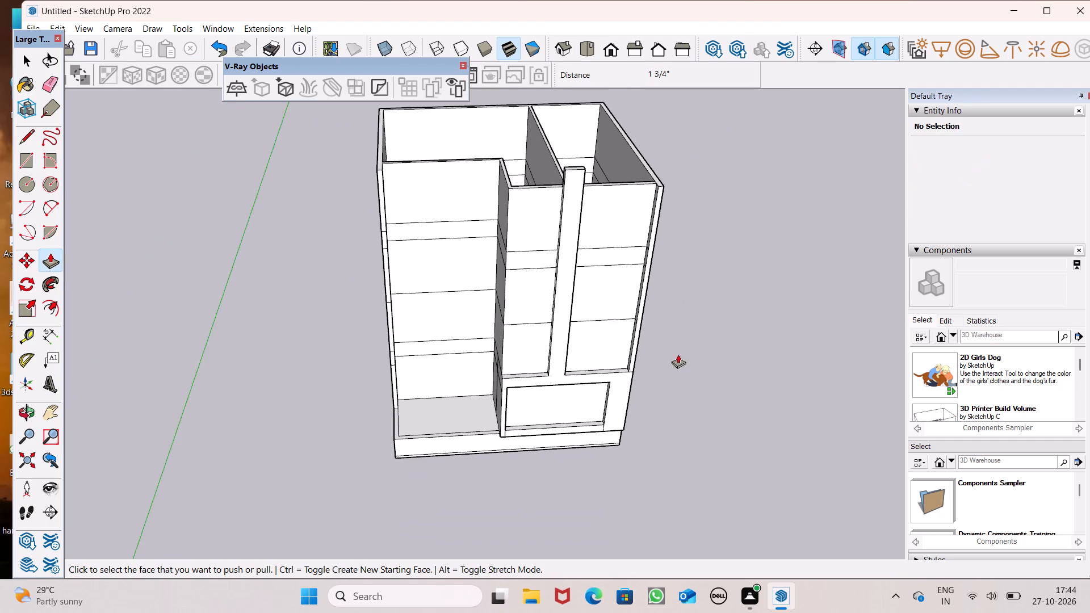
{"action": "middle_click_drag", "start_coordinate": [709, 389], "coordinate": [728, 298]}
{"action": "scroll", "coordinate": [709, 389], "scroll_direction": "up", "scroll_amount": 1}
{"action": "scroll", "coordinate": [728, 298], "scroll_direction": "up", "scroll_amount": 1}
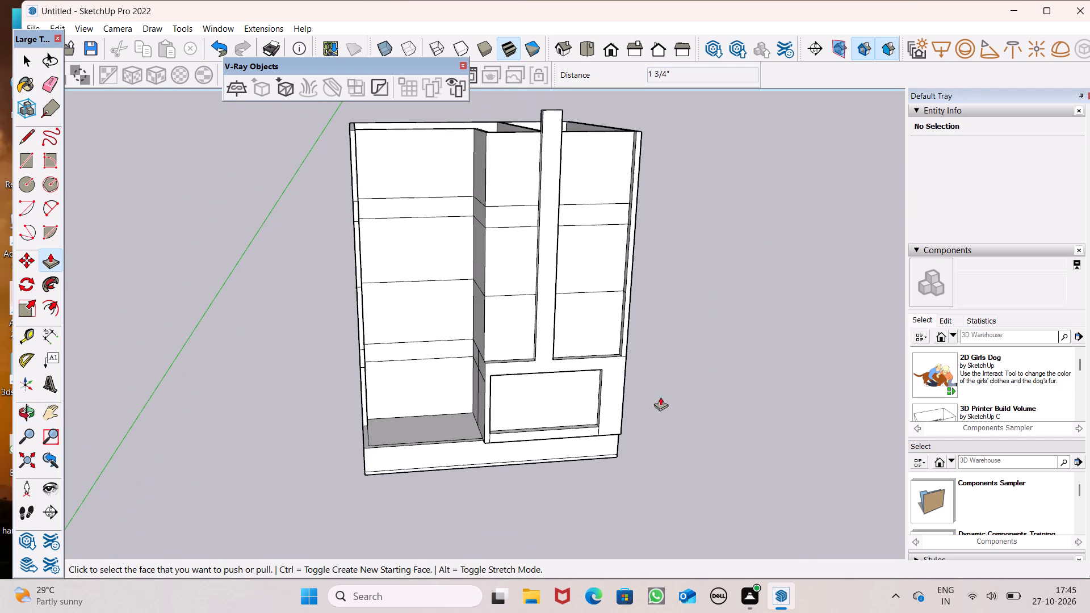
{"action": "scroll", "coordinate": [401, 418], "scroll_direction": "up", "scroll_amount": 4}
{"action": "middle_click_drag", "start_coordinate": [423, 415], "coordinate": [525, 422]}
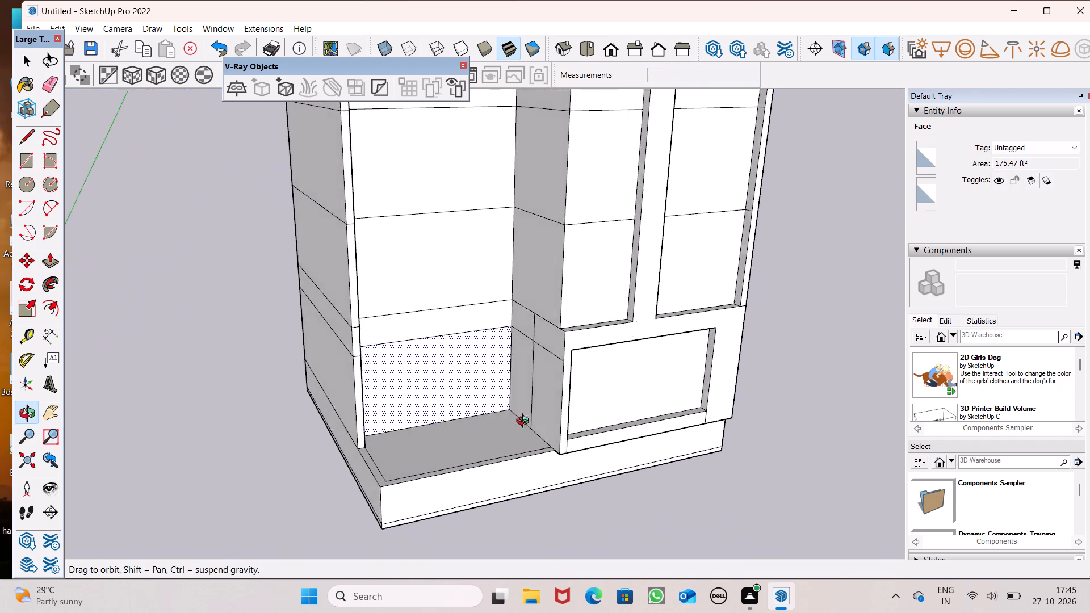
{"action": "middle_click_drag", "start_coordinate": [525, 422], "coordinate": [556, 422]}
{"action": "left_click", "coordinate": [52, 82]}
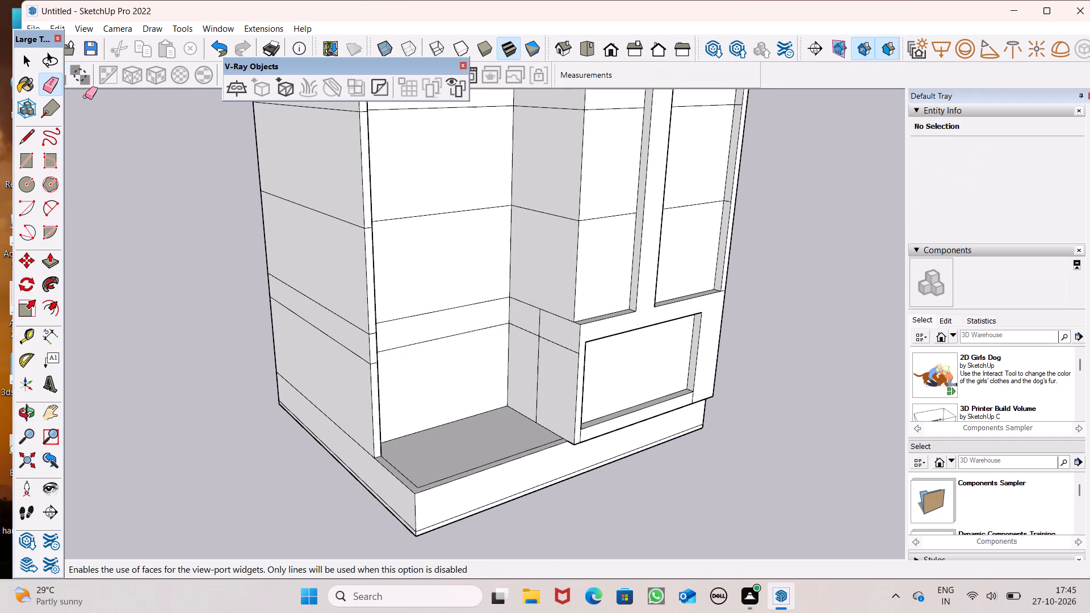
{"action": "scroll", "coordinate": [486, 352], "scroll_direction": "up", "scroll_amount": 1}
{"action": "scroll", "coordinate": [603, 383], "scroll_direction": "up", "scroll_amount": 1}
{"action": "middle_click_drag", "start_coordinate": [606, 372], "coordinate": [598, 351]}
{"action": "scroll", "coordinate": [606, 355], "scroll_direction": "up", "scroll_amount": 1}
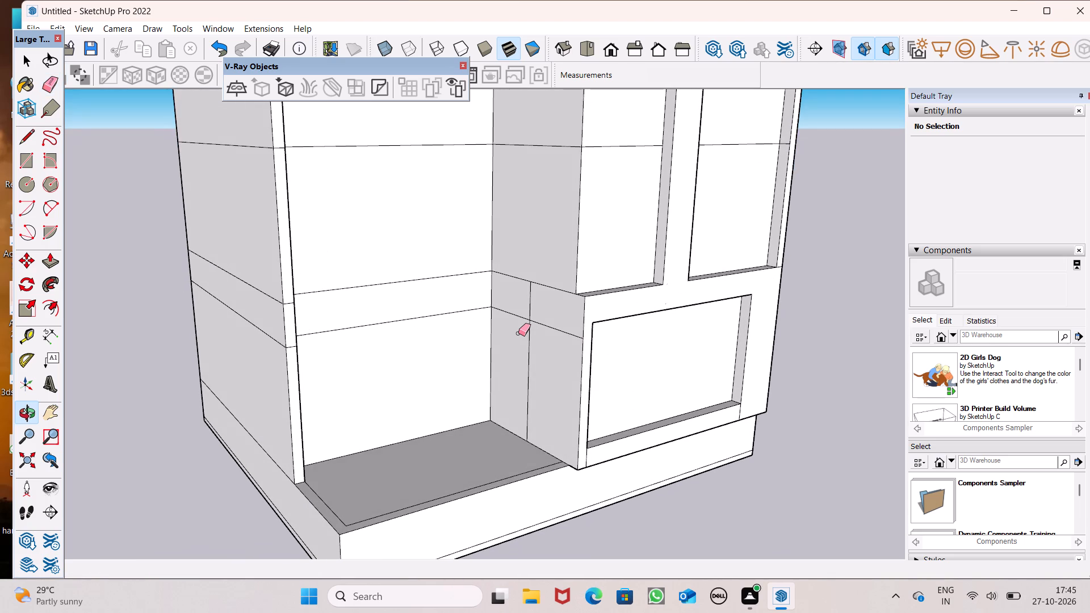
{"action": "left_click", "coordinate": [534, 306]}
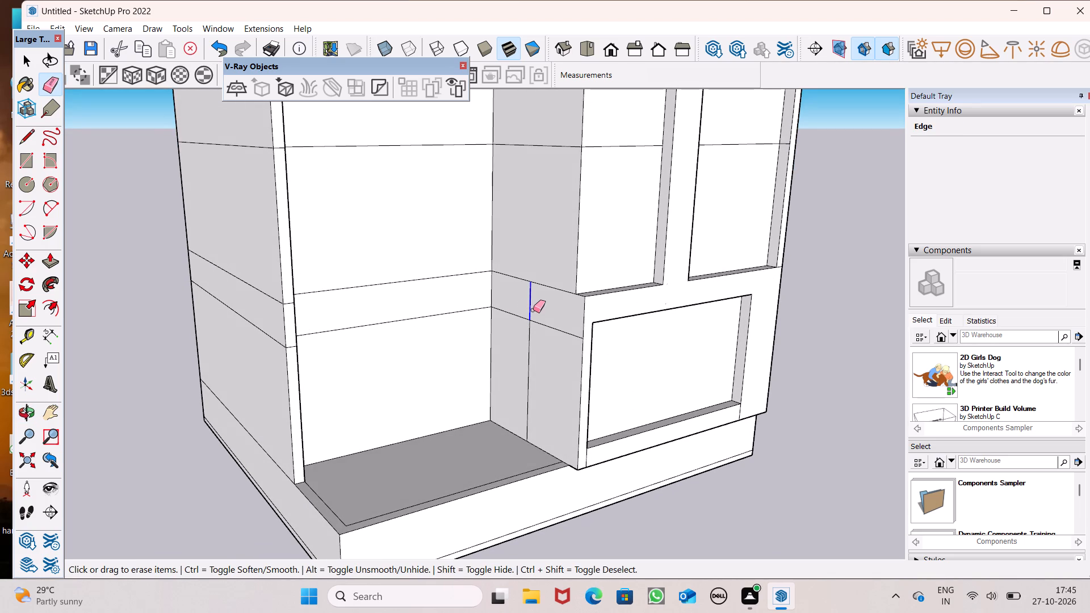
Push/Pull the band above the ground storey in the open corner outward about 8' 10 9/16", flush with the projecting frame.
{"action": "scroll", "coordinate": [383, 324], "scroll_direction": "down", "scroll_amount": 1}
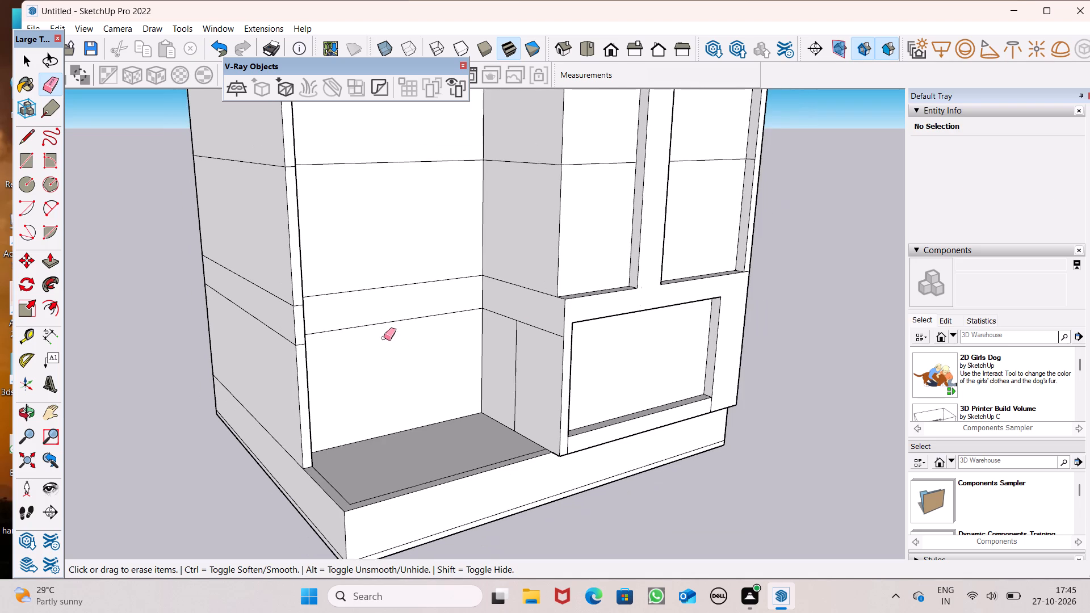
{"action": "scroll", "coordinate": [397, 358], "scroll_direction": "down", "scroll_amount": 1}
{"action": "middle_click_drag", "start_coordinate": [440, 384], "coordinate": [448, 366]}
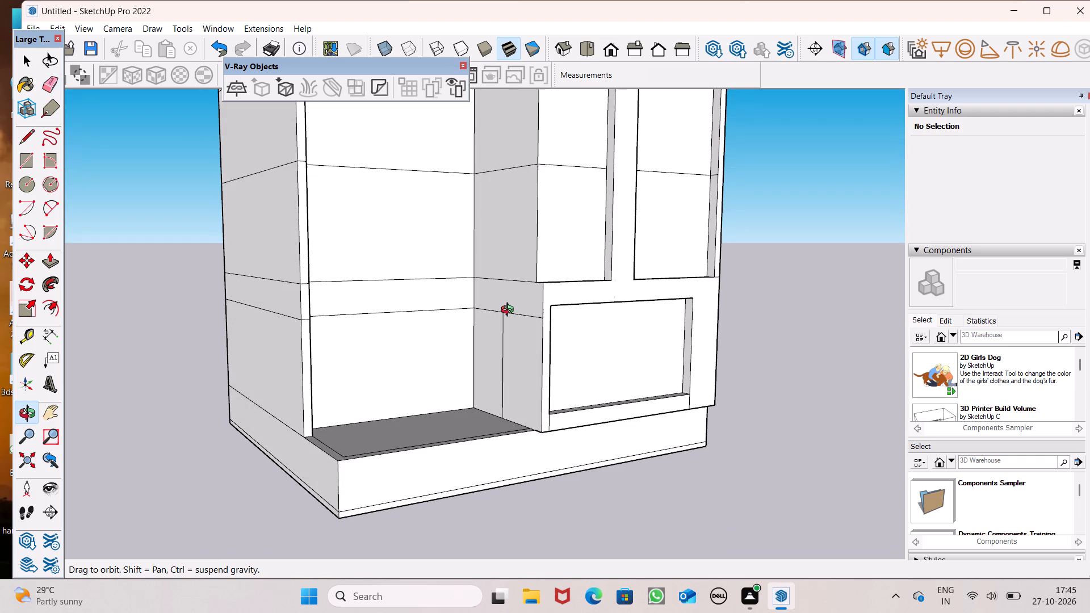
{"action": "scroll", "coordinate": [510, 311], "scroll_direction": "up", "scroll_amount": 1}
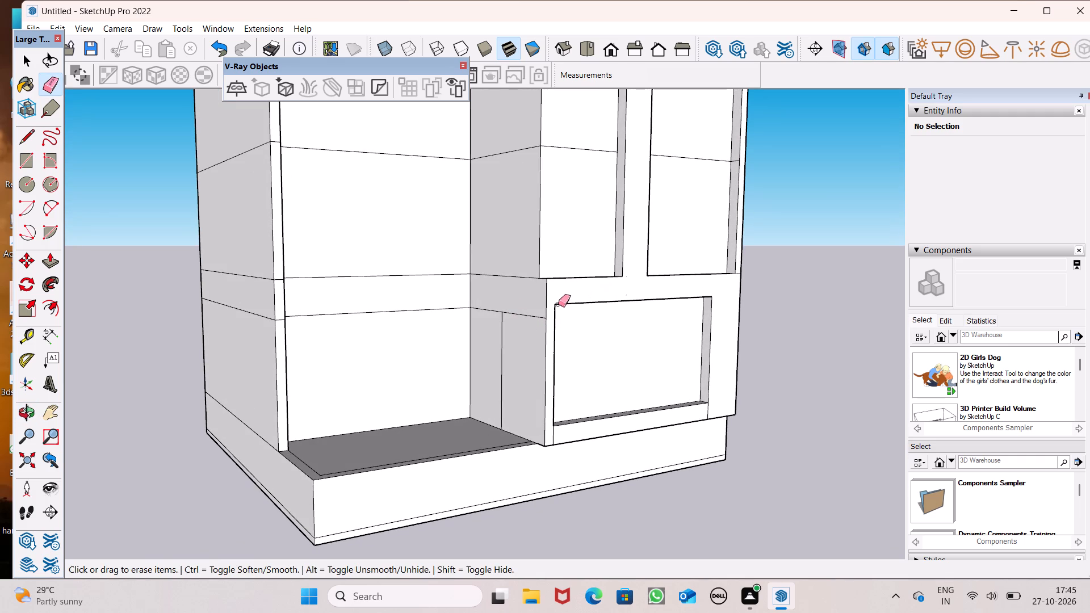
{"action": "middle_click_drag", "start_coordinate": [558, 319], "coordinate": [576, 364]}
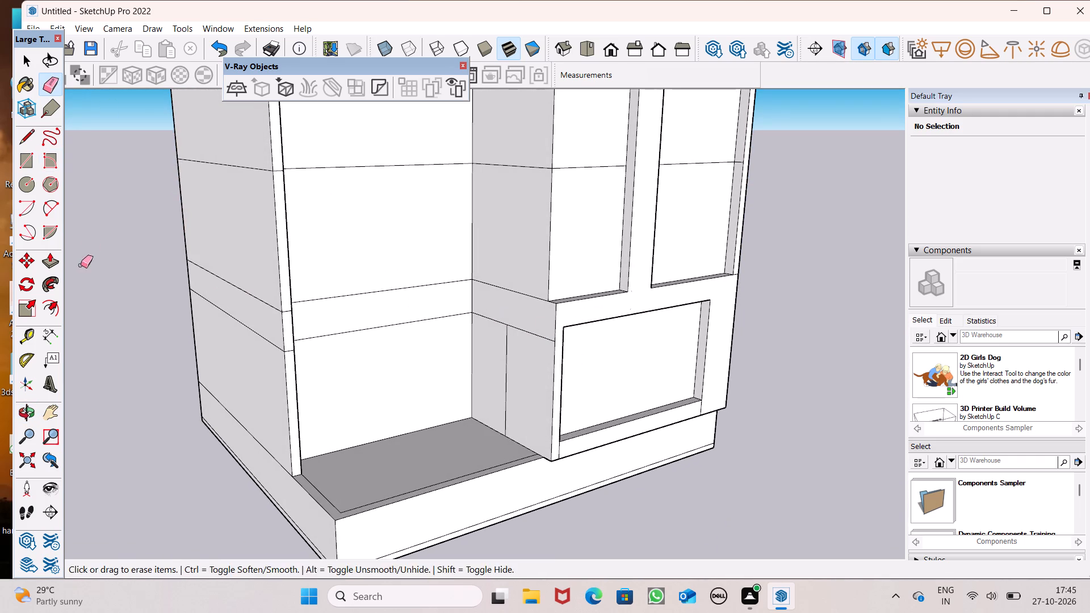
{"action": "left_click", "coordinate": [53, 266]}
{"action": "left_click_drag", "start_coordinate": [429, 297], "coordinate": [535, 322]}
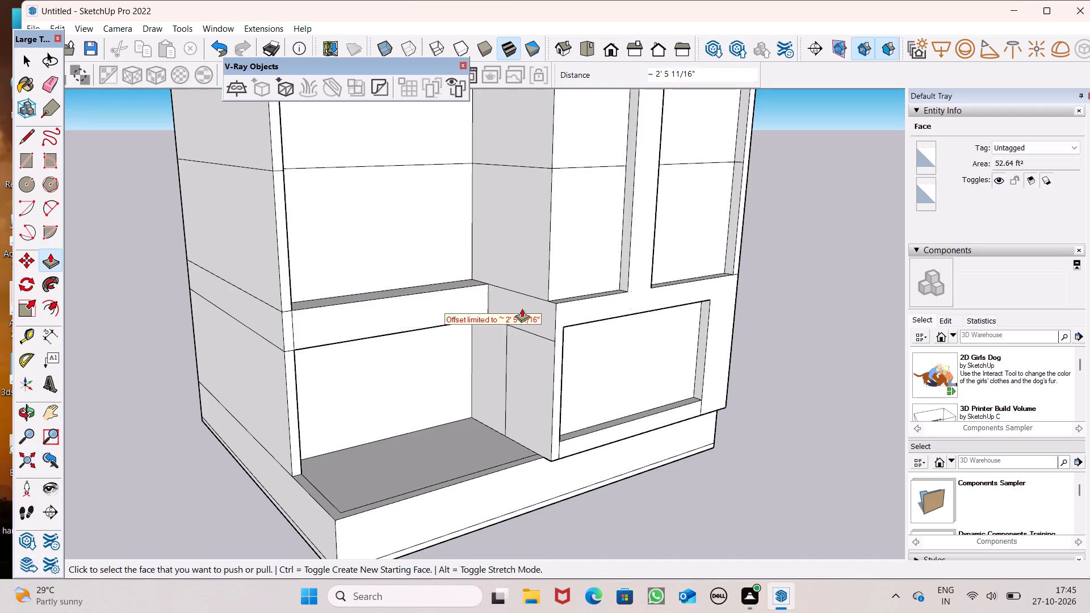
{"action": "left_click_drag", "start_coordinate": [457, 300], "coordinate": [539, 308]}
Examine the projecting slab above the ground storey and the open corner from the front, side and above.
{"action": "middle_click_drag", "start_coordinate": [556, 320], "coordinate": [337, 246]}
{"action": "scroll", "coordinate": [341, 245], "scroll_direction": "up", "scroll_amount": 1}
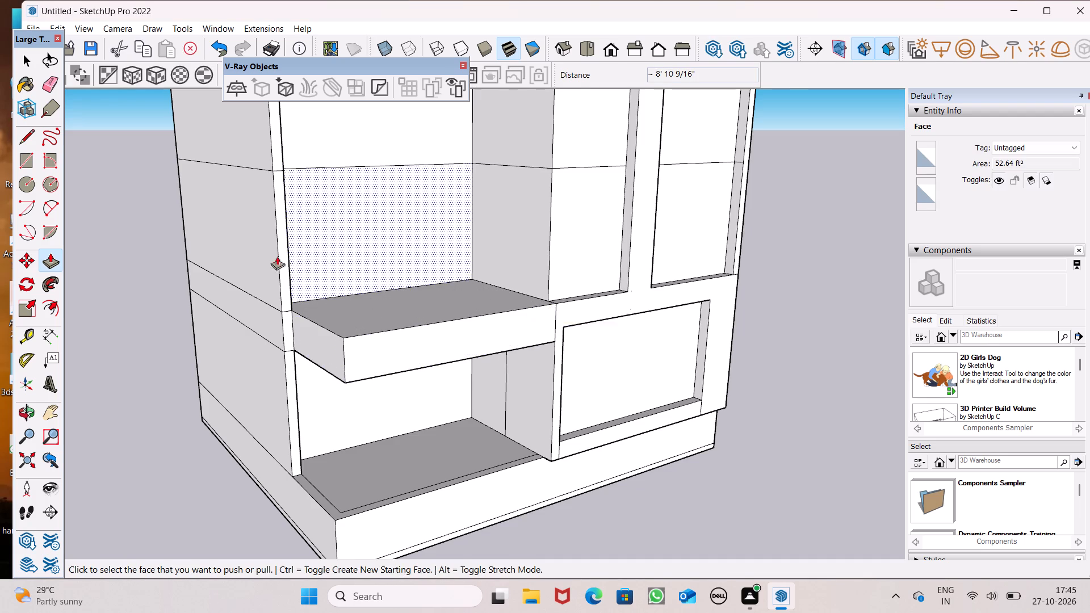
{"action": "scroll", "coordinate": [139, 290], "scroll_direction": "down", "scroll_amount": 4}
{"action": "scroll", "coordinate": [905, 390], "scroll_direction": "down", "scroll_amount": 2}
{"action": "middle_click_drag", "start_coordinate": [693, 417], "coordinate": [696, 417]}
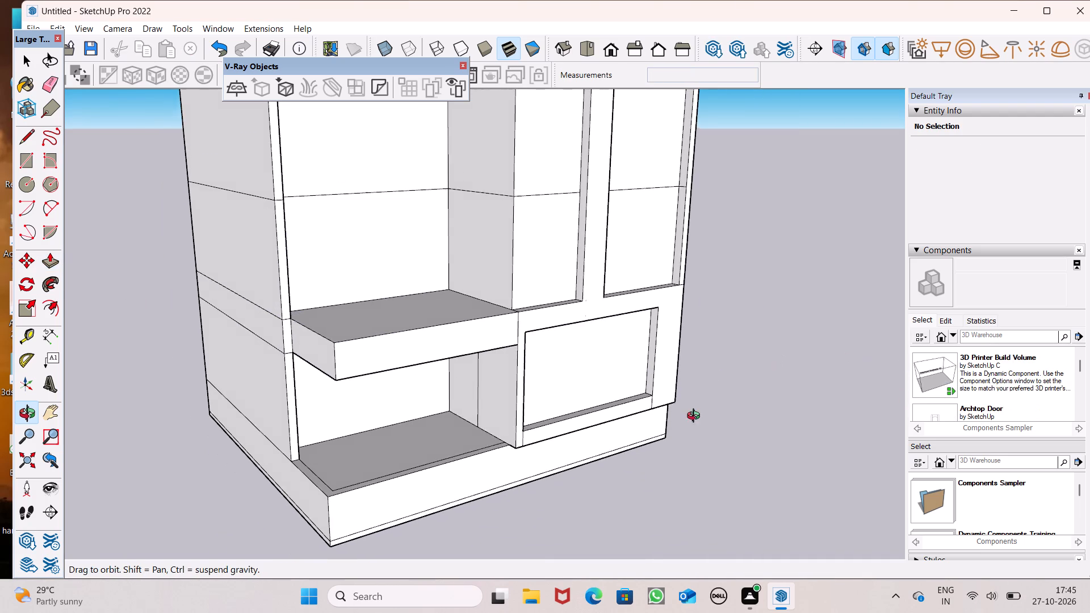
{"action": "middle_click_drag", "start_coordinate": [696, 417], "coordinate": [582, 408]}
{"action": "middle_click_drag", "start_coordinate": [890, 397], "coordinate": [829, 426]}
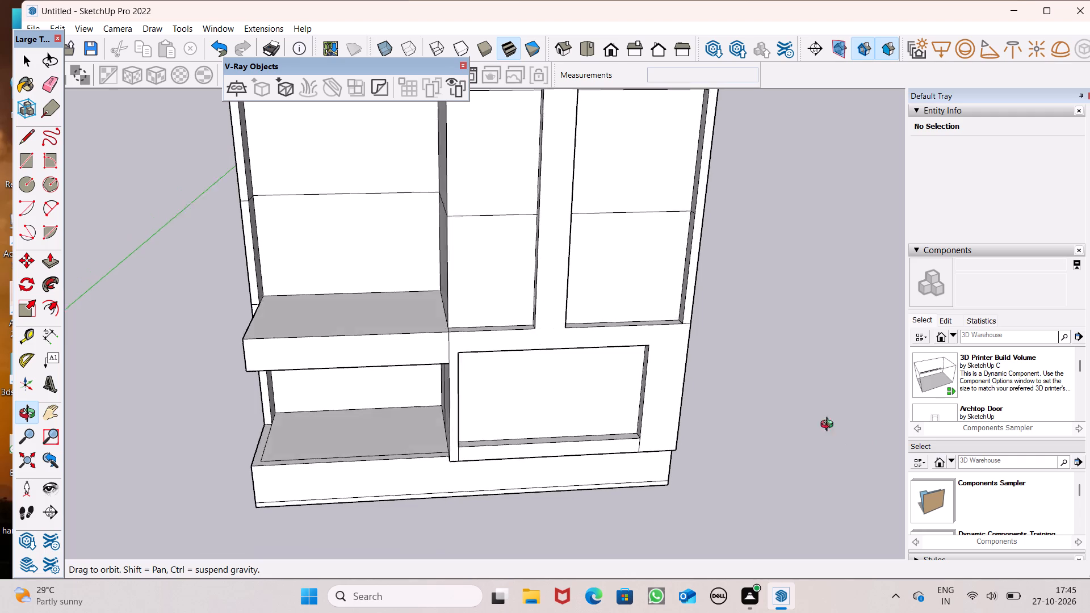
{"action": "middle_click_drag", "start_coordinate": [829, 426], "coordinate": [812, 404]}
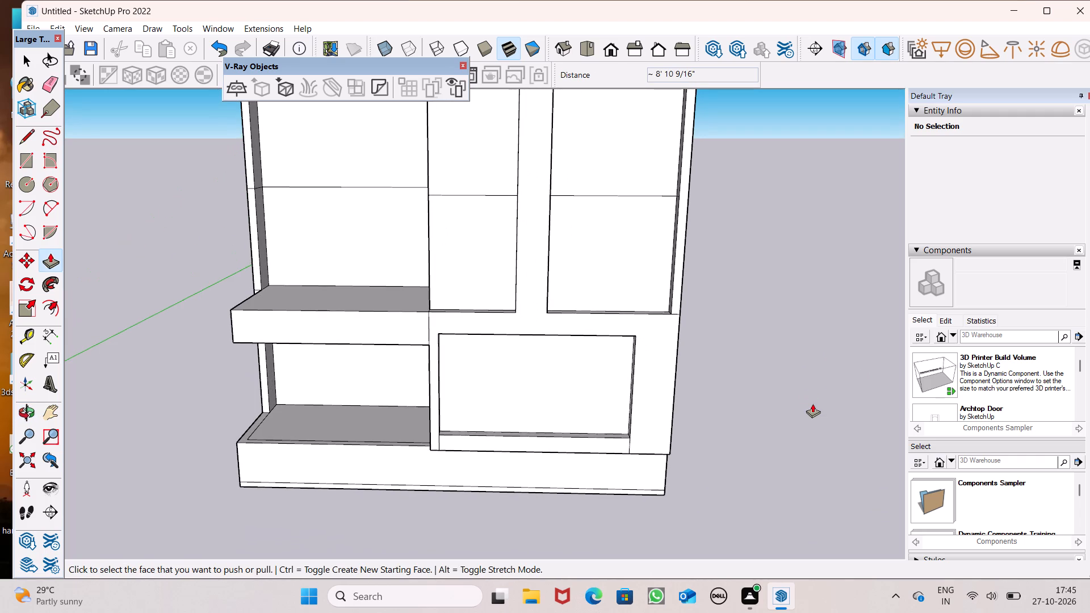
{"action": "scroll", "coordinate": [799, 377], "scroll_direction": "down", "scroll_amount": 3}
{"action": "middle_click_drag", "start_coordinate": [799, 379], "coordinate": [875, 415]}
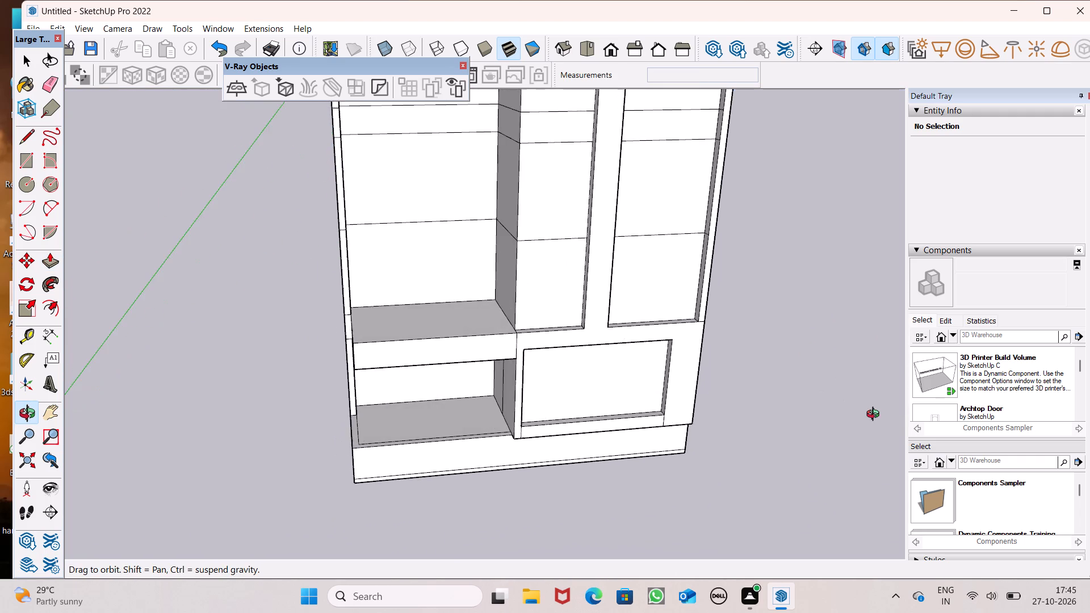
{"action": "middle_click_drag", "start_coordinate": [875, 415], "coordinate": [901, 416]}
{"action": "scroll", "coordinate": [898, 408], "scroll_direction": "down", "scroll_amount": 1}
{"action": "scroll", "coordinate": [866, 375], "scroll_direction": "down", "scroll_amount": 5}
{"action": "middle_click_drag", "start_coordinate": [849, 381], "coordinate": [845, 416]}
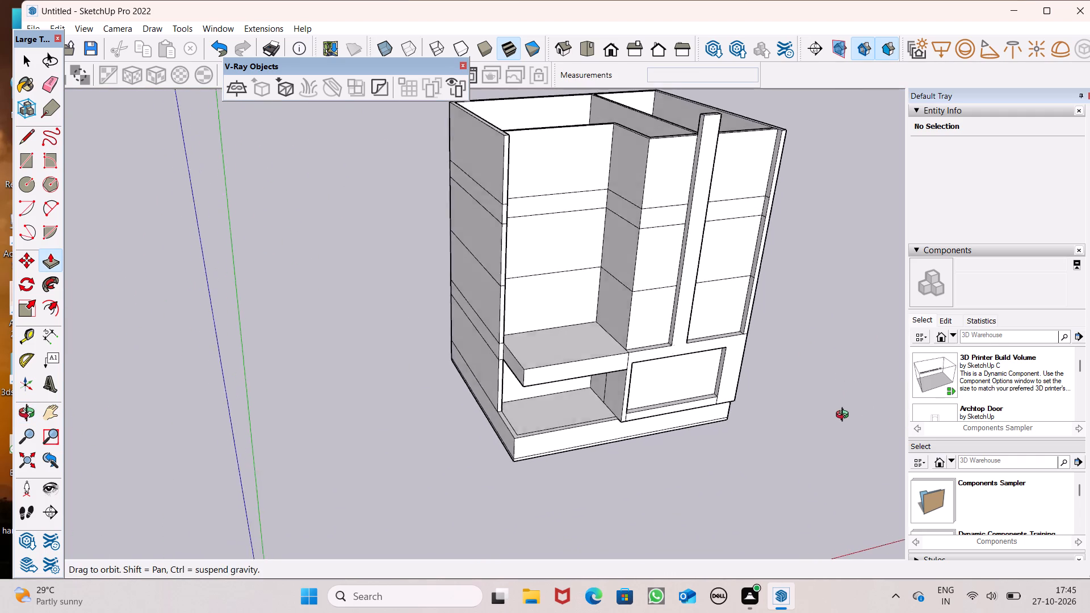
{"action": "middle_click_drag", "start_coordinate": [845, 416], "coordinate": [777, 382]}
Push/Pull the upper horizontal band in the open corner outward about 7' 11 5/16" to form the upper floor slab.
{"action": "scroll", "coordinate": [493, 320], "scroll_direction": "down", "scroll_amount": 2}
{"action": "middle_click_drag", "start_coordinate": [487, 332], "coordinate": [504, 416]}
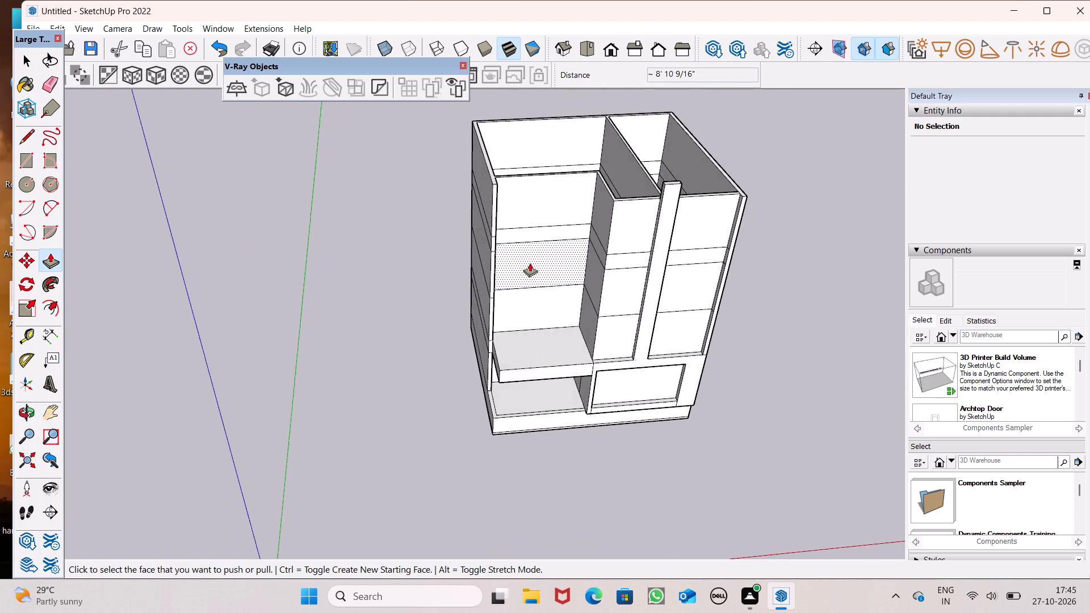
{"action": "scroll", "coordinate": [525, 253], "scroll_direction": "up", "scroll_amount": 6}
{"action": "left_click_drag", "start_coordinate": [519, 240], "coordinate": [688, 271]}
{"action": "left_click_drag", "start_coordinate": [608, 243], "coordinate": [617, 254]}
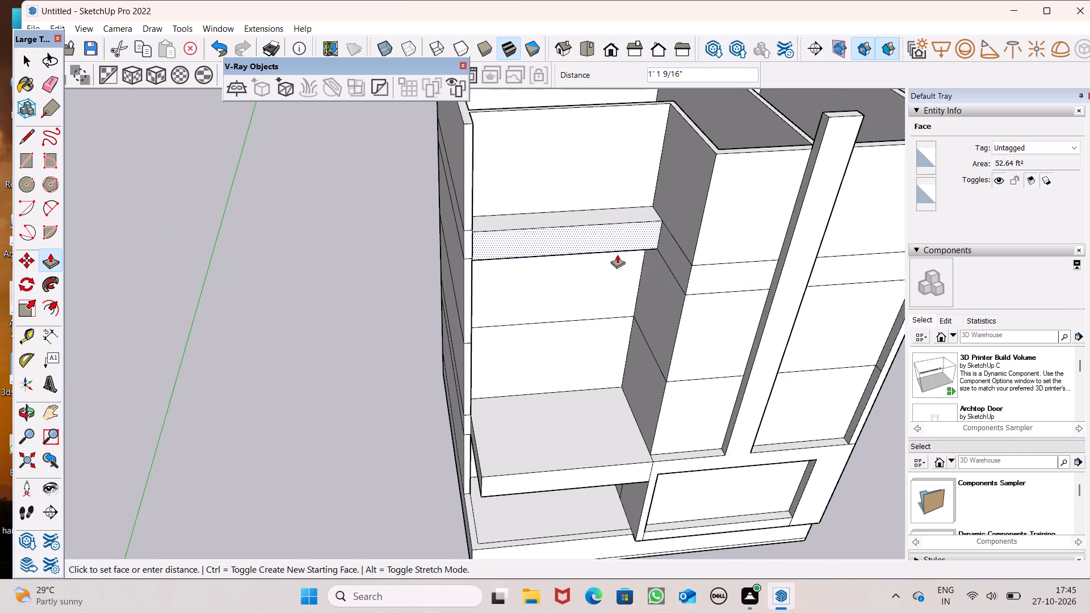
{"action": "left_click_drag", "start_coordinate": [617, 254], "coordinate": [688, 266]}
Erase the horizontal edges crossing the left side wall's narrow front end beside the upper slab and midway between the slabs.
{"action": "scroll", "coordinate": [519, 216], "scroll_direction": "down", "scroll_amount": 4}
{"action": "middle_click_drag", "start_coordinate": [541, 264], "coordinate": [563, 124]}
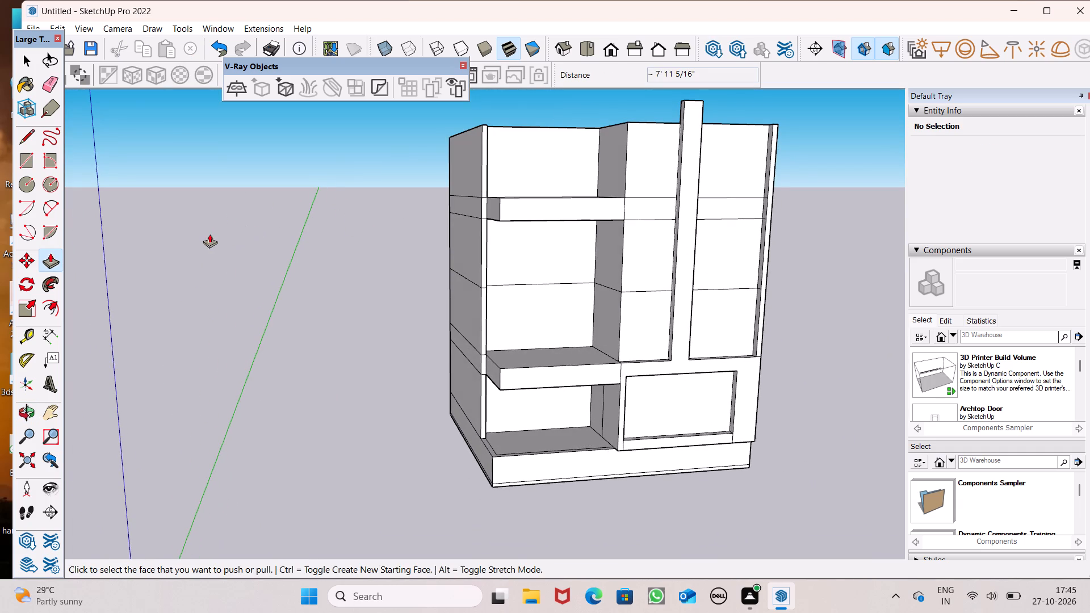
{"action": "left_click", "coordinate": [41, 79]}
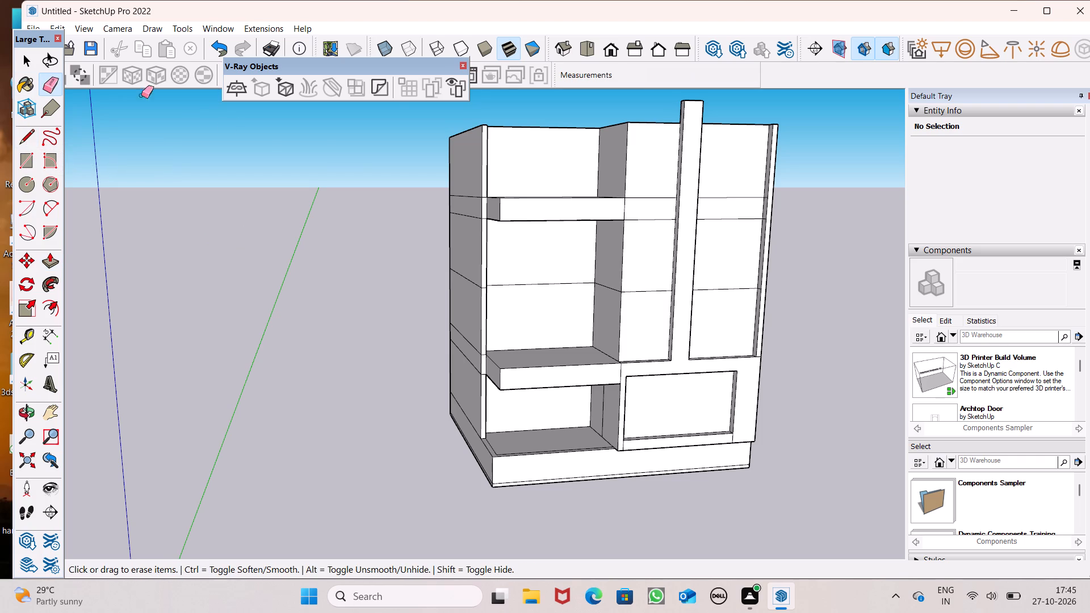
{"action": "scroll", "coordinate": [478, 176], "scroll_direction": "up", "scroll_amount": 6}
{"action": "scroll", "coordinate": [455, 215], "scroll_direction": "up", "scroll_amount": 5}
{"action": "left_click_drag", "start_coordinate": [439, 195], "coordinate": [439, 209]}
{"action": "left_click_drag", "start_coordinate": [435, 250], "coordinate": [434, 276]}
{"action": "scroll", "coordinate": [424, 182], "scroll_direction": "down", "scroll_amount": 7}
{"action": "scroll", "coordinate": [435, 348], "scroll_direction": "up", "scroll_amount": 1}
{"action": "scroll", "coordinate": [455, 417], "scroll_direction": "up", "scroll_amount": 7}
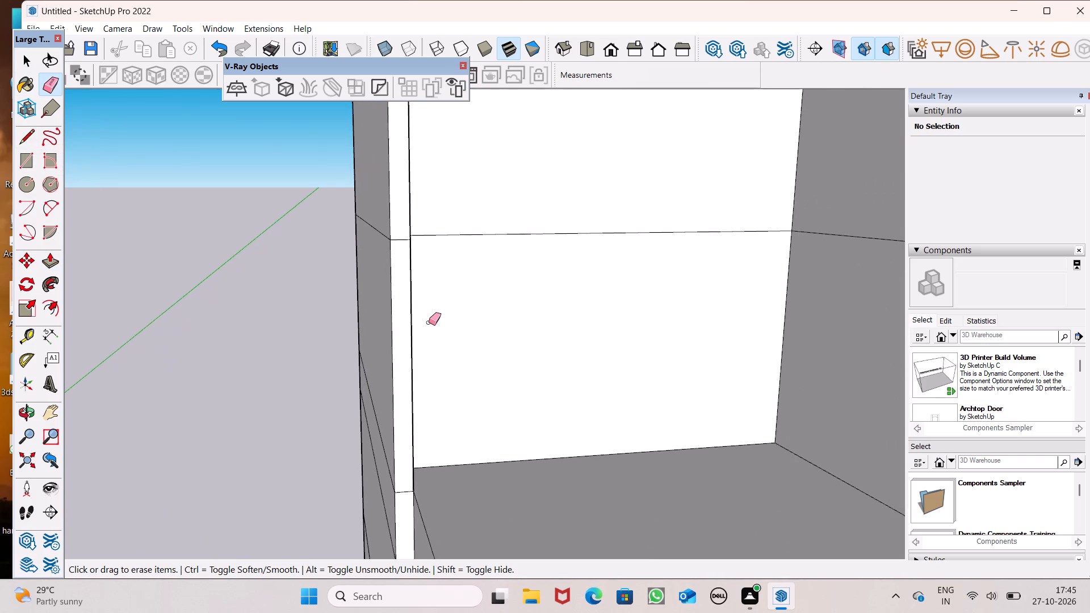
{"action": "scroll", "coordinate": [396, 268], "scroll_direction": "up", "scroll_amount": 3}
{"action": "left_click_drag", "start_coordinate": [406, 226], "coordinate": [406, 235]}
Erase the two horizontal edges crossing the left side wall's narrow front end beside the lower slab.
{"action": "scroll", "coordinate": [347, 186], "scroll_direction": "down", "scroll_amount": 3}
{"action": "scroll", "coordinate": [341, 188], "scroll_direction": "up", "scroll_amount": 1}
{"action": "scroll", "coordinate": [341, 188], "scroll_direction": "down", "scroll_amount": 2}
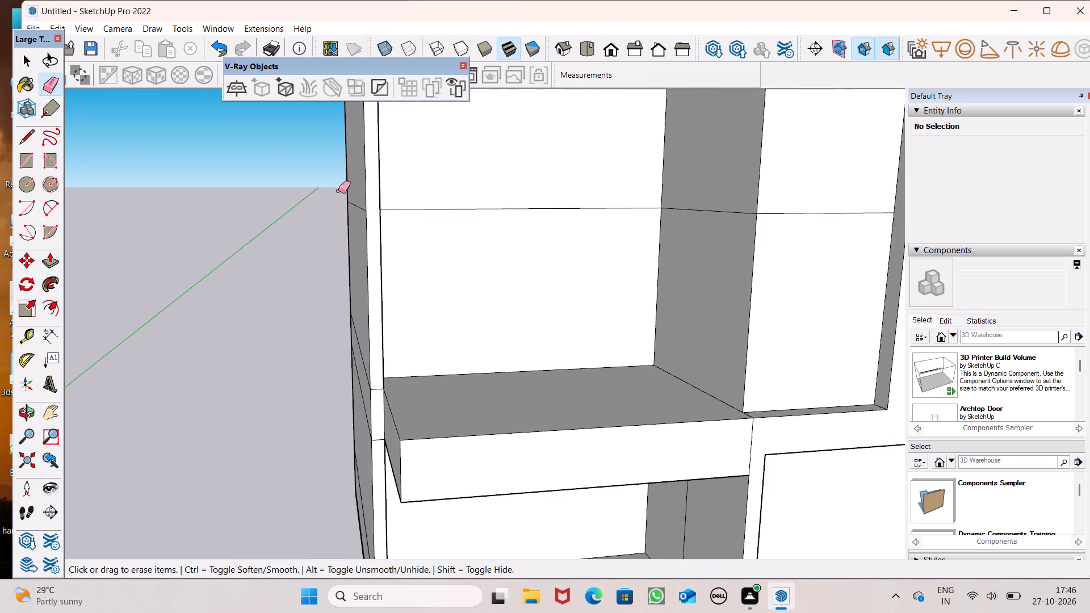
{"action": "scroll", "coordinate": [348, 190], "scroll_direction": "down", "scroll_amount": 4}
{"action": "scroll", "coordinate": [337, 384], "scroll_direction": "up", "scroll_amount": 7}
{"action": "scroll", "coordinate": [412, 367], "scroll_direction": "up", "scroll_amount": 5}
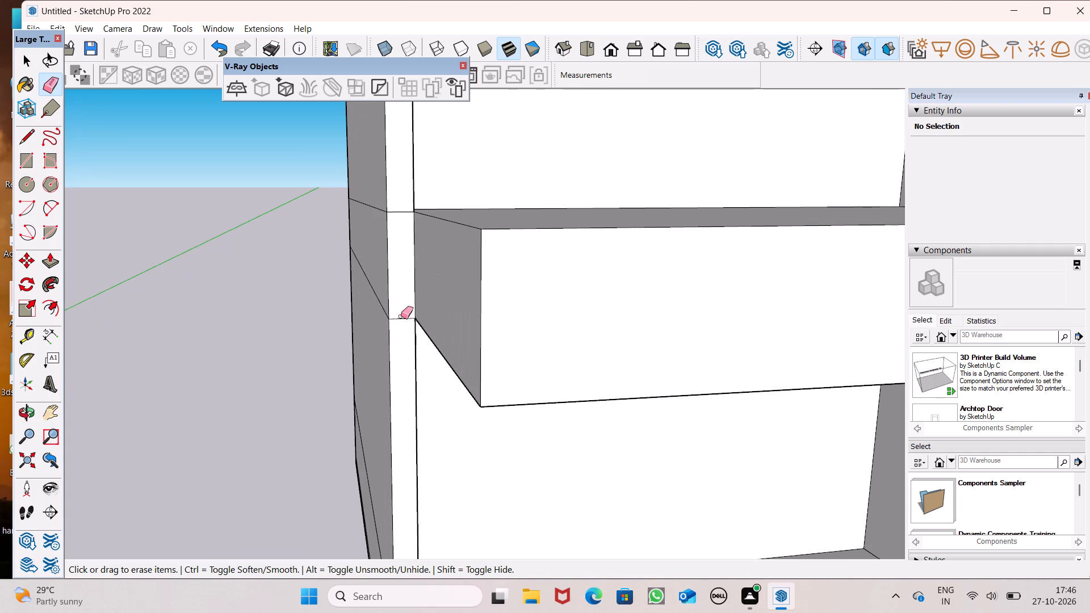
{"action": "left_click_drag", "start_coordinate": [401, 316], "coordinate": [403, 322]}
{"action": "left_click_drag", "start_coordinate": [406, 209], "coordinate": [400, 220]}
Examine the left side wall, both slabs and the base around the open corner from several angles.
{"action": "scroll", "coordinate": [413, 217], "scroll_direction": "down", "scroll_amount": 11}
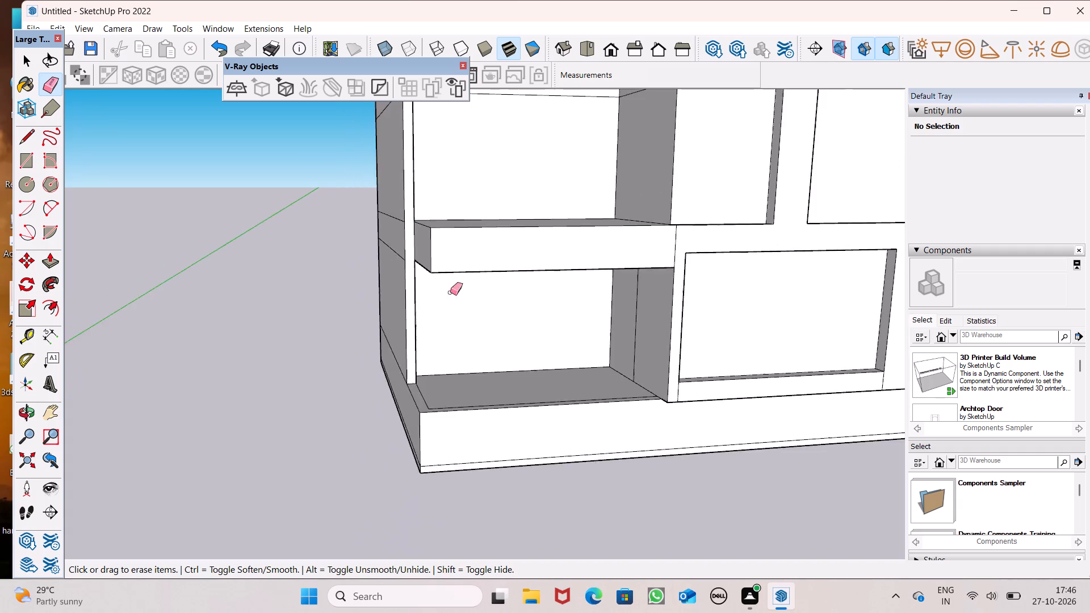
{"action": "scroll", "coordinate": [475, 334], "scroll_direction": "down", "scroll_amount": 5}
{"action": "middle_click_drag", "start_coordinate": [487, 364], "coordinate": [504, 460]}
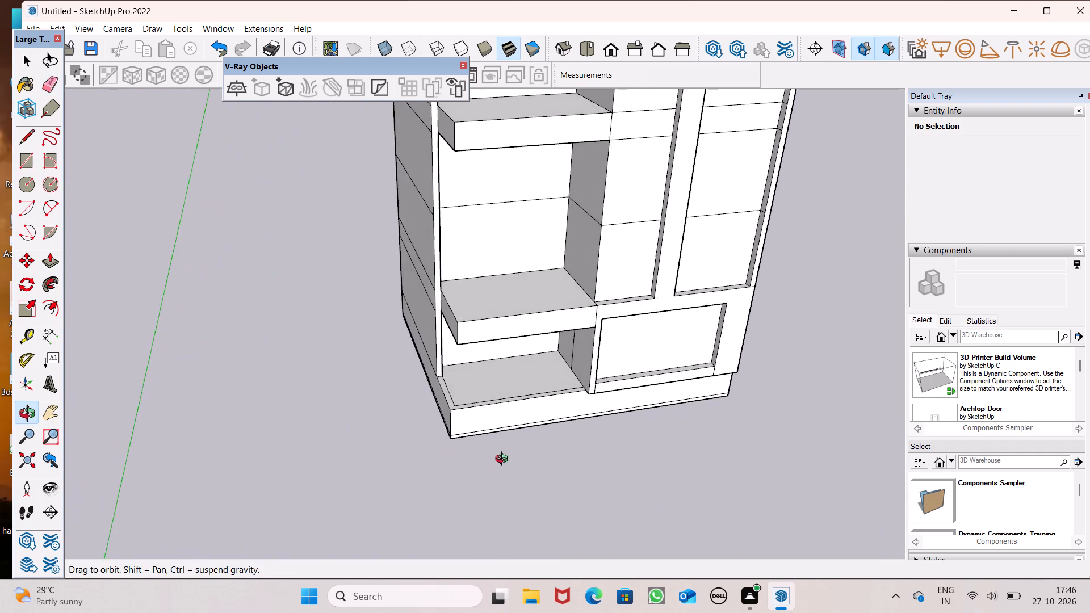
{"action": "middle_click_drag", "start_coordinate": [504, 460], "coordinate": [618, 513]}
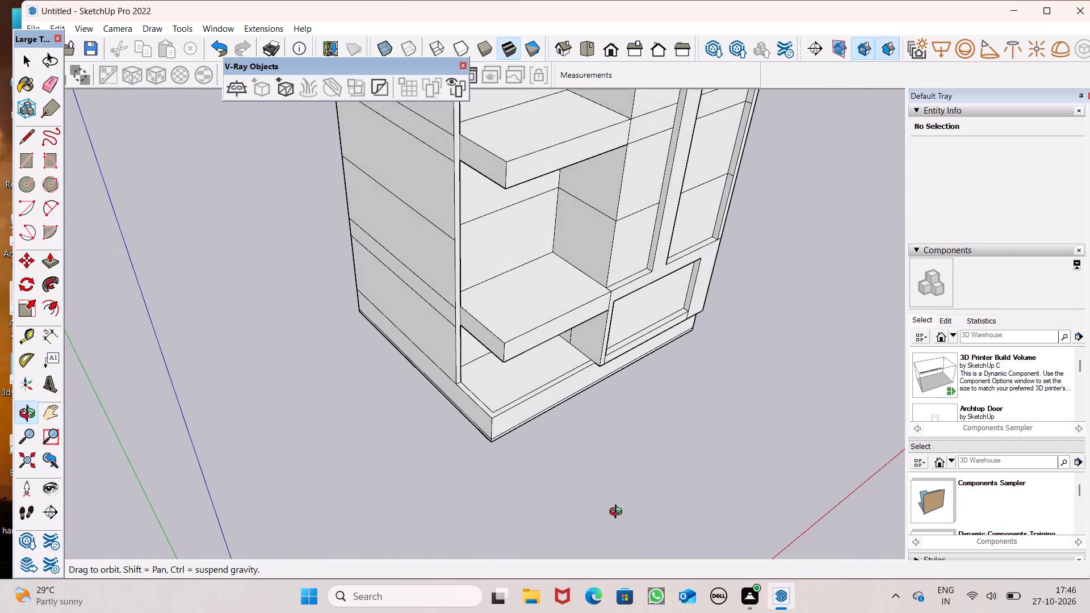
{"action": "middle_click_drag", "start_coordinate": [618, 513], "coordinate": [602, 491]}
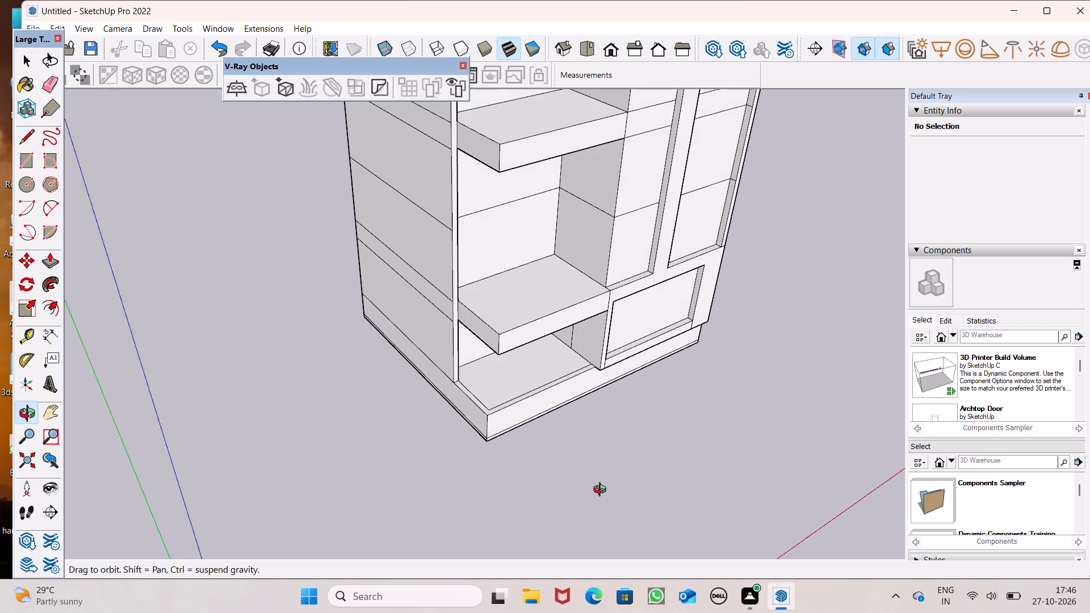
{"action": "middle_click_drag", "start_coordinate": [602, 491], "coordinate": [590, 489]}
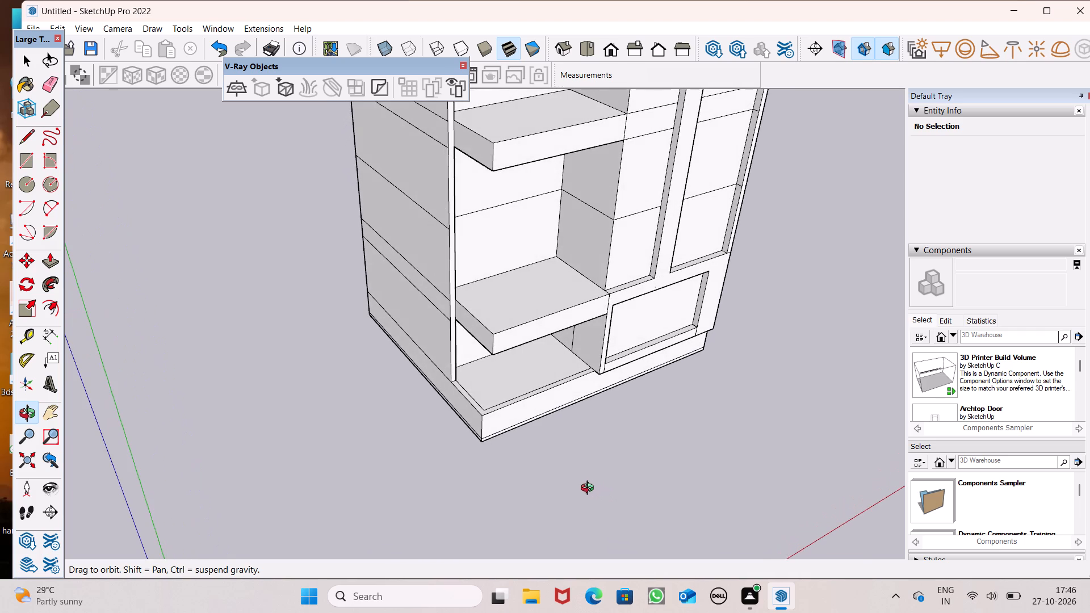
{"action": "middle_click_drag", "start_coordinate": [590, 489], "coordinate": [589, 490]}
{"action": "scroll", "coordinate": [592, 466], "scroll_direction": "up", "scroll_amount": 1}
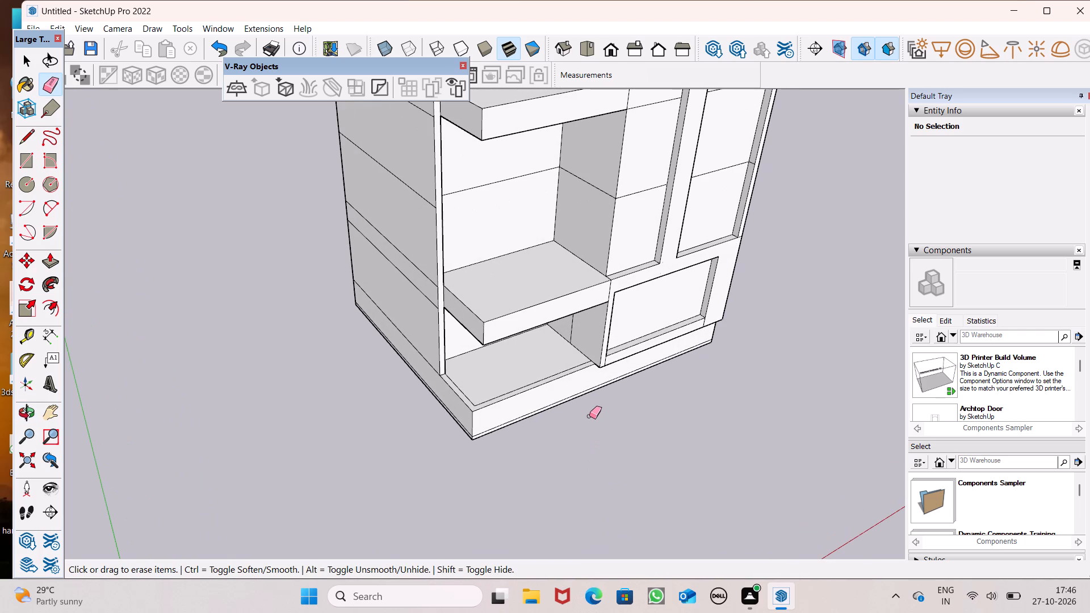
{"action": "middle_click_drag", "start_coordinate": [653, 490], "coordinate": [641, 376]}
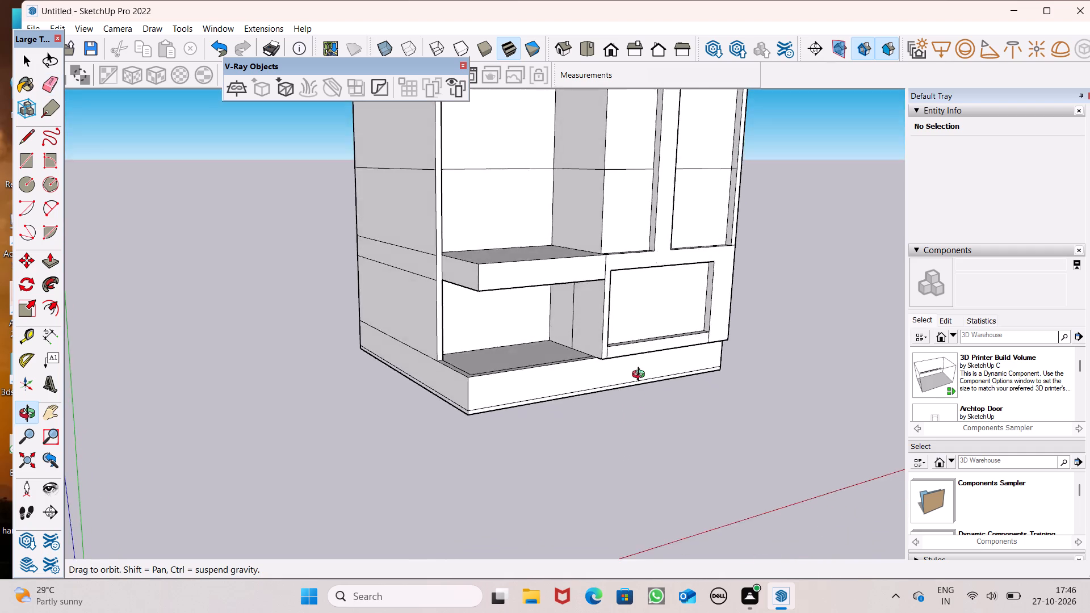
{"action": "middle_click_drag", "start_coordinate": [641, 376], "coordinate": [643, 379]}
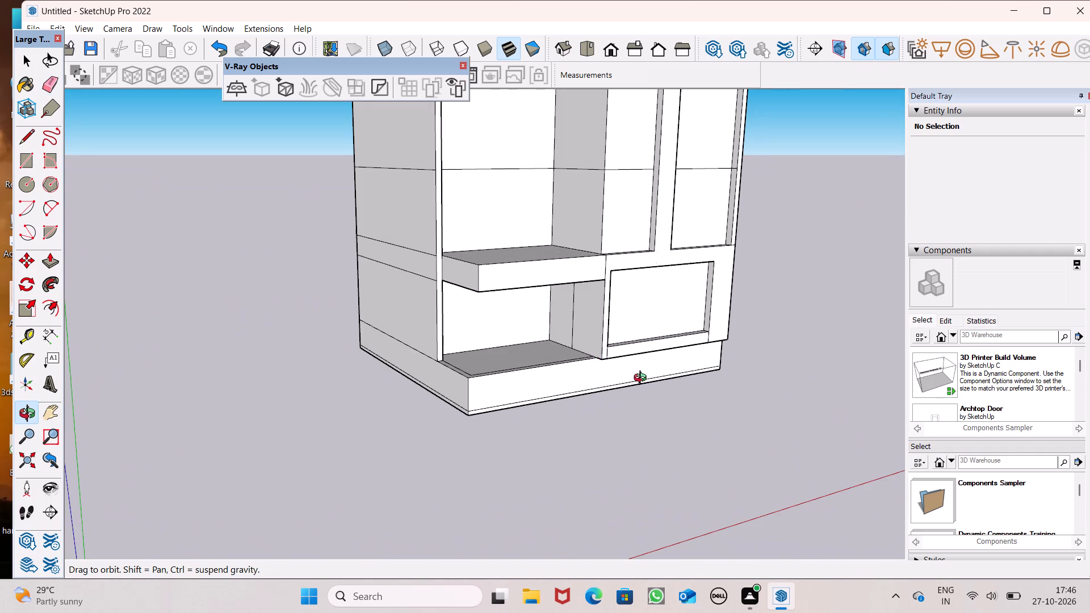
{"action": "middle_click_drag", "start_coordinate": [643, 379], "coordinate": [660, 368]}
{"action": "scroll", "coordinate": [708, 335], "scroll_direction": "down", "scroll_amount": 1}
{"action": "middle_click_drag", "start_coordinate": [708, 335], "coordinate": [699, 397]}
{"action": "scroll", "coordinate": [687, 382], "scroll_direction": "up", "scroll_amount": 1}
{"action": "middle_click_drag", "start_coordinate": [687, 382], "coordinate": [611, 348]}
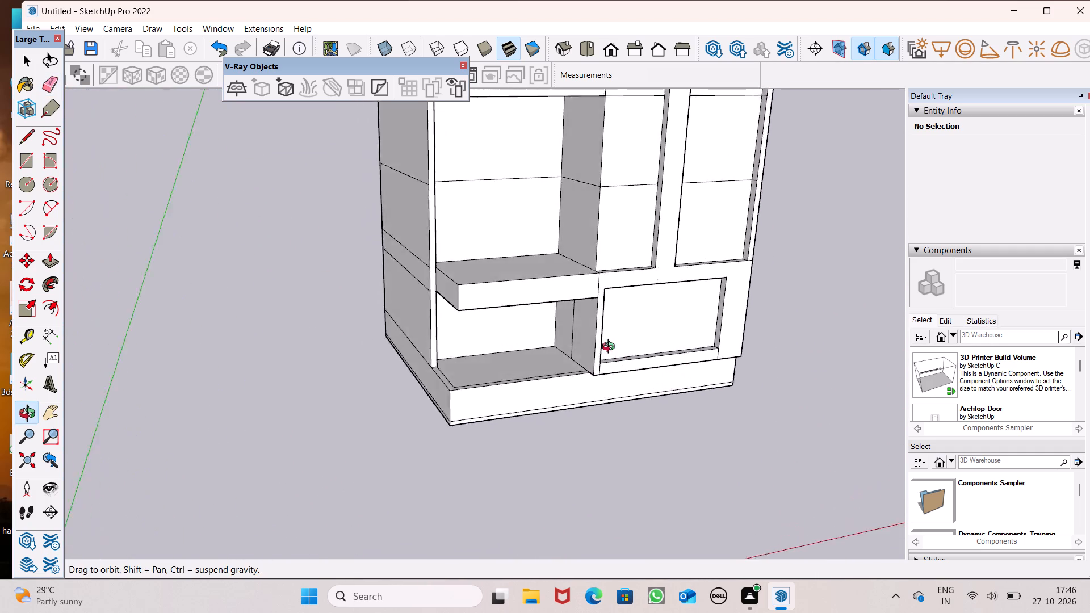
{"action": "middle_click_drag", "start_coordinate": [611, 348], "coordinate": [546, 347]}
Push/Pull the narrow front end of the left side wall outward about 6' 1 3/16" towards the slabs' front edge.
{"action": "left_click", "coordinate": [46, 268]}
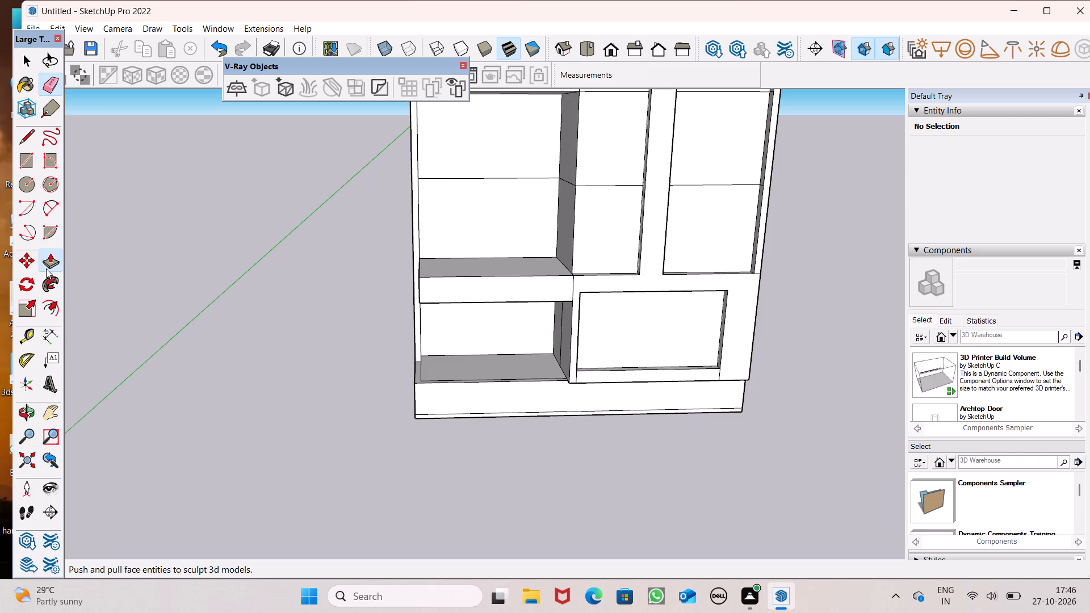
{"action": "scroll", "coordinate": [336, 346], "scroll_direction": "up", "scroll_amount": 2}
{"action": "left_click_drag", "start_coordinate": [433, 346], "coordinate": [435, 358]}
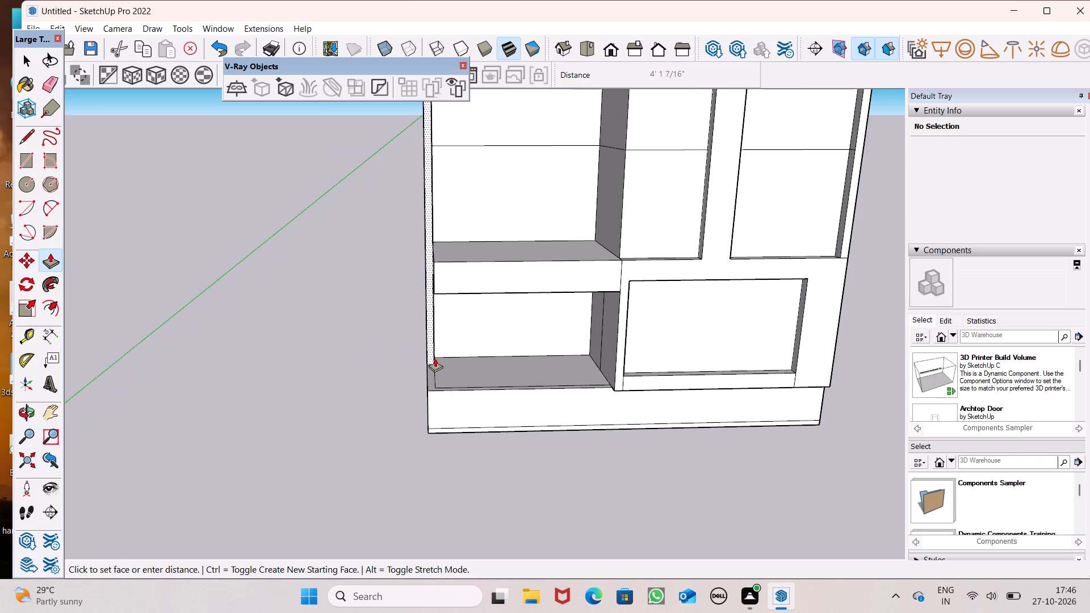
{"action": "left_click_drag", "start_coordinate": [435, 358], "coordinate": [435, 364]}
Push/Pull the left side wall's inner face inward 1' 1 9/16" in the sections directly below and directly above the lower slab.
{"action": "middle_click_drag", "start_coordinate": [437, 360], "coordinate": [329, 398]}
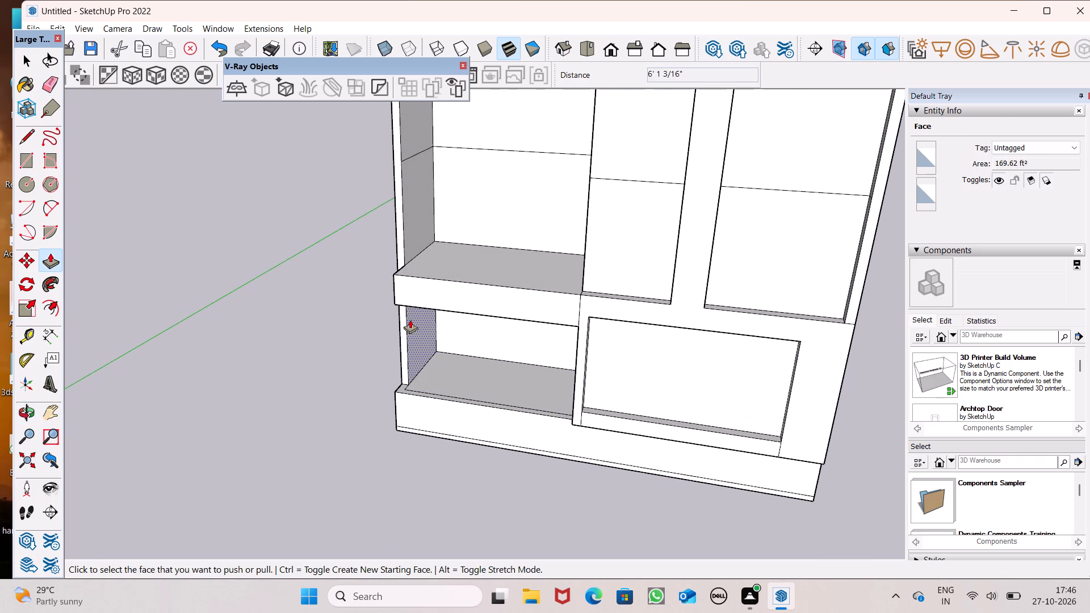
{"action": "left_click_drag", "start_coordinate": [410, 322], "coordinate": [420, 325]}
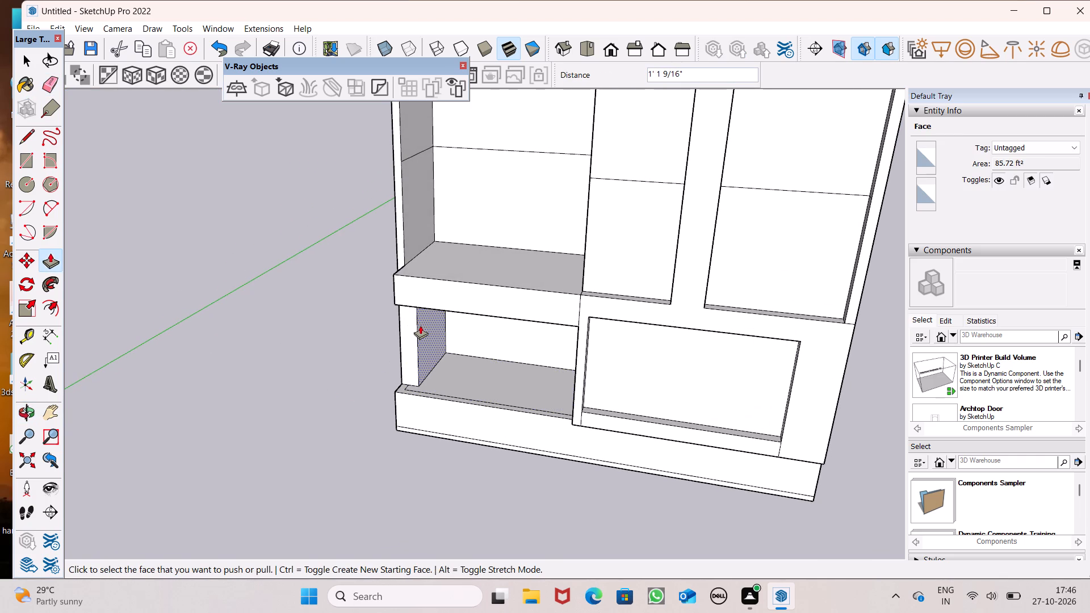
{"action": "scroll", "coordinate": [449, 366], "scroll_direction": "up", "scroll_amount": 1}
{"action": "middle_click_drag", "start_coordinate": [449, 366], "coordinate": [531, 271]}
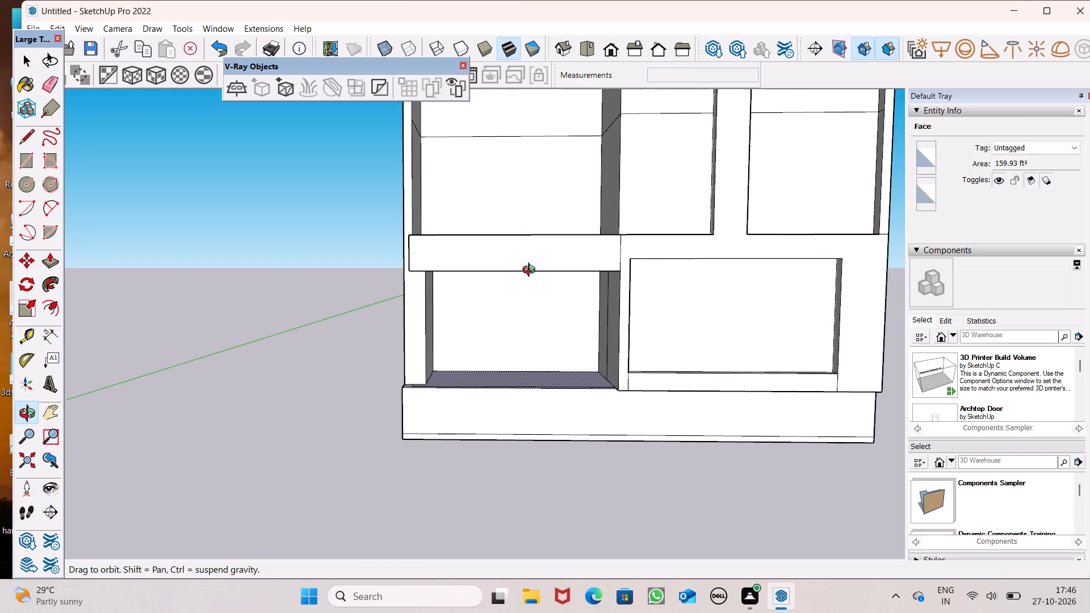
{"action": "middle_click_drag", "start_coordinate": [531, 271], "coordinate": [526, 309]}
{"action": "left_click_drag", "start_coordinate": [417, 222], "coordinate": [439, 304]}
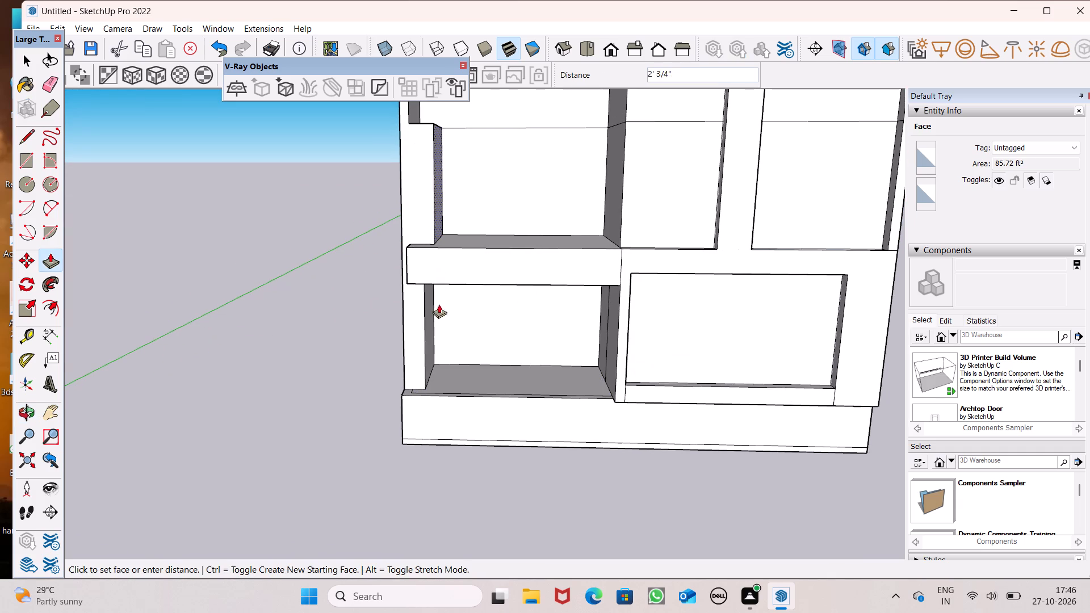
{"action": "left_click_drag", "start_coordinate": [439, 304], "coordinate": [427, 321]}
Push/Pull the left side wall's inner face inward 1' 1 9/16" in the sections directly below and above the upper slab.
{"action": "scroll", "coordinate": [420, 330], "scroll_direction": "down", "scroll_amount": 7}
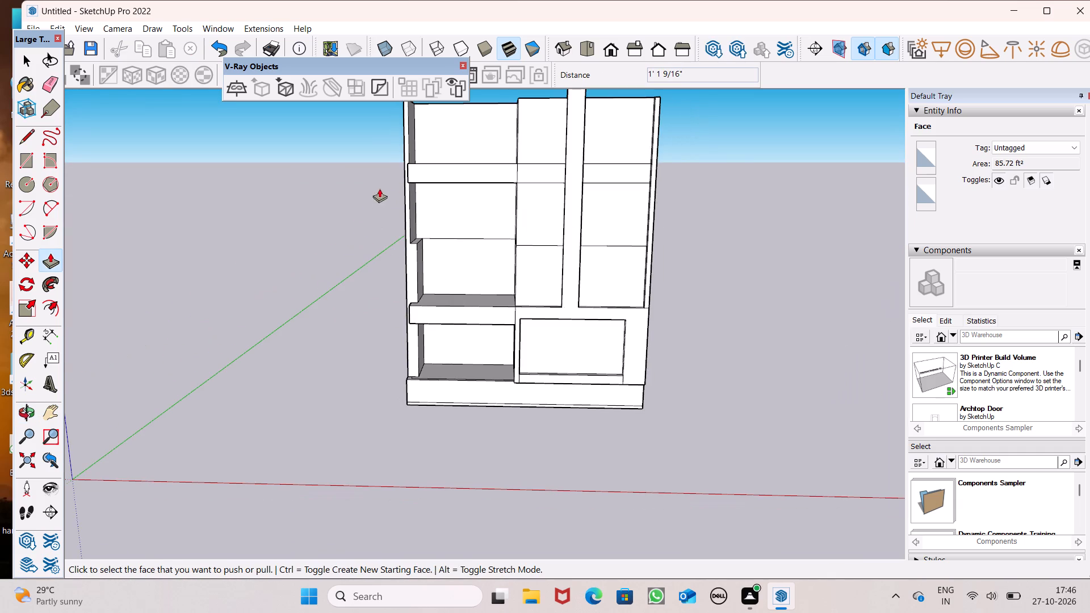
{"action": "scroll", "coordinate": [418, 203], "scroll_direction": "up", "scroll_amount": 7}
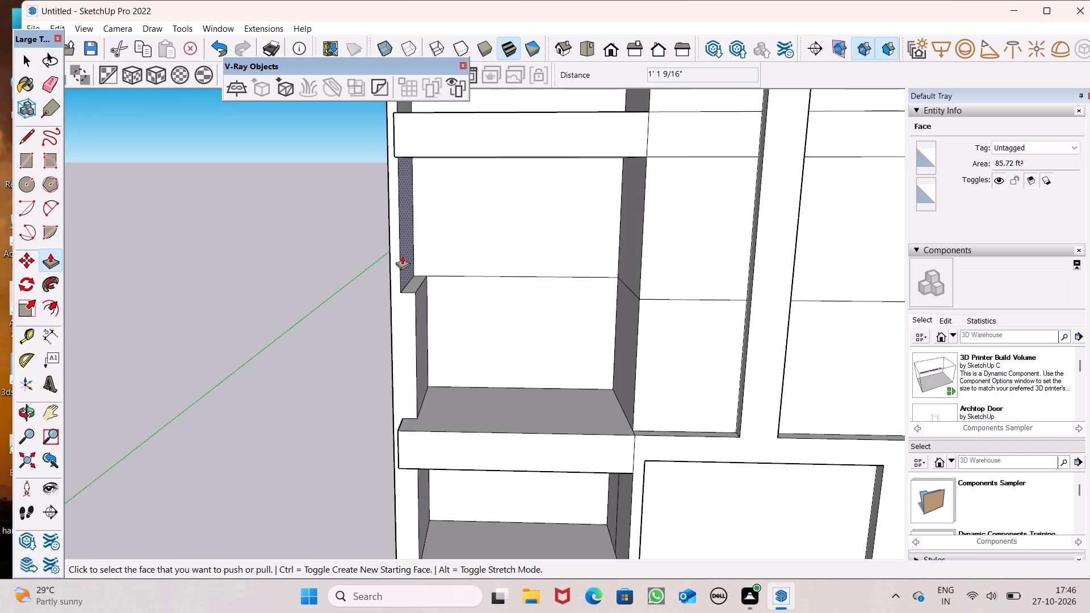
{"action": "left_click_drag", "start_coordinate": [408, 253], "coordinate": [420, 295]}
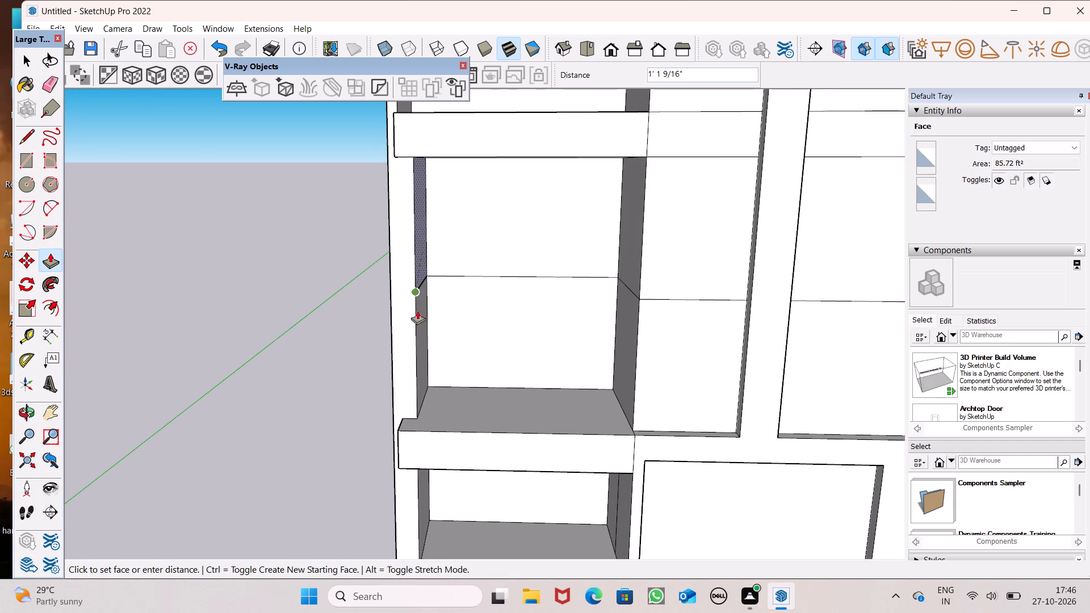
{"action": "scroll", "coordinate": [417, 312], "scroll_direction": "down", "scroll_amount": 7}
{"action": "scroll", "coordinate": [390, 168], "scroll_direction": "up", "scroll_amount": 7}
{"action": "left_click_drag", "start_coordinate": [408, 212], "coordinate": [408, 215]}
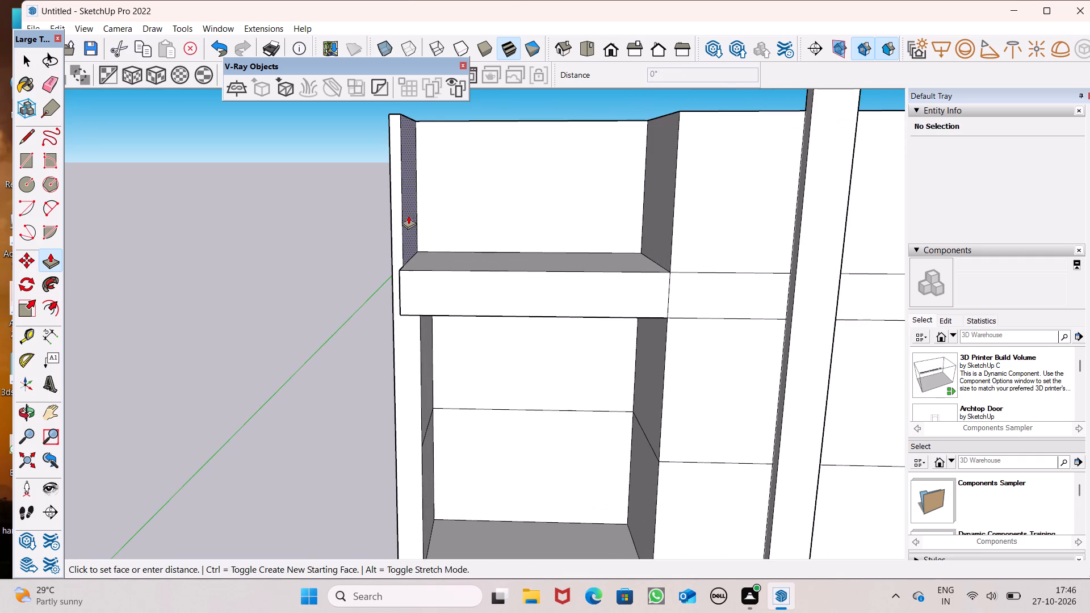
{"action": "left_click_drag", "start_coordinate": [408, 215], "coordinate": [417, 342]}
Erase the horizontal edge crossing the left side wall's inner face midway between the lower and upper slabs.
{"action": "scroll", "coordinate": [314, 245], "scroll_direction": "down", "scroll_amount": 4}
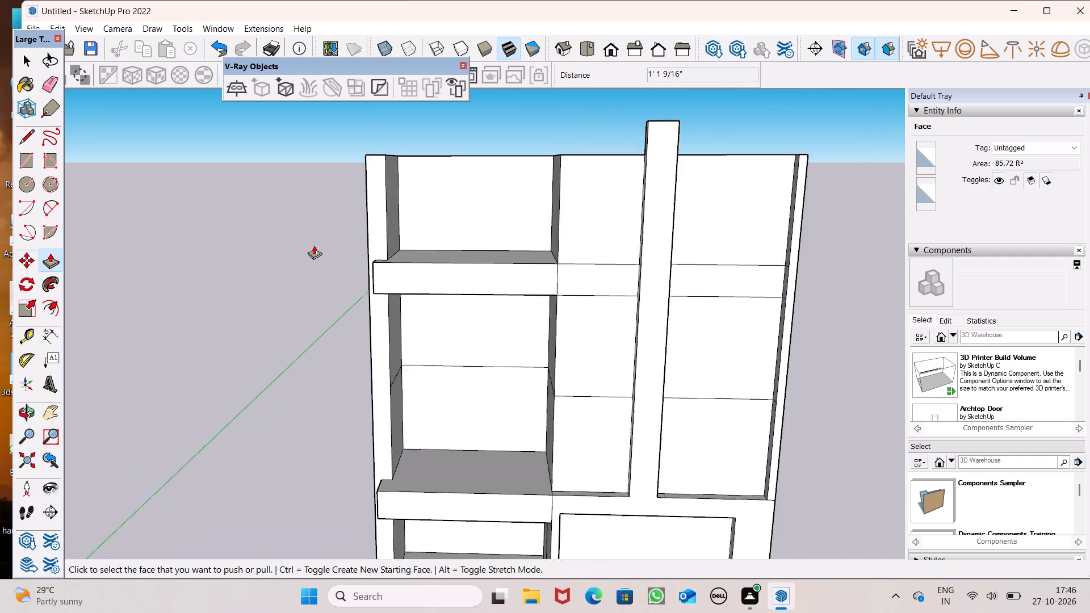
{"action": "scroll", "coordinate": [314, 245], "scroll_direction": "down", "scroll_amount": 2}
{"action": "middle_click_drag", "start_coordinate": [291, 233], "coordinate": [333, 183]}
{"action": "scroll", "coordinate": [333, 183], "scroll_direction": "down", "scroll_amount": 3}
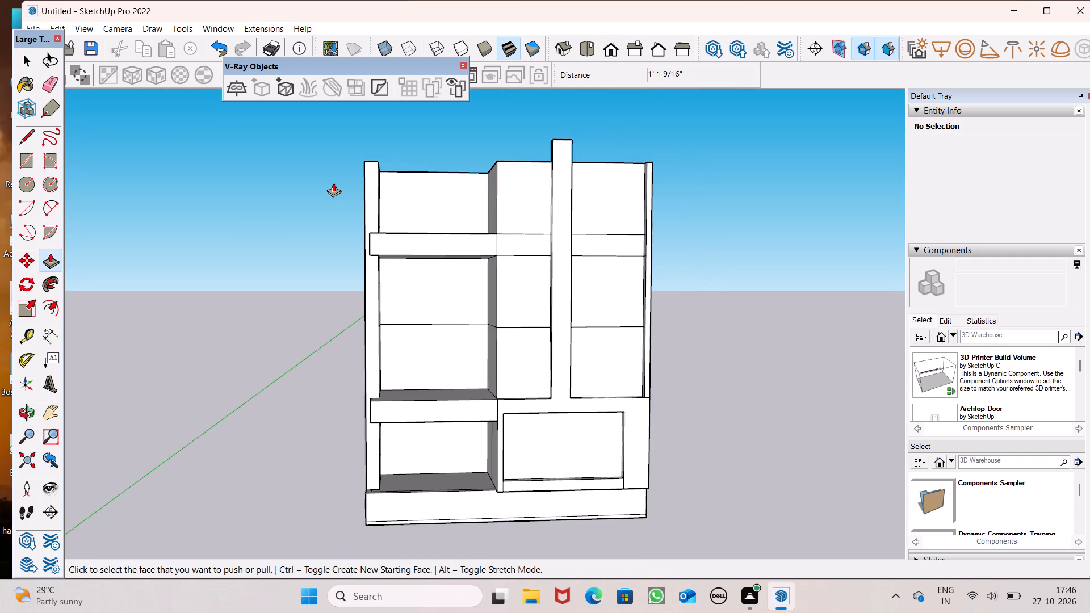
{"action": "left_click", "coordinate": [47, 82]}
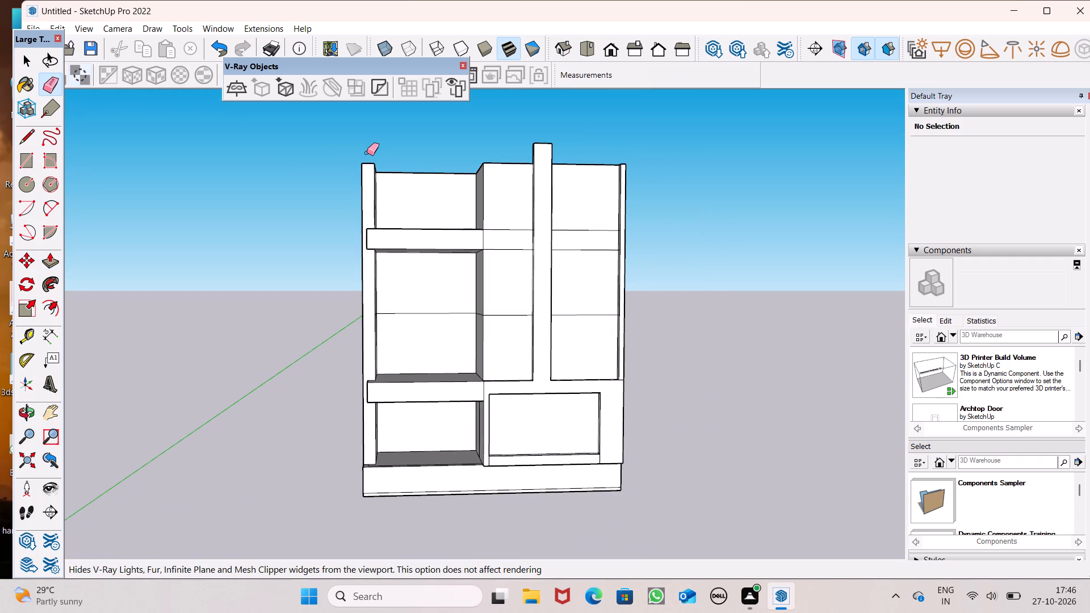
{"action": "scroll", "coordinate": [367, 151], "scroll_direction": "down", "scroll_amount": 2}
{"action": "middle_click_drag", "start_coordinate": [254, 255], "coordinate": [62, 292]}
{"action": "scroll", "coordinate": [357, 276], "scroll_direction": "up", "scroll_amount": 6}
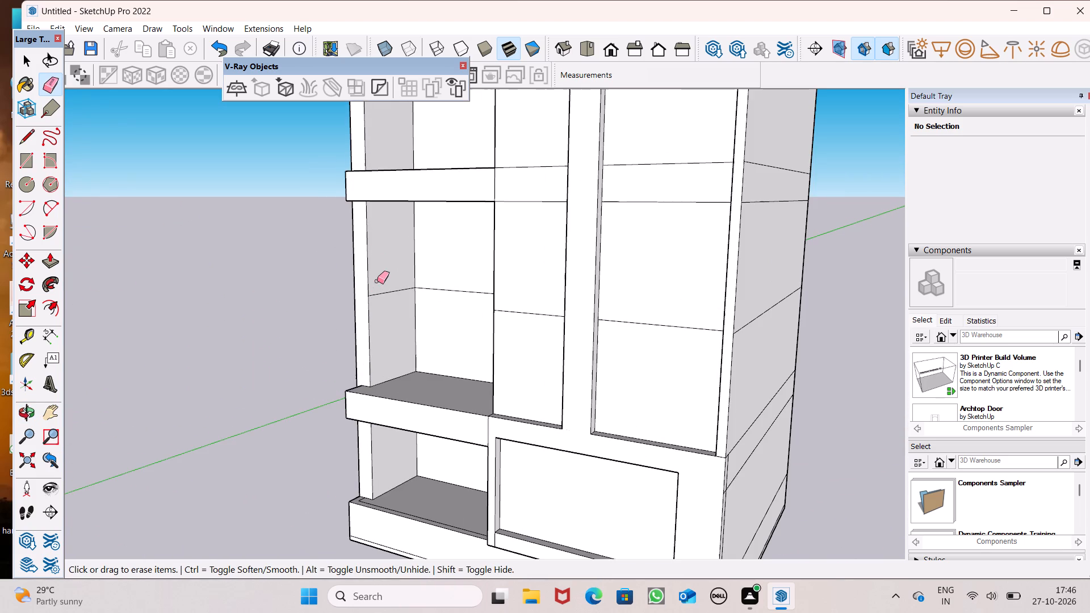
{"action": "left_click_drag", "start_coordinate": [388, 291], "coordinate": [391, 303]}
Examine the thickened left side wall, the open corner, the wall tops and the wall's outer face from several angles.
{"action": "middle_click_drag", "start_coordinate": [391, 297], "coordinate": [572, 257]}
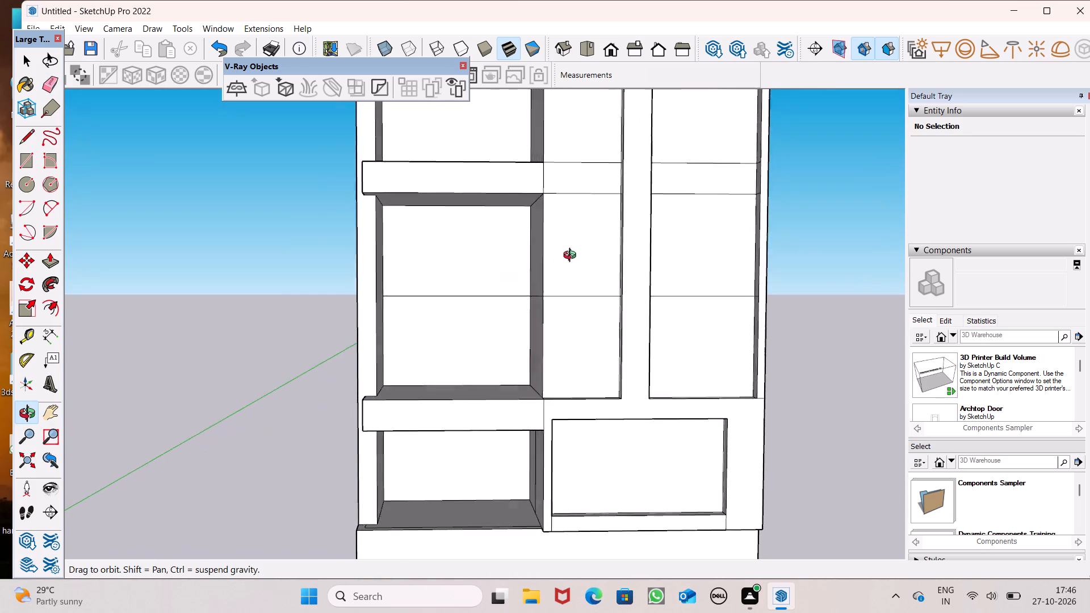
{"action": "middle_click_drag", "start_coordinate": [572, 257], "coordinate": [573, 247]}
{"action": "scroll", "coordinate": [273, 194], "scroll_direction": "down", "scroll_amount": 2}
{"action": "middle_click_drag", "start_coordinate": [269, 221], "coordinate": [253, 210]}
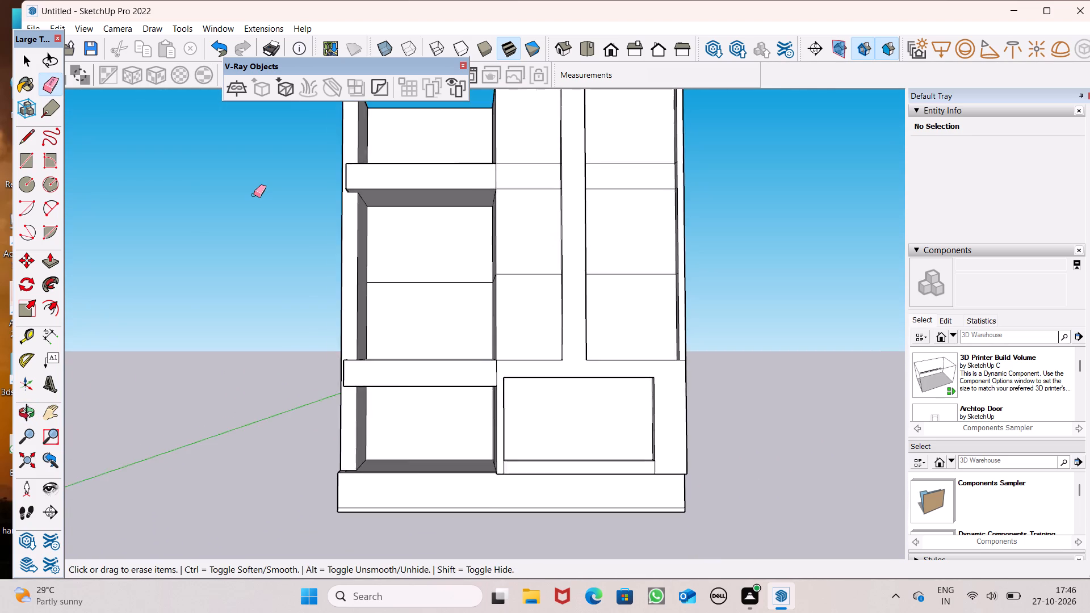
{"action": "scroll", "coordinate": [254, 195], "scroll_direction": "down", "scroll_amount": 4}
{"action": "middle_click_drag", "start_coordinate": [284, 208], "coordinate": [284, 267]}
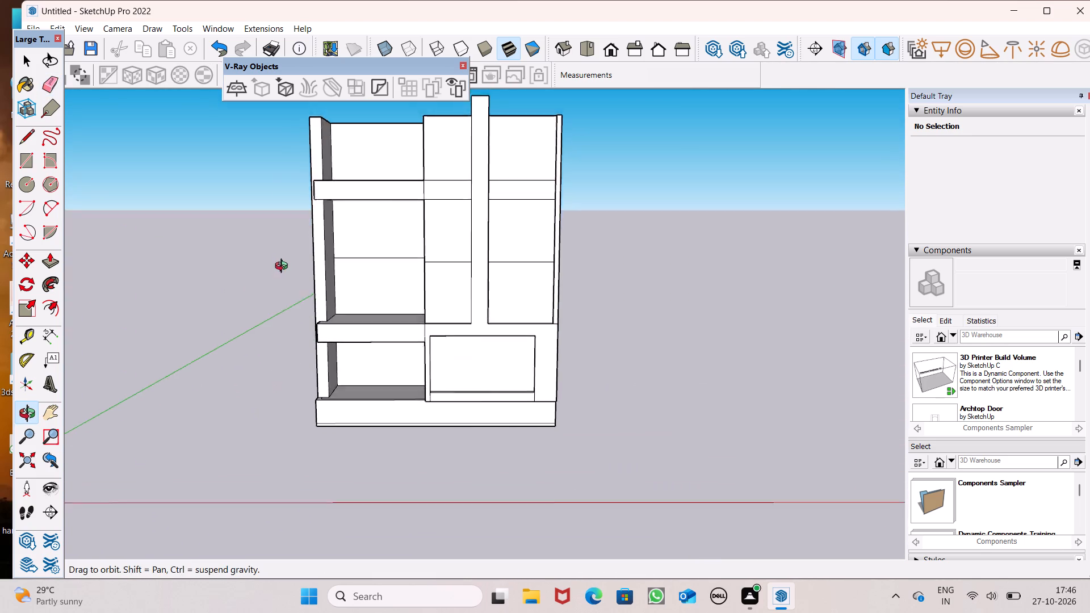
{"action": "middle_click_drag", "start_coordinate": [284, 267], "coordinate": [274, 302]}
{"action": "scroll", "coordinate": [271, 300], "scroll_direction": "down", "scroll_amount": 2}
{"action": "scroll", "coordinate": [271, 300], "scroll_direction": "up", "scroll_amount": 1}
{"action": "scroll", "coordinate": [271, 300], "scroll_direction": "down", "scroll_amount": 4}
{"action": "scroll", "coordinate": [298, 143], "scroll_direction": "up", "scroll_amount": 6}
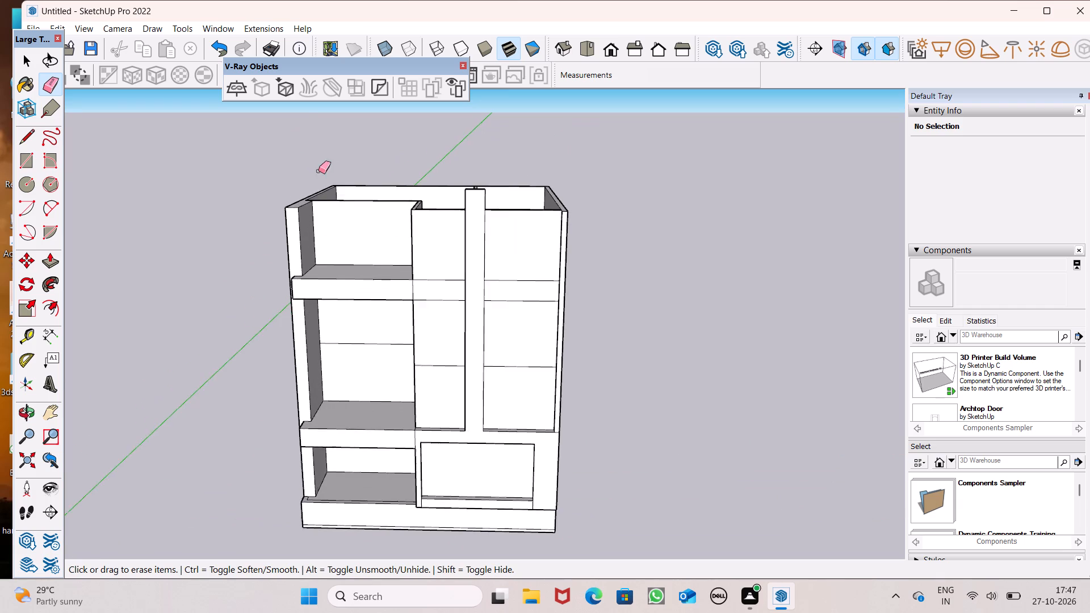
{"action": "scroll", "coordinate": [318, 171], "scroll_direction": "up", "scroll_amount": 1}
{"action": "middle_click_drag", "start_coordinate": [325, 191], "coordinate": [350, 330]}
{"action": "scroll", "coordinate": [328, 286], "scroll_direction": "up", "scroll_amount": 7}
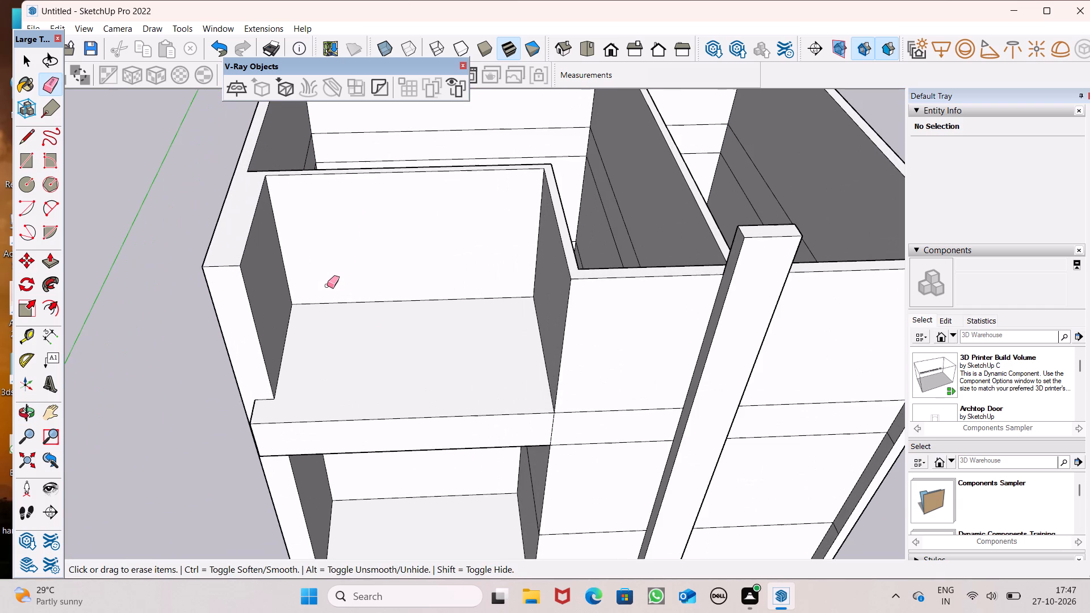
{"action": "middle_click_drag", "start_coordinate": [315, 276], "coordinate": [540, 232]}
{"action": "scroll", "coordinate": [540, 232], "scroll_direction": "up", "scroll_amount": 1}
{"action": "scroll", "coordinate": [540, 232], "scroll_direction": "down", "scroll_amount": 5}
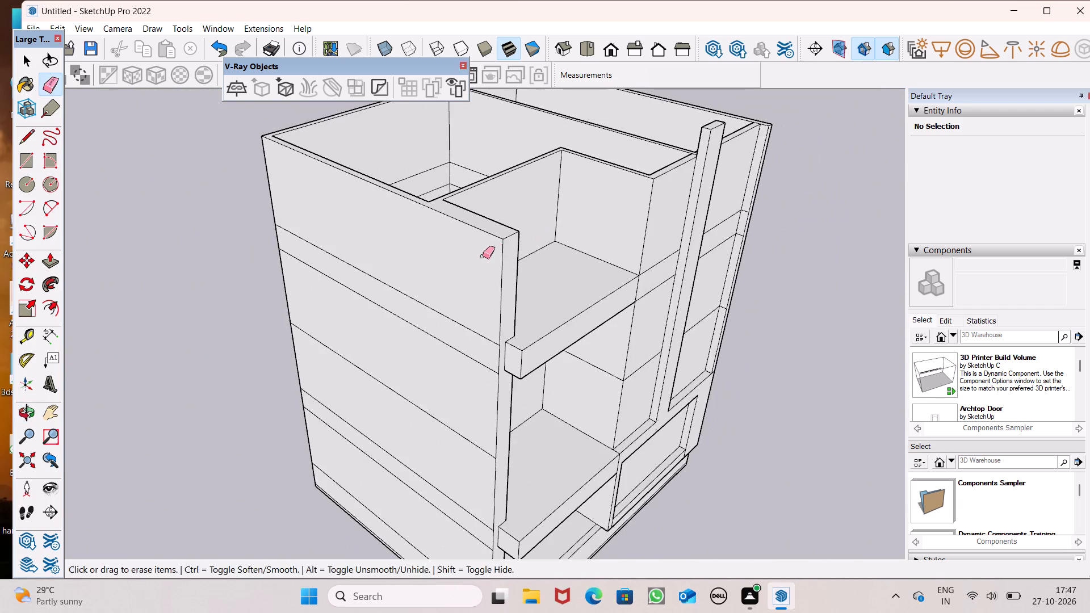
{"action": "middle_click_drag", "start_coordinate": [483, 259], "coordinate": [590, 242]}
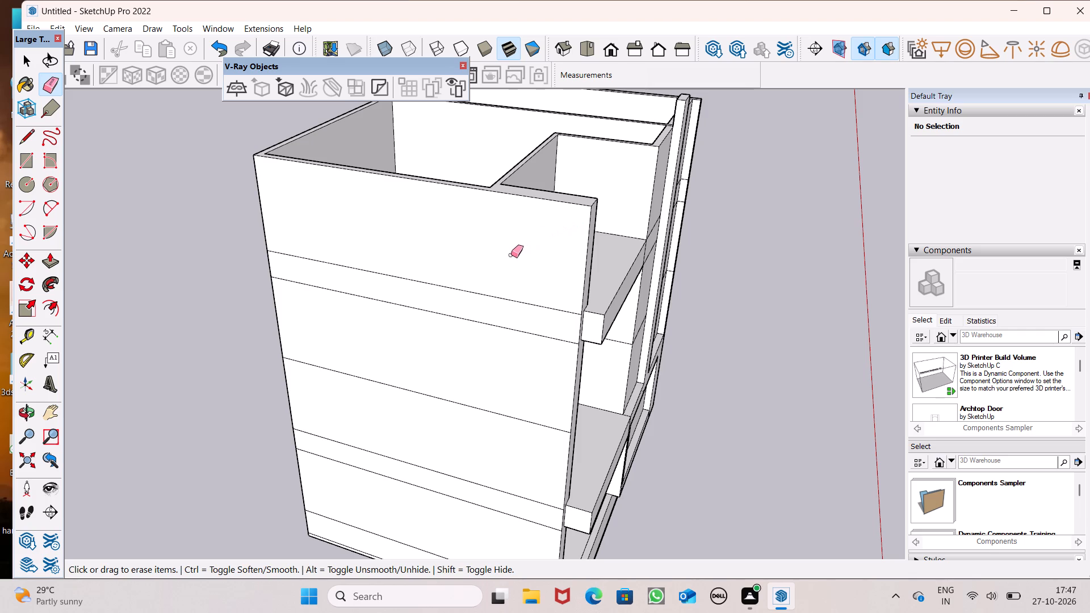
{"action": "scroll", "coordinate": [511, 255], "scroll_direction": "down", "scroll_amount": 1}
{"action": "middle_click_drag", "start_coordinate": [374, 372], "coordinate": [477, 336]}
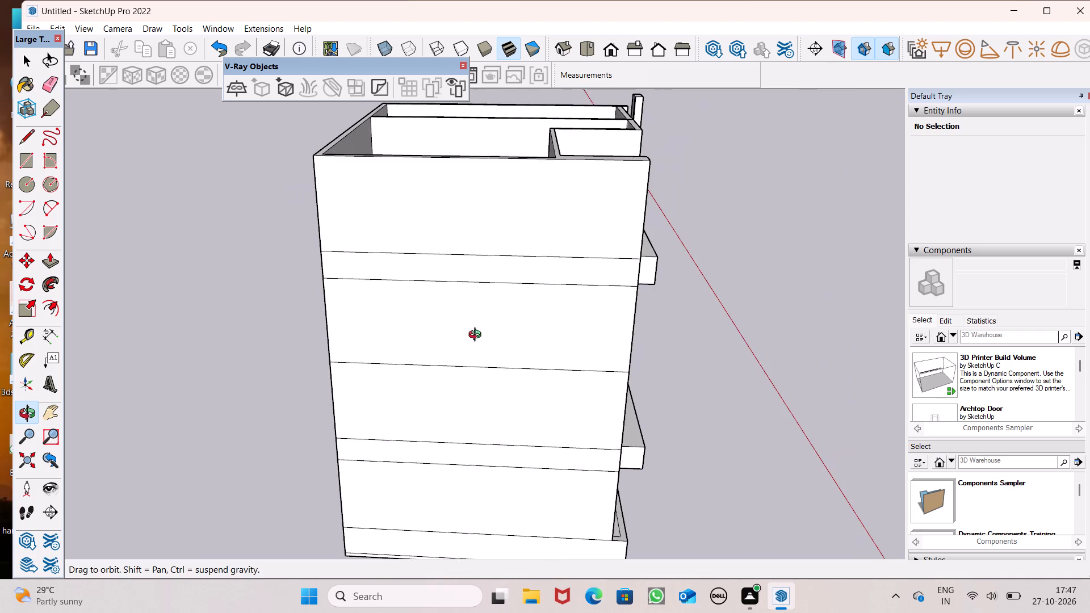
{"action": "middle_click_drag", "start_coordinate": [477, 336], "coordinate": [478, 335]}
Draw a 46' vertical line on the left side wall's outer face, slightly frontward of centre, from the top edge to the base's upper edge.
{"action": "left_click", "coordinate": [23, 141]}
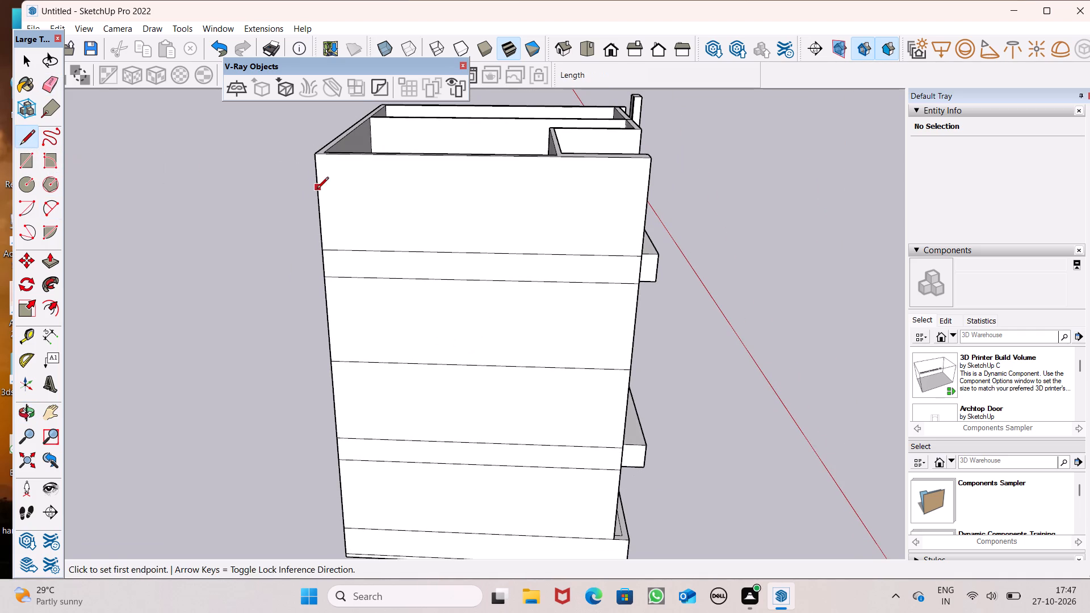
{"action": "scroll", "coordinate": [317, 190], "scroll_direction": "down", "scroll_amount": 3}
{"action": "middle_click_drag", "start_coordinate": [470, 264], "coordinate": [487, 216]}
{"action": "middle_click_drag", "start_coordinate": [487, 216], "coordinate": [490, 200]}
{"action": "scroll", "coordinate": [423, 140], "scroll_direction": "up", "scroll_amount": 4}
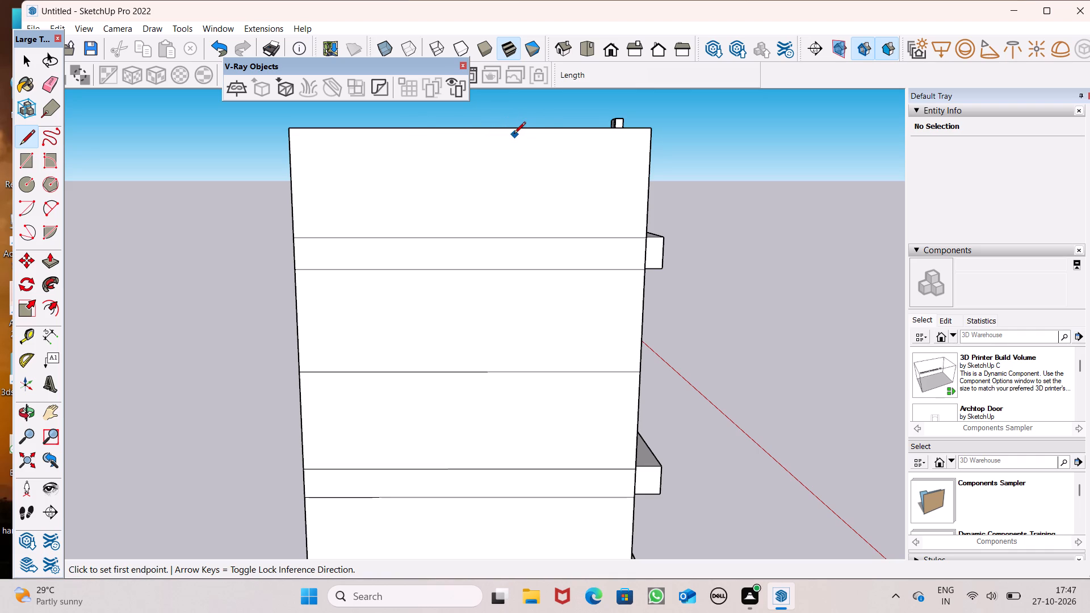
{"action": "left_click", "coordinate": [497, 129]}
{"action": "scroll", "coordinate": [502, 232], "scroll_direction": "down", "scroll_amount": 6}
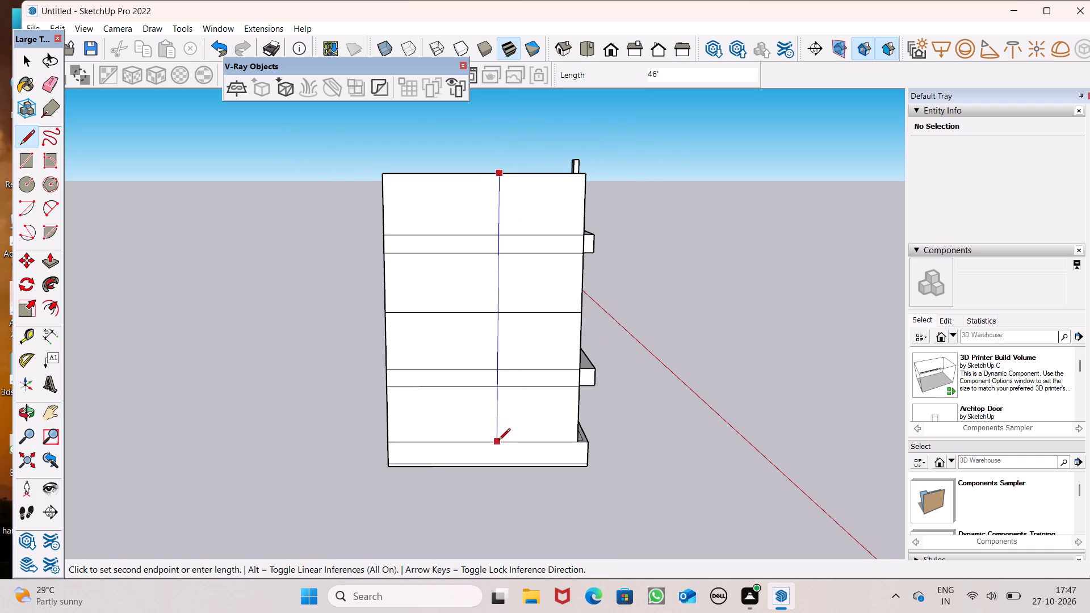
{"action": "left_click", "coordinate": [498, 441]}
Draw a second 46' vertical line on the same outer face, about a quarter of its width from the rear corner, down to the base.
{"action": "scroll", "coordinate": [387, 185], "scroll_direction": "up", "scroll_amount": 1}
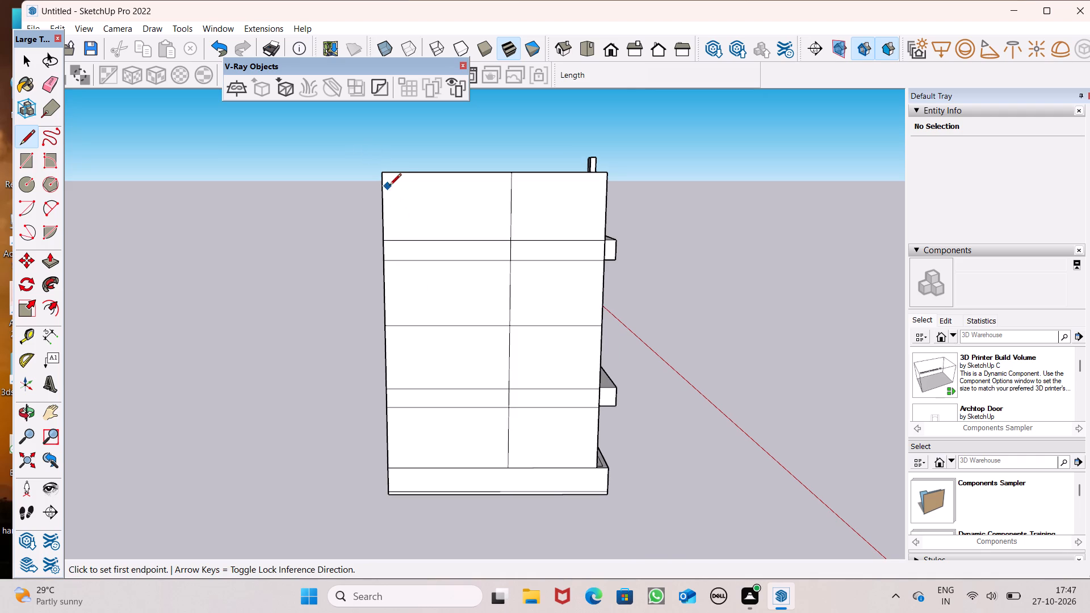
{"action": "scroll", "coordinate": [408, 182], "scroll_direction": "up", "scroll_amount": 5}
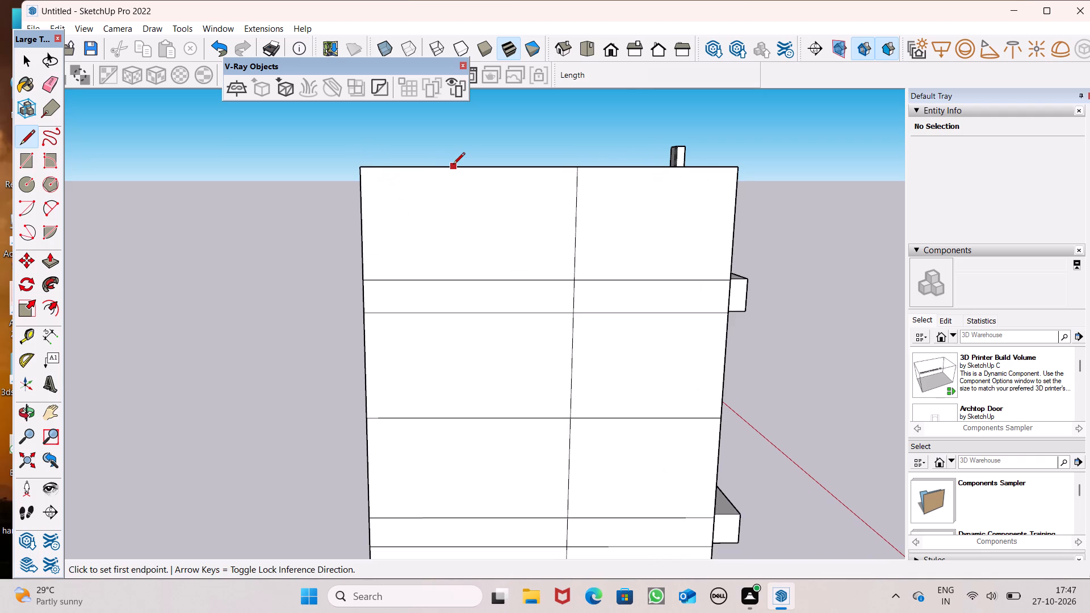
{"action": "left_click", "coordinate": [448, 165]}
{"action": "scroll", "coordinate": [455, 290], "scroll_direction": "down", "scroll_amount": 2}
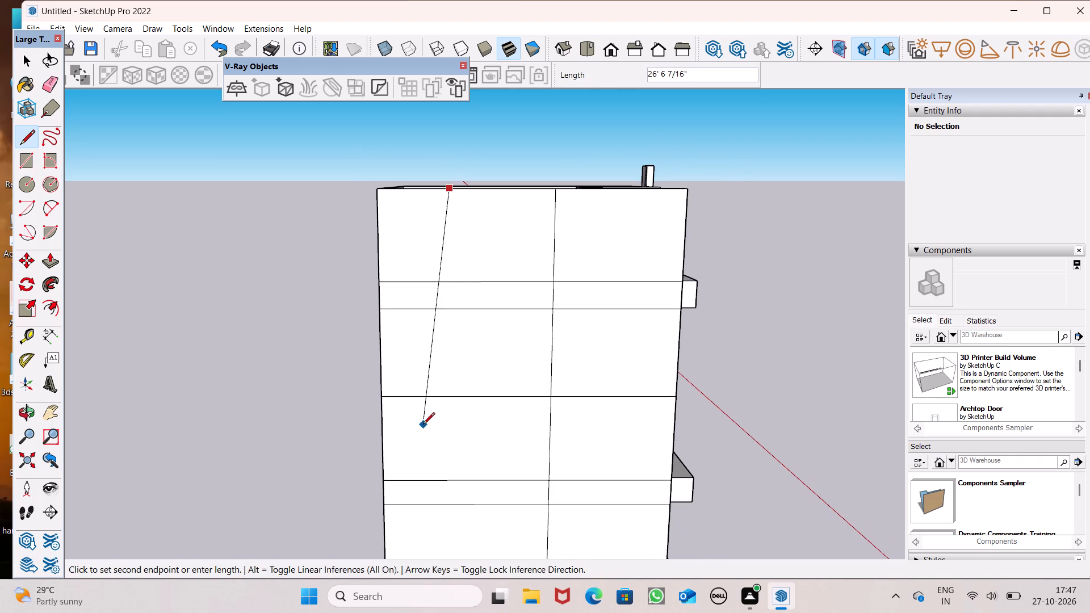
{"action": "scroll", "coordinate": [452, 456], "scroll_direction": "down", "scroll_amount": 6}
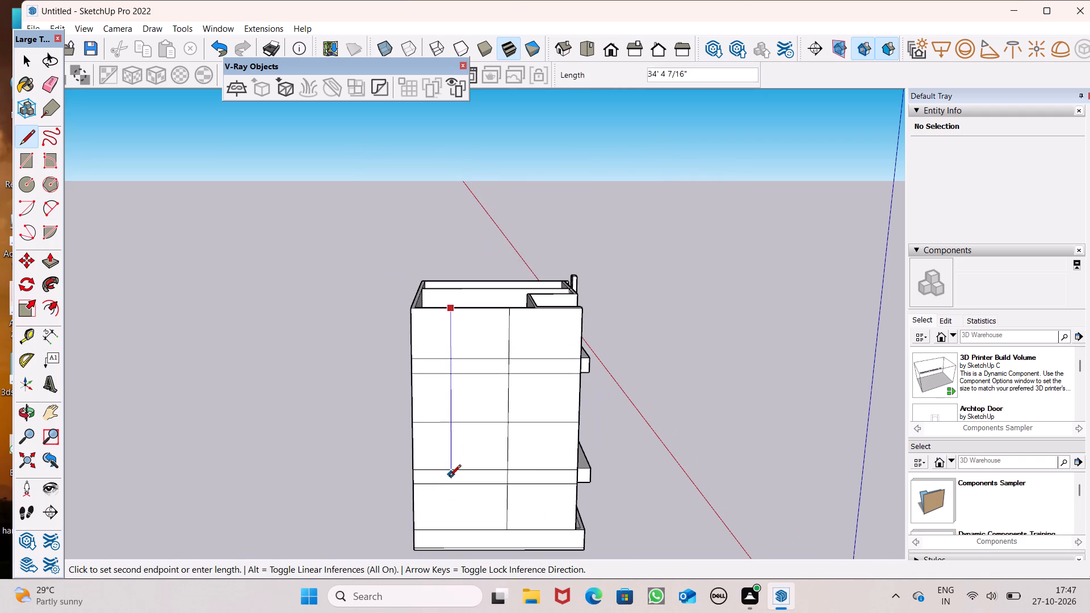
{"action": "left_click", "coordinate": [450, 530]}
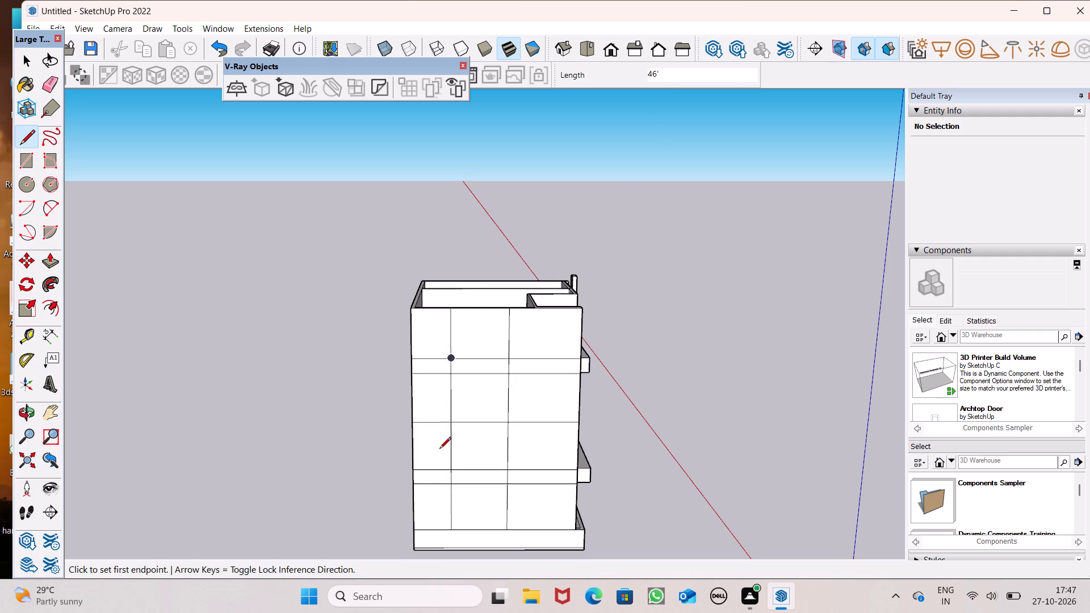
Draw a third 46' vertical line on the left outer face, about a third of its width from the rear corner, down to the base.
{"action": "scroll", "coordinate": [439, 450], "scroll_direction": "up", "scroll_amount": 3}
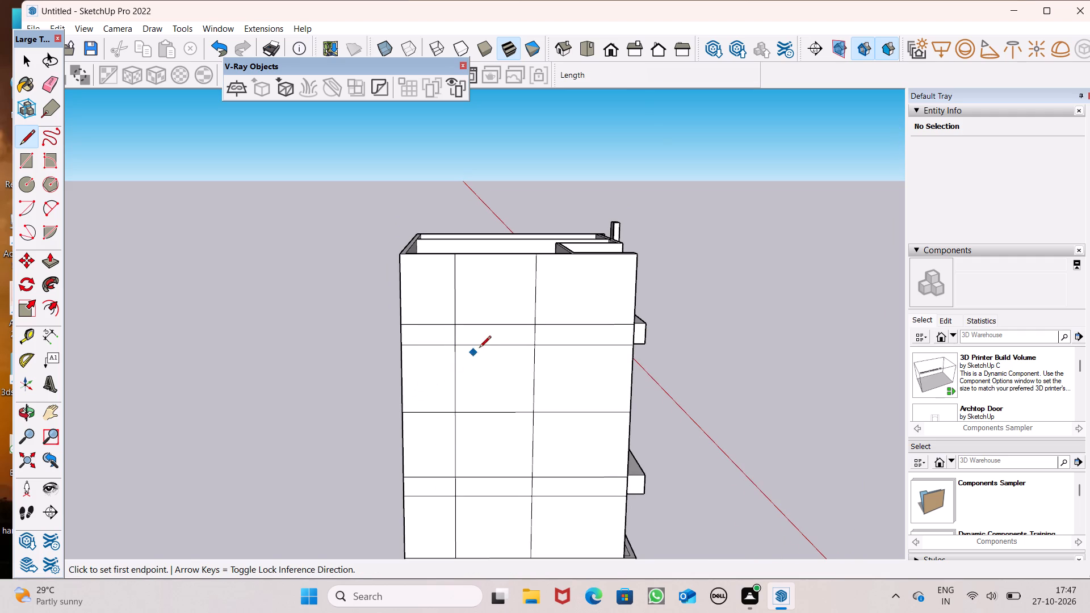
{"action": "scroll", "coordinate": [479, 348], "scroll_direction": "down", "scroll_amount": 1}
{"action": "scroll", "coordinate": [504, 291], "scroll_direction": "up", "scroll_amount": 5}
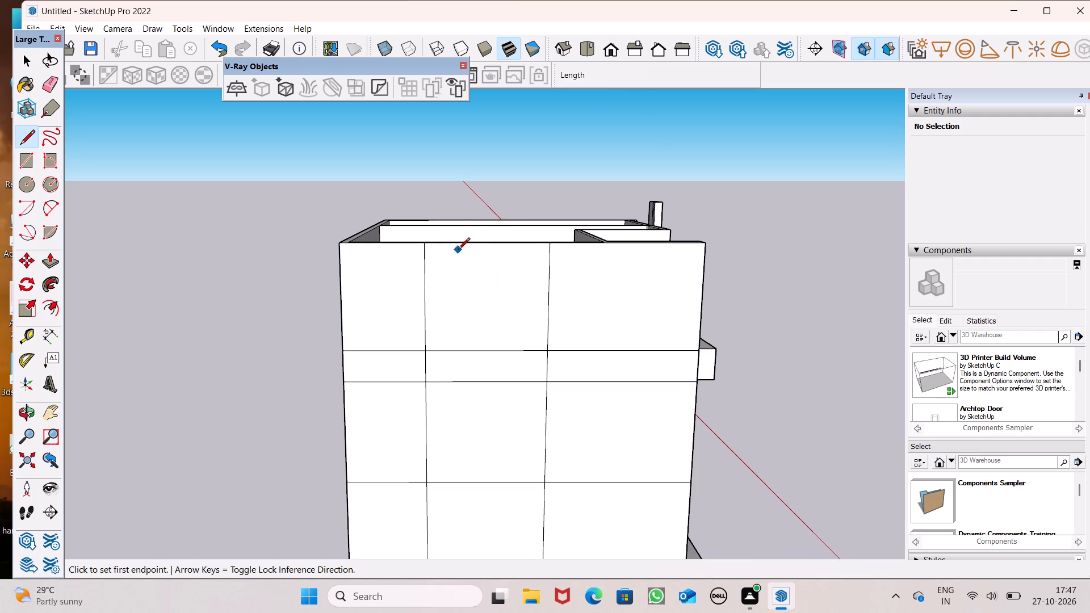
{"action": "left_click", "coordinate": [459, 245]}
{"action": "scroll", "coordinate": [459, 286], "scroll_direction": "down", "scroll_amount": 2}
{"action": "scroll", "coordinate": [459, 292], "scroll_direction": "up", "scroll_amount": 1}
{"action": "scroll", "coordinate": [459, 292], "scroll_direction": "down", "scroll_amount": 2}
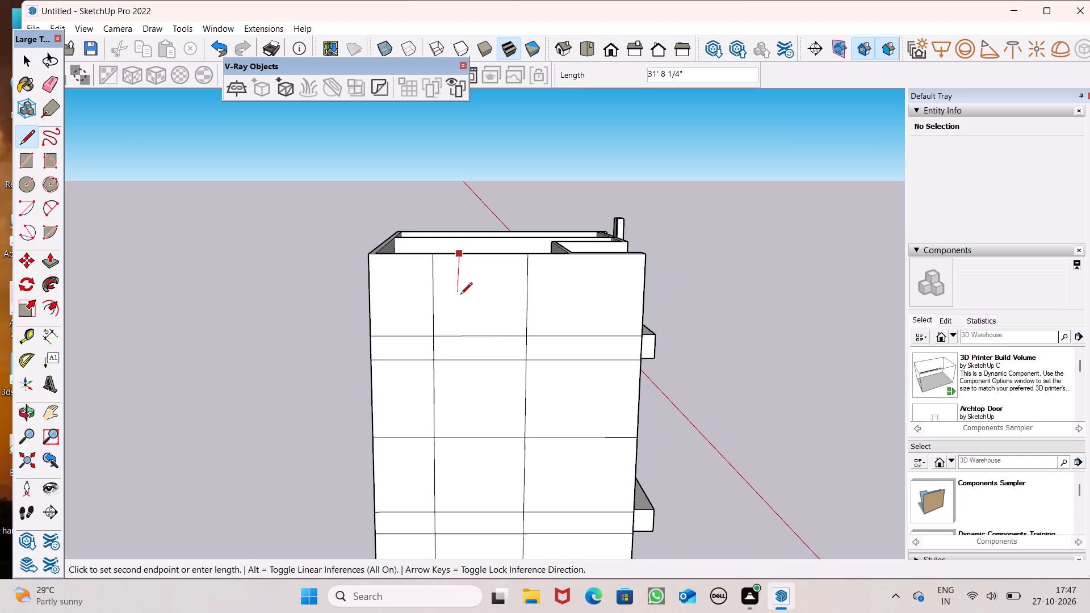
{"action": "scroll", "coordinate": [458, 350], "scroll_direction": "down", "scroll_amount": 11}
{"action": "scroll", "coordinate": [460, 448], "scroll_direction": "up", "scroll_amount": 3}
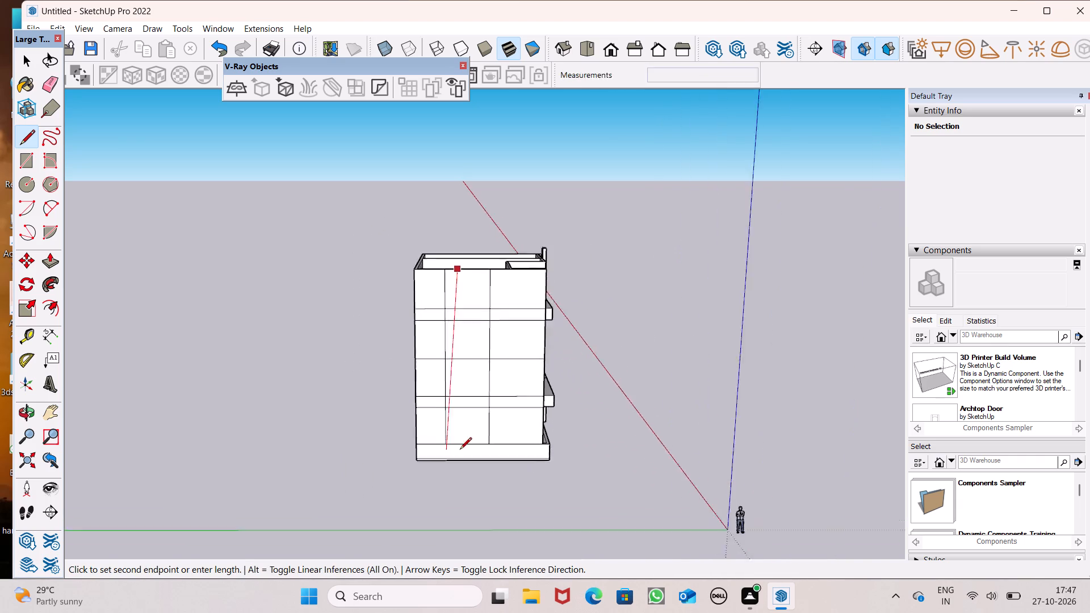
{"action": "scroll", "coordinate": [460, 450], "scroll_direction": "up", "scroll_amount": 3}
{"action": "left_click", "coordinate": [459, 443]}
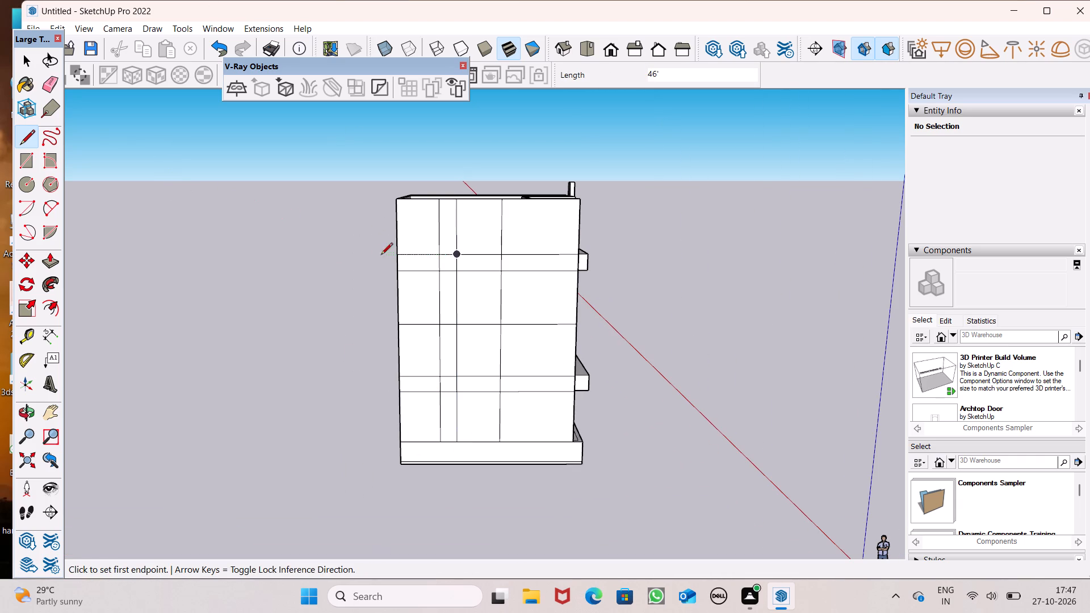
Erase the horizontal edge segments between the two closely spaced vertical lines, leaving a clear full-height strip above the base.
{"action": "left_click", "coordinate": [55, 77]}
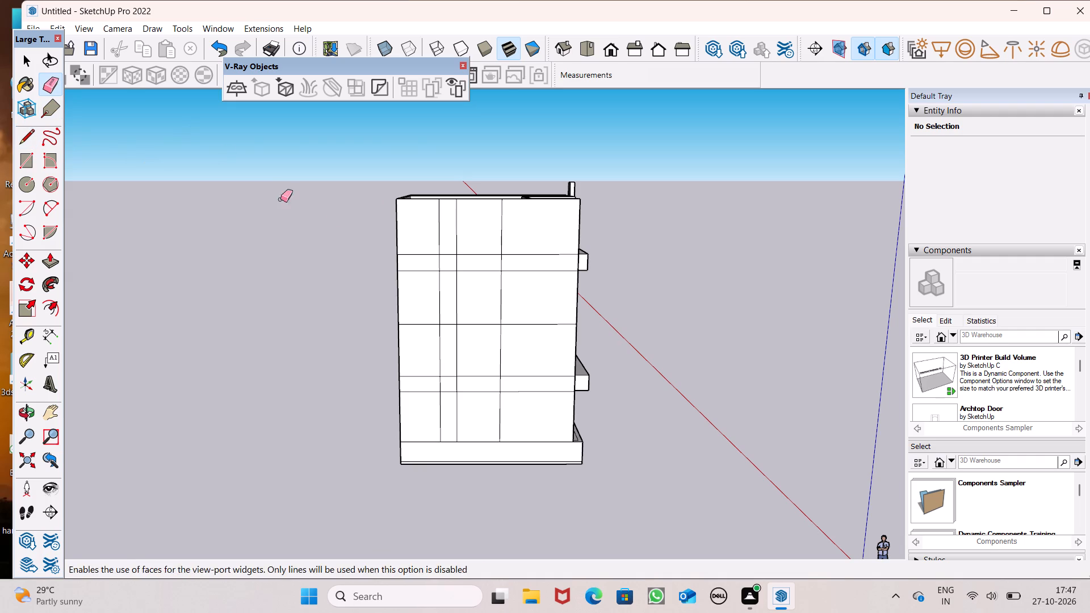
{"action": "scroll", "coordinate": [584, 207], "scroll_direction": "up", "scroll_amount": 4}
{"action": "scroll", "coordinate": [348, 269], "scroll_direction": "up", "scroll_amount": 2}
{"action": "scroll", "coordinate": [376, 287], "scroll_direction": "down", "scroll_amount": 1}
{"action": "scroll", "coordinate": [403, 289], "scroll_direction": "up", "scroll_amount": 3}
{"action": "left_click_drag", "start_coordinate": [403, 275], "coordinate": [397, 301]}
{"action": "scroll", "coordinate": [360, 138], "scroll_direction": "down", "scroll_amount": 5}
{"action": "scroll", "coordinate": [350, 379], "scroll_direction": "up", "scroll_amount": 6}
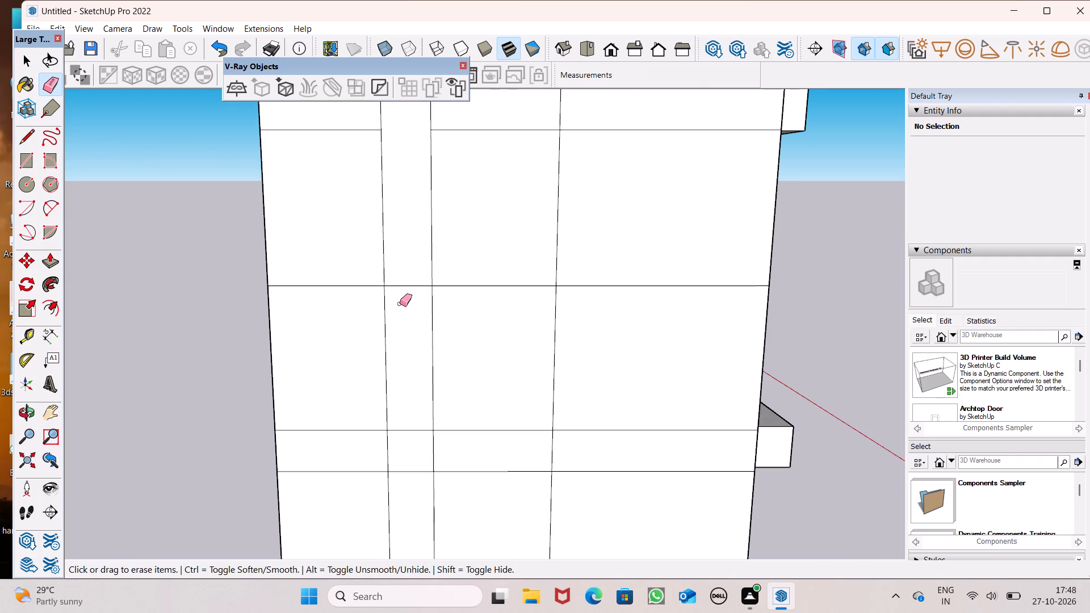
{"action": "left_click_drag", "start_coordinate": [401, 284], "coordinate": [404, 293]}
{"action": "left_click_drag", "start_coordinate": [404, 432], "coordinate": [412, 439]}
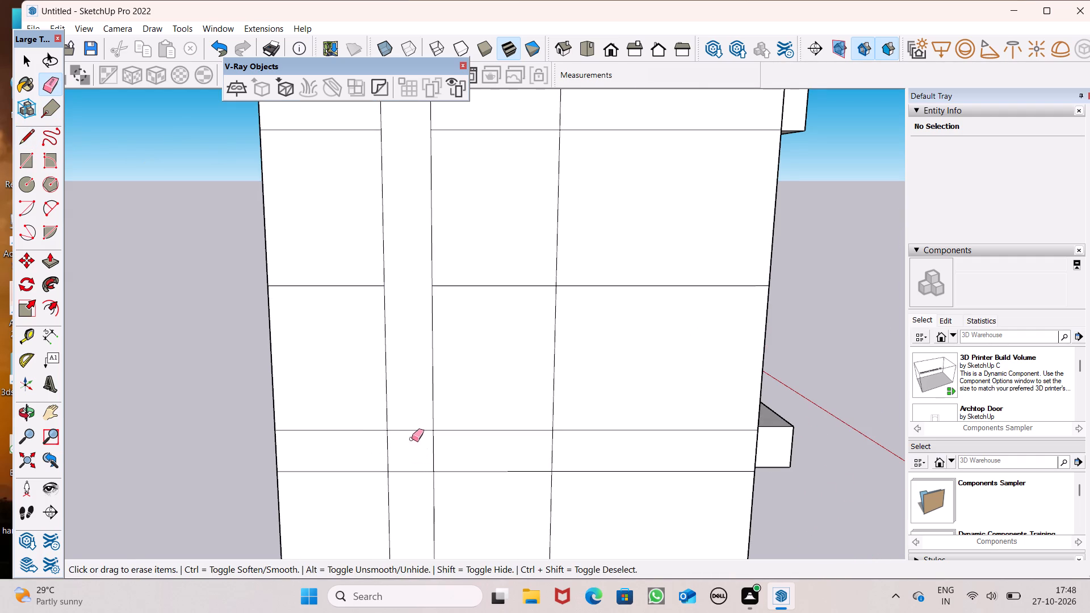
{"action": "left_click_drag", "start_coordinate": [412, 439], "coordinate": [413, 417]}
{"action": "scroll", "coordinate": [368, 162], "scroll_direction": "down", "scroll_amount": 5}
{"action": "scroll", "coordinate": [368, 162], "scroll_direction": "up", "scroll_amount": 1}
{"action": "scroll", "coordinate": [368, 162], "scroll_direction": "down", "scroll_amount": 2}
{"action": "scroll", "coordinate": [401, 431], "scroll_direction": "down", "scroll_amount": 7}
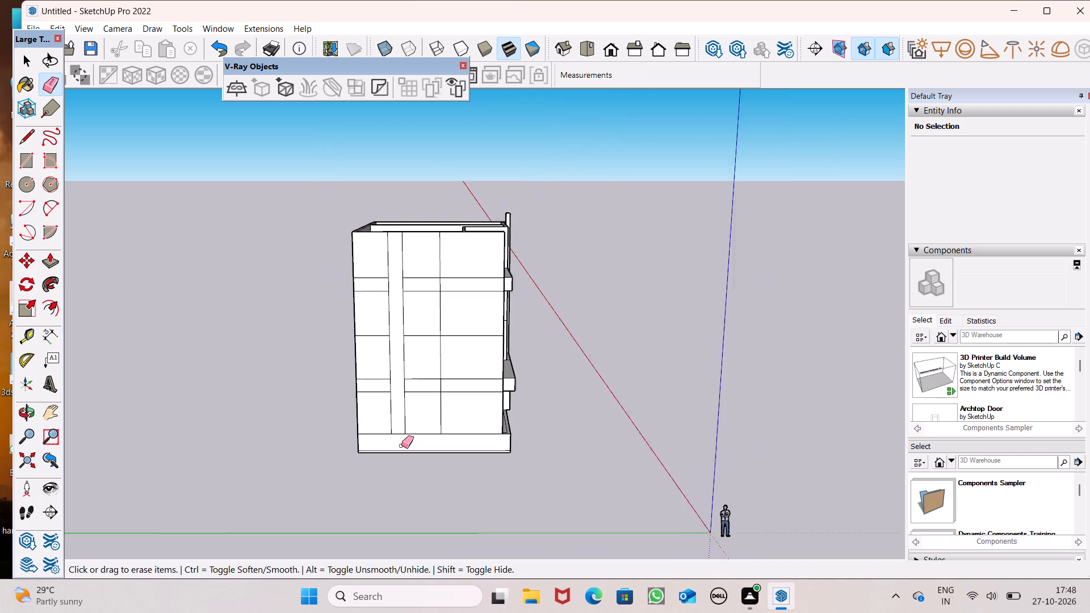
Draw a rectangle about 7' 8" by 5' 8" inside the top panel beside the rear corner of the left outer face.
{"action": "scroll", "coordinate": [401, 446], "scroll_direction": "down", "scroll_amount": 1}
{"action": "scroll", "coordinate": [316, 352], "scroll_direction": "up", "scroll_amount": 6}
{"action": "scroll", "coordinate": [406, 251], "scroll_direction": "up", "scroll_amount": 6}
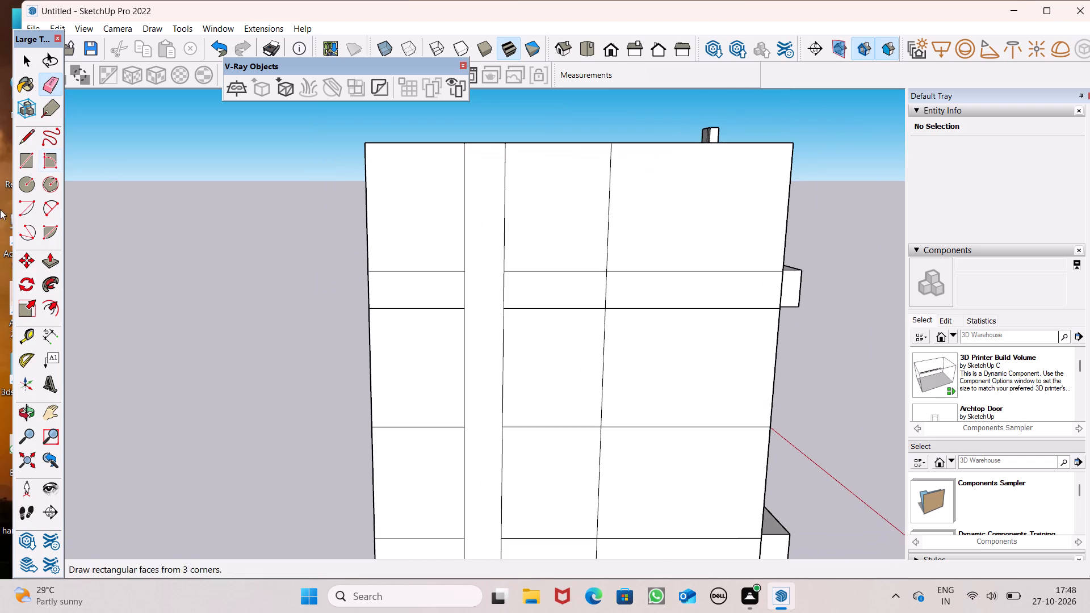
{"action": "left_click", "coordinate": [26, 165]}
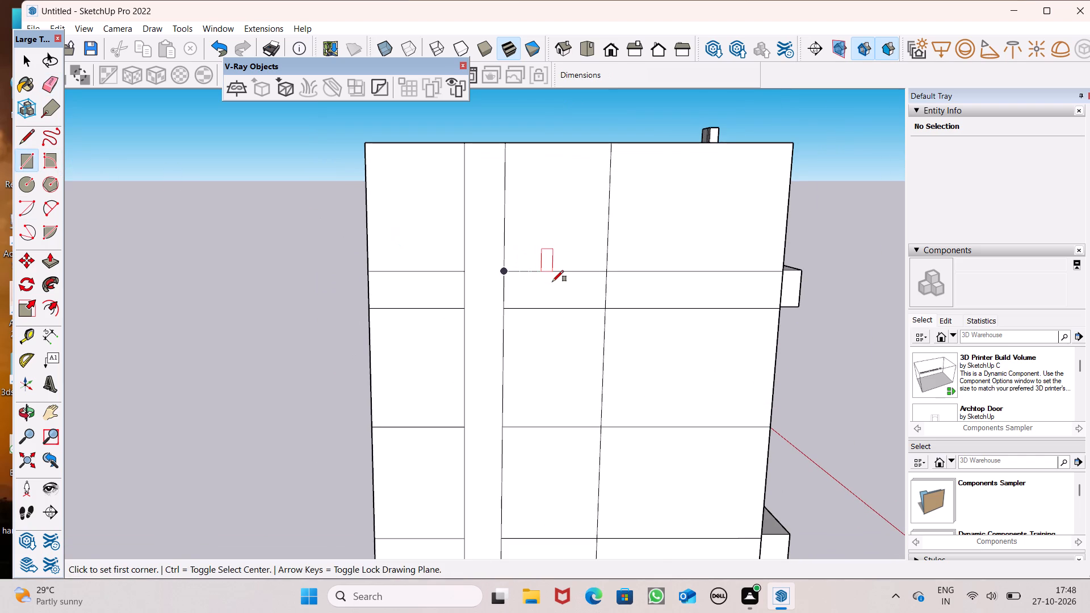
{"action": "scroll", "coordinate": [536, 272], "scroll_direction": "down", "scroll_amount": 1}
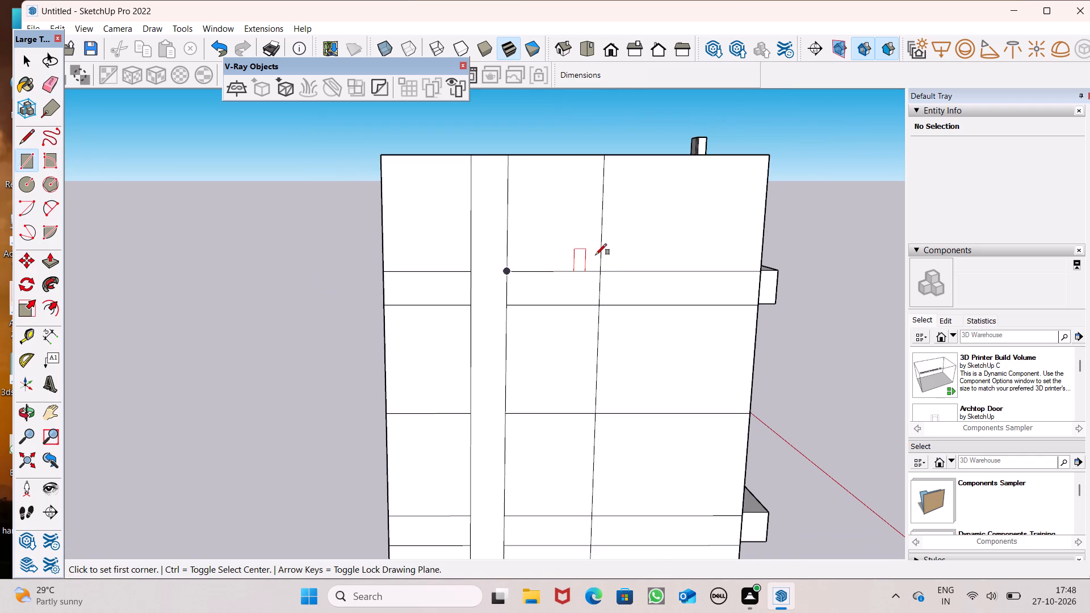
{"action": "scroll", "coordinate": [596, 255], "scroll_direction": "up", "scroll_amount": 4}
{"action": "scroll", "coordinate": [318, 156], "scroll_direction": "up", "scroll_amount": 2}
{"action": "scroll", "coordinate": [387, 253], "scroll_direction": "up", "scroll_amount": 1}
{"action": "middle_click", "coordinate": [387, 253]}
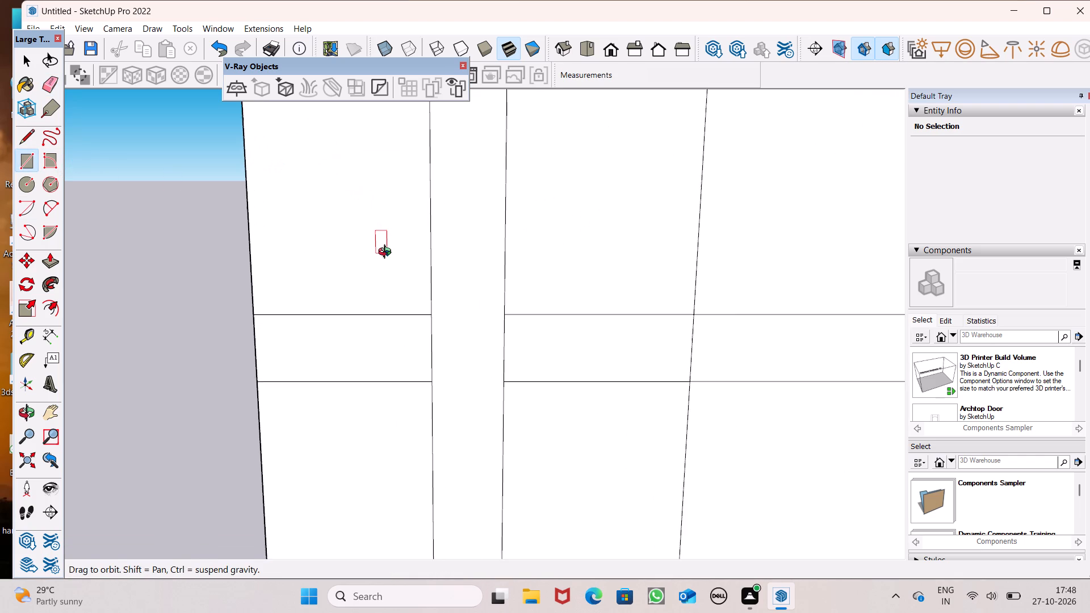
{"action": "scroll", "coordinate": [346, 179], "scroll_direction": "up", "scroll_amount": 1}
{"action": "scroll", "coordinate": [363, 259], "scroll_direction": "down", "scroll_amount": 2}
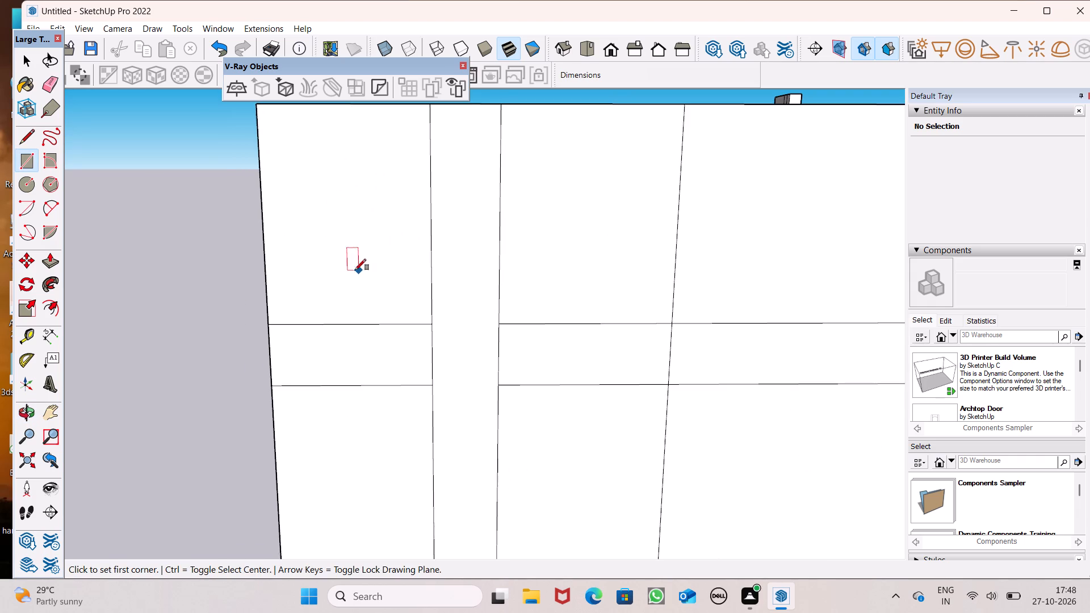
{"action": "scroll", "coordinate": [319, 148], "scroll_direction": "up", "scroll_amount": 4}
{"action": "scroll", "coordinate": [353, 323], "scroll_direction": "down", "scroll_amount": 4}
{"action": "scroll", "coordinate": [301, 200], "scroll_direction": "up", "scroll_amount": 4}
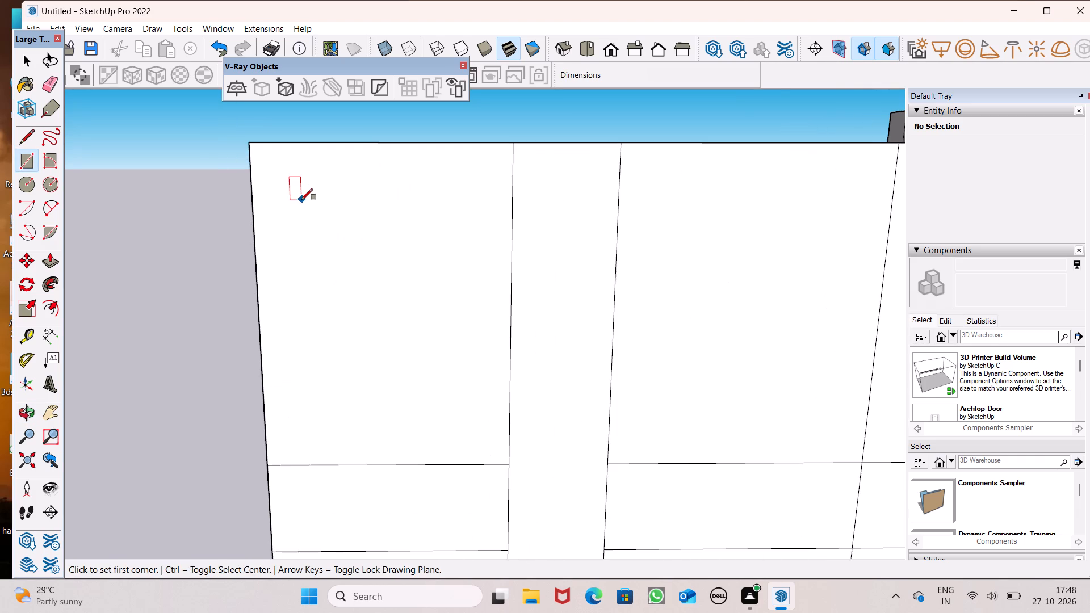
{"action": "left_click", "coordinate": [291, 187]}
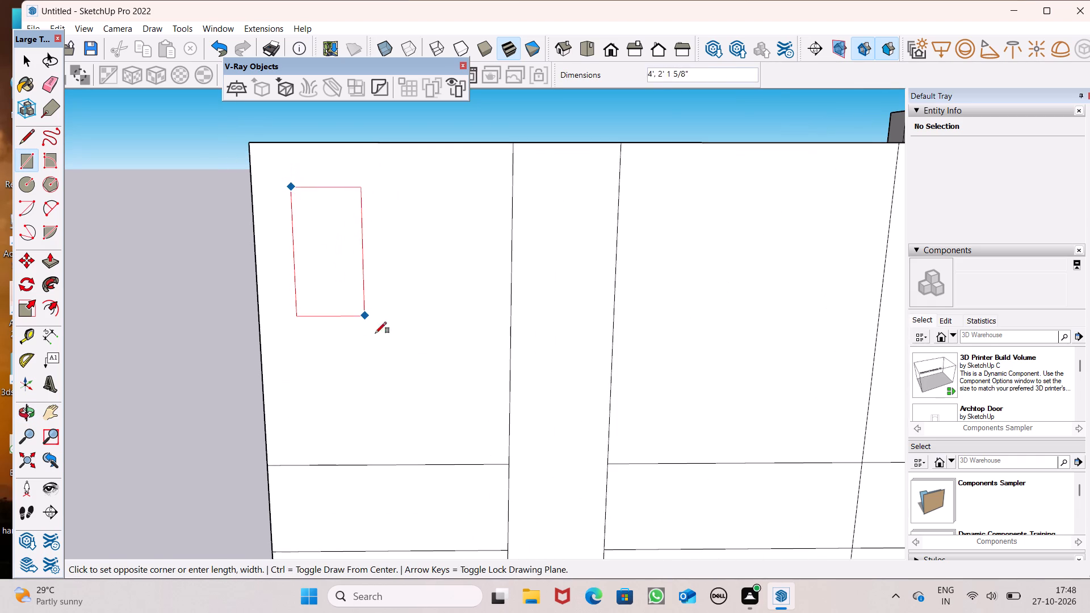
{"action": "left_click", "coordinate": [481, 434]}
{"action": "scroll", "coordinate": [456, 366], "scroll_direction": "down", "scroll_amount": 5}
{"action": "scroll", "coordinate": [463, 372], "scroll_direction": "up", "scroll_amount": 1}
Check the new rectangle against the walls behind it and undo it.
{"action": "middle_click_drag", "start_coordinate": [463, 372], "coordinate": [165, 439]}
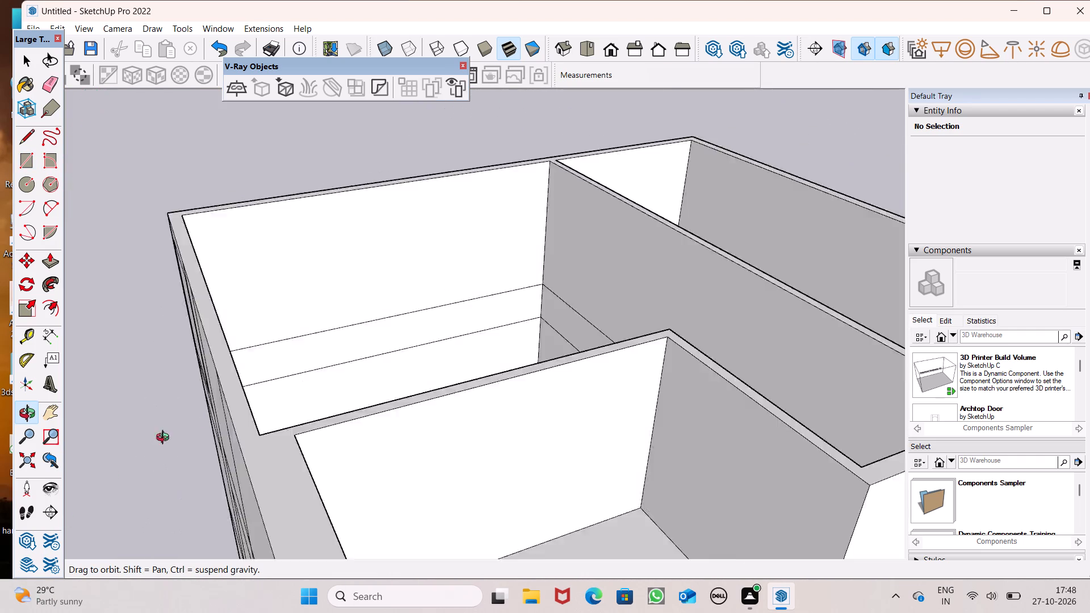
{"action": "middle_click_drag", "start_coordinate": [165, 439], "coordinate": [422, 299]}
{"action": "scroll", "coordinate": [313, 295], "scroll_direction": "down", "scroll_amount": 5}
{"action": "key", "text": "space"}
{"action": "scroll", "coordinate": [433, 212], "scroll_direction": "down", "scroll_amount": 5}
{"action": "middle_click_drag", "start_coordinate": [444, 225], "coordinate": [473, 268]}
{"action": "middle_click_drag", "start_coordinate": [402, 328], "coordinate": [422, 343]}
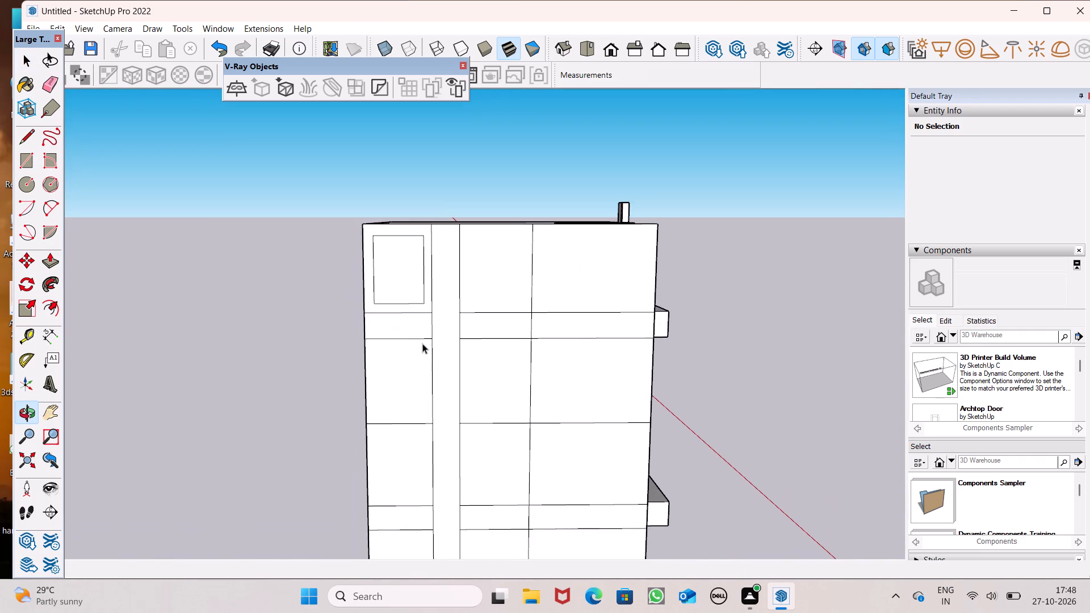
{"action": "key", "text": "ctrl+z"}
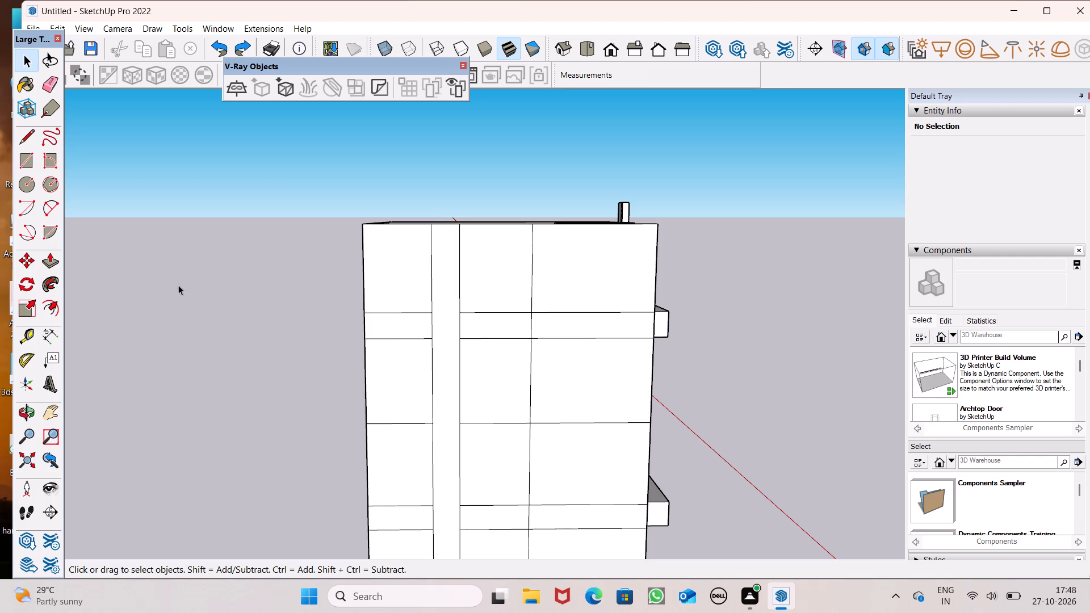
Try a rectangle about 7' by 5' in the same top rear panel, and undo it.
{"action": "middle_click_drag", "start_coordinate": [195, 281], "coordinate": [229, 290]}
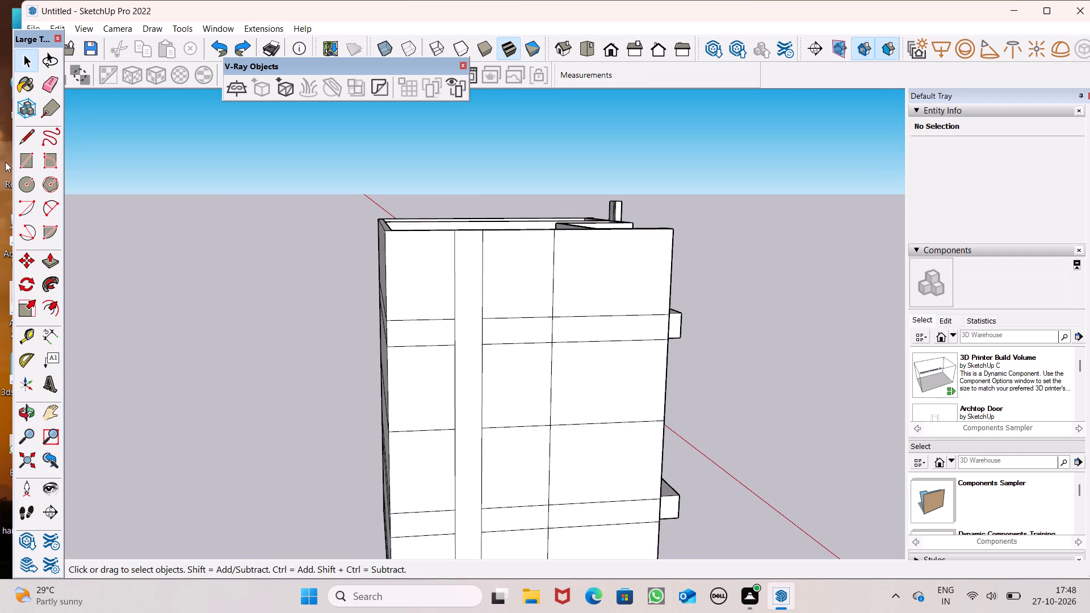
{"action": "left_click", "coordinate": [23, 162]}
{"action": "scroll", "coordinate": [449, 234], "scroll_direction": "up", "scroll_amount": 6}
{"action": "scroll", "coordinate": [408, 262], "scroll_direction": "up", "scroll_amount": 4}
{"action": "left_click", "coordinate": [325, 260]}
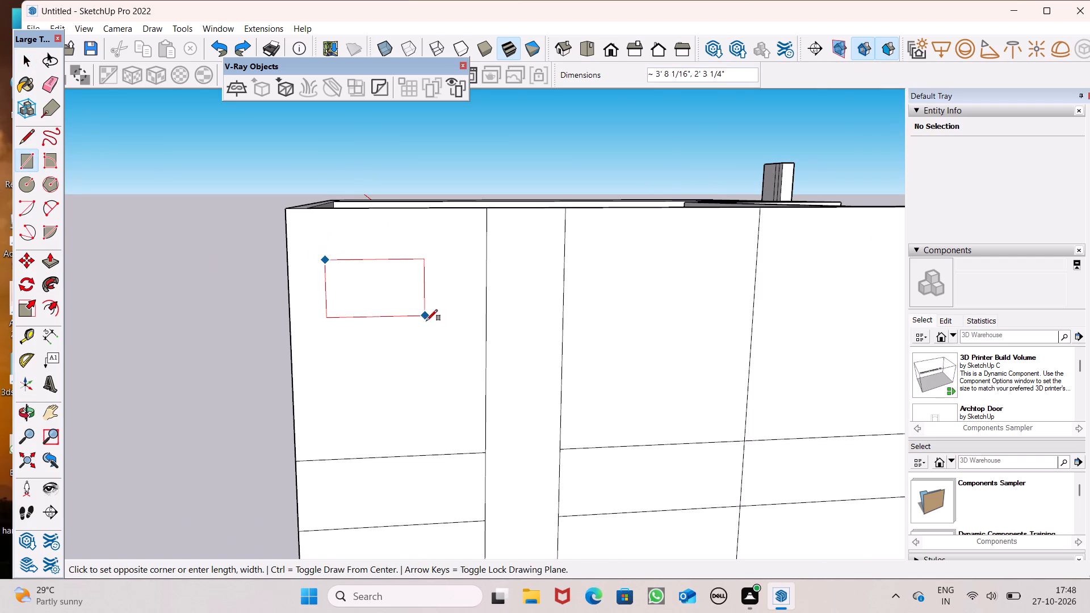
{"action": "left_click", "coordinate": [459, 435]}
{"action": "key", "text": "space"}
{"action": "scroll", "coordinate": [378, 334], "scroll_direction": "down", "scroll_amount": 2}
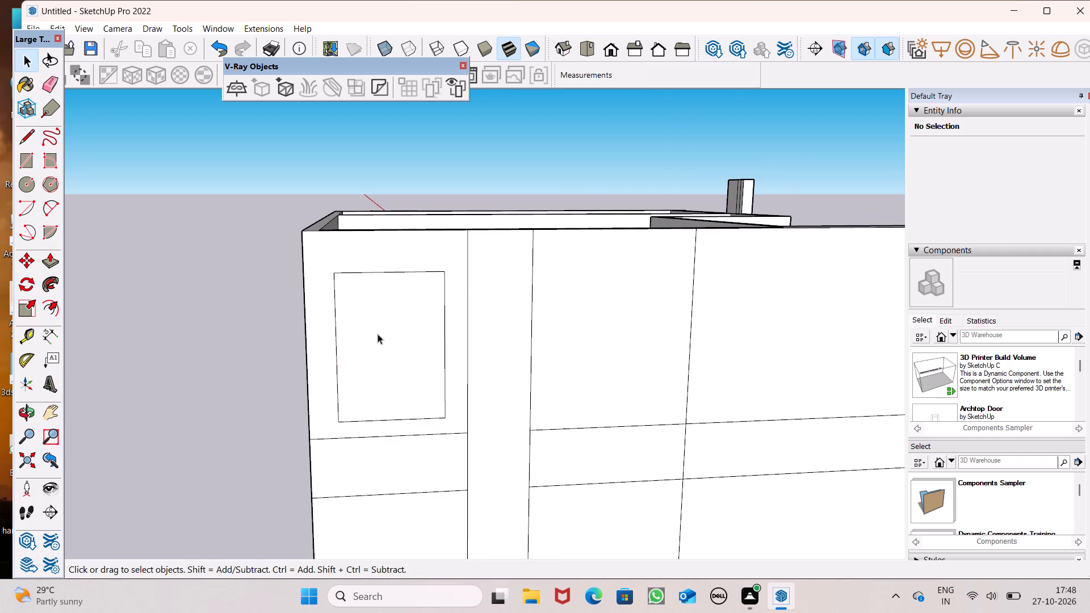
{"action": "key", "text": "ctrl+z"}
Draw a window rectangle about 7' 6" by 5' inside the top rear panel of the left outer face.
{"action": "left_click", "coordinate": [26, 160]}
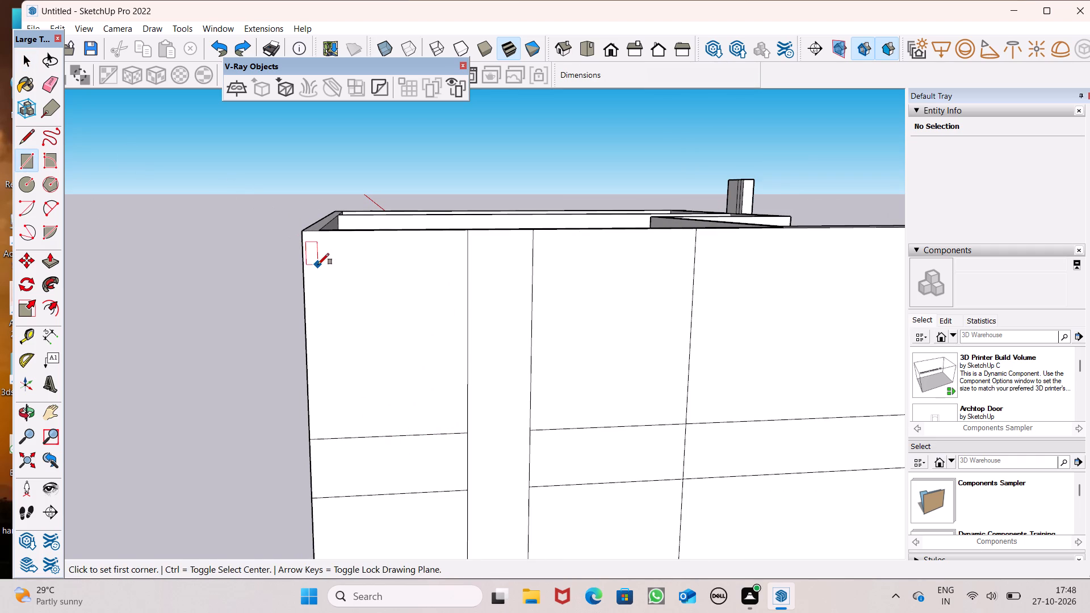
{"action": "left_click", "coordinate": [329, 260]}
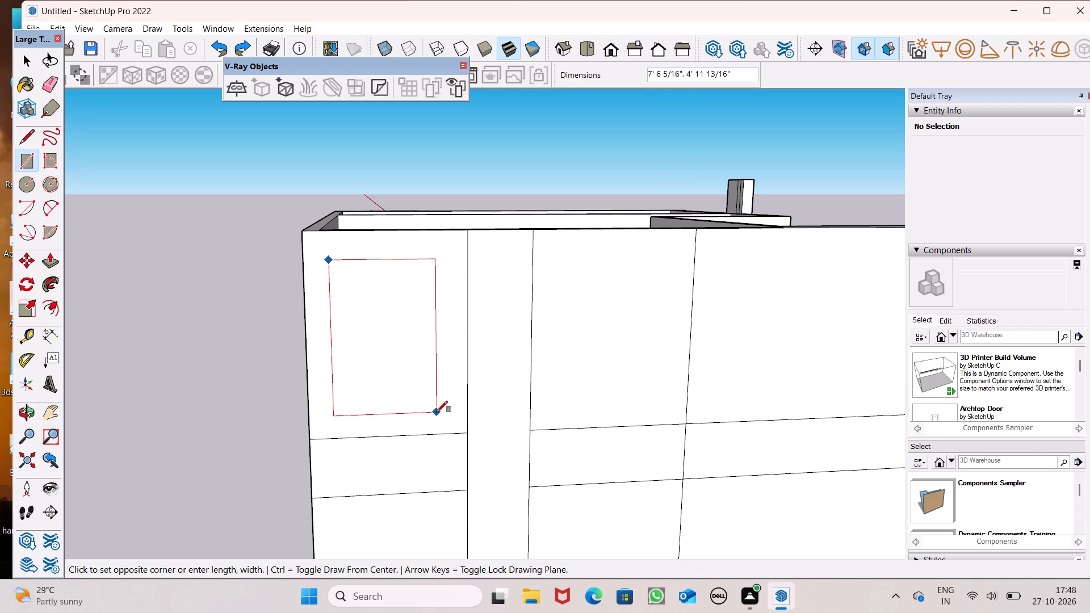
{"action": "key", "text": "space"}
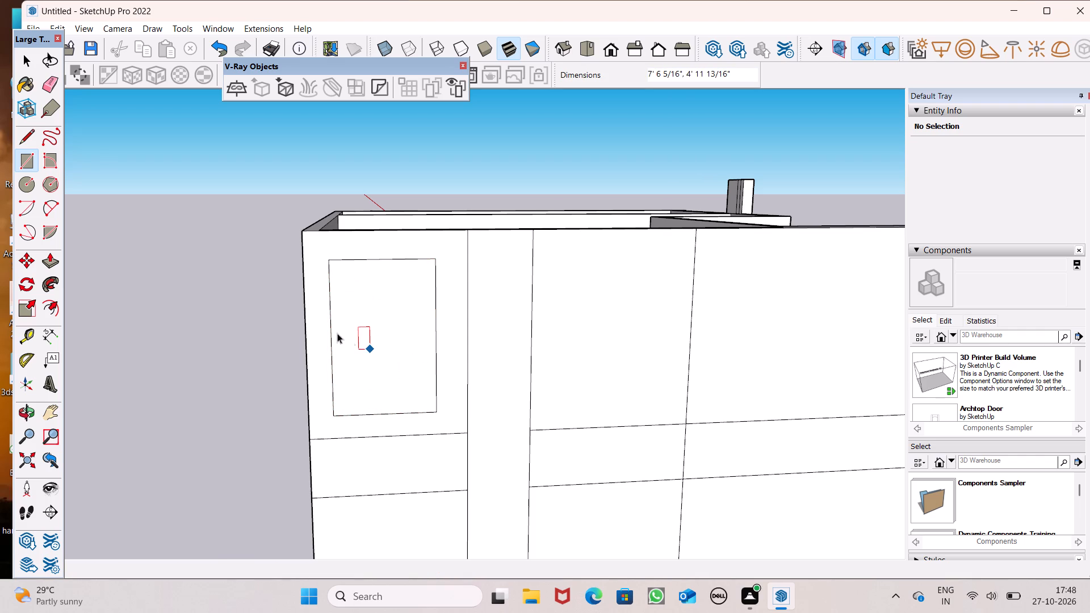
Copy the window rectangle with its edges about 12' 8" straight down into the panel below the upper slab band.
{"action": "double_click", "coordinate": [389, 361]}
{"action": "key", "text": "m"}
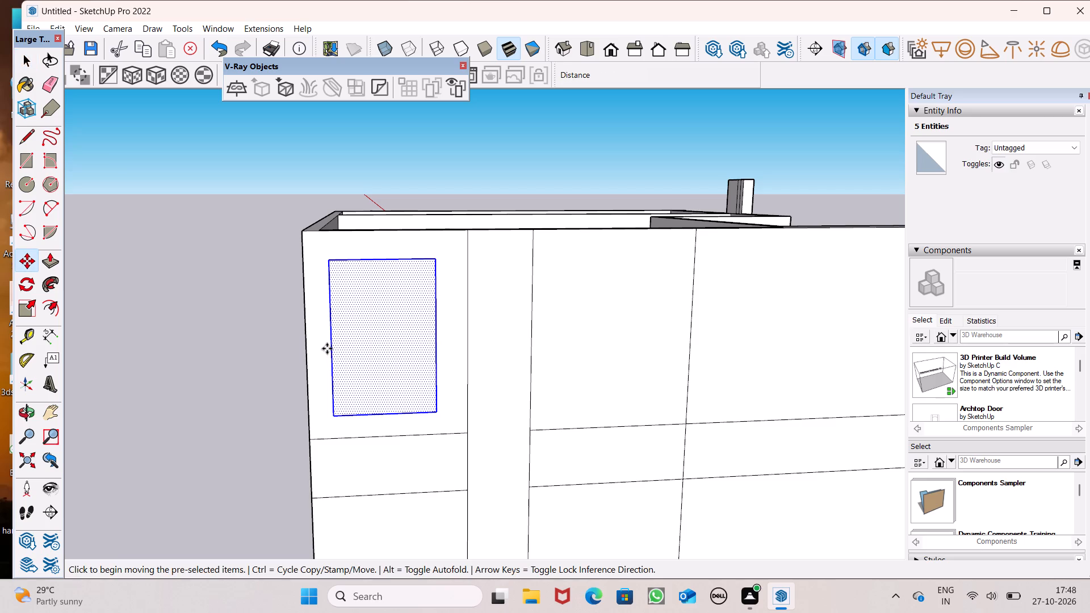
{"action": "key", "text": "Return"}
{"action": "scroll", "coordinate": [329, 316], "scroll_direction": "down", "scroll_amount": 8}
{"action": "scroll", "coordinate": [374, 268], "scroll_direction": "down", "scroll_amount": 6}
{"action": "scroll", "coordinate": [371, 373], "scroll_direction": "up", "scroll_amount": 5}
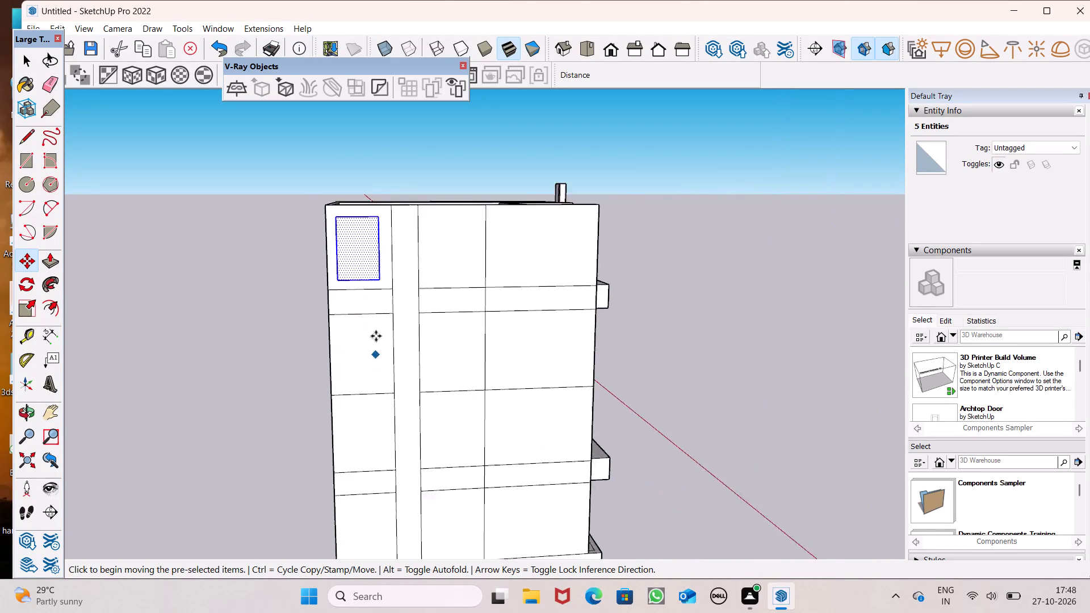
{"action": "scroll", "coordinate": [376, 336], "scroll_direction": "up", "scroll_amount": 2}
{"action": "scroll", "coordinate": [411, 246], "scroll_direction": "down", "scroll_amount": 4}
{"action": "scroll", "coordinate": [401, 380], "scroll_direction": "up", "scroll_amount": 1}
{"action": "scroll", "coordinate": [388, 313], "scroll_direction": "up", "scroll_amount": 1}
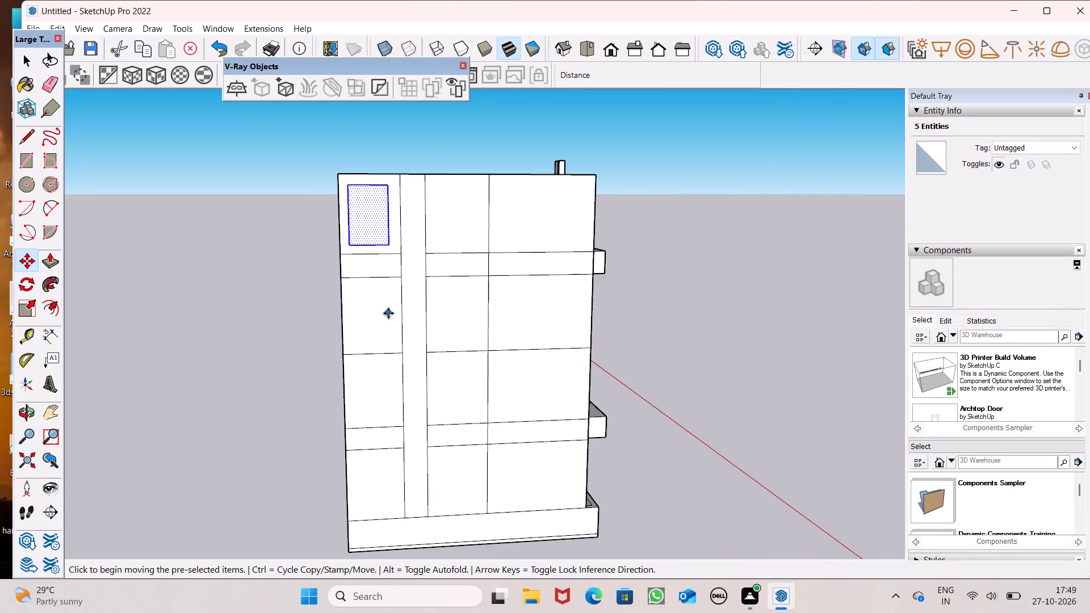
{"action": "left_click_drag", "start_coordinate": [391, 241], "coordinate": [391, 327]}
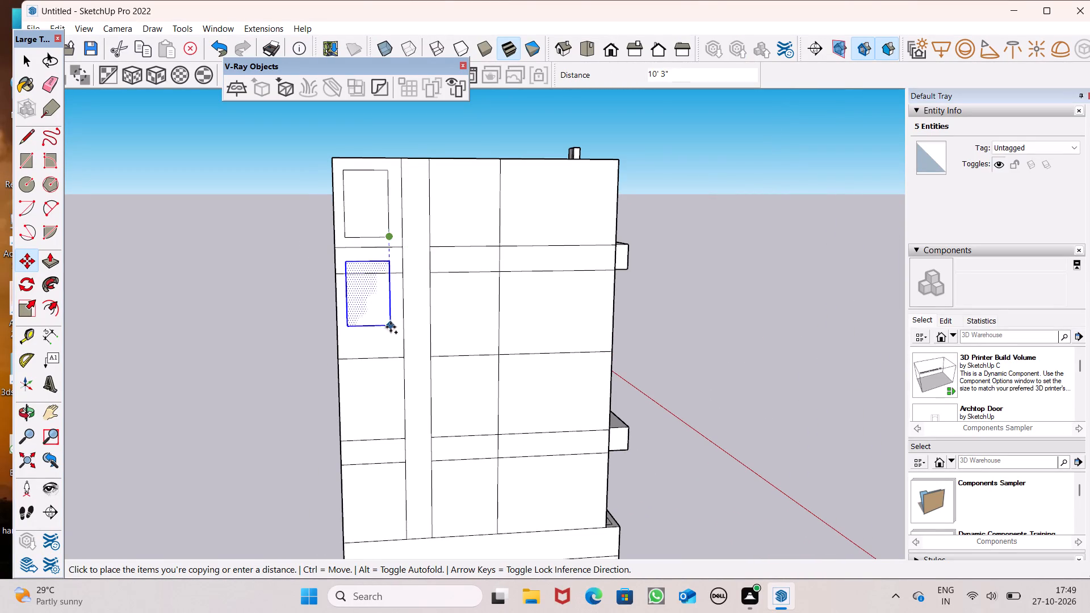
{"action": "left_click_drag", "start_coordinate": [391, 327], "coordinate": [392, 346]}
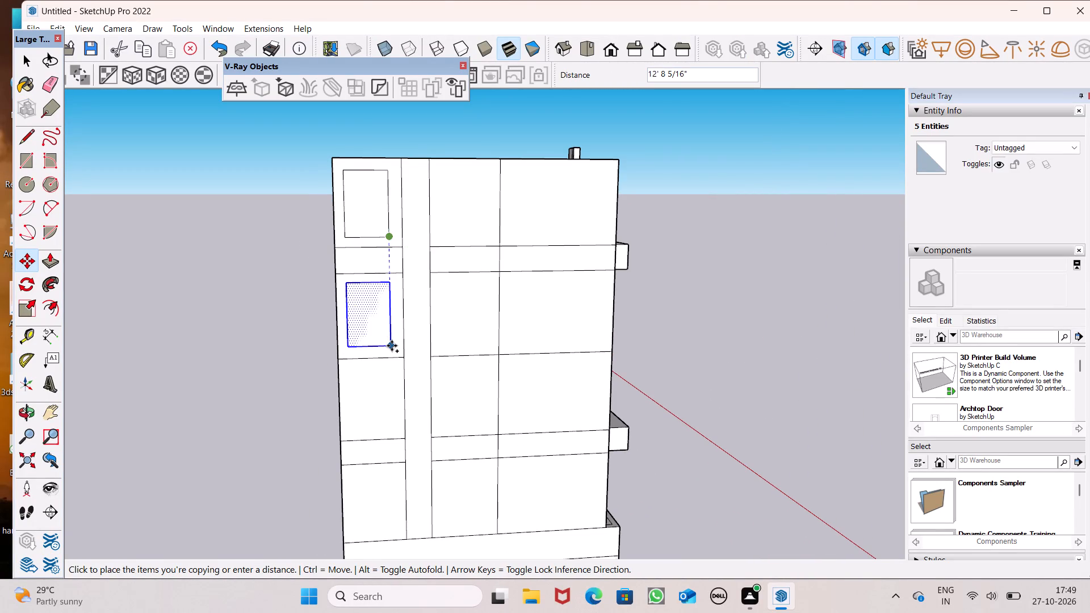
{"action": "left_click_drag", "start_coordinate": [392, 346], "coordinate": [392, 347]}
Copy the second window rectangle about 10' 3" straight down into the panel just above the lower slab band.
{"action": "scroll", "coordinate": [385, 253], "scroll_direction": "down", "scroll_amount": 6}
{"action": "scroll", "coordinate": [398, 385], "scroll_direction": "up", "scroll_amount": 3}
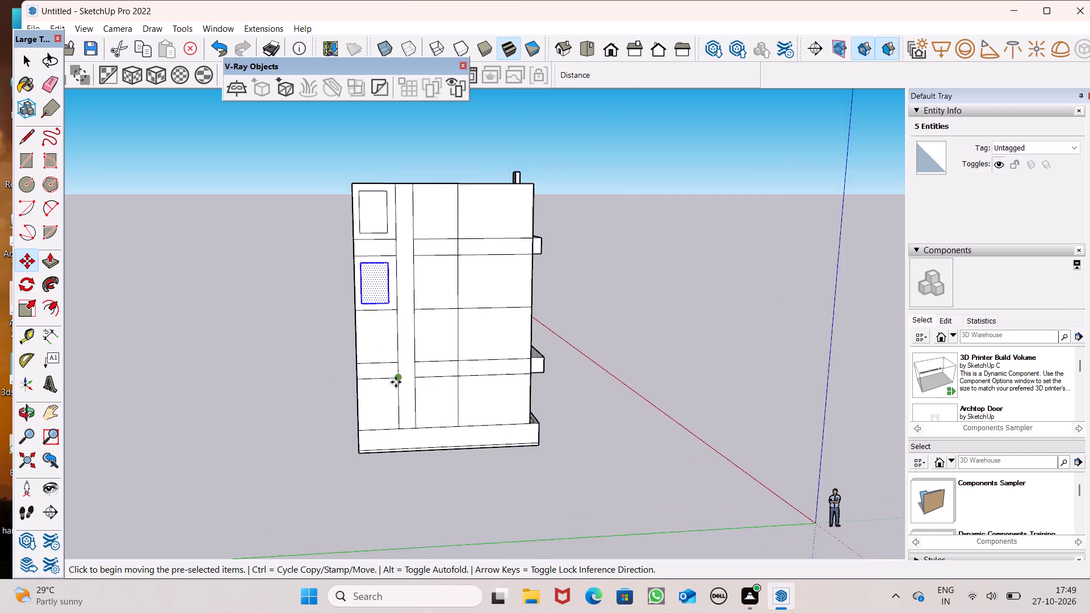
{"action": "scroll", "coordinate": [396, 382], "scroll_direction": "up", "scroll_amount": 4}
{"action": "left_click_drag", "start_coordinate": [384, 237], "coordinate": [392, 285]}
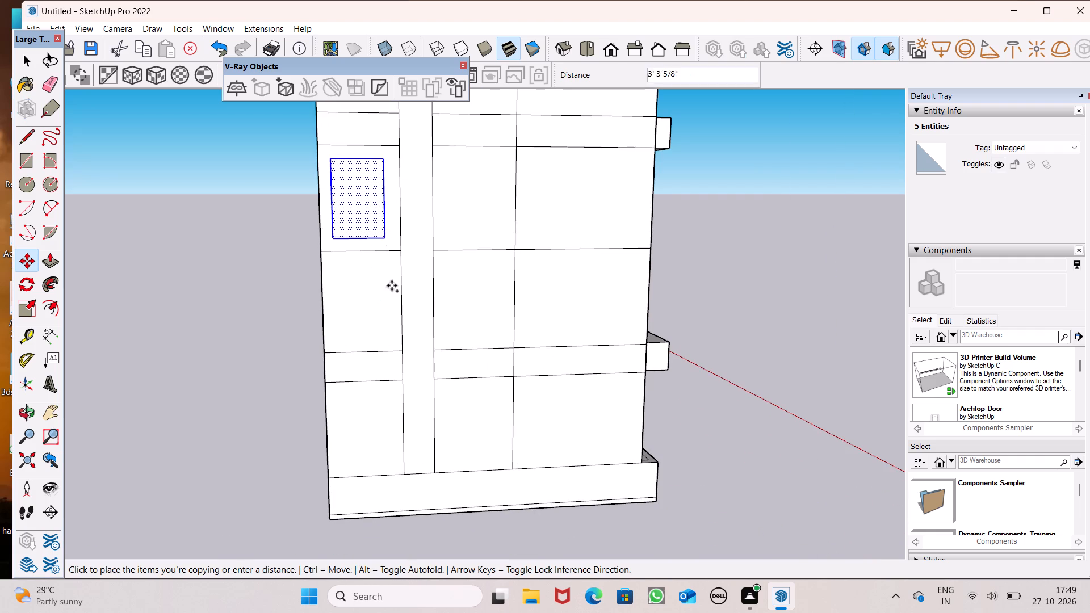
{"action": "left_click_drag", "start_coordinate": [392, 285], "coordinate": [391, 334]}
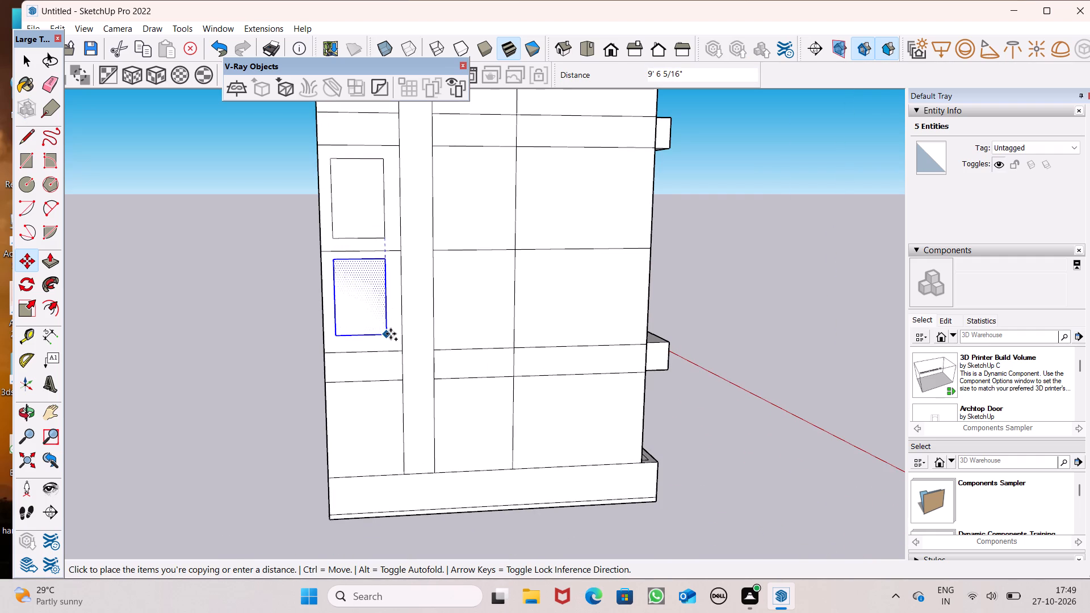
{"action": "left_click_drag", "start_coordinate": [391, 334], "coordinate": [389, 342]}
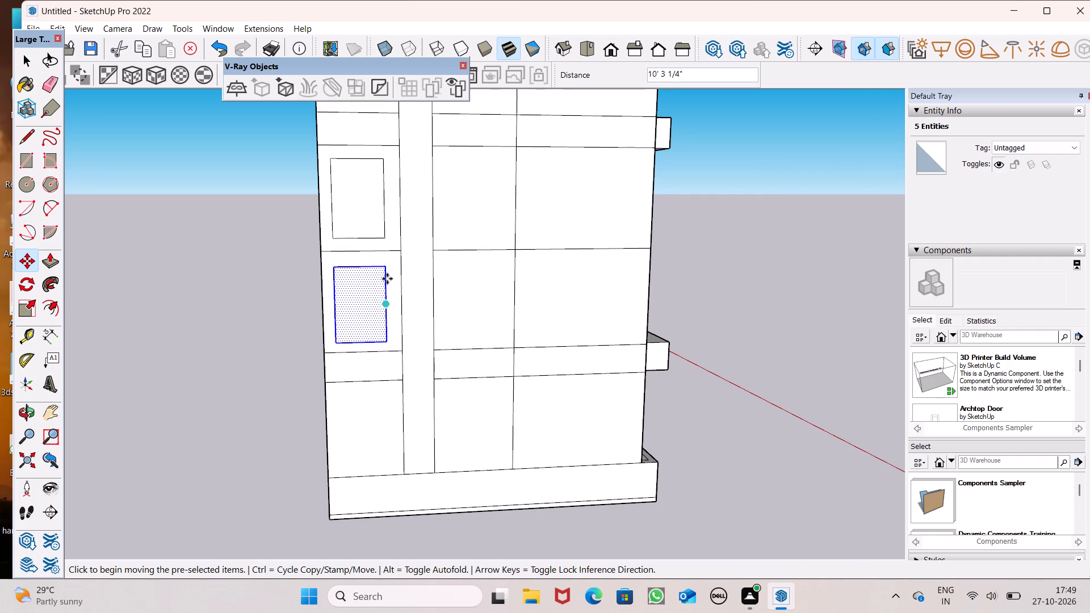
{"action": "scroll", "coordinate": [443, 137], "scroll_direction": "down", "scroll_amount": 5}
{"action": "scroll", "coordinate": [403, 415], "scroll_direction": "up", "scroll_amount": 2}
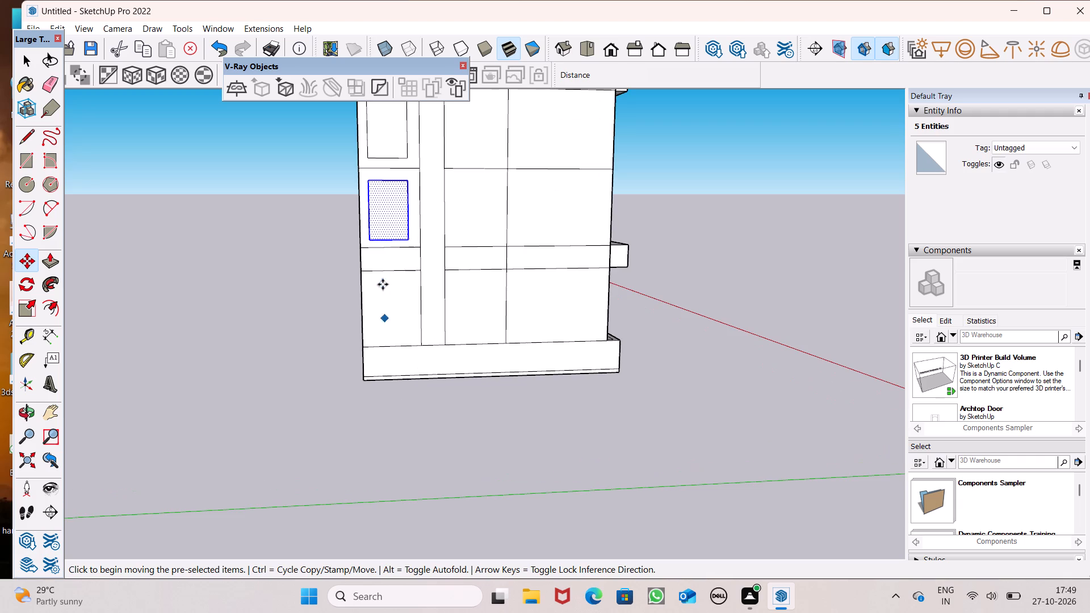
Copy the third window rectangle straight down into the bottom rear panel, below the lower slab band of the left outer face.
{"action": "left_click_drag", "start_coordinate": [408, 237], "coordinate": [421, 333]}
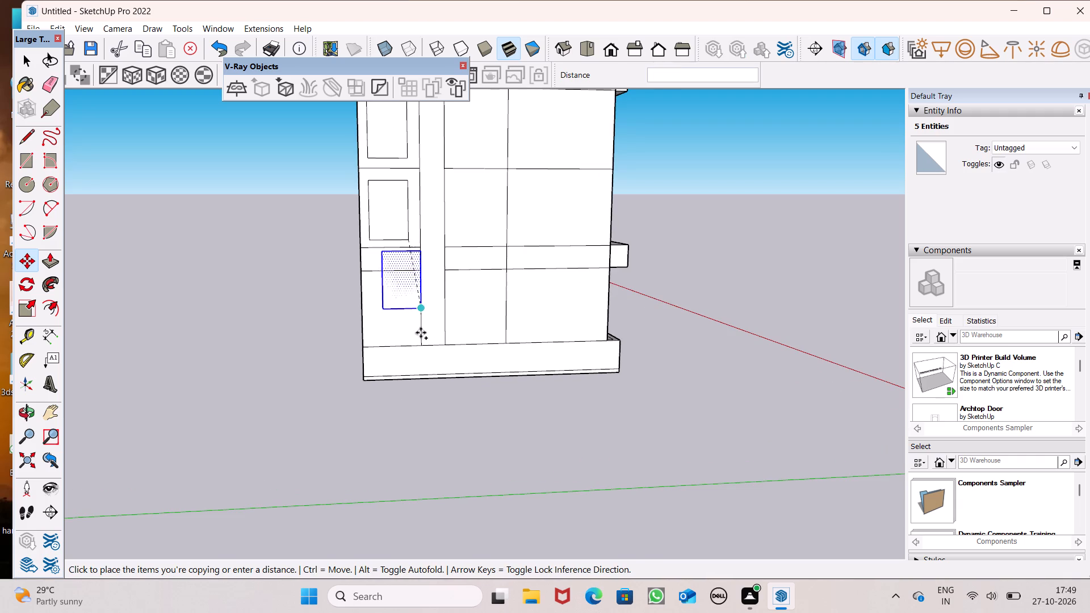
{"action": "left_click_drag", "start_coordinate": [421, 333], "coordinate": [415, 336]}
{"action": "key", "text": "space"}
{"action": "left_click", "coordinate": [302, 279]}
Draw a window rectangle about 7' 6" by 6' 5" in the top panel of the middle column, beside the vertical strip.
{"action": "scroll", "coordinate": [297, 276], "scroll_direction": "down", "scroll_amount": 4}
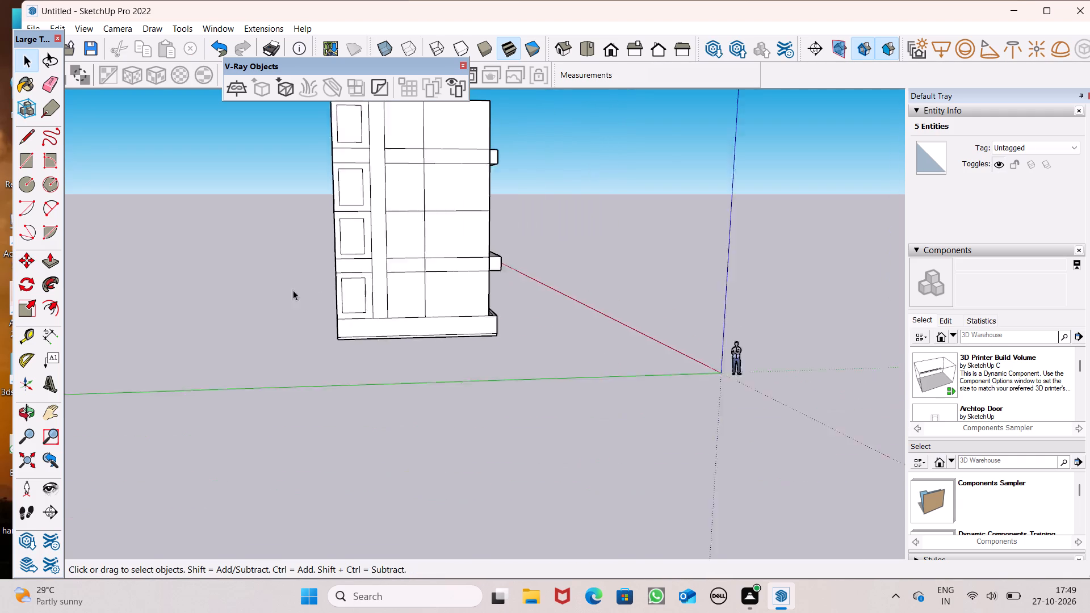
{"action": "scroll", "coordinate": [293, 290], "scroll_direction": "down", "scroll_amount": 10}
{"action": "scroll", "coordinate": [326, 194], "scroll_direction": "up", "scroll_amount": 7}
{"action": "scroll", "coordinate": [438, 212], "scroll_direction": "up", "scroll_amount": 3}
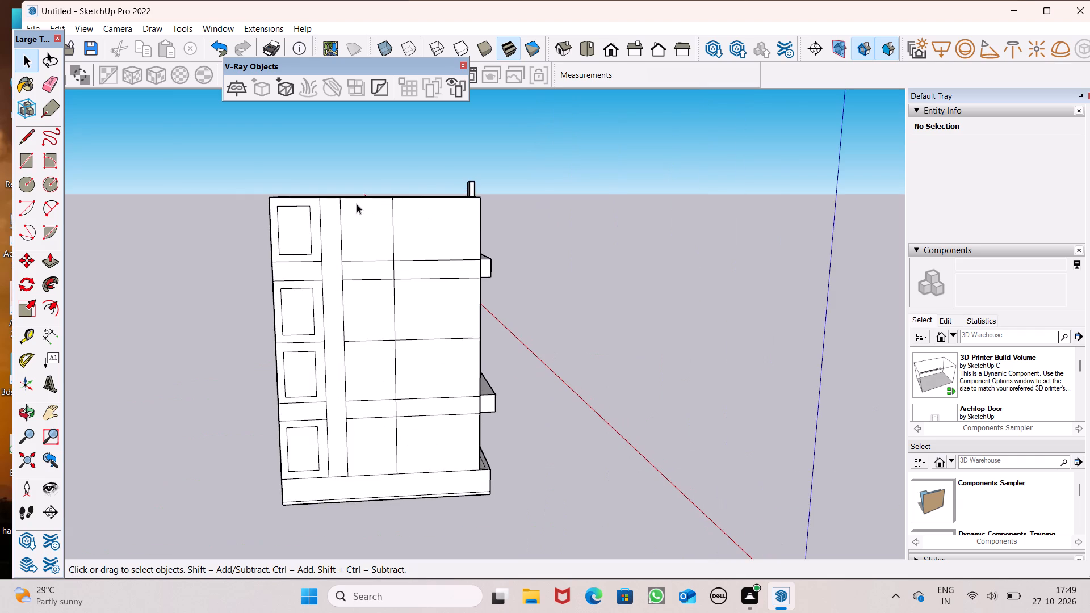
{"action": "left_click", "coordinate": [30, 154]}
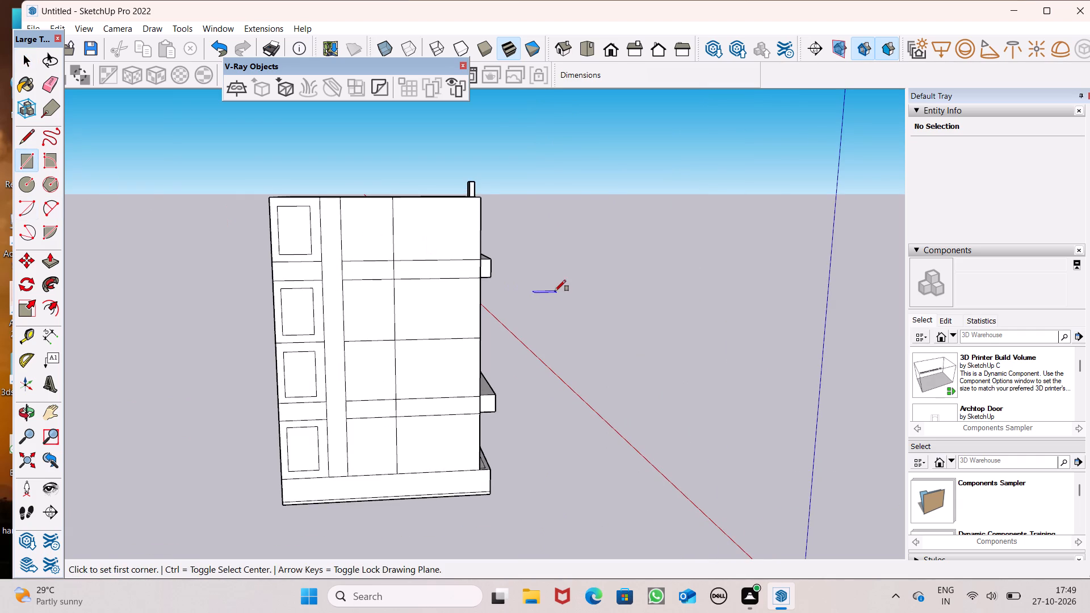
{"action": "scroll", "coordinate": [402, 271], "scroll_direction": "up", "scroll_amount": 3}
{"action": "scroll", "coordinate": [348, 170], "scroll_direction": "up", "scroll_amount": 6}
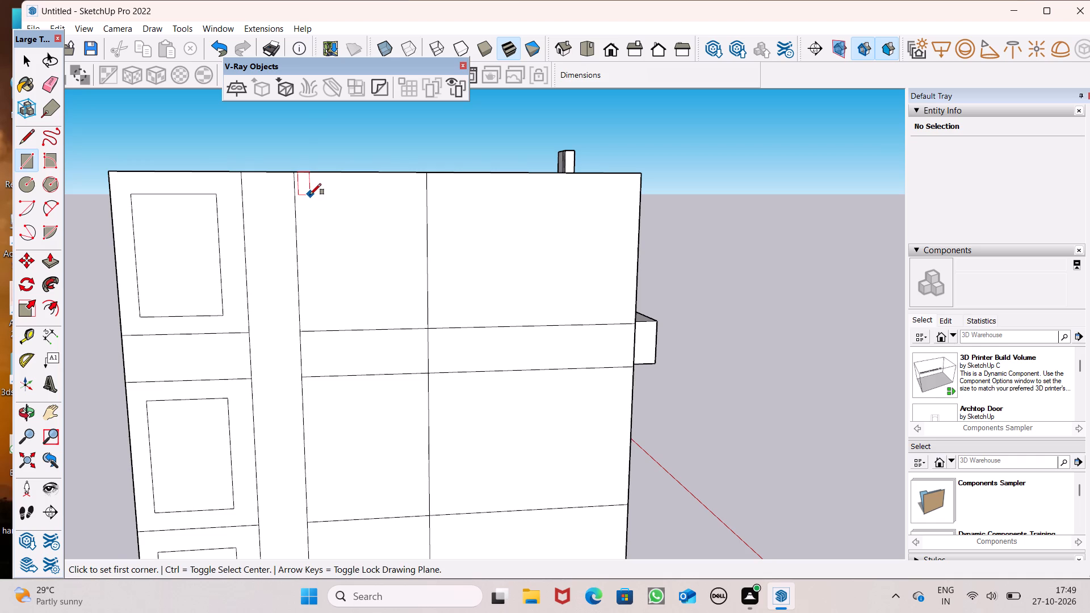
{"action": "left_click", "coordinate": [310, 195]}
{"action": "left_click", "coordinate": [414, 312]}
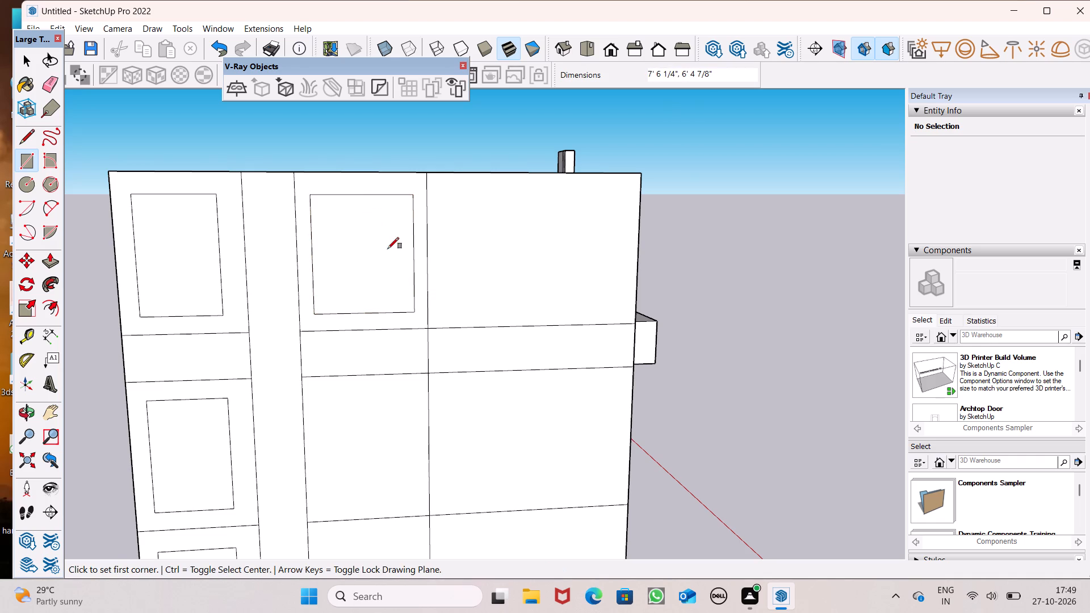
{"action": "key", "text": "space"}
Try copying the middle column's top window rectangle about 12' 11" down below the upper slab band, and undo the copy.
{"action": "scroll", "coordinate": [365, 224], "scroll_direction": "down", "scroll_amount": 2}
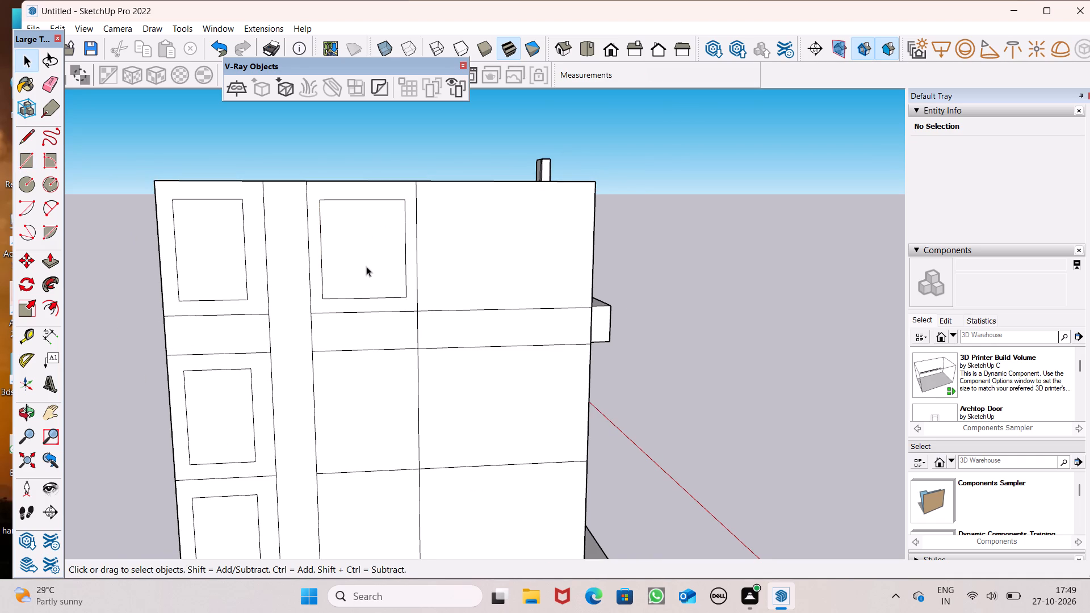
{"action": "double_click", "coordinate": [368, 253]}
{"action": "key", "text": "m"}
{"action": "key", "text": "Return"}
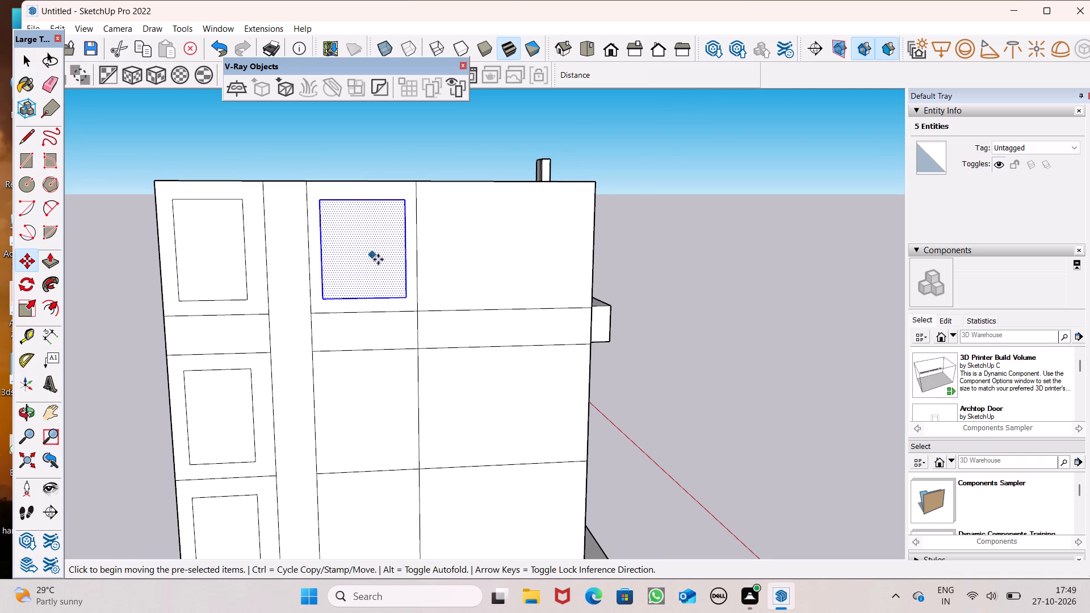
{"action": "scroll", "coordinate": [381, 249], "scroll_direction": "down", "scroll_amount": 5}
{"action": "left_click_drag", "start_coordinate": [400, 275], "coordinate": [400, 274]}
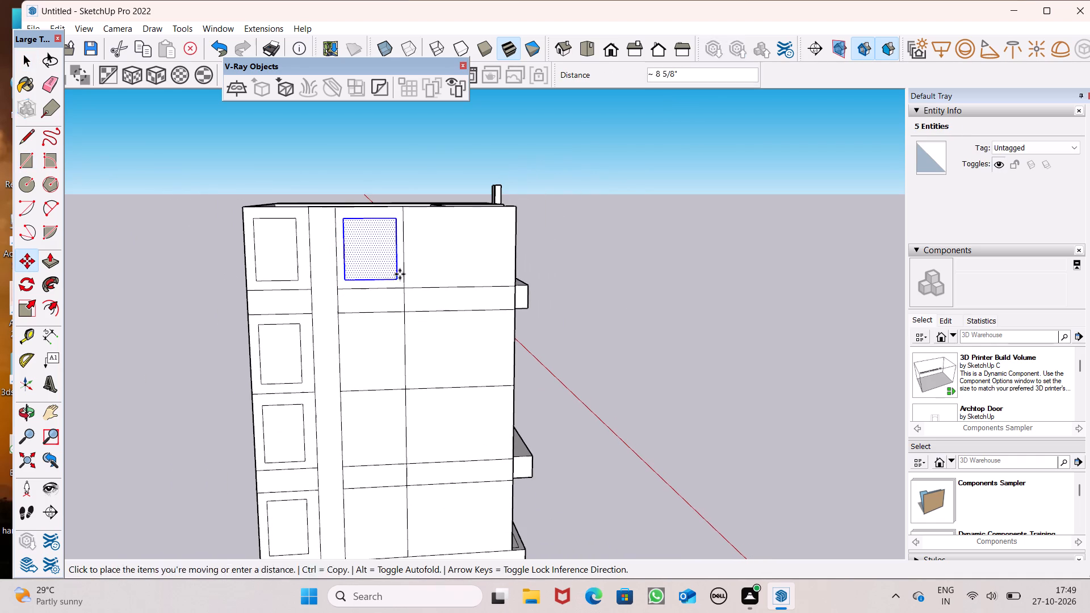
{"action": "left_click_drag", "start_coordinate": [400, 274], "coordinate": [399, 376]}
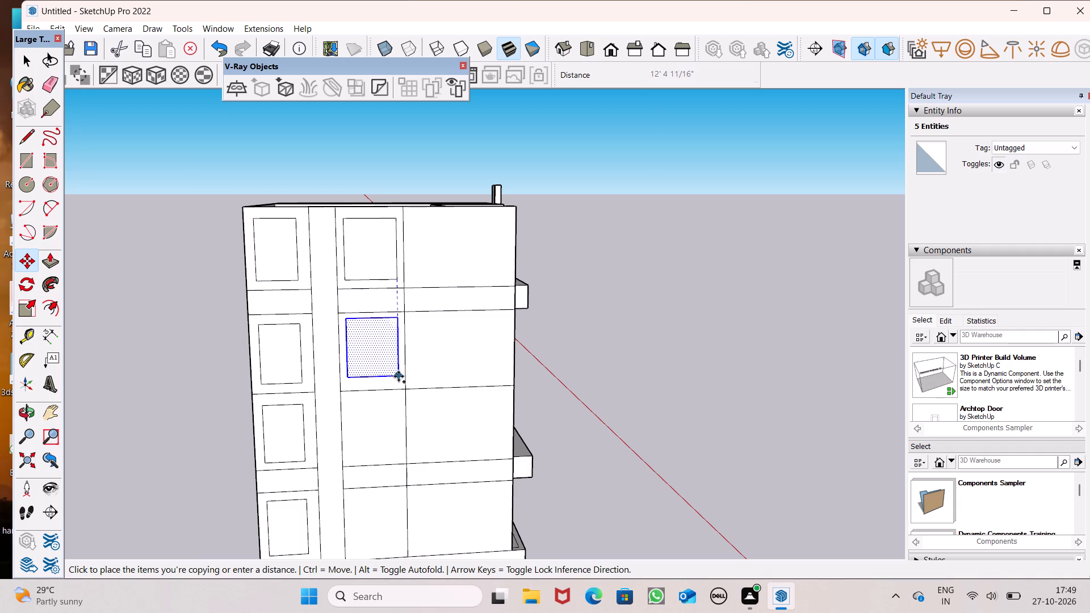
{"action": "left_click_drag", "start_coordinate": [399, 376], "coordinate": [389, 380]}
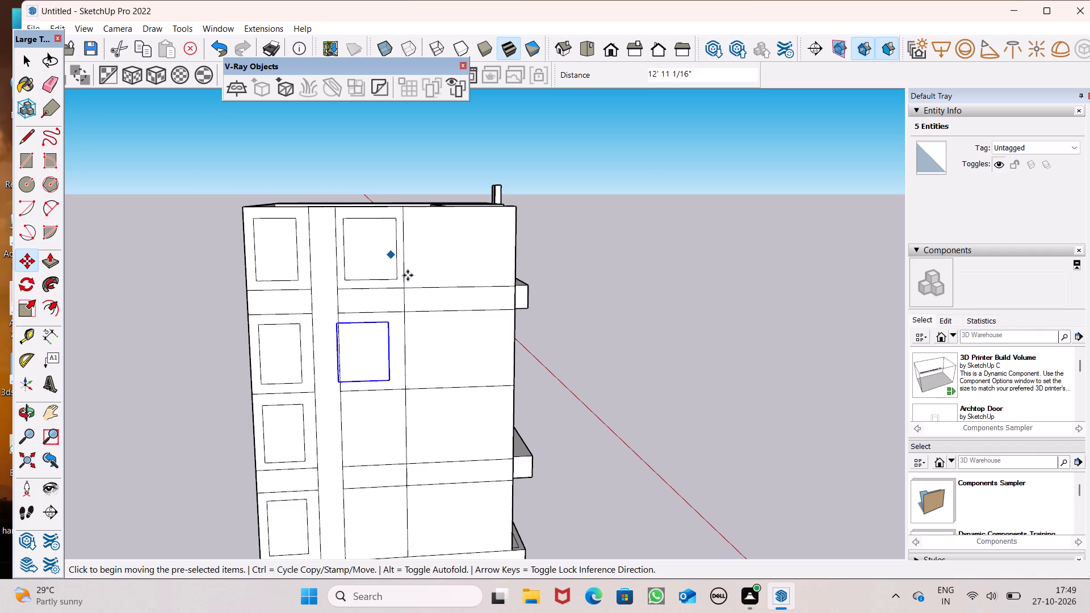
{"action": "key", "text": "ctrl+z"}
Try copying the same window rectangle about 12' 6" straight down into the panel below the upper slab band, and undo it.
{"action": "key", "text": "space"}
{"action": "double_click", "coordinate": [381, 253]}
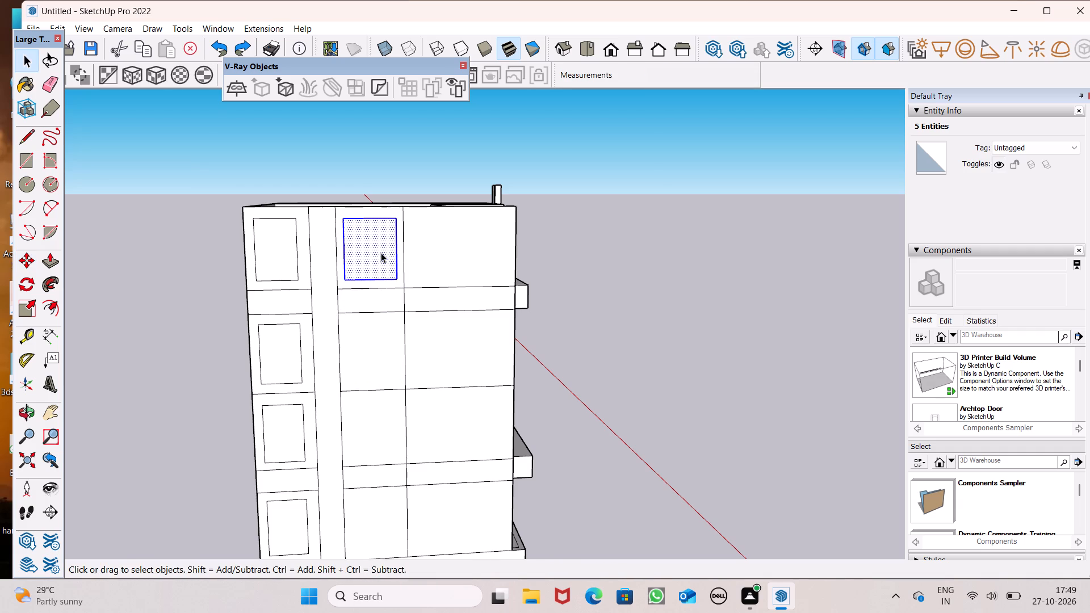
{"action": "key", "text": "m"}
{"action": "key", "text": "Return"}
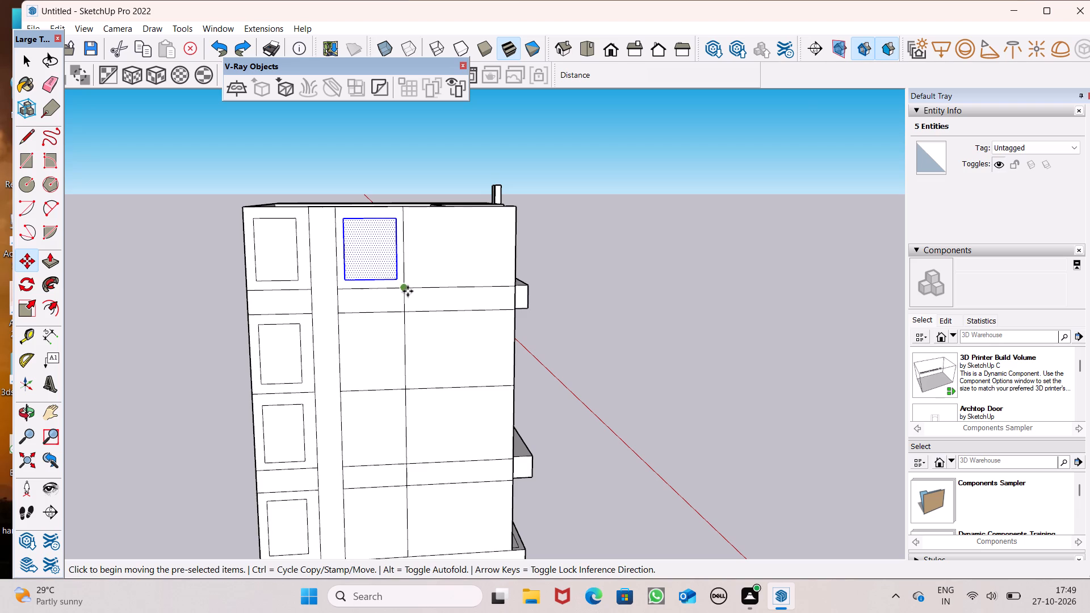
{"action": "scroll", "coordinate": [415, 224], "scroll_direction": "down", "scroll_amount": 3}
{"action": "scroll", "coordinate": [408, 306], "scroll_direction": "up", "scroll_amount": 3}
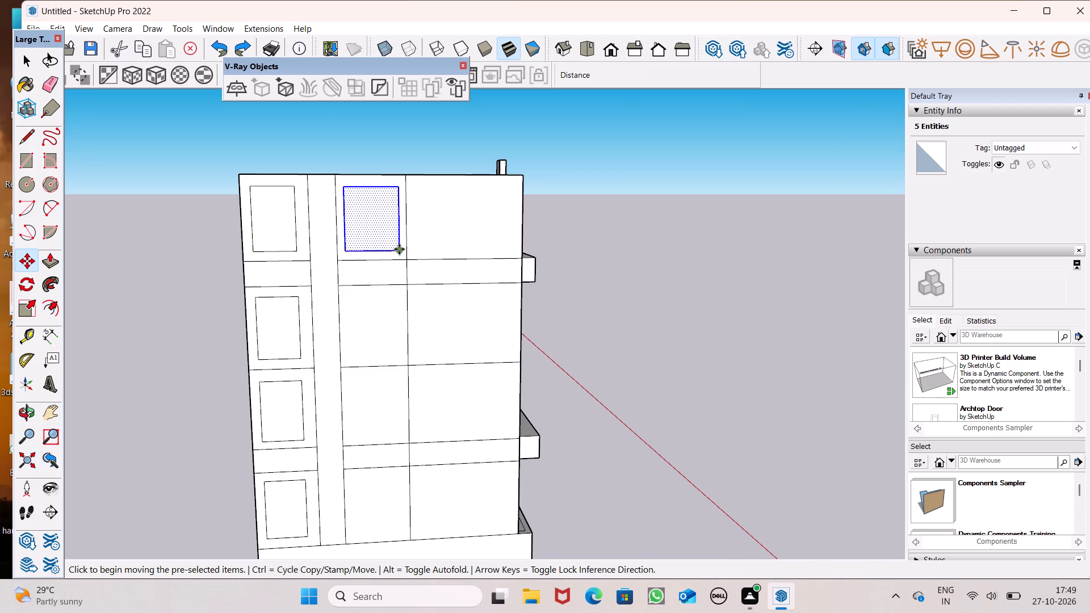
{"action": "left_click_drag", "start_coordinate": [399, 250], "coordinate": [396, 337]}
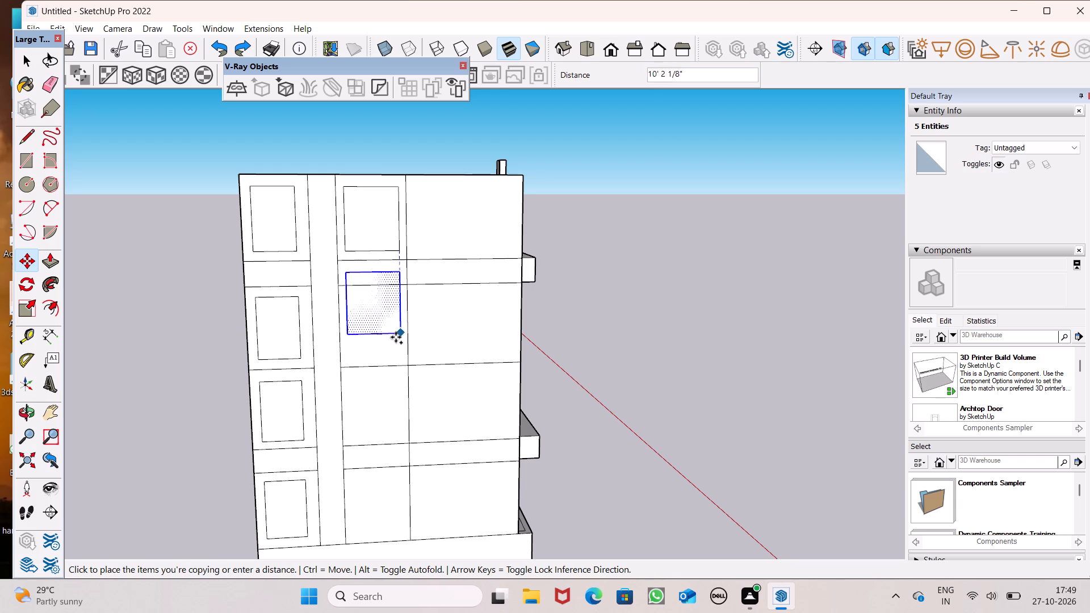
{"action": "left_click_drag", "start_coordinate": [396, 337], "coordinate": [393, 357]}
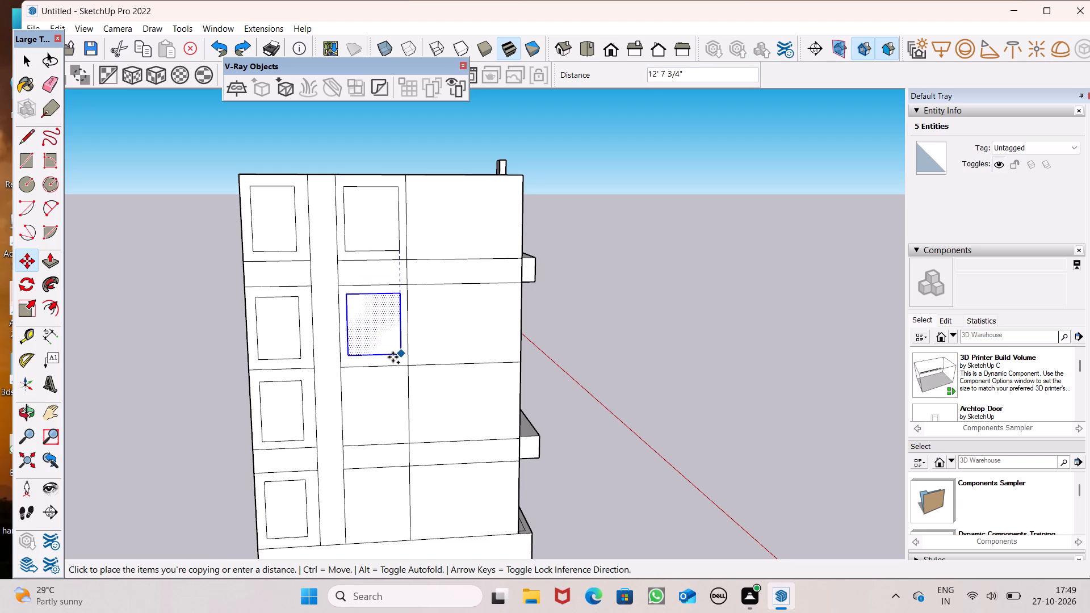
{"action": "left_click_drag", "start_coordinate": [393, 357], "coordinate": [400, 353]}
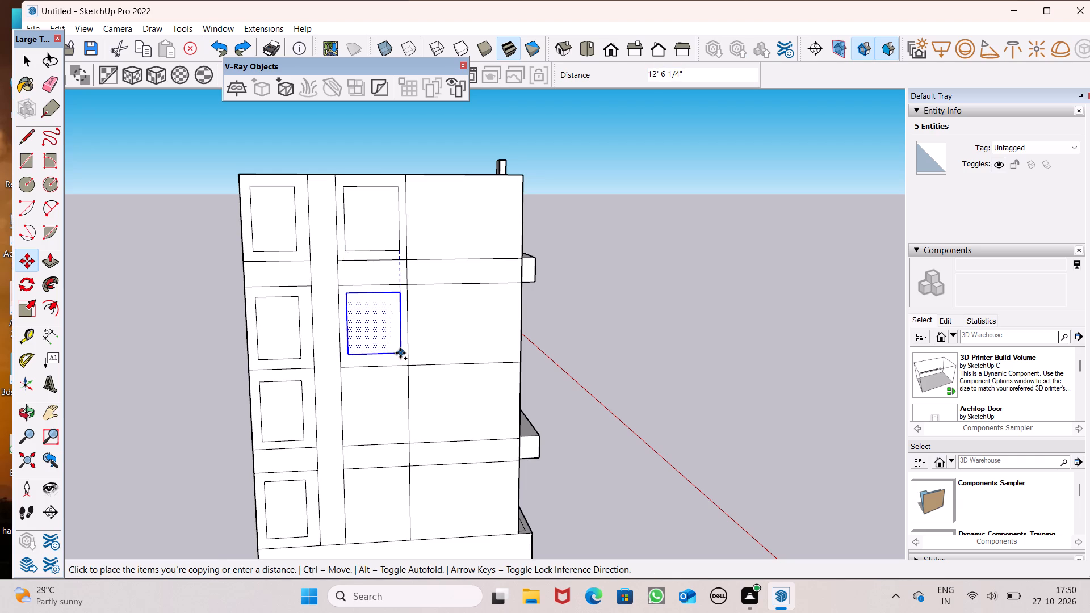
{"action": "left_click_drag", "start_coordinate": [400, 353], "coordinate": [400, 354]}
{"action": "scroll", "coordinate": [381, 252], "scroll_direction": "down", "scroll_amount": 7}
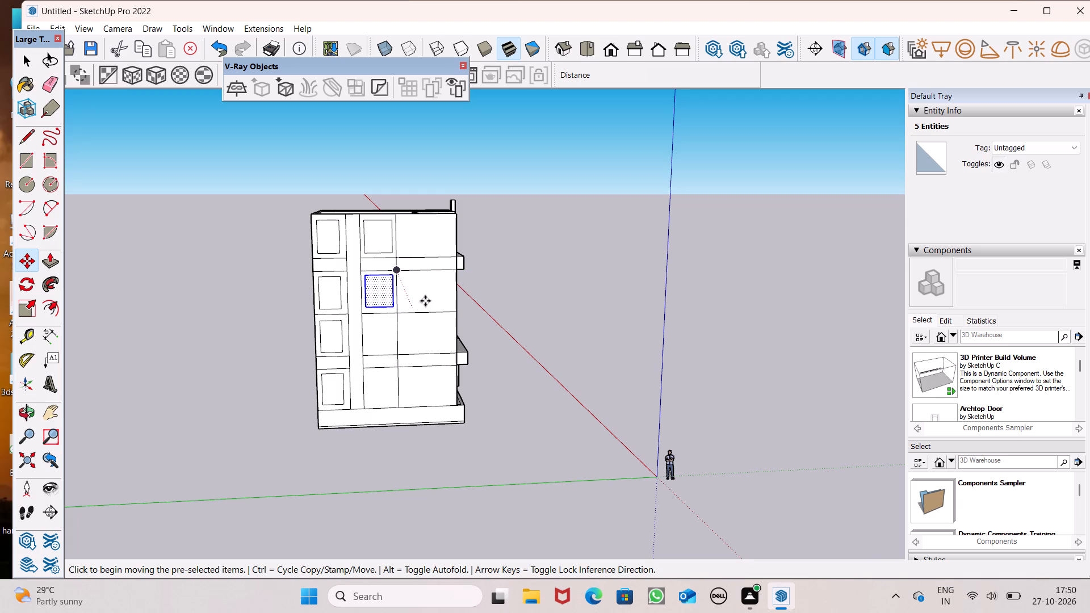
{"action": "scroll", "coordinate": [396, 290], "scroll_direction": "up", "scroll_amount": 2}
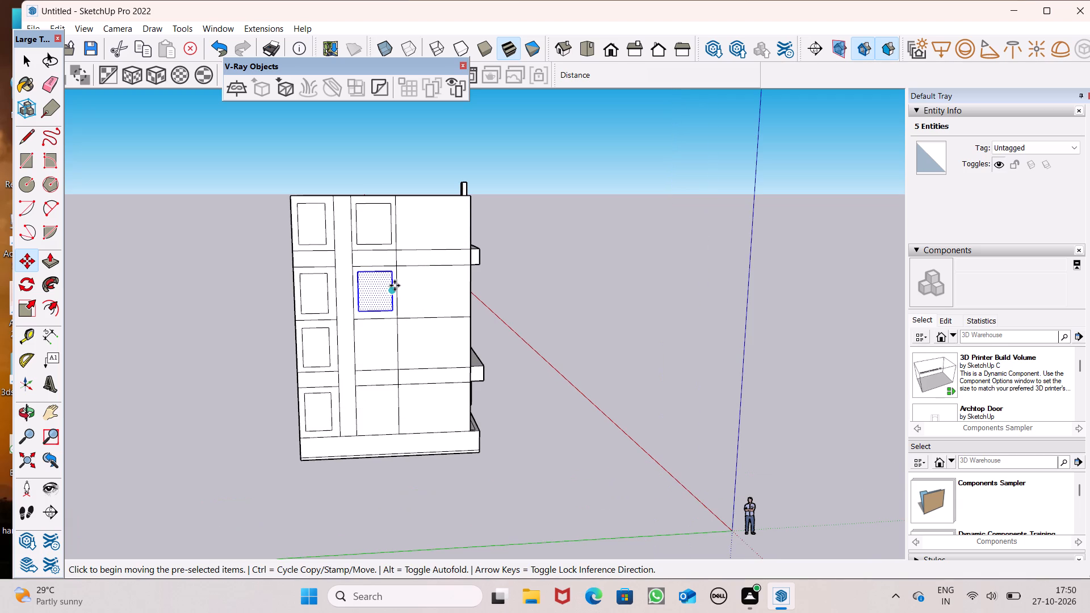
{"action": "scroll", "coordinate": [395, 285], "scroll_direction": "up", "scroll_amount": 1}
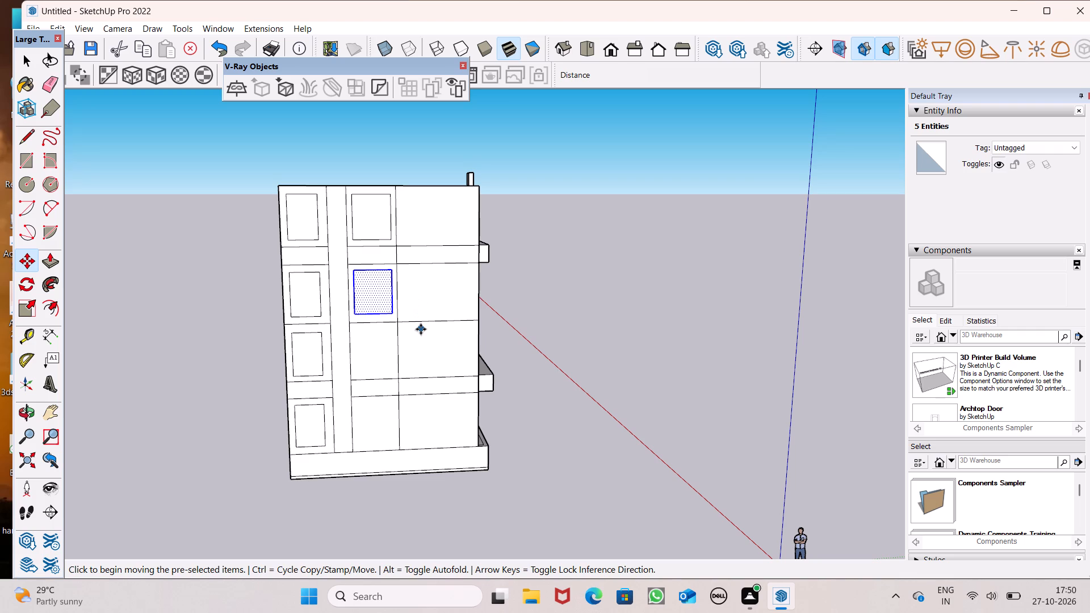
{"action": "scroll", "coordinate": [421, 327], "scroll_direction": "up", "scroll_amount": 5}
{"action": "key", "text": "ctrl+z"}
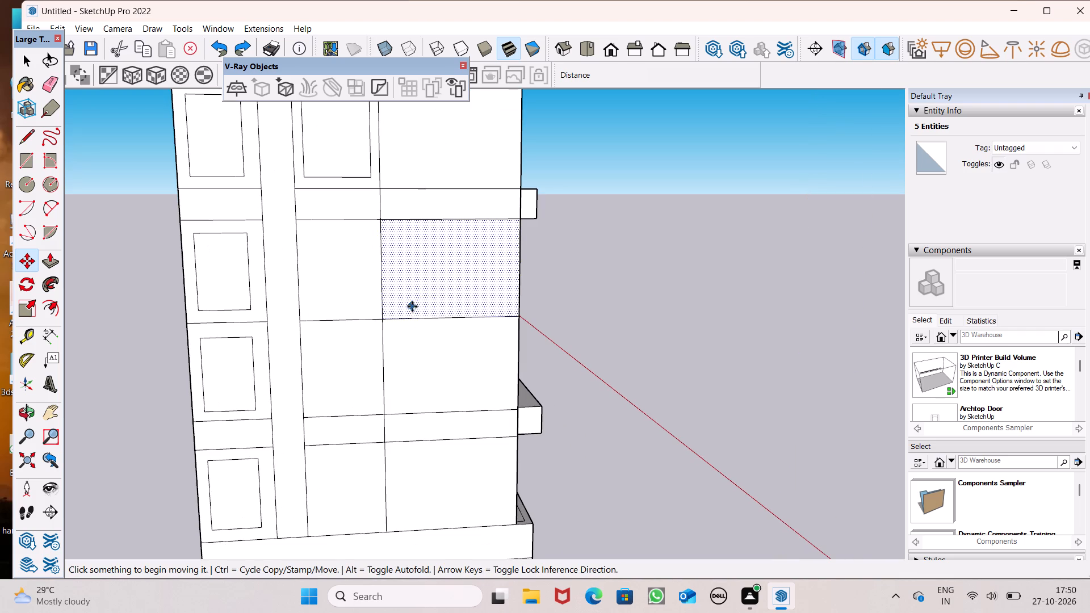
Copy the middle column's top window rectangle straight down into the panel just above the lower slab band.
{"action": "scroll", "coordinate": [466, 313], "scroll_direction": "down", "scroll_amount": 4}
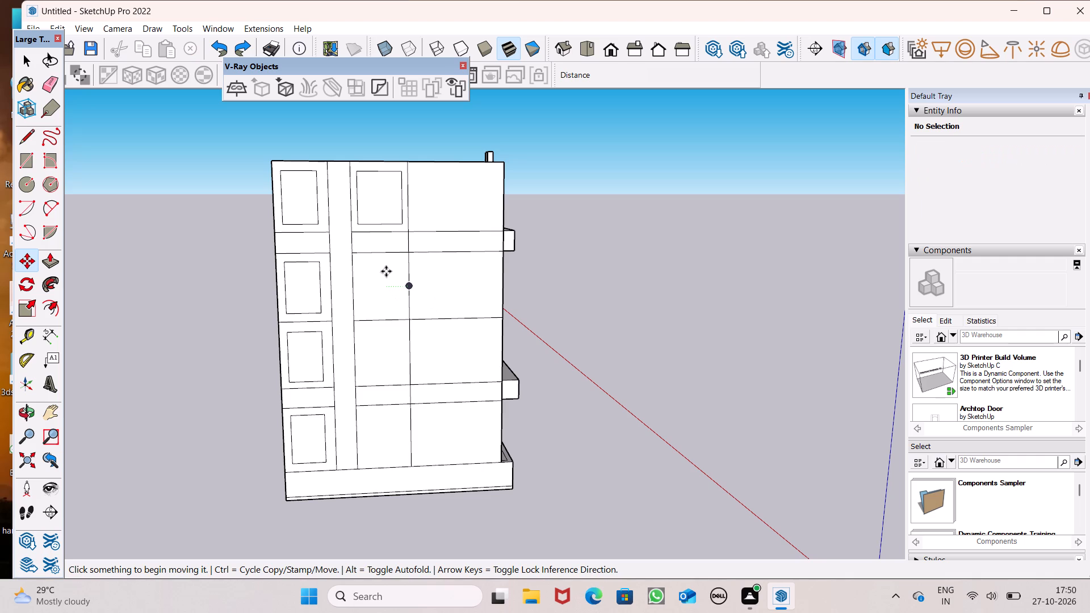
{"action": "key", "text": "space"}
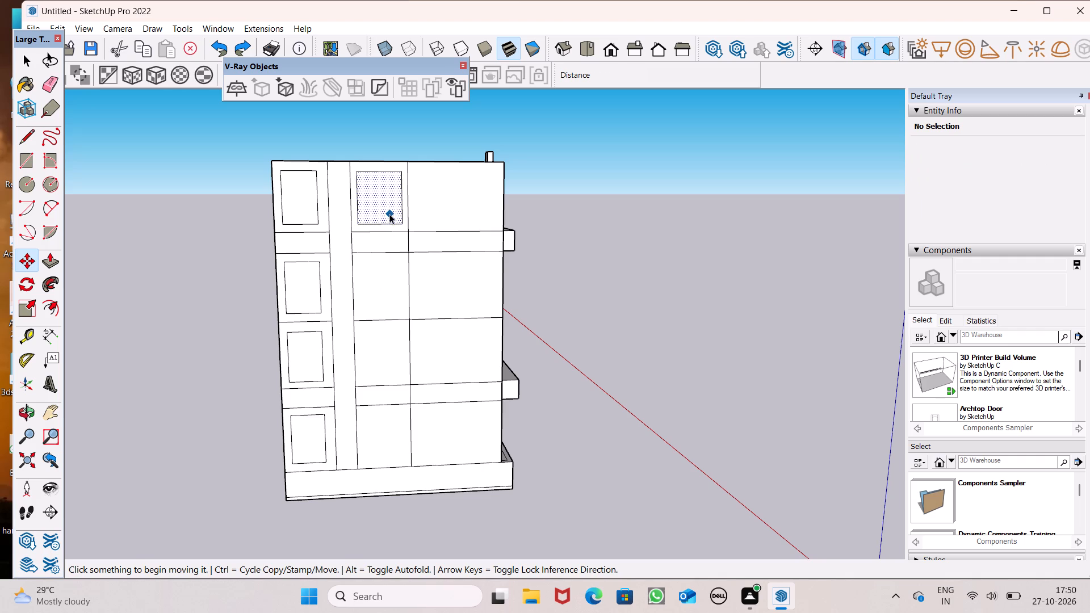
{"action": "double_click", "coordinate": [388, 213]}
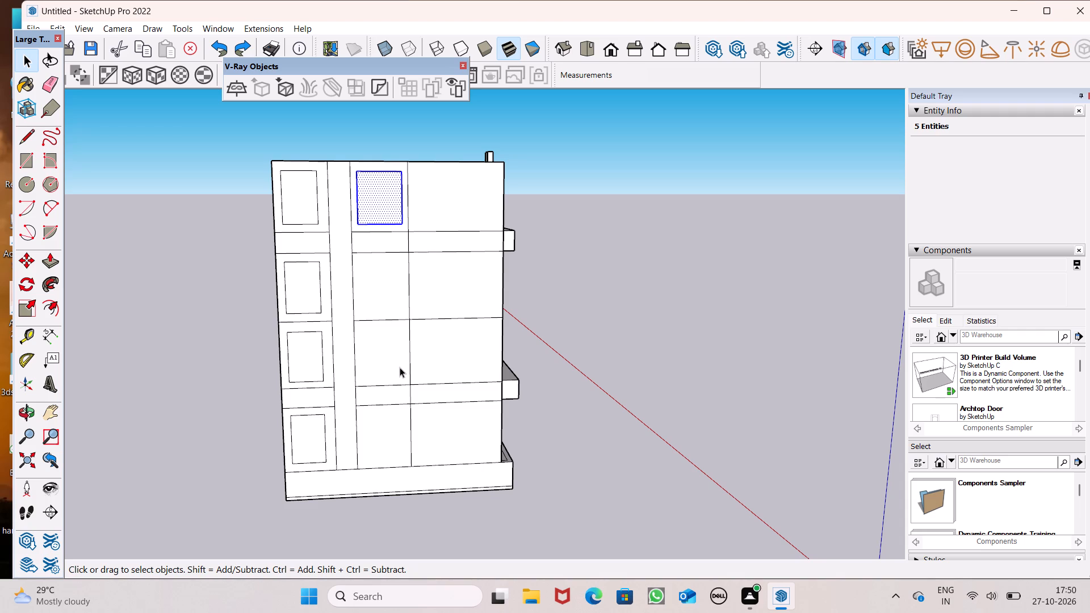
{"action": "key", "text": "m"}
{"action": "key", "text": "Return"}
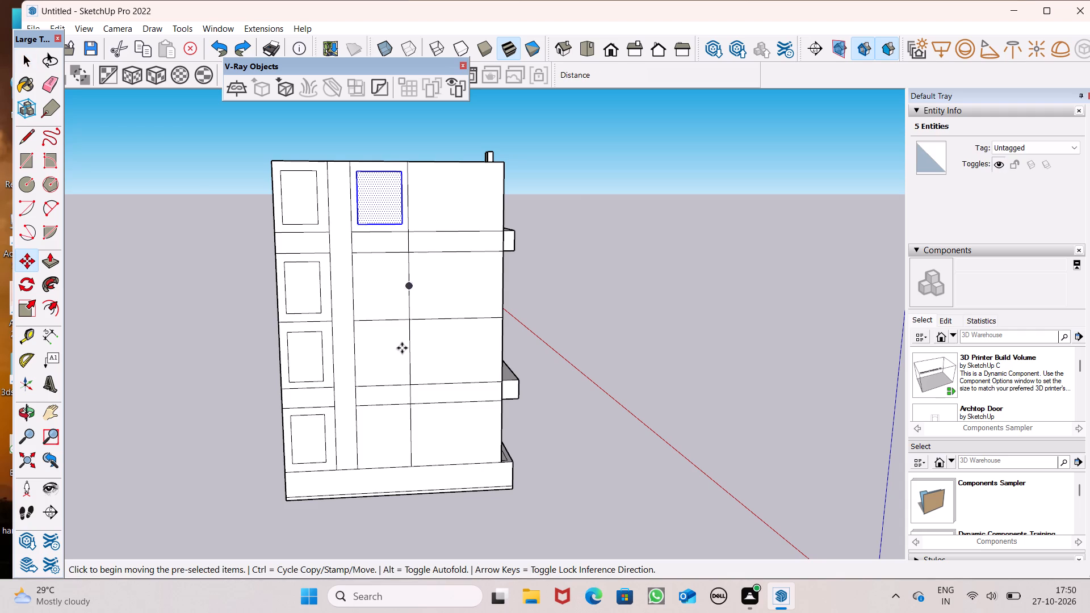
{"action": "left_click_drag", "start_coordinate": [400, 224], "coordinate": [399, 378]}
Copy that new window rectangle straight down into the middle column's bottom panel, below the lower slab band.
{"action": "left_click_drag", "start_coordinate": [405, 377], "coordinate": [409, 442]}
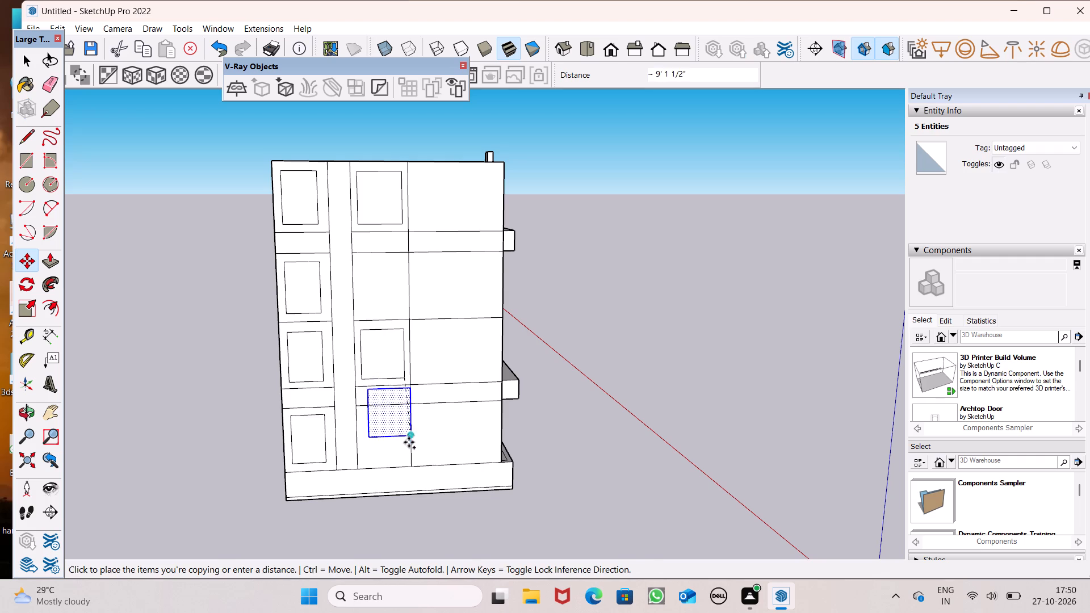
{"action": "left_click_drag", "start_coordinate": [409, 442], "coordinate": [403, 459]}
{"action": "key", "text": "space"}
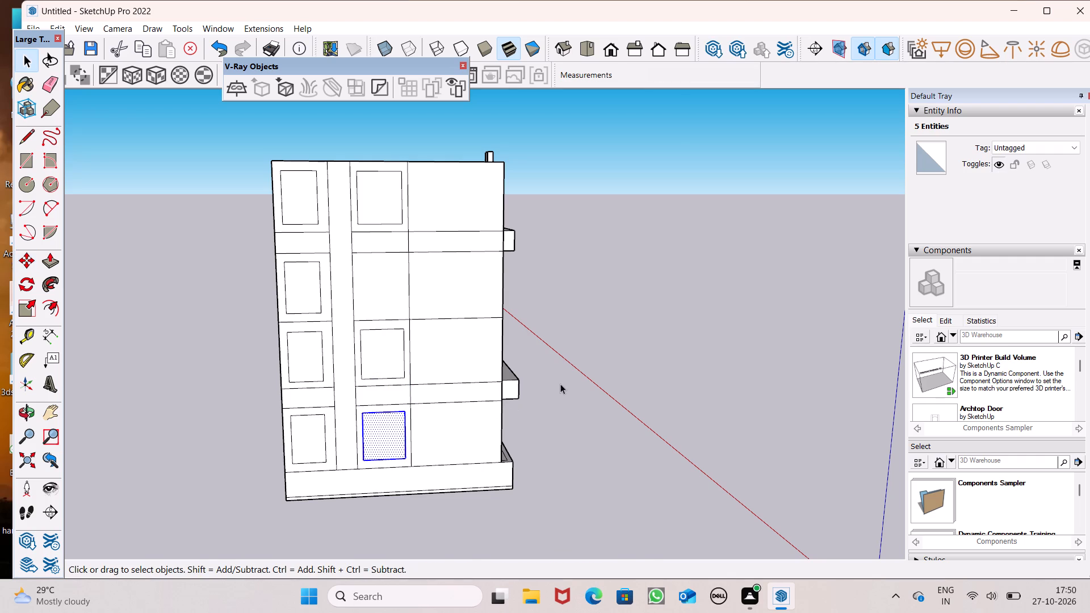
{"action": "left_click", "coordinate": [561, 383]}
Draw a square window about 5' 6" by 5' 6" in the middle column's empty panel below the upper slab band.
{"action": "scroll", "coordinate": [431, 265], "scroll_direction": "up", "scroll_amount": 3}
{"action": "left_click", "coordinate": [21, 163]}
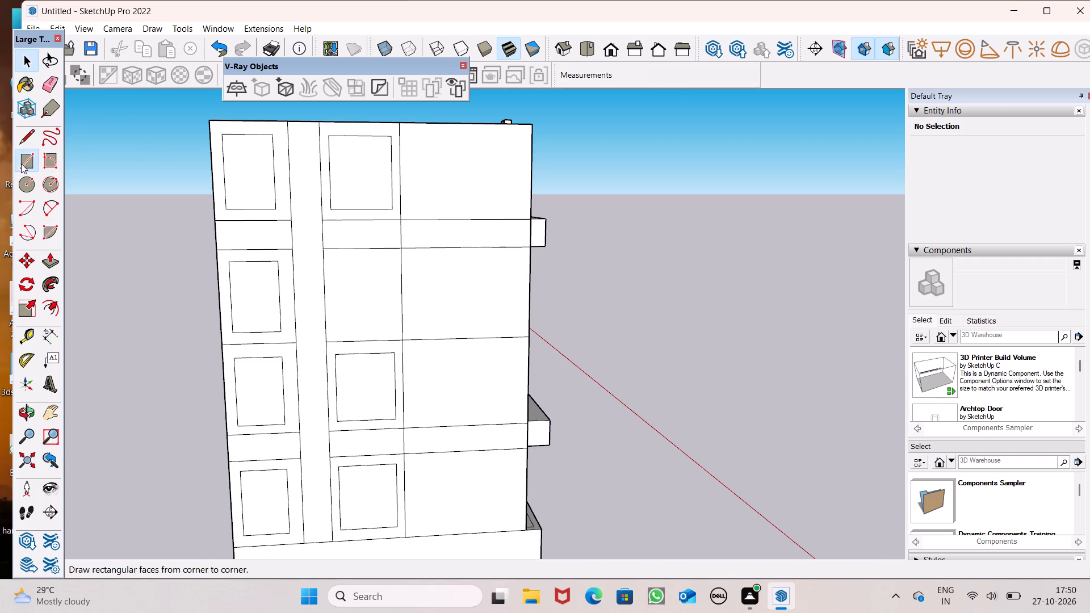
{"action": "scroll", "coordinate": [308, 224], "scroll_direction": "up", "scroll_amount": 1}
{"action": "scroll", "coordinate": [354, 245], "scroll_direction": "up", "scroll_amount": 2}
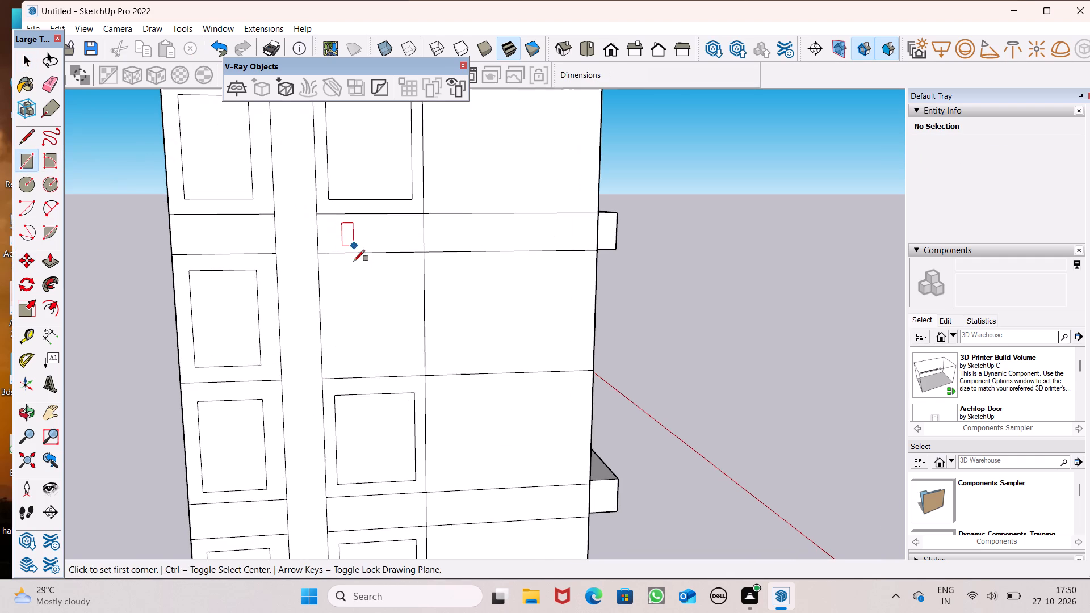
{"action": "left_click", "coordinate": [336, 267]}
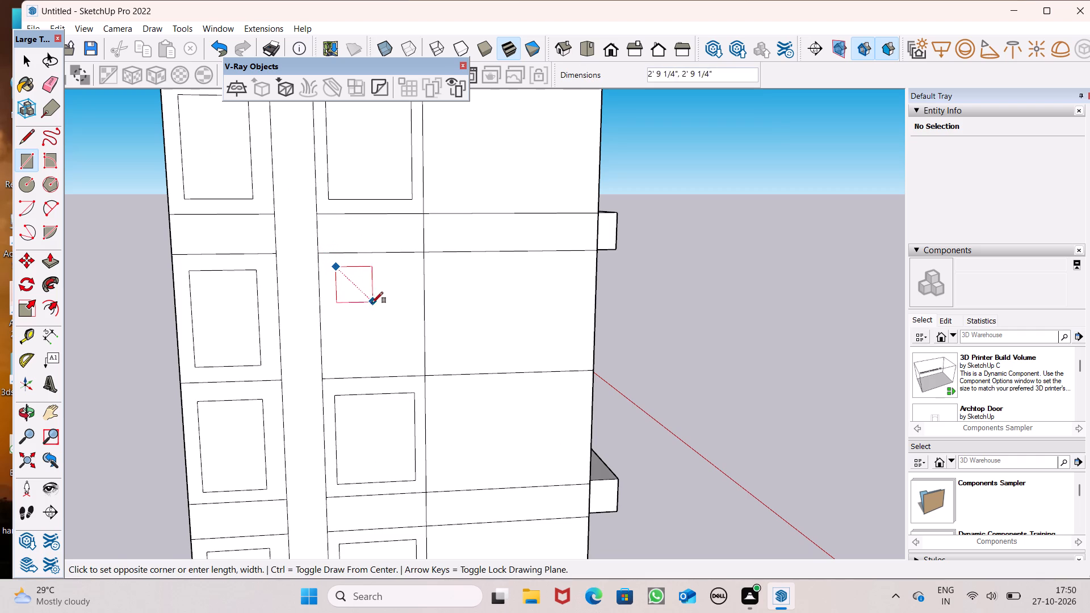
{"action": "left_click", "coordinate": [406, 334]}
{"action": "key", "text": "space"}
Pull the left column's upper slab band outward about 1' 11", and push its face back about 2".
{"action": "scroll", "coordinate": [304, 171], "scroll_direction": "down", "scroll_amount": 8}
{"action": "scroll", "coordinate": [346, 214], "scroll_direction": "down", "scroll_amount": 2}
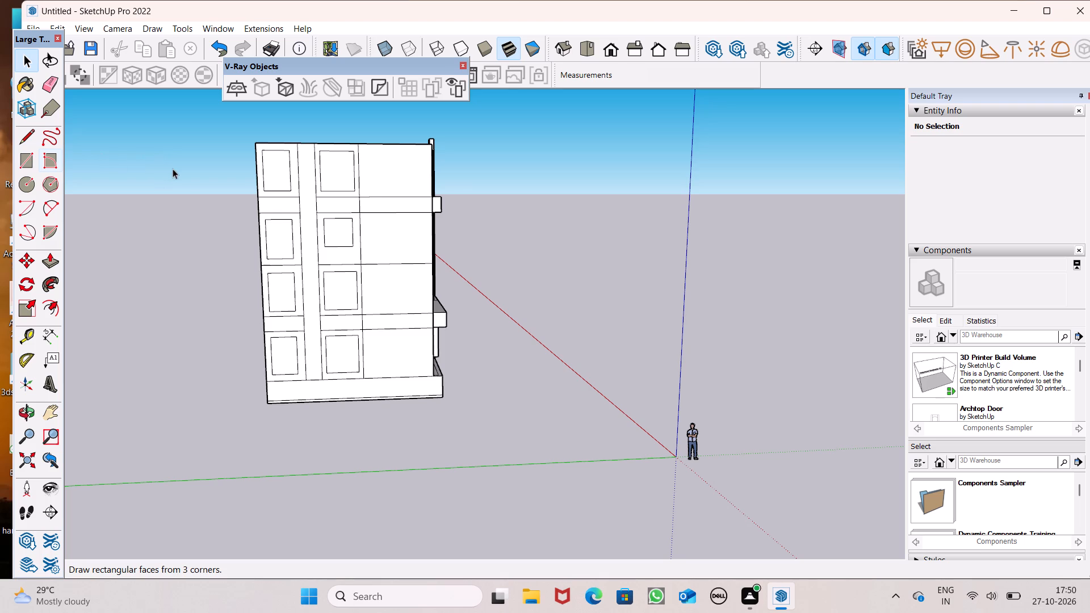
{"action": "scroll", "coordinate": [191, 173], "scroll_direction": "up", "scroll_amount": 2}
{"action": "middle_click_drag", "start_coordinate": [359, 193], "coordinate": [330, 266]}
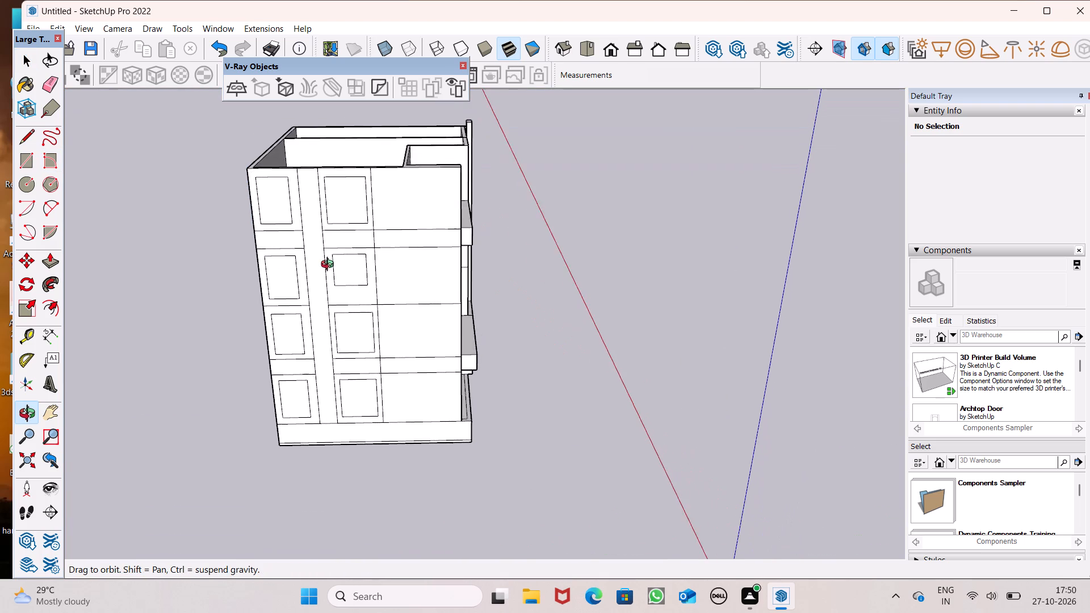
{"action": "middle_click_drag", "start_coordinate": [330, 266], "coordinate": [236, 292]}
{"action": "scroll", "coordinate": [236, 289], "scroll_direction": "up", "scroll_amount": 3}
{"action": "scroll", "coordinate": [247, 241], "scroll_direction": "down", "scroll_amount": 3}
{"action": "middle_click_drag", "start_coordinate": [281, 281], "coordinate": [282, 328]}
{"action": "scroll", "coordinate": [244, 284], "scroll_direction": "up", "scroll_amount": 1}
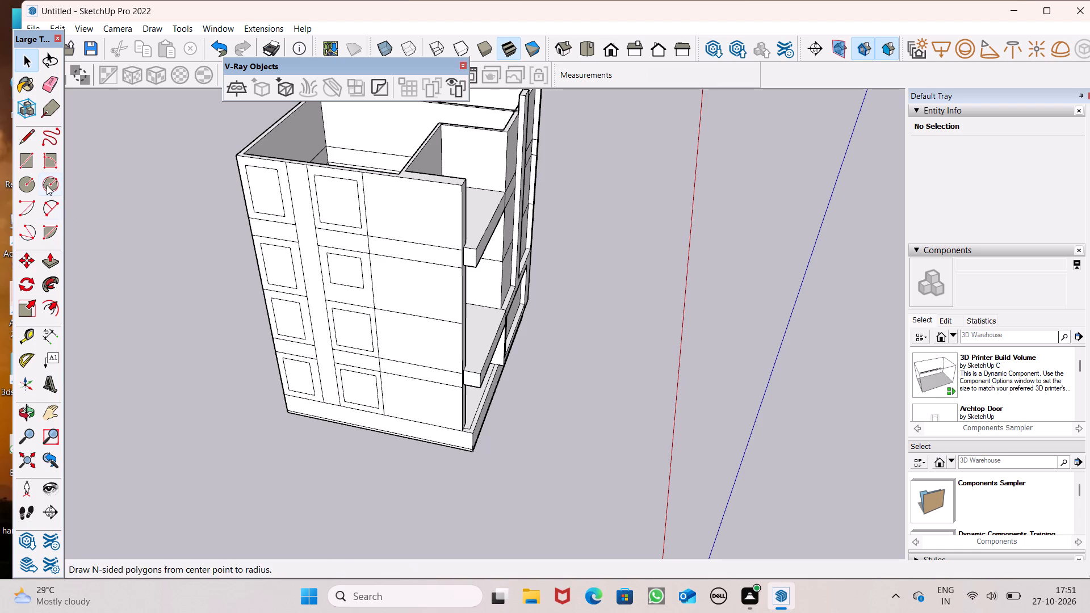
{"action": "left_click", "coordinate": [46, 262]}
{"action": "middle_click_drag", "start_coordinate": [232, 267], "coordinate": [227, 281]}
{"action": "scroll", "coordinate": [262, 258], "scroll_direction": "up", "scroll_amount": 3}
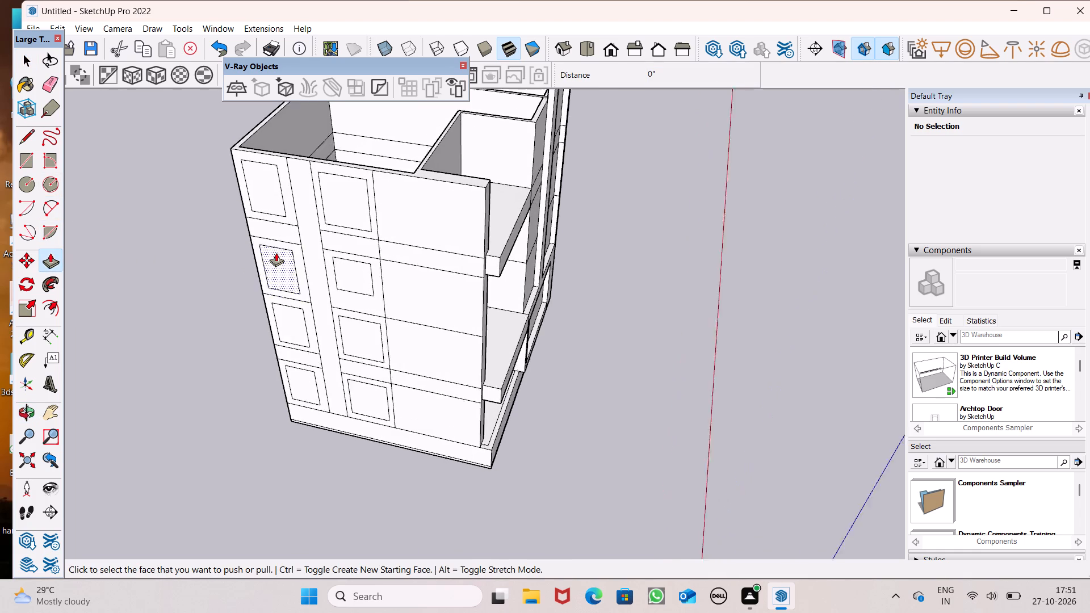
{"action": "scroll", "coordinate": [276, 253], "scroll_direction": "up", "scroll_amount": 4}
{"action": "left_click_drag", "start_coordinate": [296, 222], "coordinate": [295, 235]}
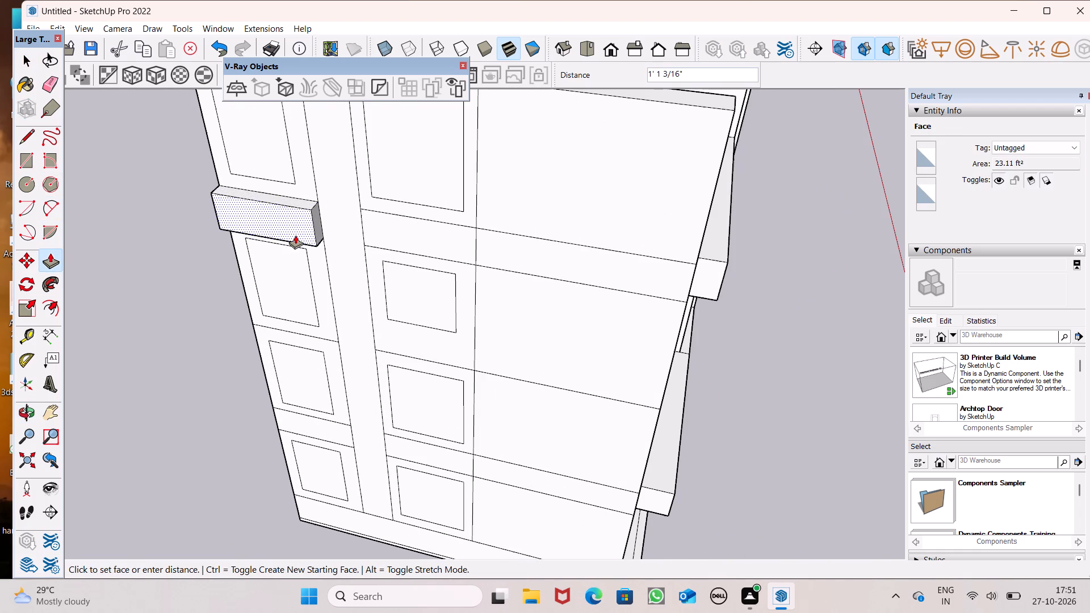
{"action": "left_click_drag", "start_coordinate": [295, 235], "coordinate": [293, 244]}
{"action": "scroll", "coordinate": [290, 243], "scroll_direction": "down", "scroll_amount": 2}
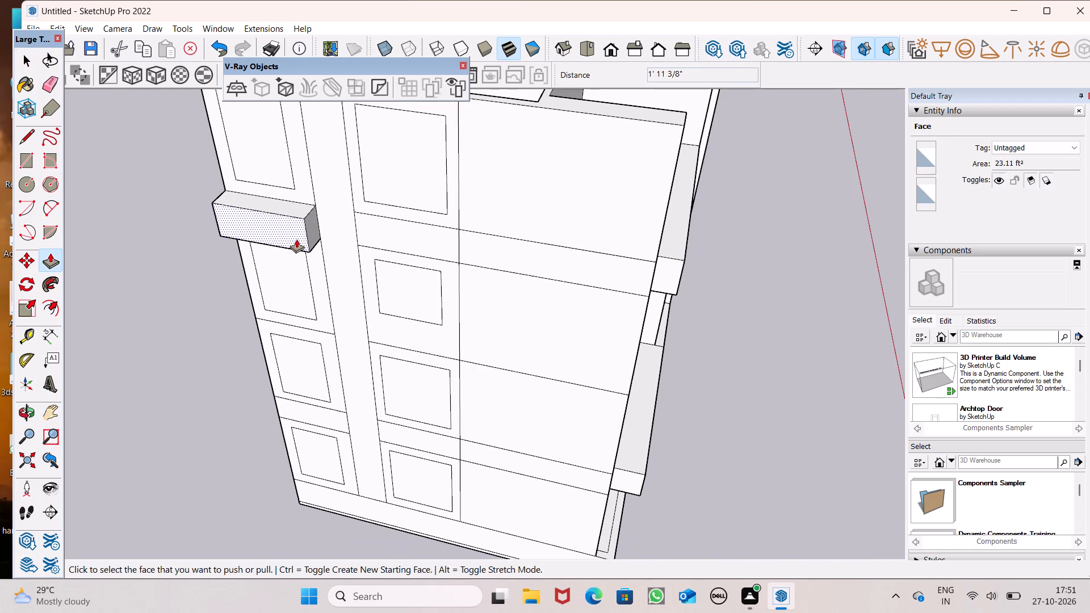
{"action": "middle_click_drag", "start_coordinate": [308, 259], "coordinate": [310, 289]}
{"action": "left_click", "coordinate": [290, 255]}
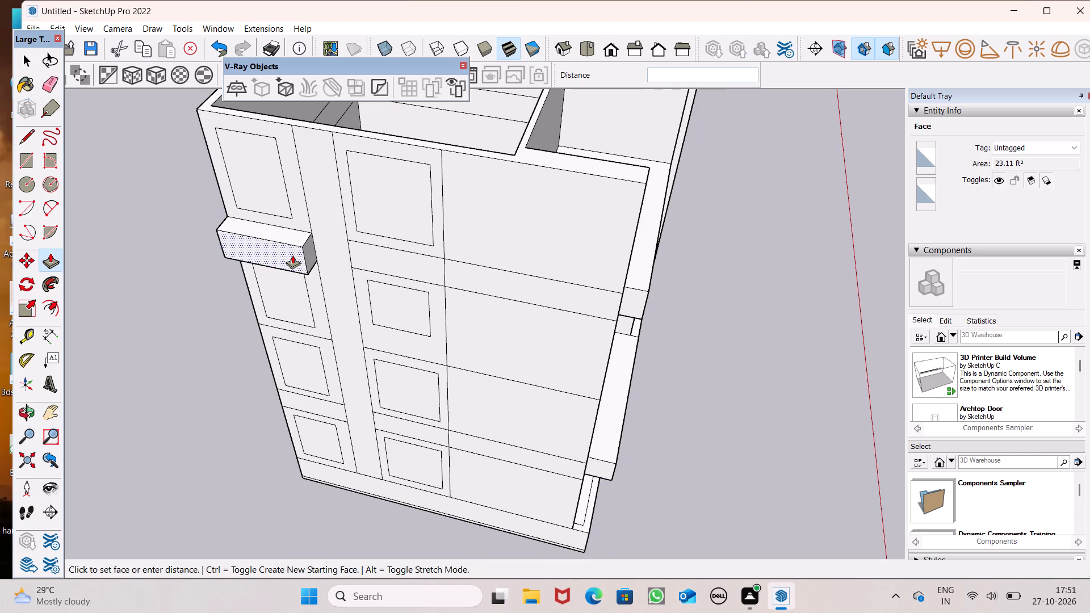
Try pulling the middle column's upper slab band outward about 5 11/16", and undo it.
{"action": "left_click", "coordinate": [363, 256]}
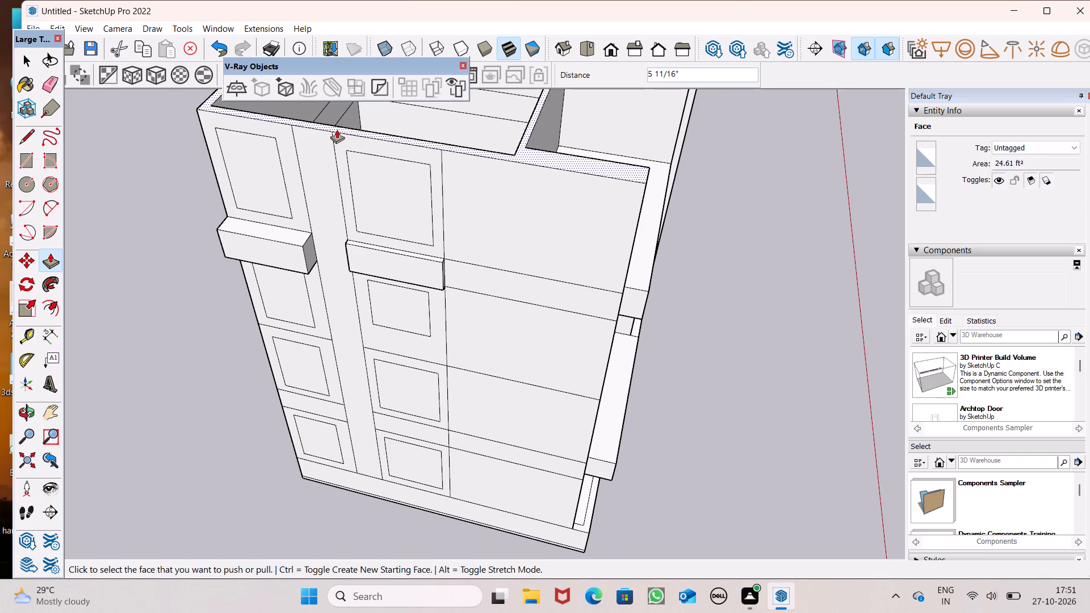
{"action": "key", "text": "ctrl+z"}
Push the left column's projecting upper slab band back in by about 1' 3/8".
{"action": "scroll", "coordinate": [288, 235], "scroll_direction": "up", "scroll_amount": 5}
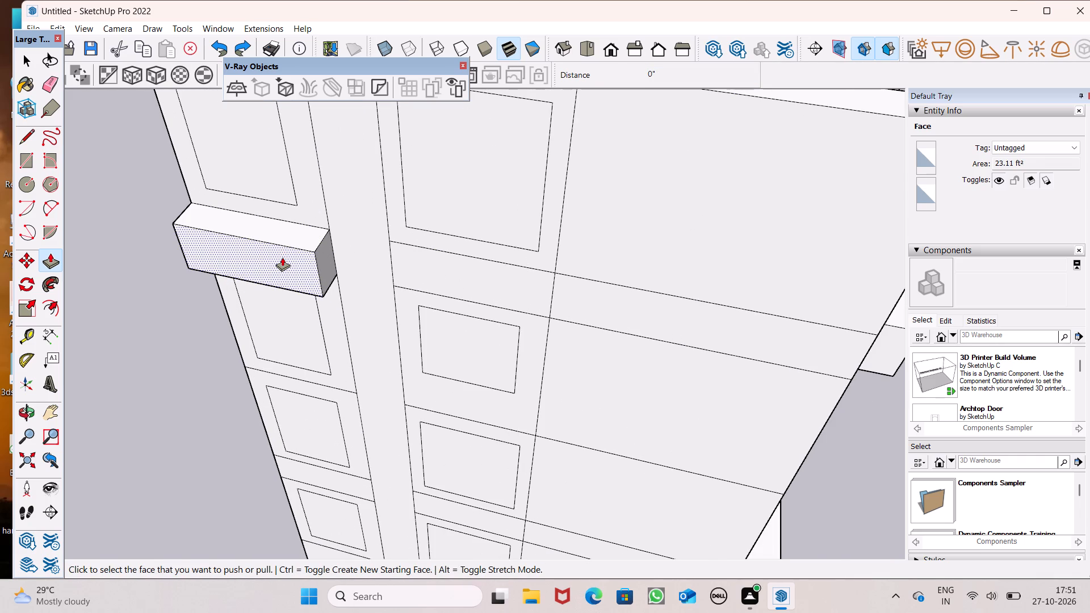
{"action": "left_click_drag", "start_coordinate": [282, 257], "coordinate": [296, 247]}
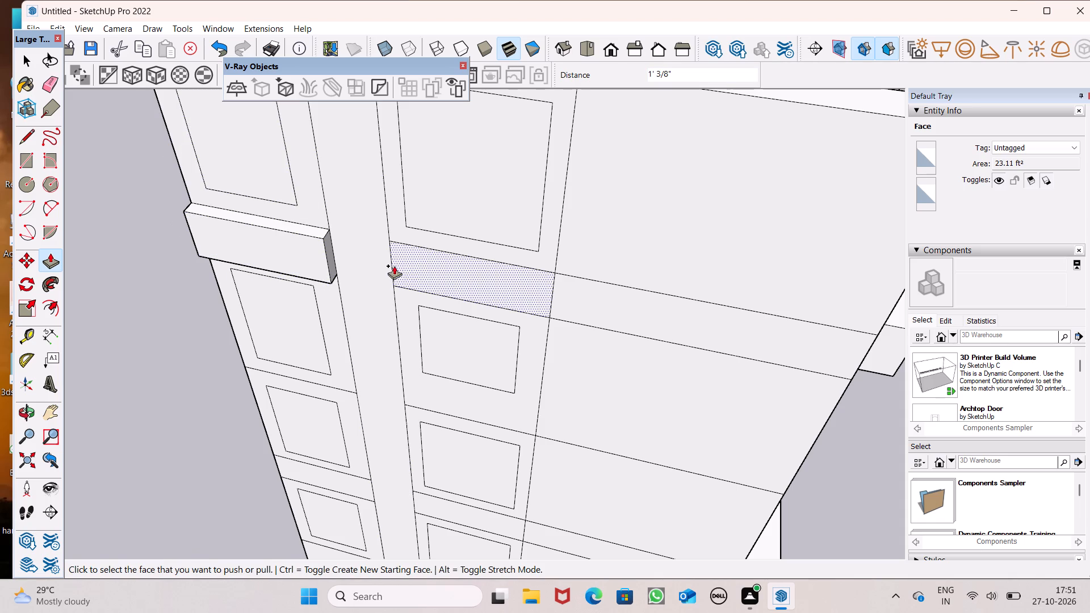
Pull the middle column's upper slab band outward 9", flush with the left column's projecting band.
{"action": "left_click_drag", "start_coordinate": [413, 266], "coordinate": [315, 245]}
{"action": "scroll", "coordinate": [424, 188], "scroll_direction": "down", "scroll_amount": 3}
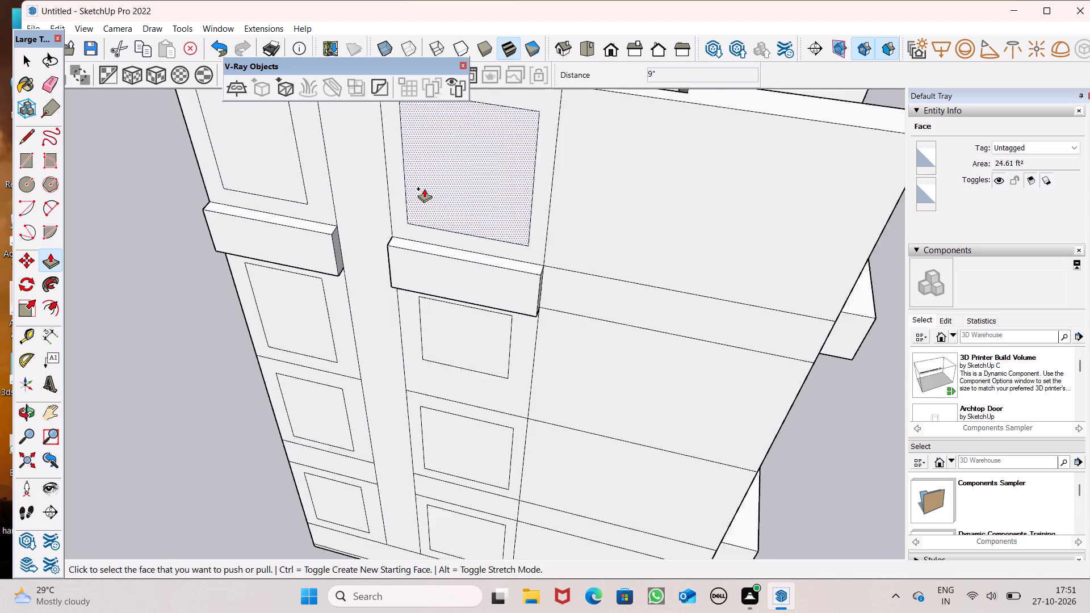
Delete the left column's window rectangle in the panel just below the upper slab band.
{"action": "scroll", "coordinate": [424, 188], "scroll_direction": "down", "scroll_amount": 2}
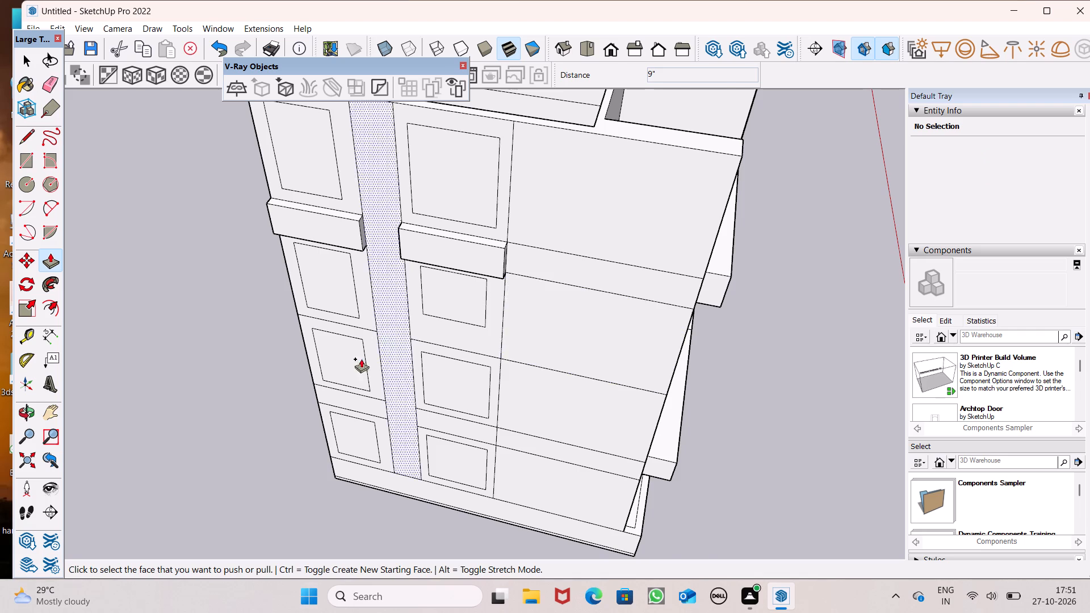
{"action": "scroll", "coordinate": [356, 380], "scroll_direction": "down", "scroll_amount": 1}
{"action": "scroll", "coordinate": [359, 398], "scroll_direction": "up", "scroll_amount": 3}
{"action": "scroll", "coordinate": [376, 369], "scroll_direction": "down", "scroll_amount": 2}
{"action": "middle_click_drag", "start_coordinate": [380, 416], "coordinate": [413, 292]}
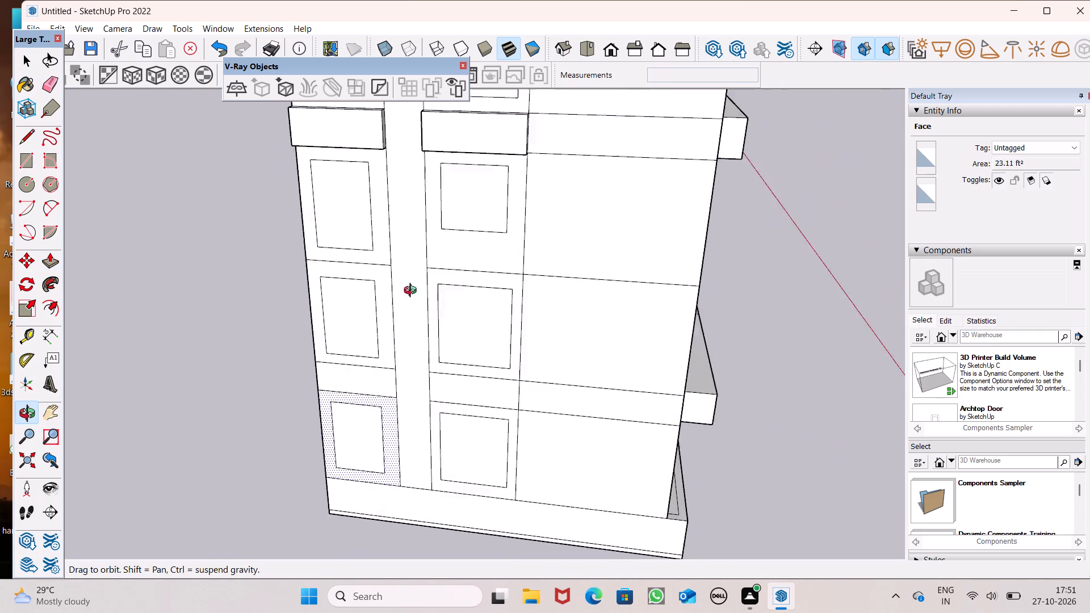
{"action": "middle_click_drag", "start_coordinate": [413, 292], "coordinate": [439, 230]}
{"action": "scroll", "coordinate": [445, 308], "scroll_direction": "down", "scroll_amount": 4}
{"action": "middle_click_drag", "start_coordinate": [456, 330], "coordinate": [445, 335]}
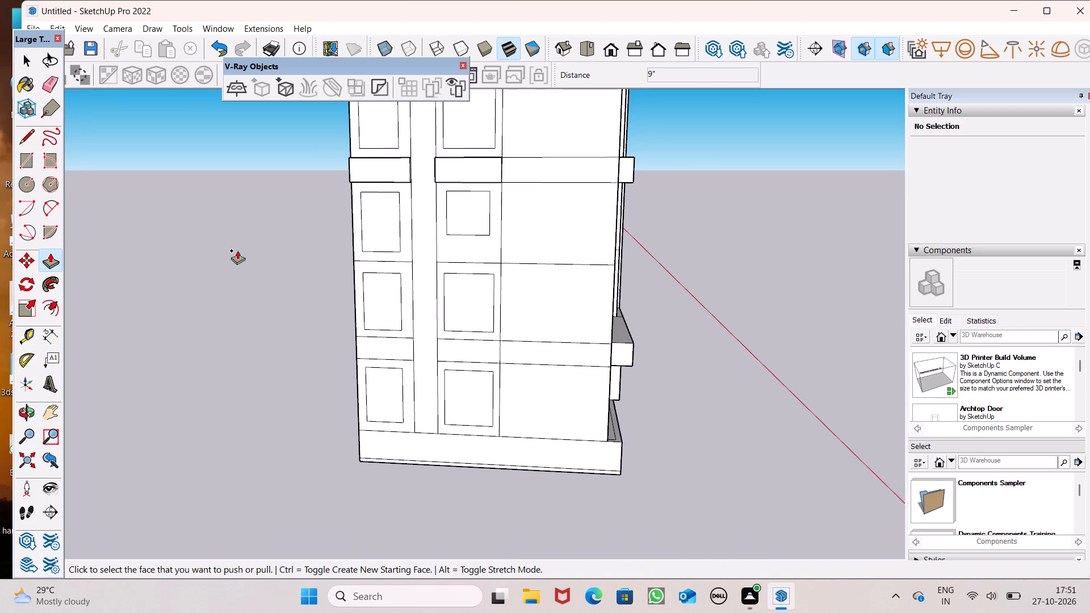
{"action": "scroll", "coordinate": [224, 267], "scroll_direction": "down", "scroll_amount": 1}
{"action": "scroll", "coordinate": [254, 205], "scroll_direction": "up", "scroll_amount": 3}
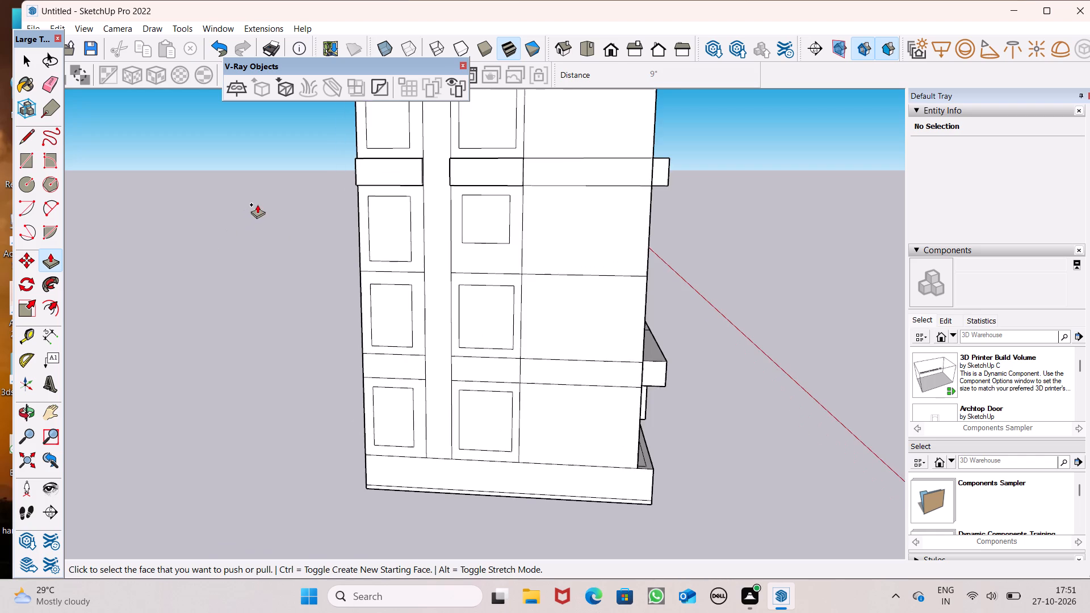
{"action": "key", "text": "space"}
{"action": "double_click", "coordinate": [398, 253]}
{"action": "key", "text": "Delete"}
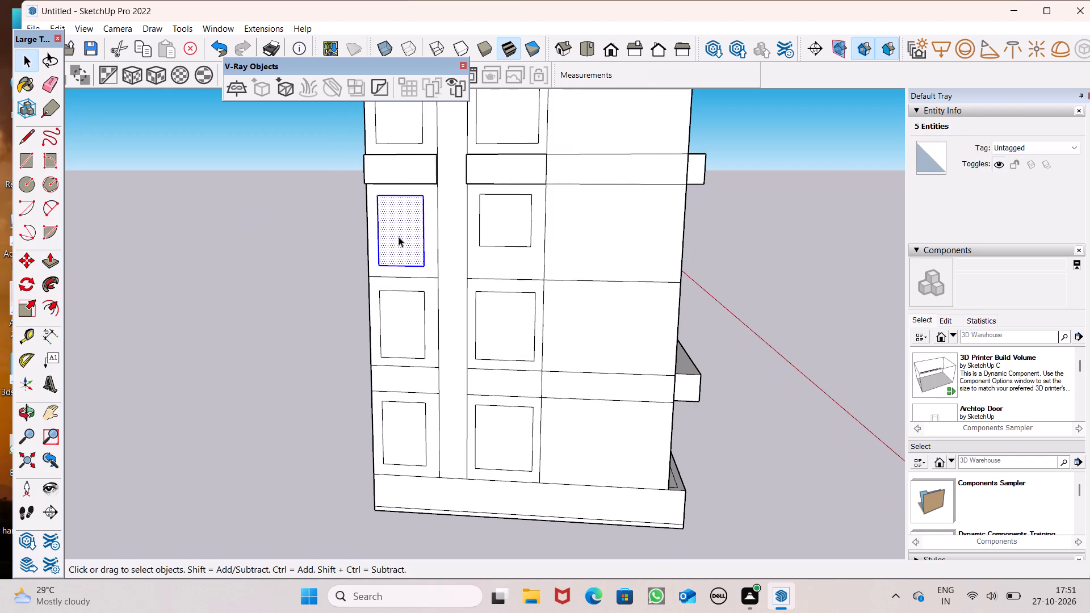
Copy the middle column's square window horizontally about 10' 11" into the left column's empty panel.
{"action": "double_click", "coordinate": [504, 226]}
{"action": "key", "text": "m"}
{"action": "key", "text": "Return"}
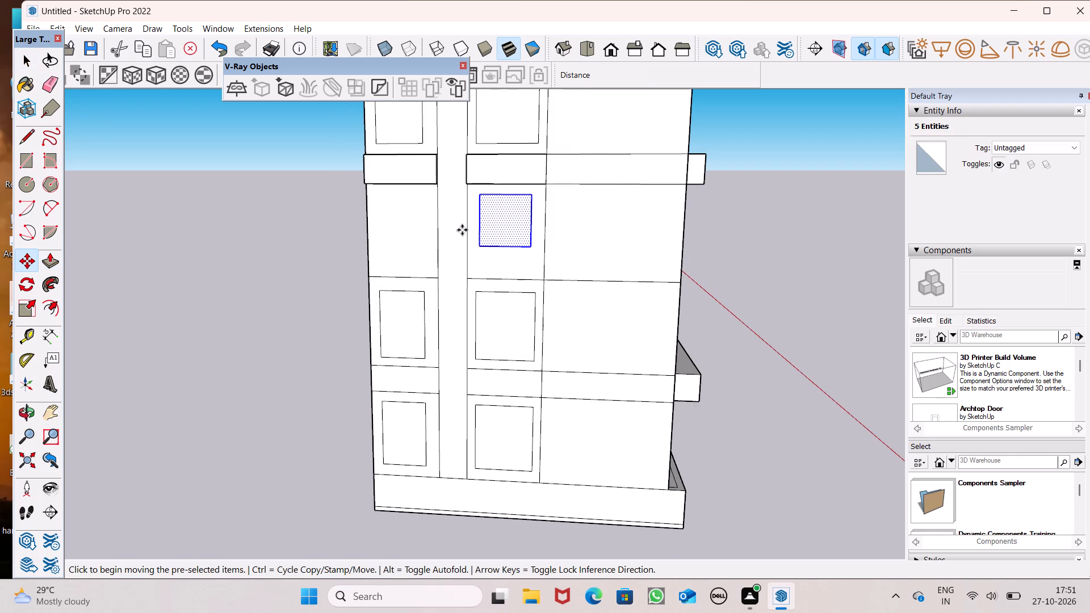
{"action": "left_click_drag", "start_coordinate": [517, 240], "coordinate": [423, 244]}
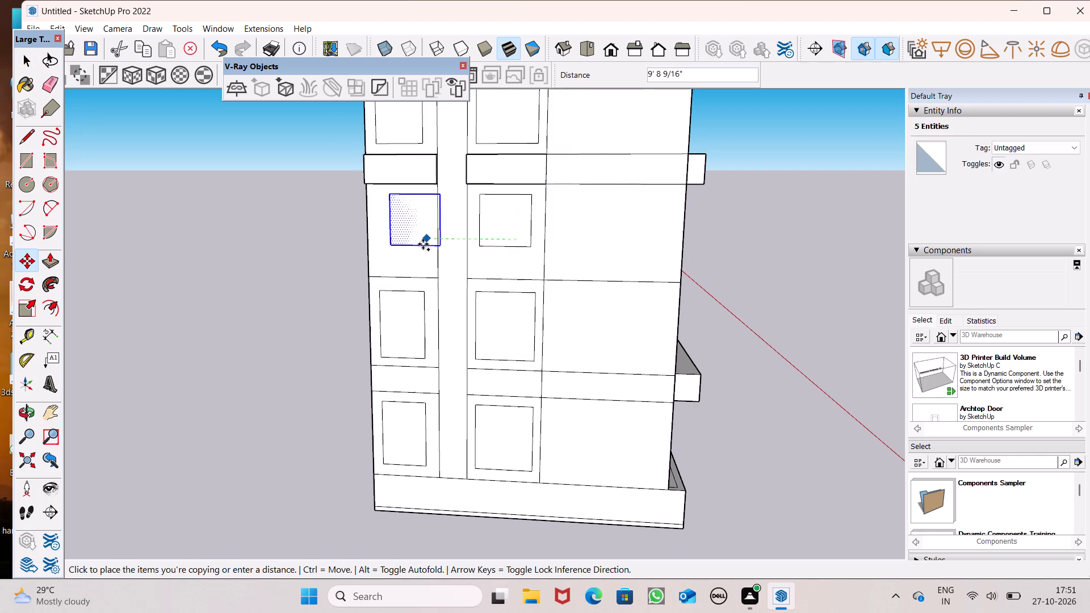
{"action": "left_click_drag", "start_coordinate": [423, 244], "coordinate": [414, 245]}
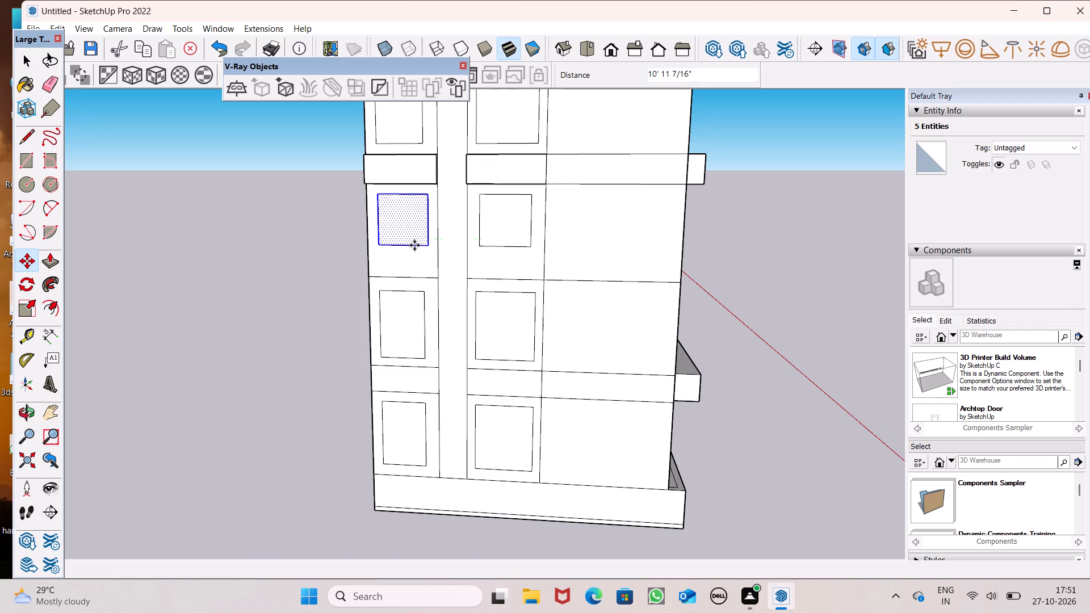
{"action": "key", "text": "space"}
{"action": "key", "text": "space"}
{"action": "left_click", "coordinate": [237, 262]}
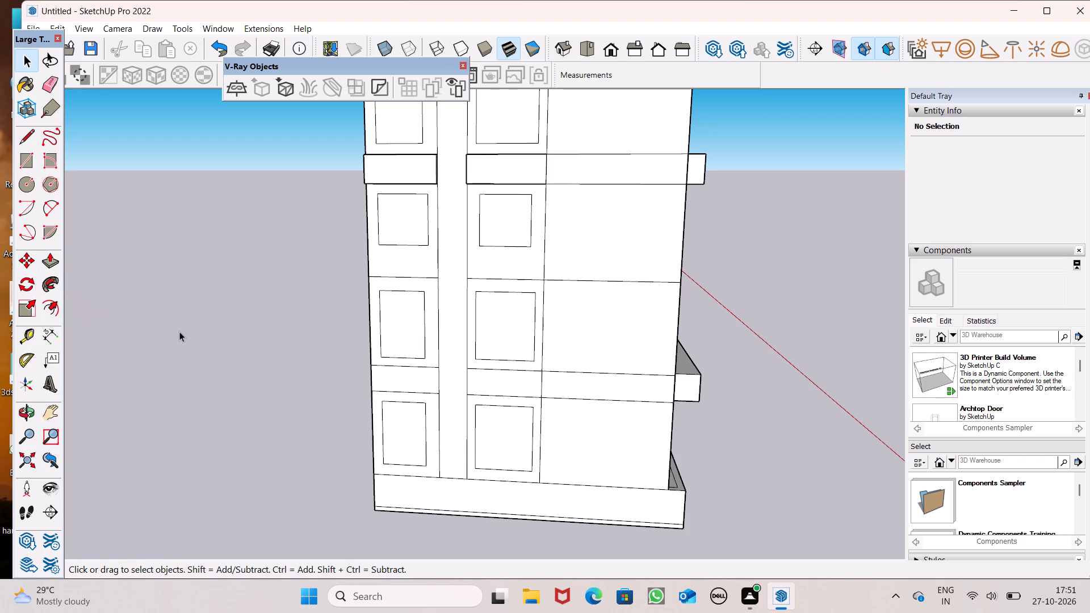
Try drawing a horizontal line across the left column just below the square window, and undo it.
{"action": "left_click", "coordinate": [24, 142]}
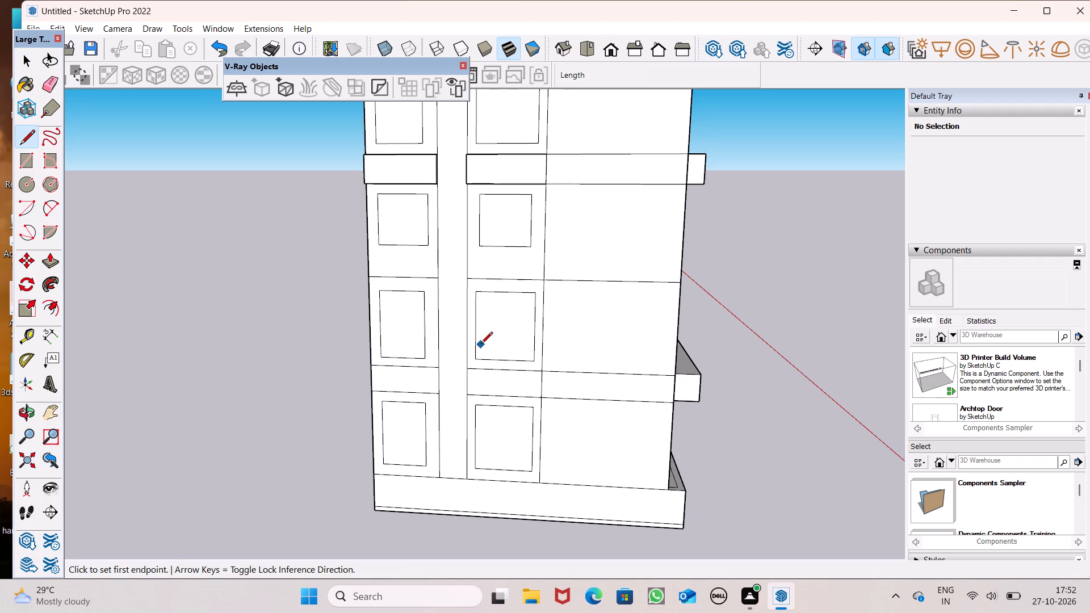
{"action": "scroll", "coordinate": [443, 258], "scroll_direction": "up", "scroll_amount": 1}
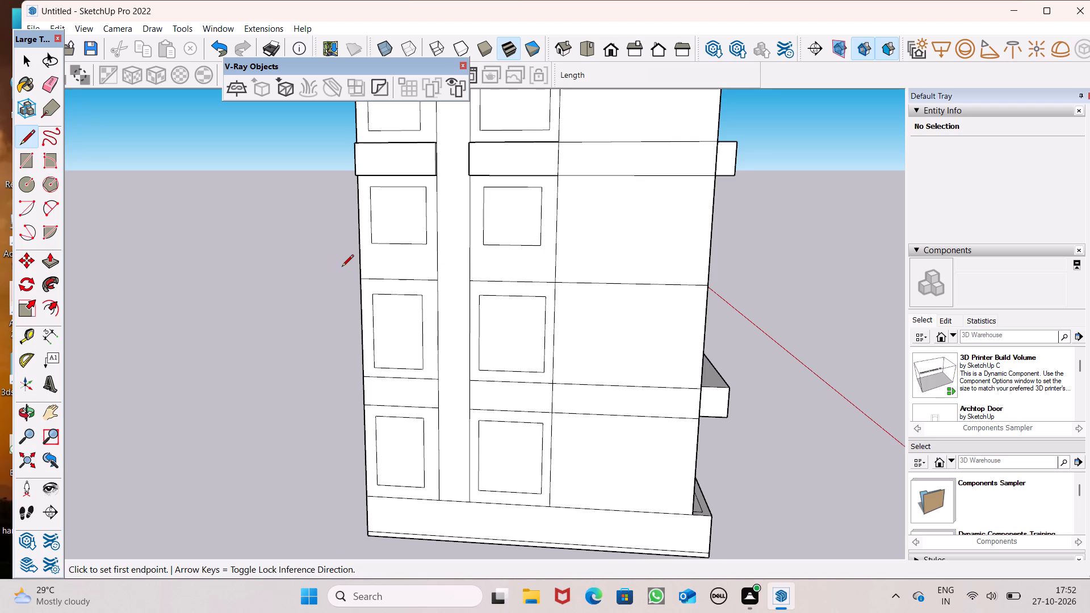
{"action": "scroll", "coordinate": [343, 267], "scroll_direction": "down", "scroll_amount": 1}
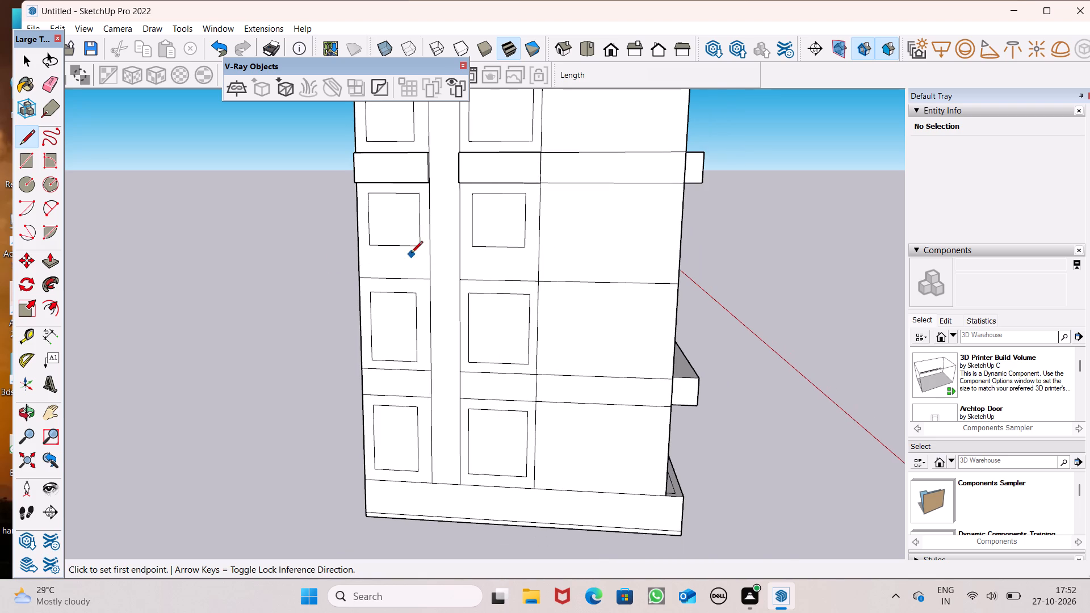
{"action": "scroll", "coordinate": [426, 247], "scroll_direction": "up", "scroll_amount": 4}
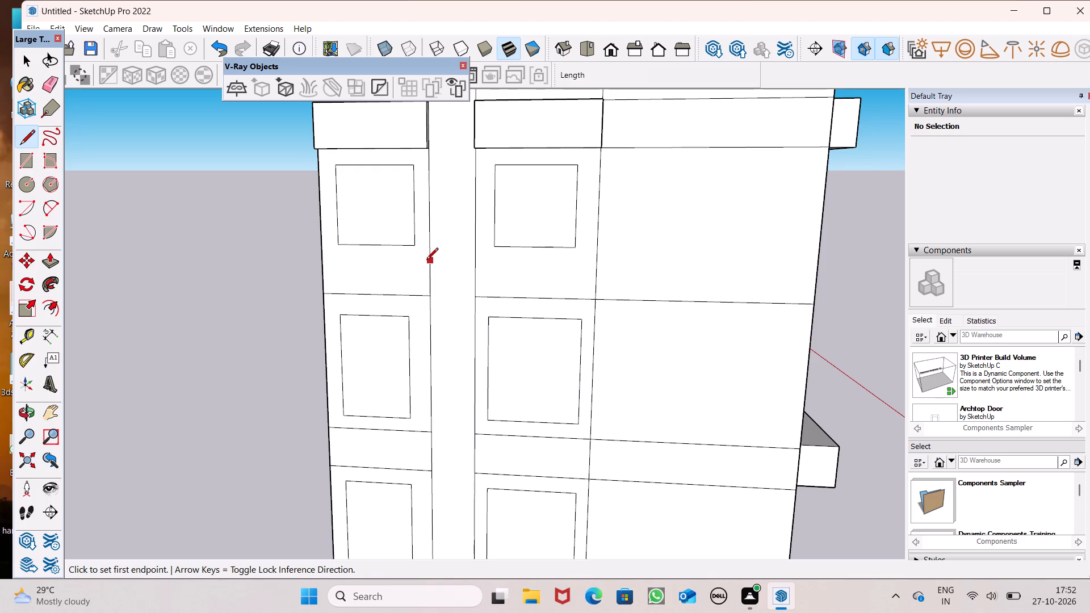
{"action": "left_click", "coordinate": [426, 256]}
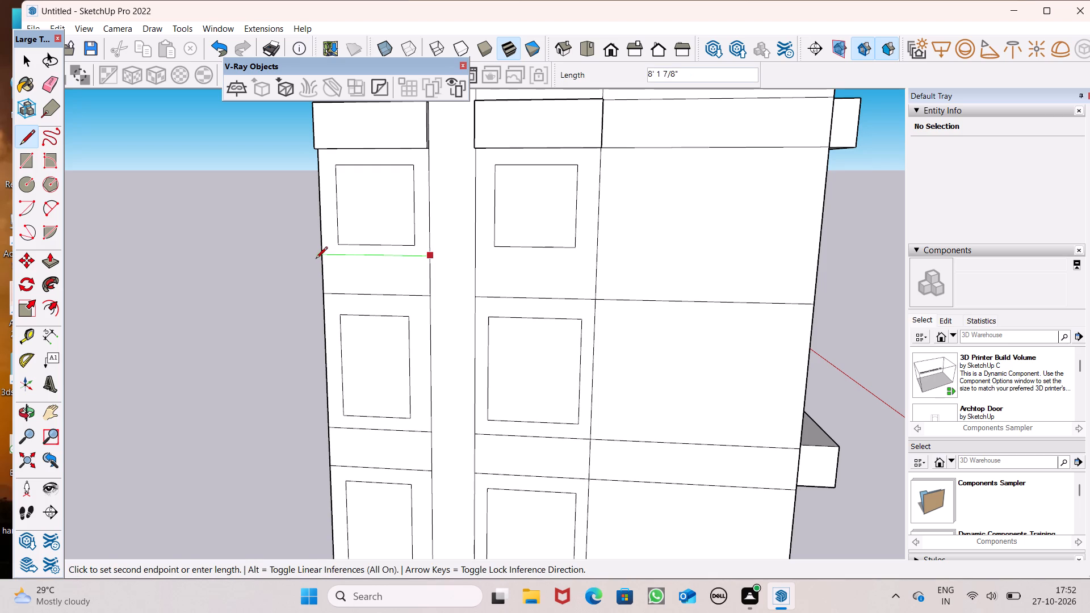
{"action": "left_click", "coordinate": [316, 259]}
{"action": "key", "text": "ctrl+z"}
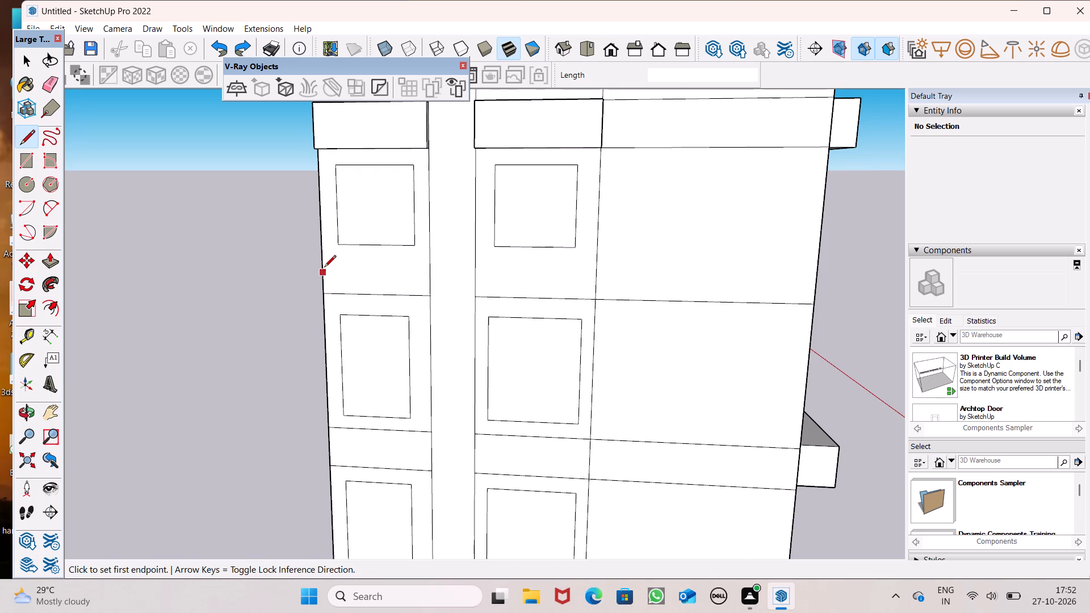
Draw horizontal lines just below the square windows, about 7' 8" across the left column and about 8' 2" across the middle column.
{"action": "scroll", "coordinate": [324, 264], "scroll_direction": "up", "scroll_amount": 4}
{"action": "left_click", "coordinate": [318, 253]}
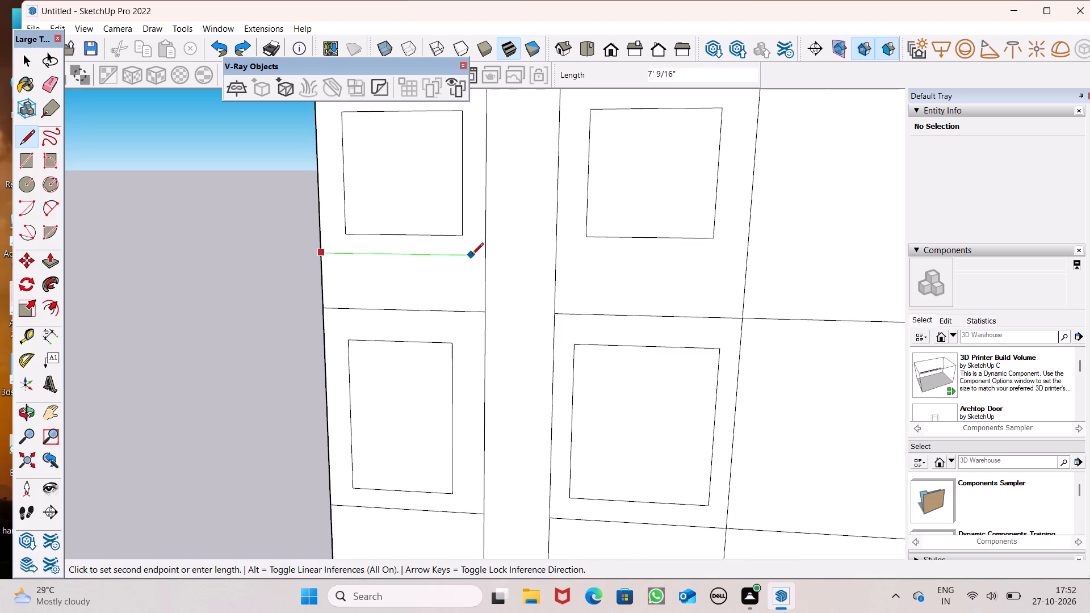
{"action": "left_click", "coordinate": [486, 255]}
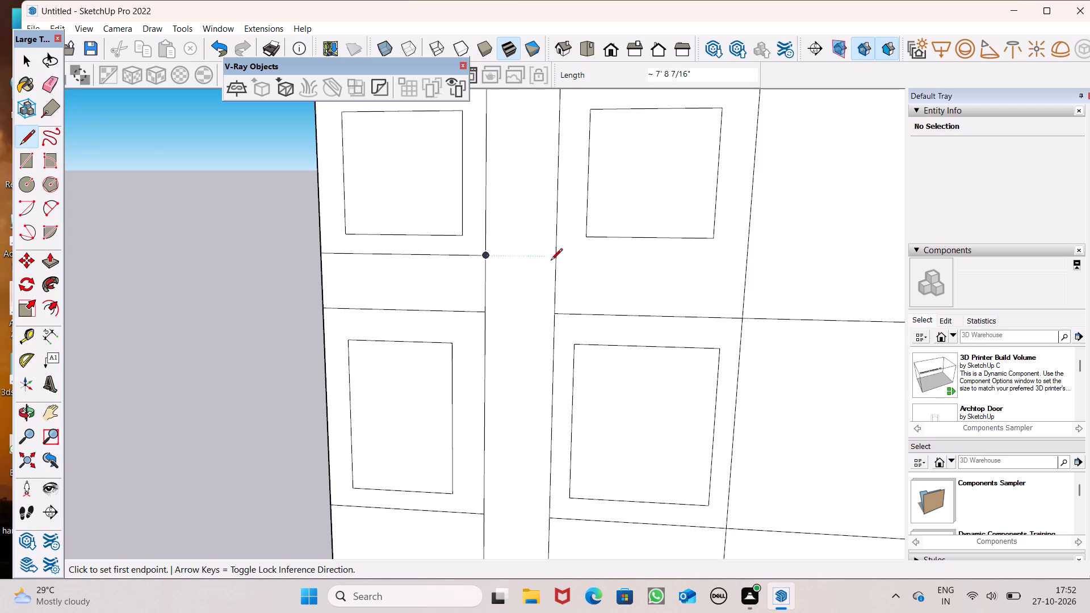
{"action": "left_click", "coordinate": [554, 257]}
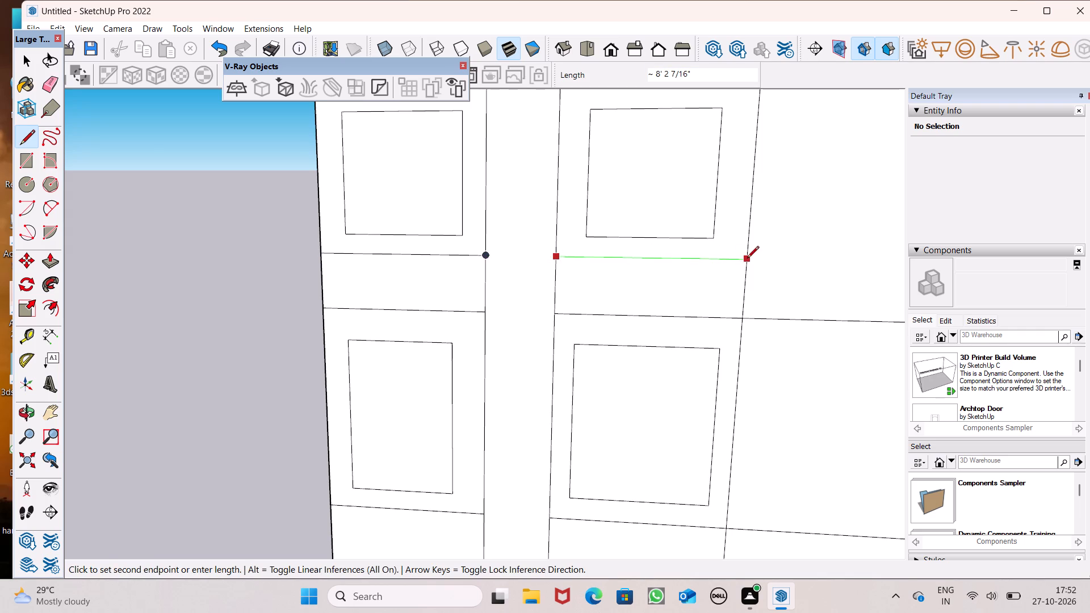
{"action": "left_click", "coordinate": [747, 259]}
{"action": "key", "text": "space"}
Pull the left column's new strip below the square window outward 9", flush with the upper slab band.
{"action": "scroll", "coordinate": [476, 257], "scroll_direction": "down", "scroll_amount": 11}
{"action": "middle_click_drag", "start_coordinate": [553, 347], "coordinate": [547, 361]}
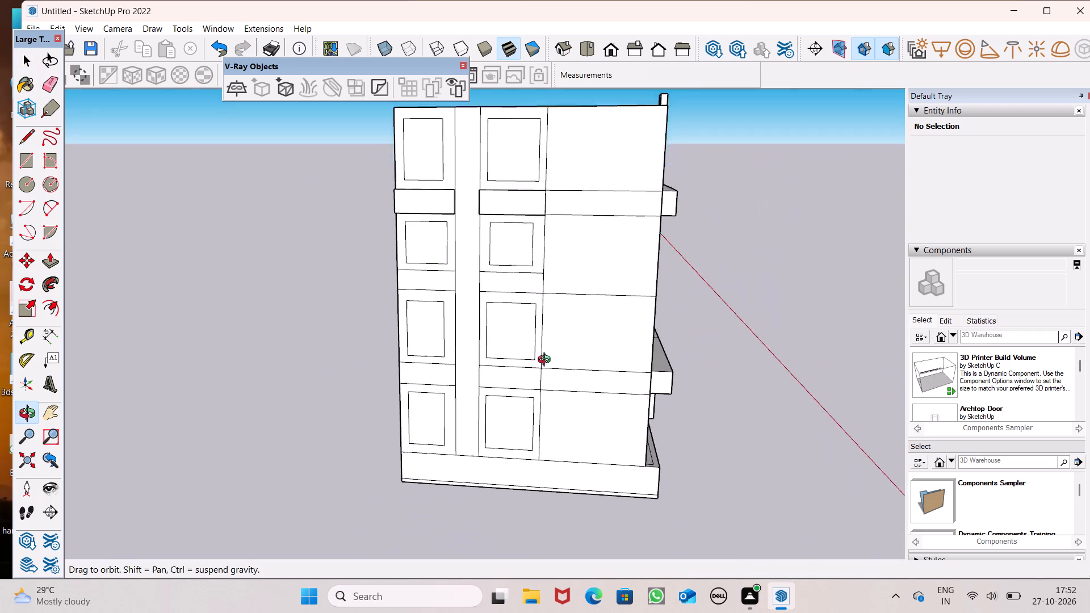
{"action": "middle_click_drag", "start_coordinate": [547, 361], "coordinate": [489, 426]}
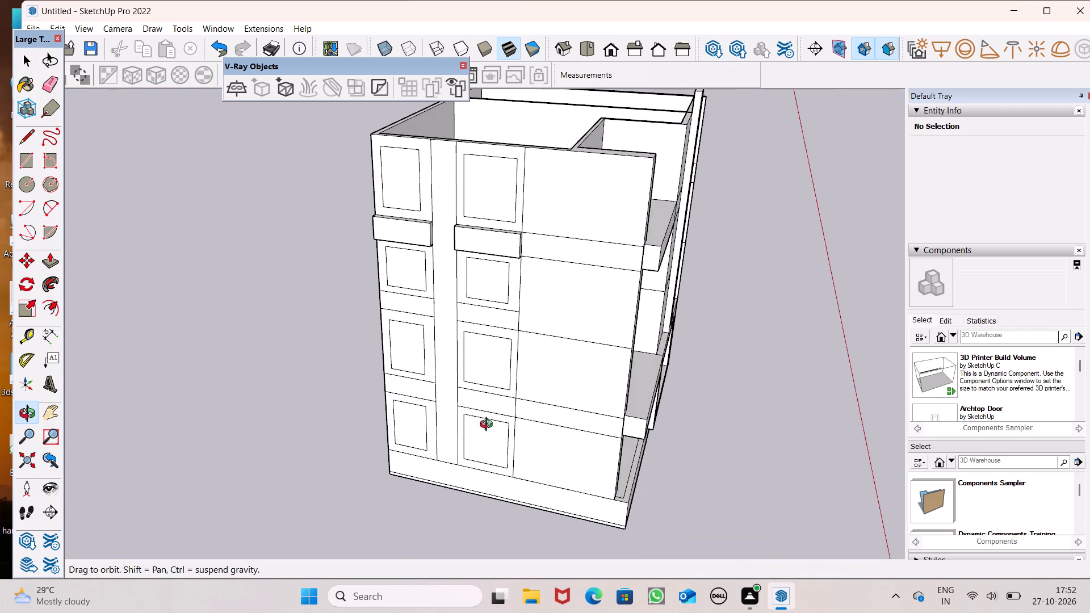
{"action": "middle_click_drag", "start_coordinate": [489, 426], "coordinate": [479, 444]}
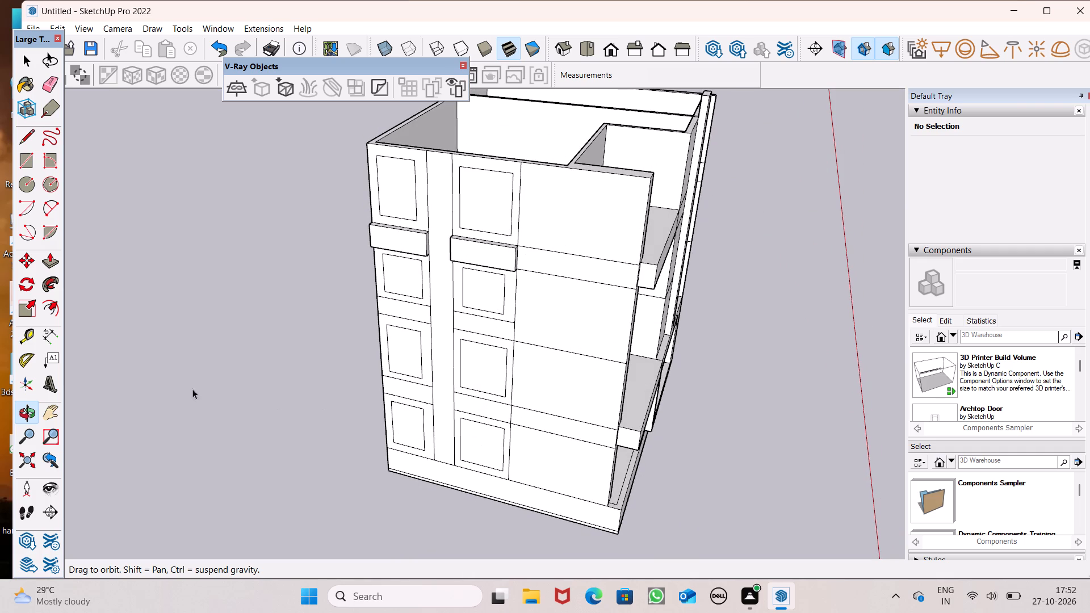
{"action": "left_click", "coordinate": [58, 258]}
{"action": "scroll", "coordinate": [265, 208], "scroll_direction": "up", "scroll_amount": 2}
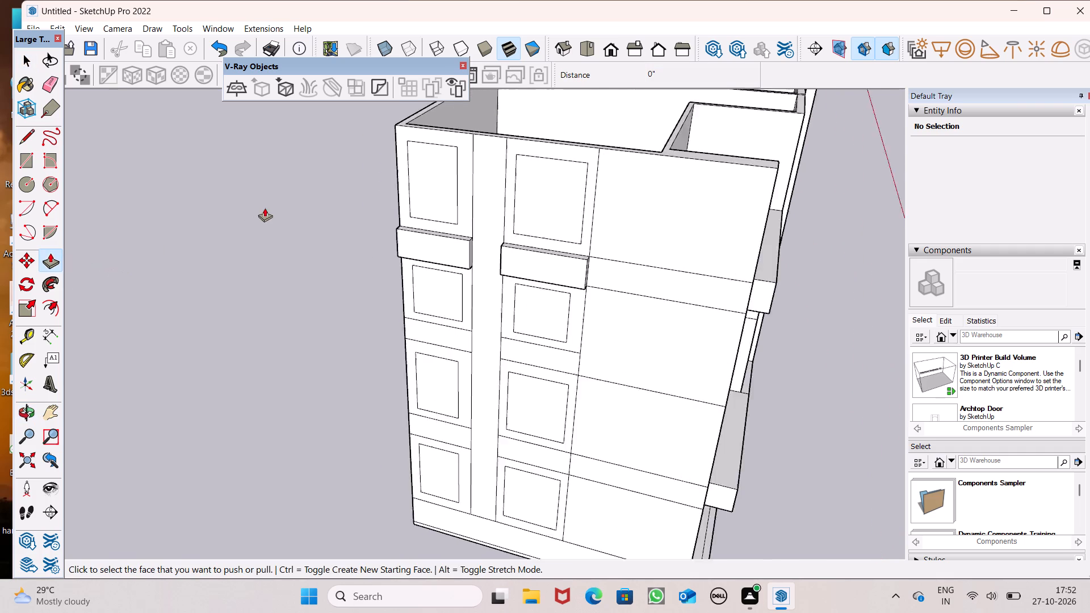
{"action": "scroll", "coordinate": [265, 208], "scroll_direction": "up", "scroll_amount": 4}
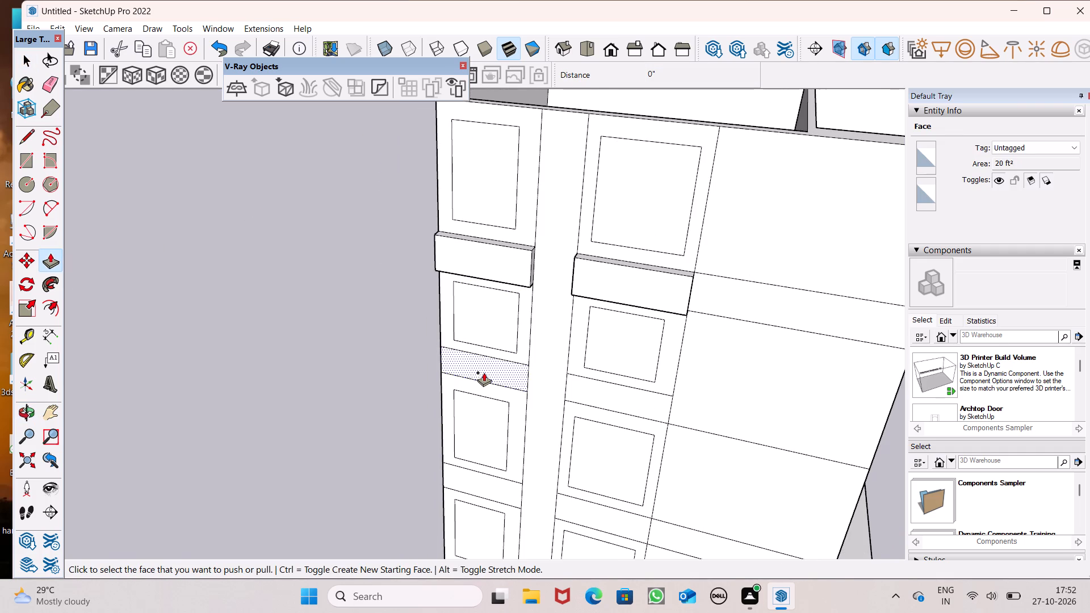
{"action": "left_click_drag", "start_coordinate": [493, 362], "coordinate": [435, 263]}
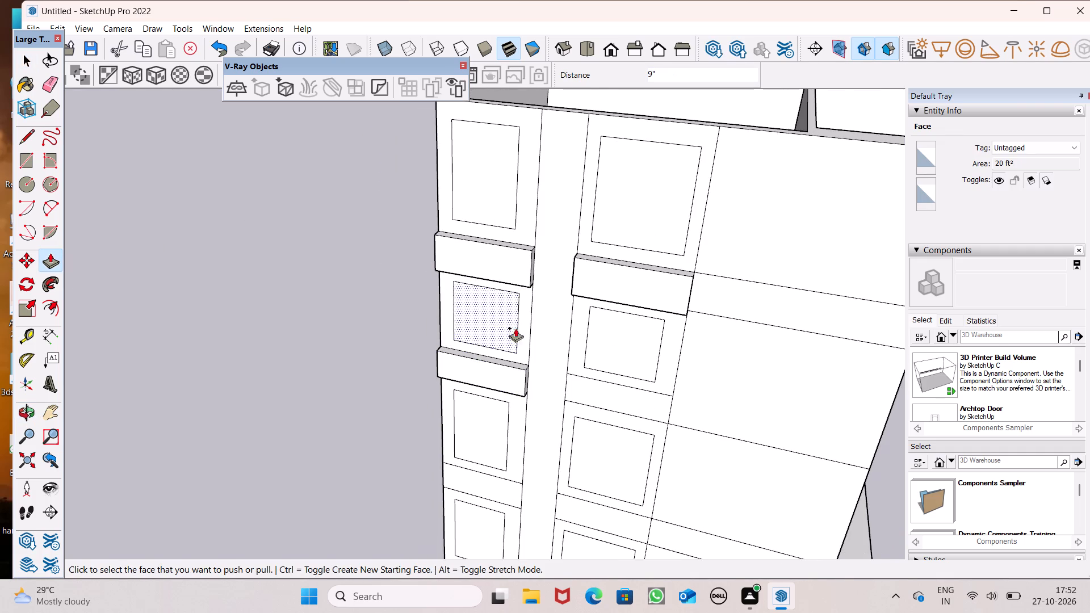
Pull the middle column's strip below the square window outward 9", flush with the adjacent band on the left column.
{"action": "left_click_drag", "start_coordinate": [581, 399], "coordinate": [526, 394]}
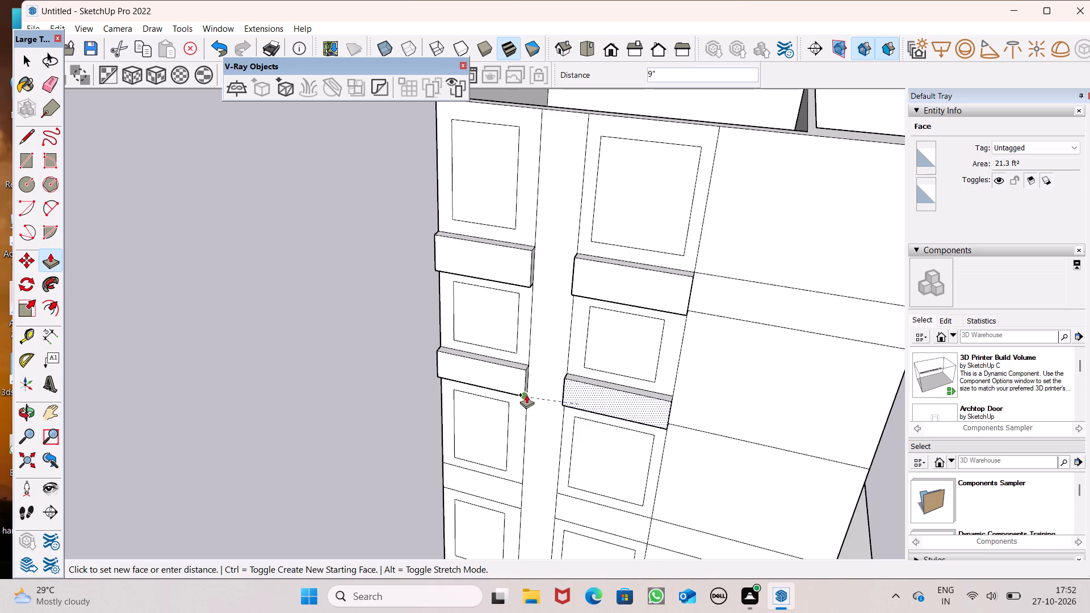
{"action": "left_click_drag", "start_coordinate": [526, 394], "coordinate": [523, 396]}
Pull the left column's lowest strip, above the bottom-storey window, outward 9", flush with the band above it.
{"action": "scroll", "coordinate": [512, 300], "scroll_direction": "down", "scroll_amount": 6}
{"action": "scroll", "coordinate": [519, 460], "scroll_direction": "up", "scroll_amount": 6}
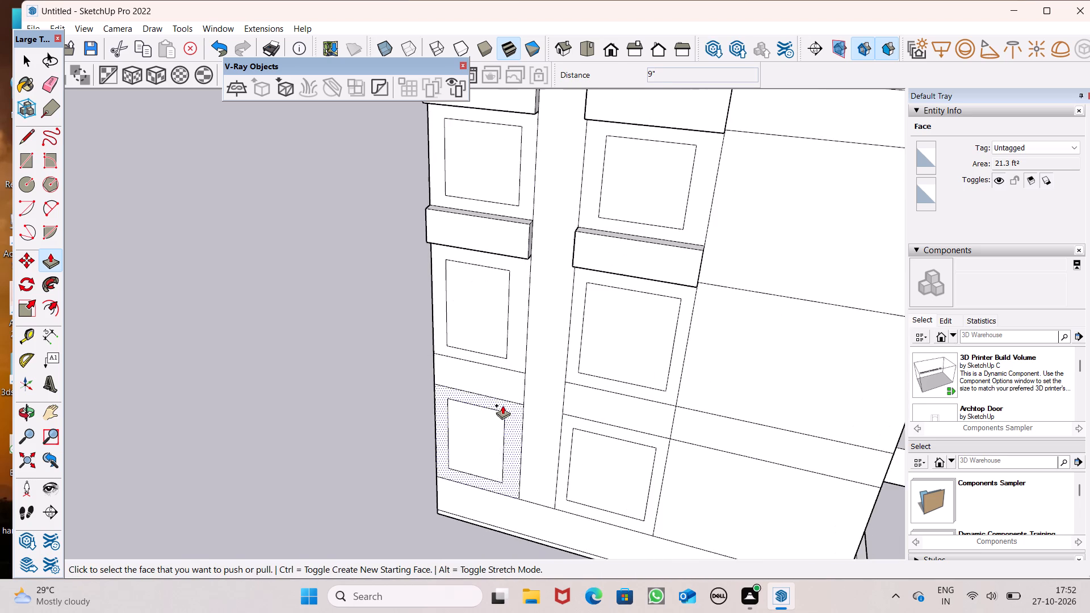
{"action": "scroll", "coordinate": [512, 427], "scroll_direction": "down", "scroll_amount": 6}
{"action": "scroll", "coordinate": [525, 324], "scroll_direction": "up", "scroll_amount": 7}
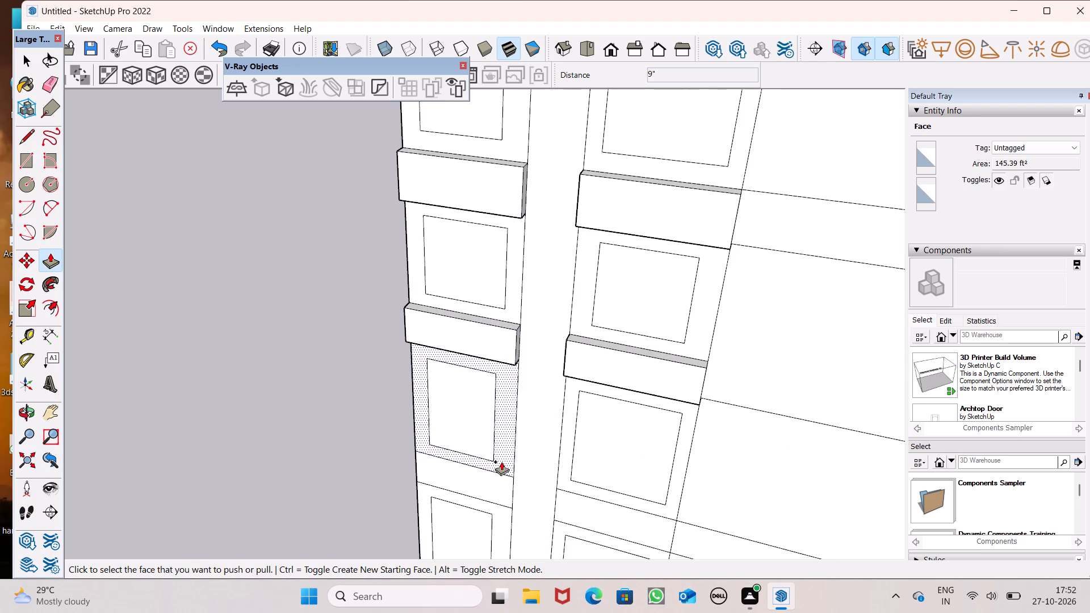
{"action": "left_click_drag", "start_coordinate": [494, 487], "coordinate": [508, 375]}
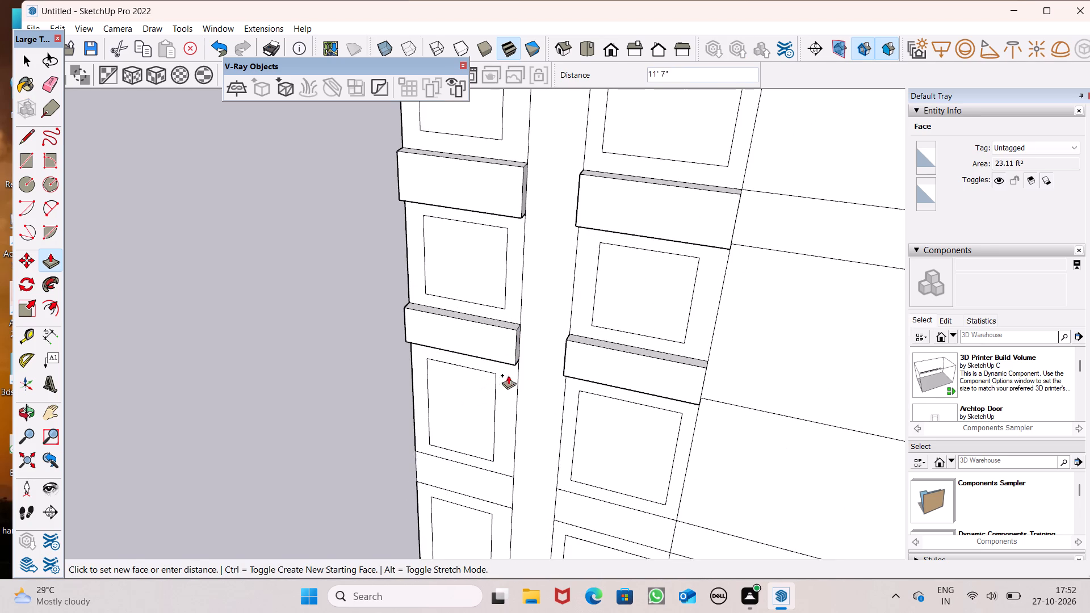
{"action": "left_click_drag", "start_coordinate": [508, 375], "coordinate": [515, 370]}
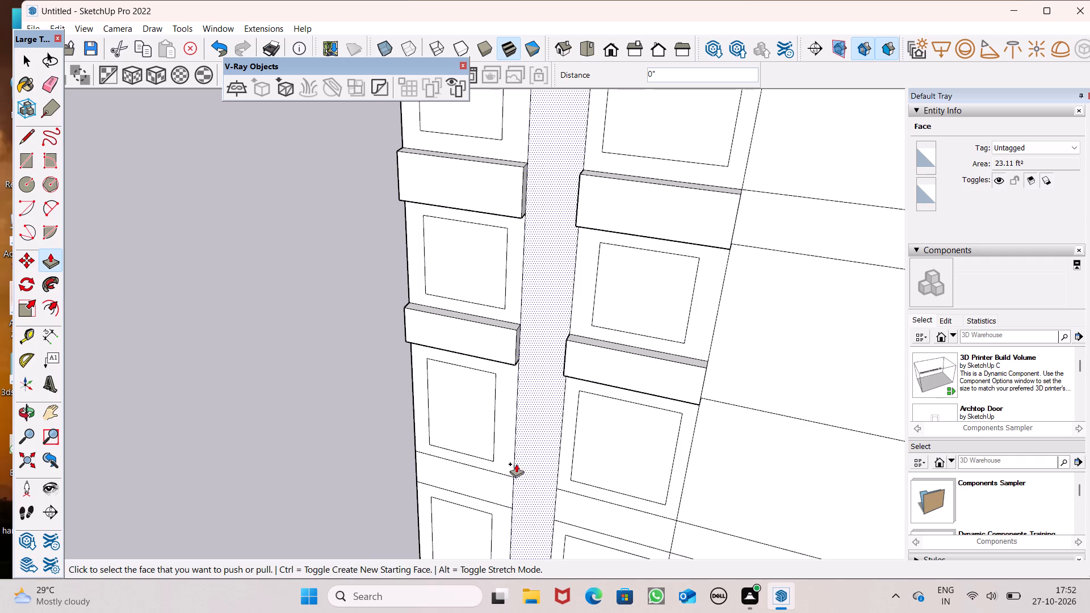
{"action": "left_click_drag", "start_coordinate": [505, 490], "coordinate": [515, 367]}
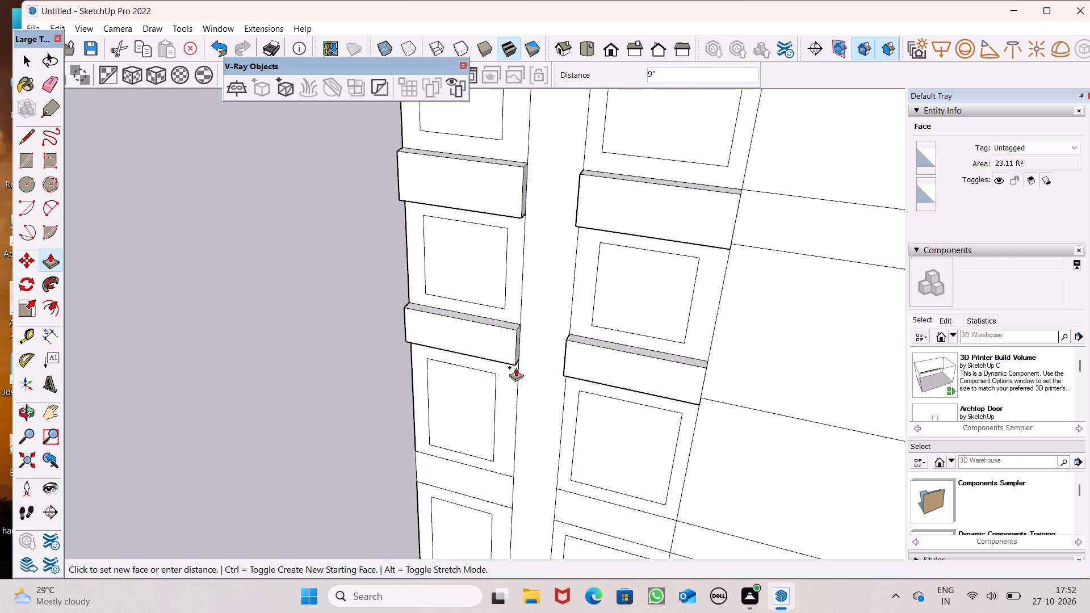
{"action": "left_click_drag", "start_coordinate": [515, 367], "coordinate": [516, 367]}
Pull the middle column's lowest strip, above the bottom-storey window, outward 9" to match the left column's new band.
{"action": "scroll", "coordinate": [332, 336], "scroll_direction": "down", "scroll_amount": 1}
{"action": "left_click_drag", "start_coordinate": [580, 510], "coordinate": [538, 516]}
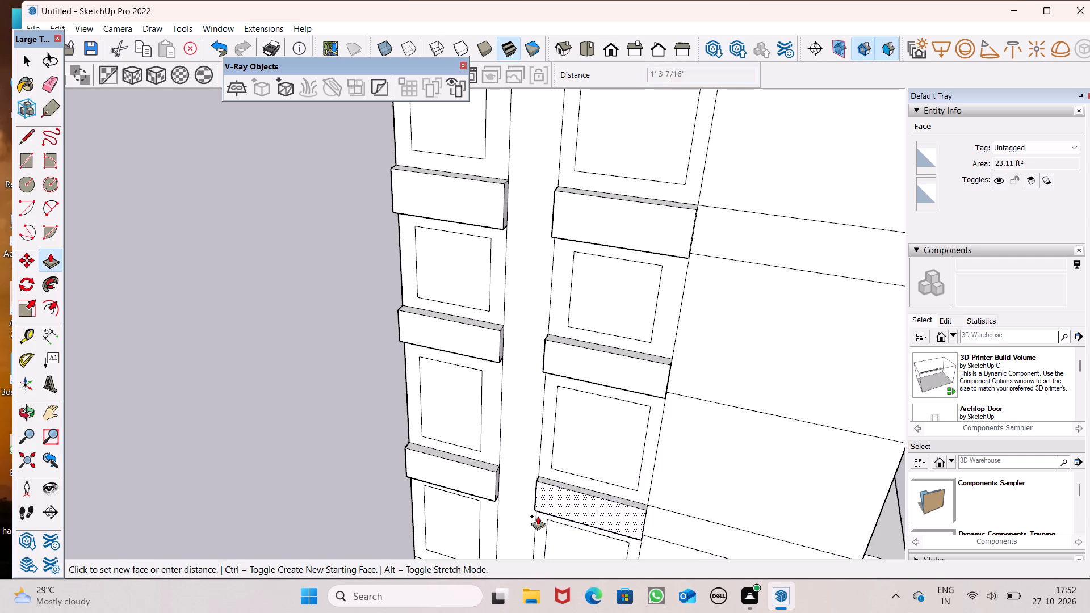
{"action": "left_click_drag", "start_coordinate": [538, 516], "coordinate": [497, 497]}
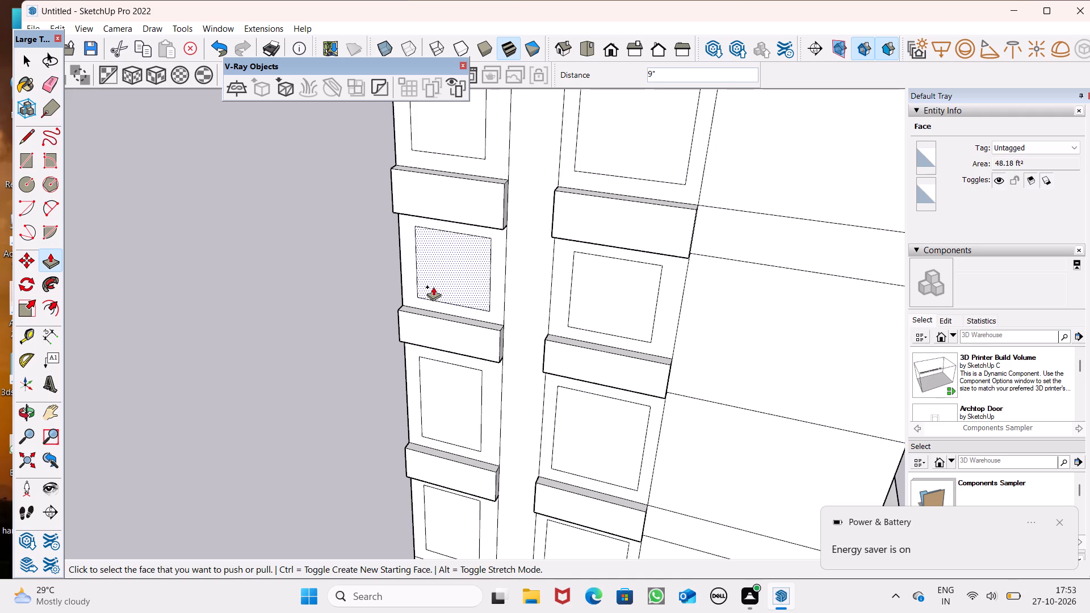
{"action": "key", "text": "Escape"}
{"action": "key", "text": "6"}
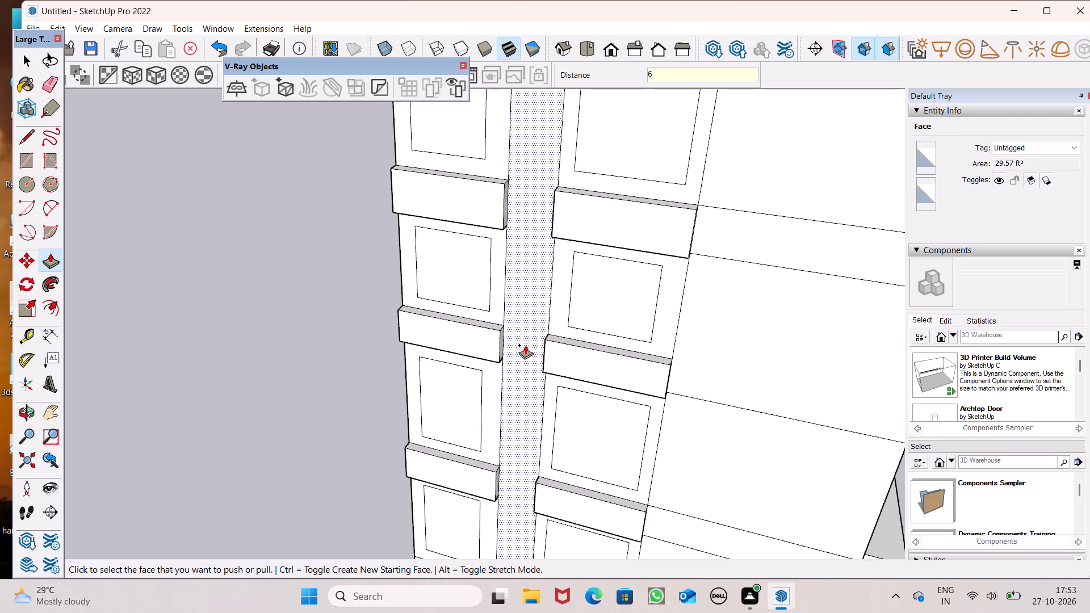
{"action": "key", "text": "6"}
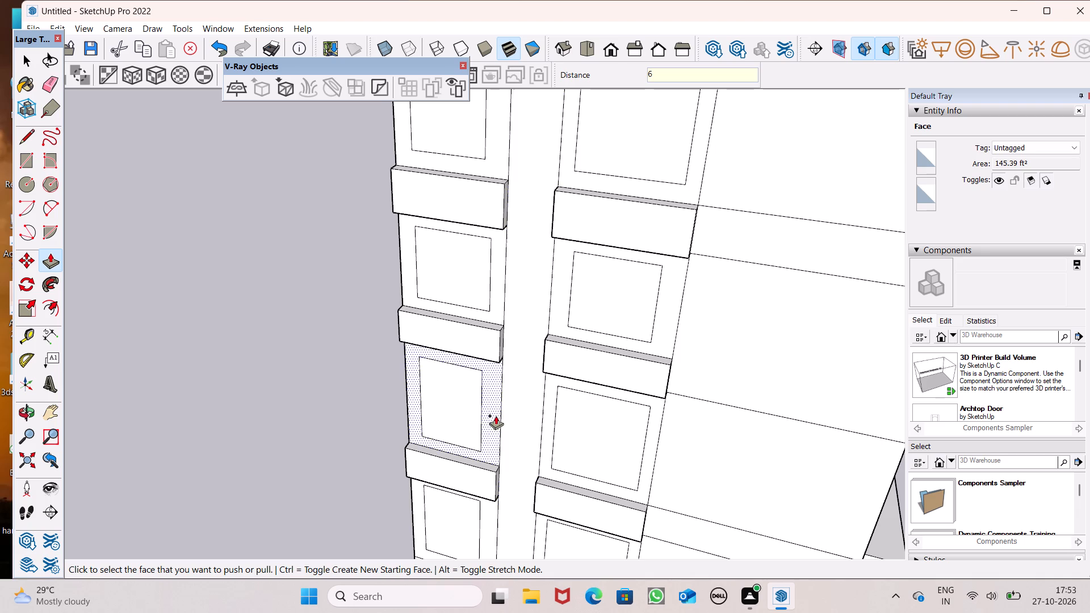
Extend the middle column into the plinth by drawing two short vertical lines joined by a horizontal line about 8' 4" long.
{"action": "scroll", "coordinate": [266, 249], "scroll_direction": "down", "scroll_amount": 3}
{"action": "middle_click_drag", "start_coordinate": [330, 298], "coordinate": [391, 241]}
{"action": "scroll", "coordinate": [353, 233], "scroll_direction": "down", "scroll_amount": 3}
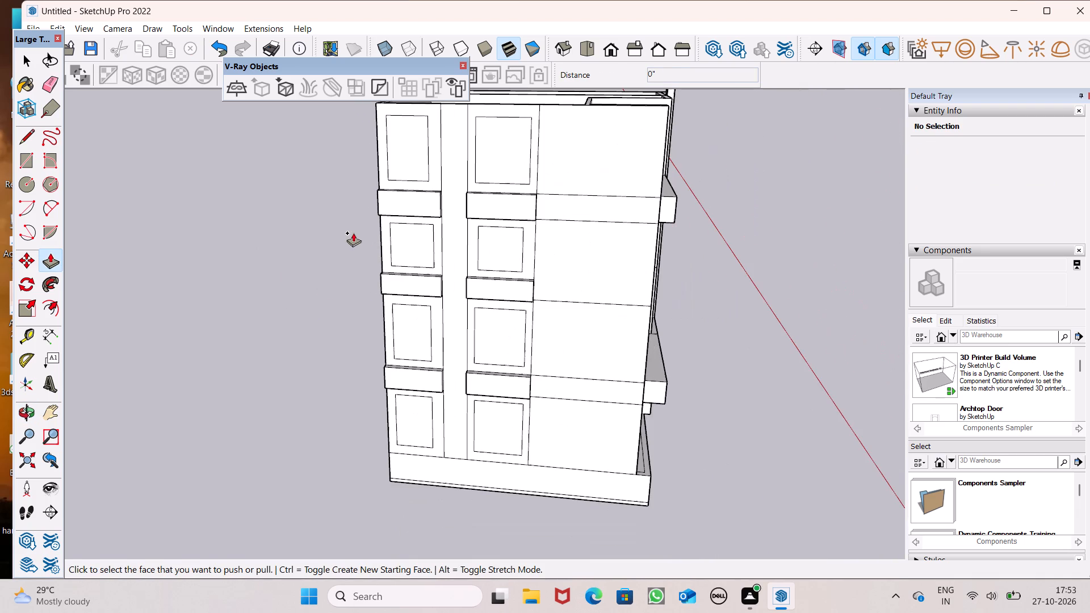
{"action": "scroll", "coordinate": [353, 233], "scroll_direction": "down", "scroll_amount": 1}
{"action": "scroll", "coordinate": [291, 276], "scroll_direction": "down", "scroll_amount": 2}
{"action": "scroll", "coordinate": [69, 174], "scroll_direction": "down", "scroll_amount": 3}
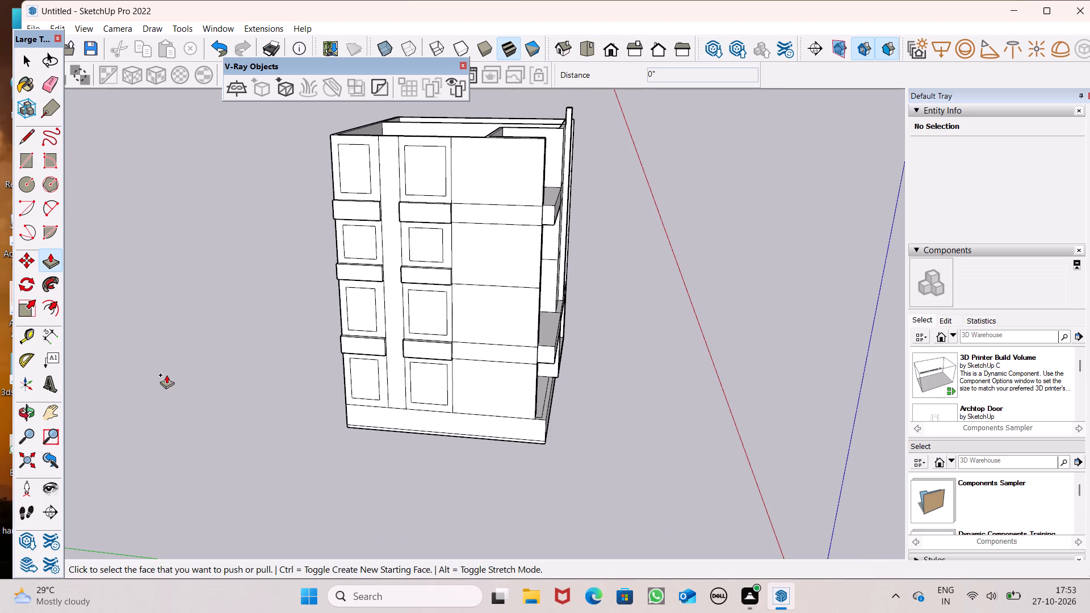
{"action": "scroll", "coordinate": [101, 253], "scroll_direction": "down", "scroll_amount": 2}
{"action": "scroll", "coordinate": [395, 391], "scroll_direction": "up", "scroll_amount": 5}
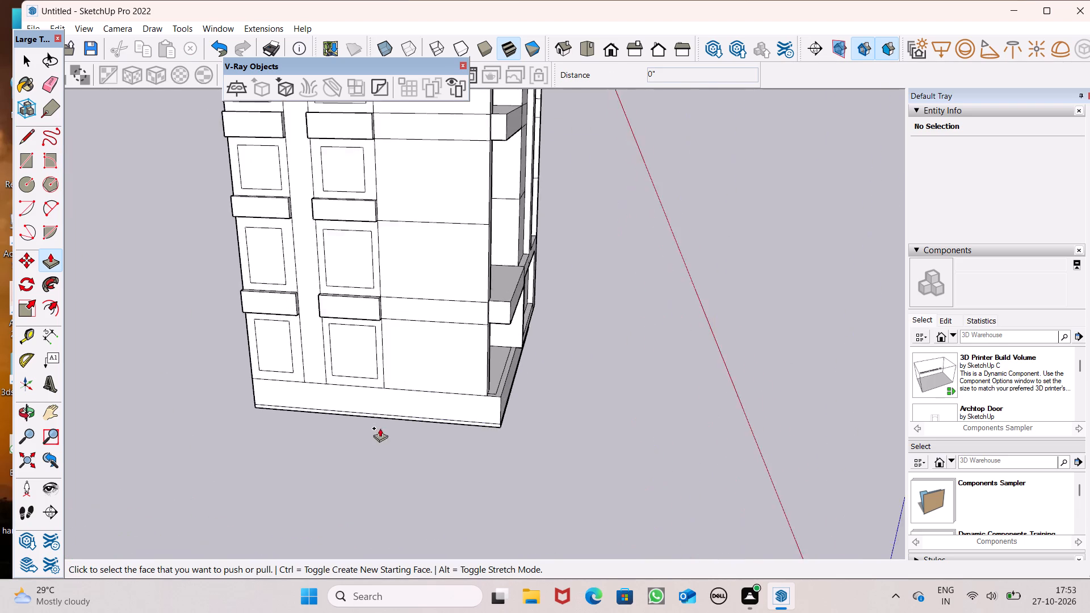
{"action": "middle_click_drag", "start_coordinate": [379, 427], "coordinate": [377, 331]}
{"action": "scroll", "coordinate": [292, 348], "scroll_direction": "up", "scroll_amount": 4}
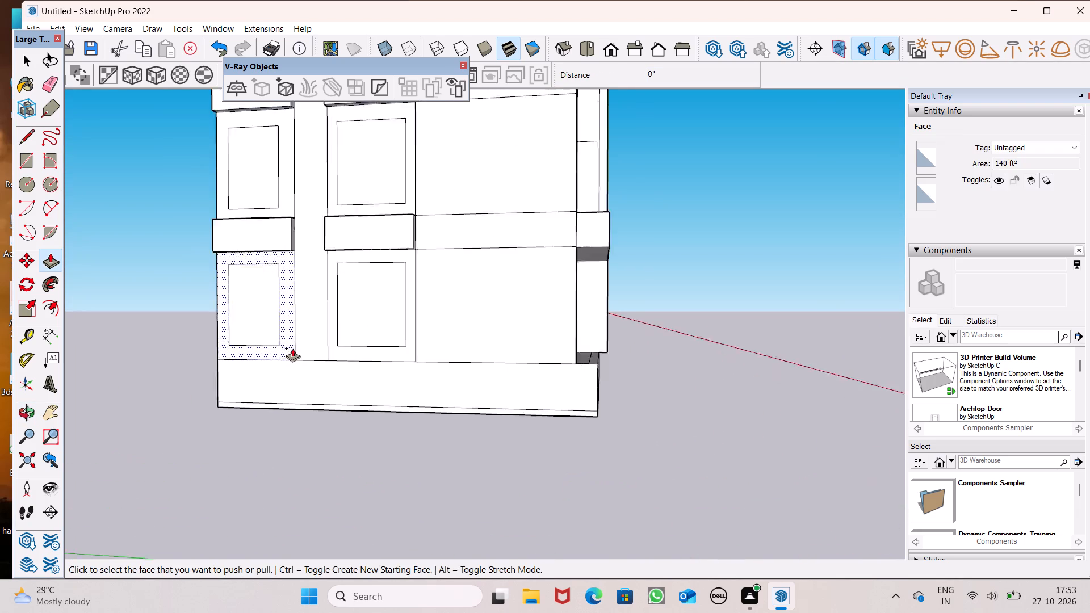
{"action": "left_click", "coordinate": [24, 139]}
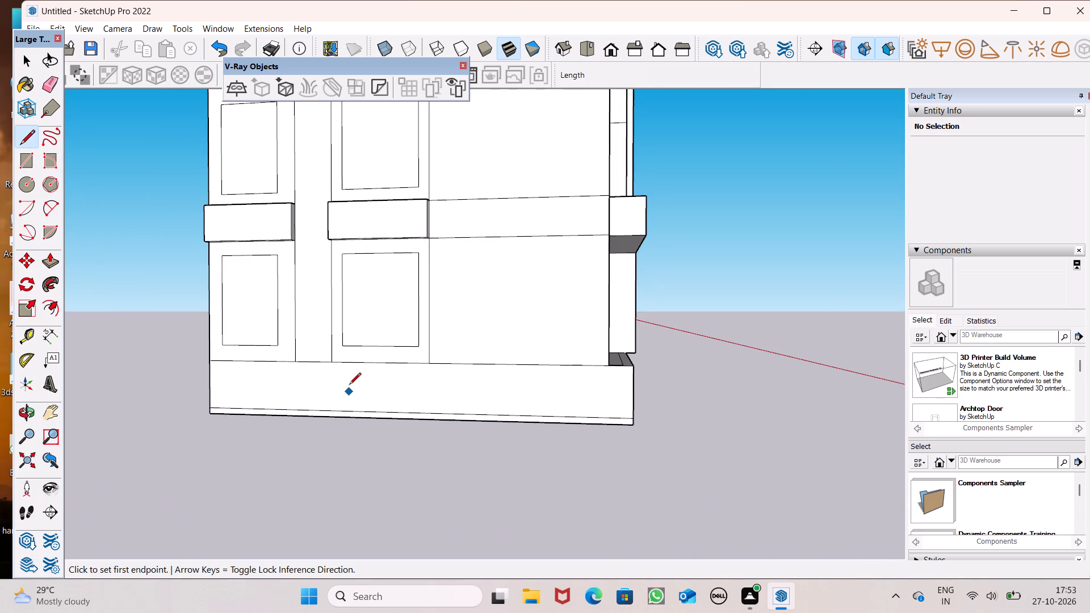
{"action": "scroll", "coordinate": [350, 385], "scroll_direction": "up", "scroll_amount": 4}
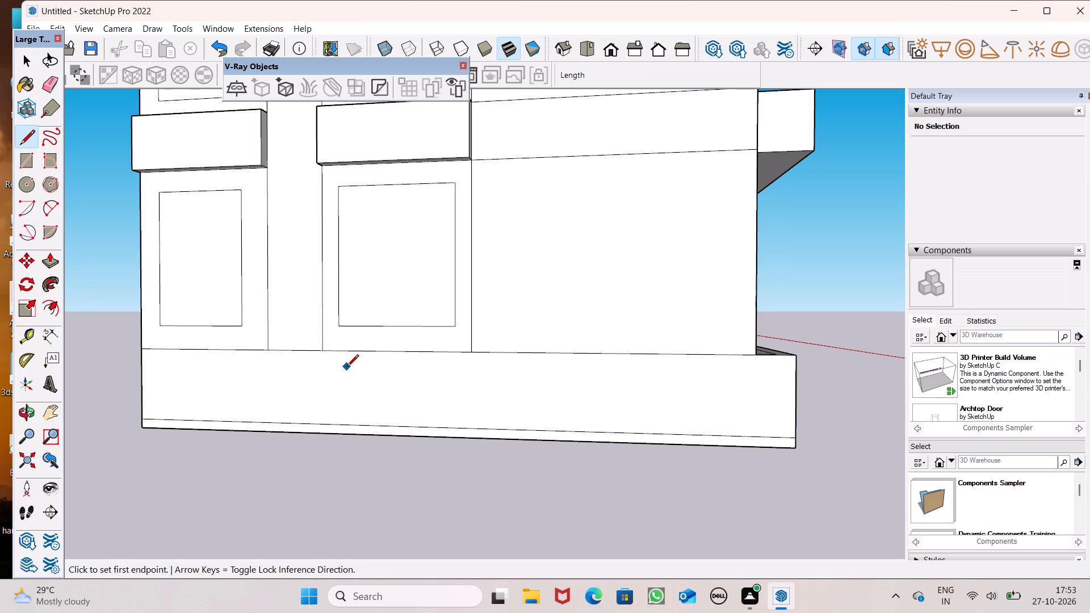
{"action": "scroll", "coordinate": [342, 358], "scroll_direction": "up", "scroll_amount": 3}
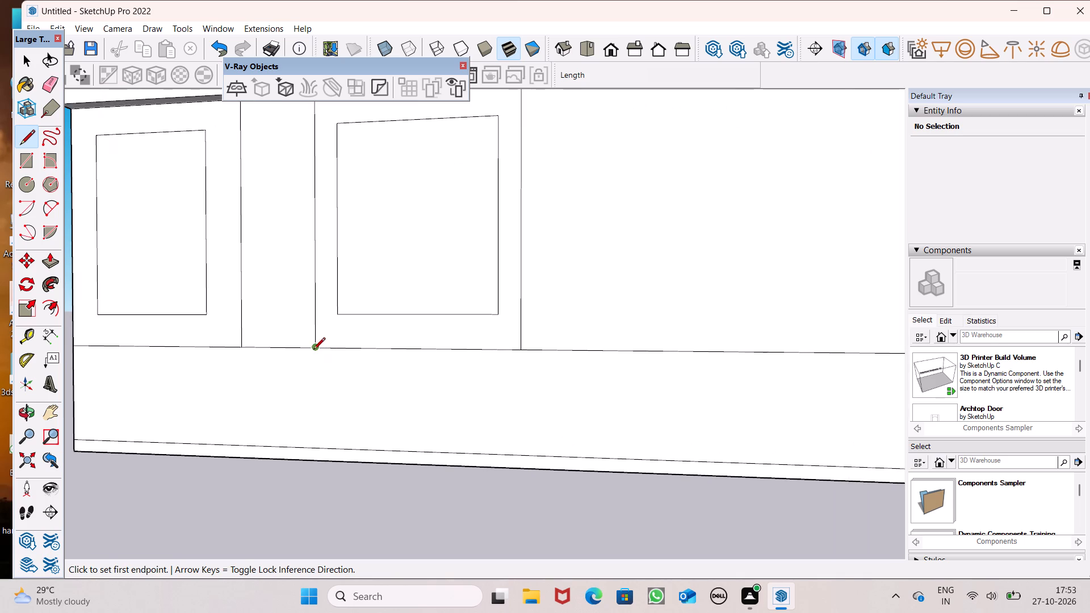
{"action": "left_click", "coordinate": [313, 349]}
{"action": "left_click", "coordinate": [316, 370]}
{"action": "left_click", "coordinate": [525, 372]}
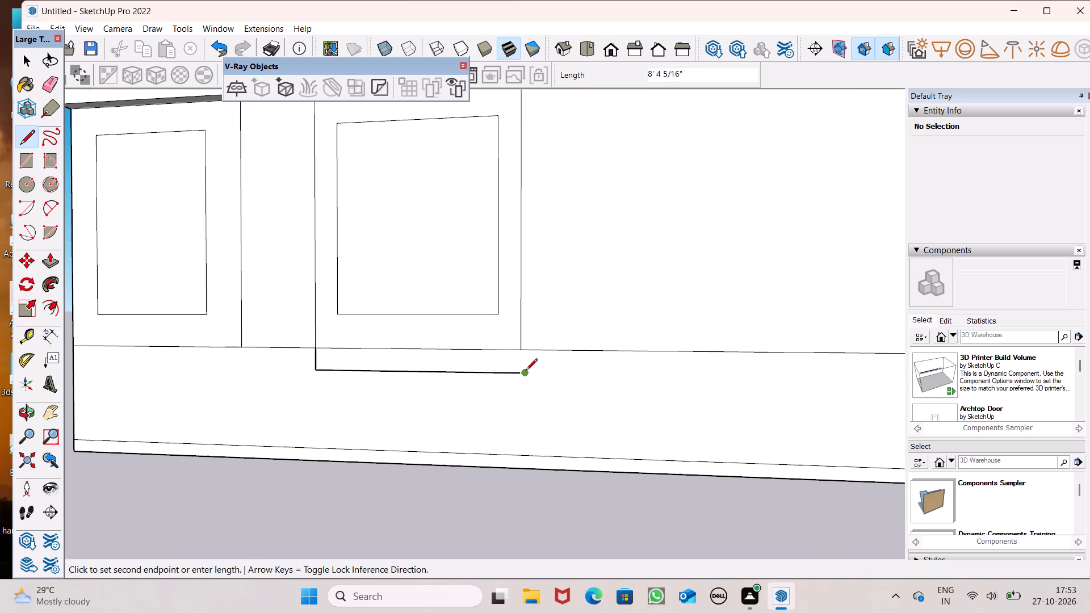
{"action": "key", "text": "space"}
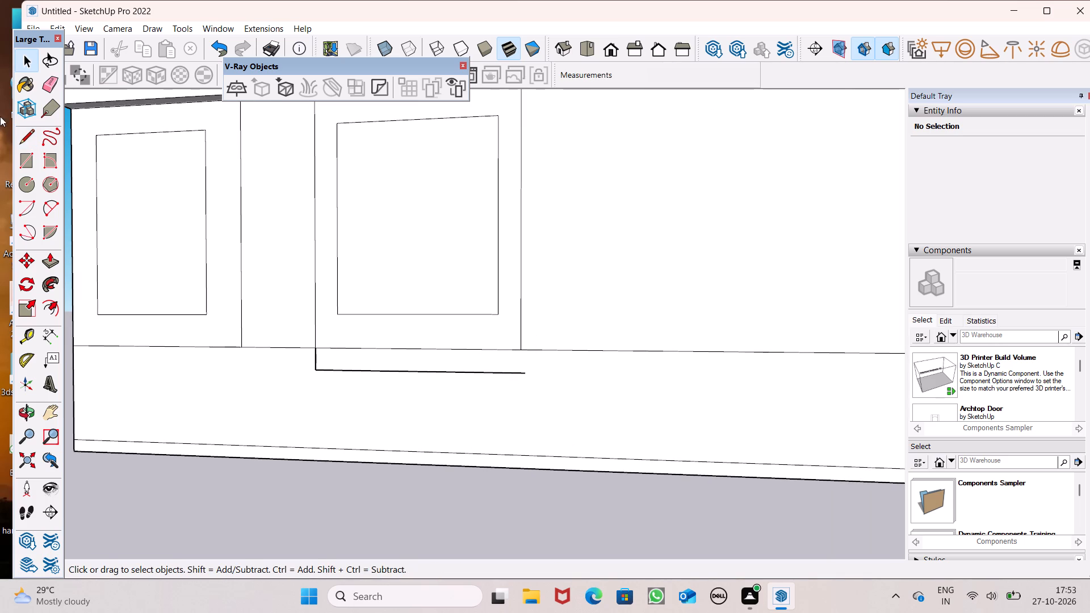
{"action": "left_click", "coordinate": [27, 131]}
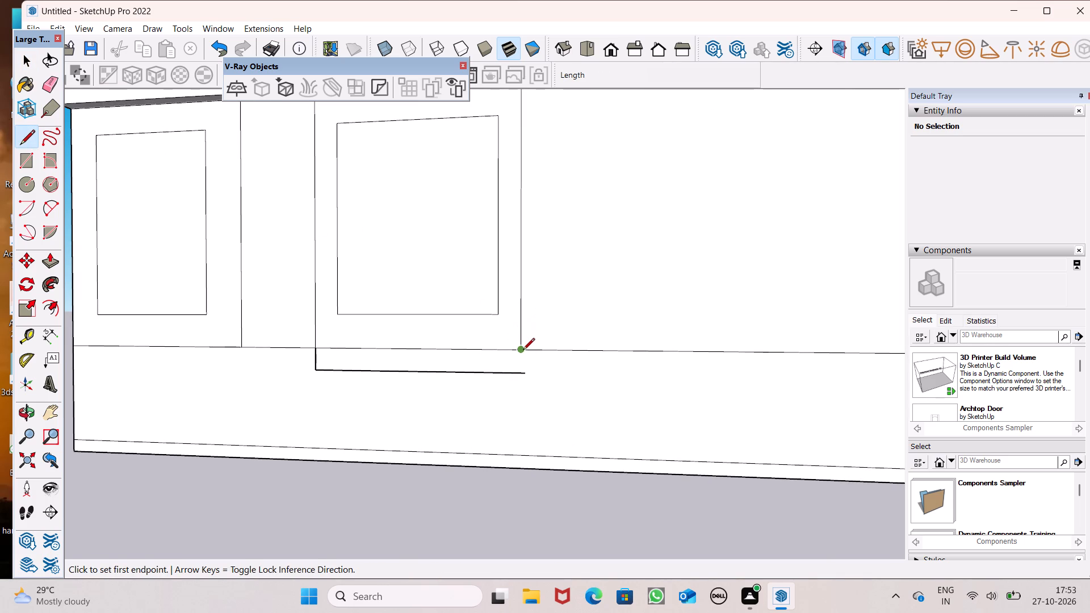
{"action": "left_click", "coordinate": [523, 350]}
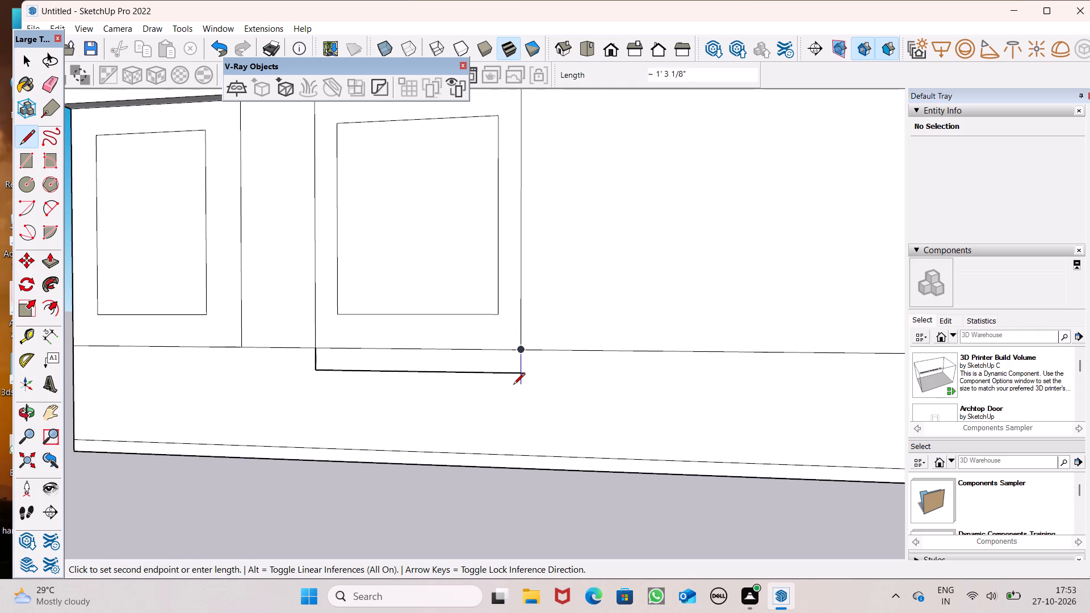
{"action": "left_click", "coordinate": [513, 386]}
{"action": "key", "text": "space"}
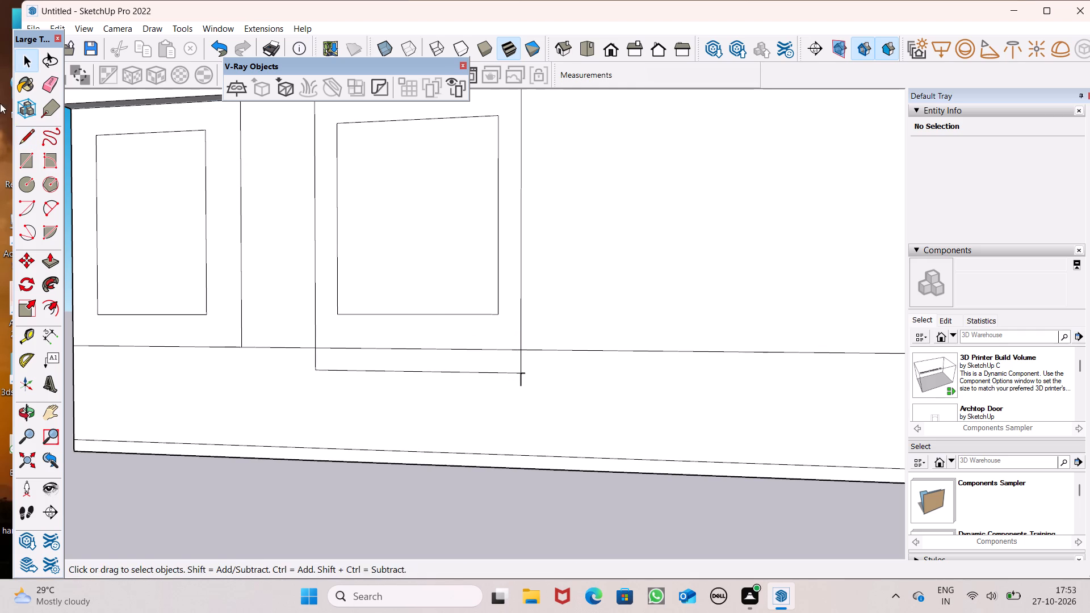
Erase the plinth line crossing the middle column's extension and the overshooting line ends at its lower corner.
{"action": "left_click", "coordinate": [45, 86]}
{"action": "scroll", "coordinate": [416, 397], "scroll_direction": "up", "scroll_amount": 4}
{"action": "left_click_drag", "start_coordinate": [387, 311], "coordinate": [392, 330]}
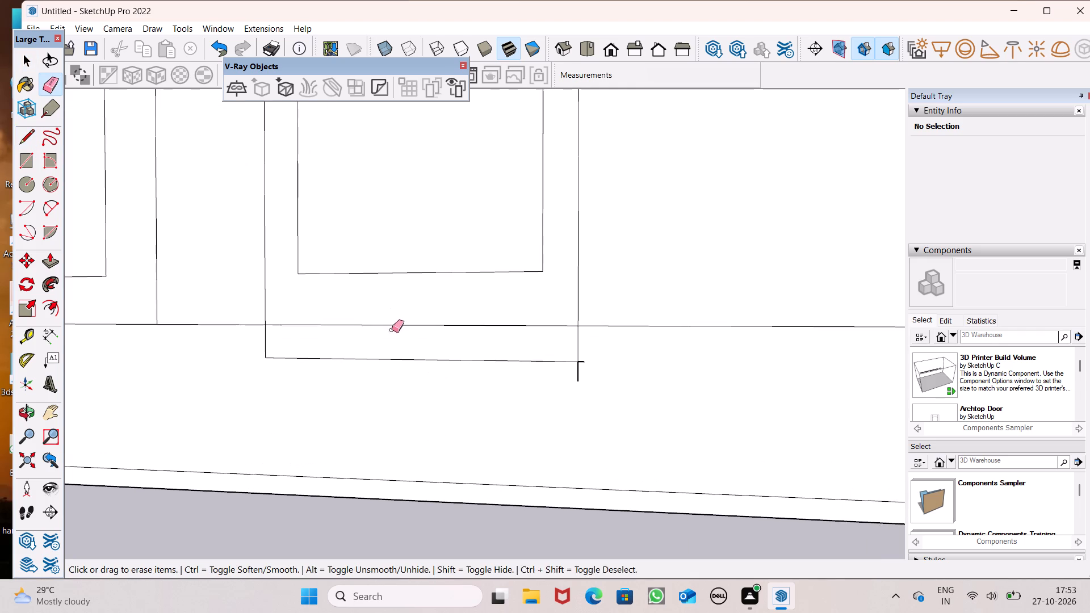
{"action": "left_click_drag", "start_coordinate": [392, 330], "coordinate": [394, 335]}
{"action": "scroll", "coordinate": [609, 387], "scroll_direction": "up", "scroll_amount": 6}
{"action": "left_click_drag", "start_coordinate": [561, 343], "coordinate": [546, 373]}
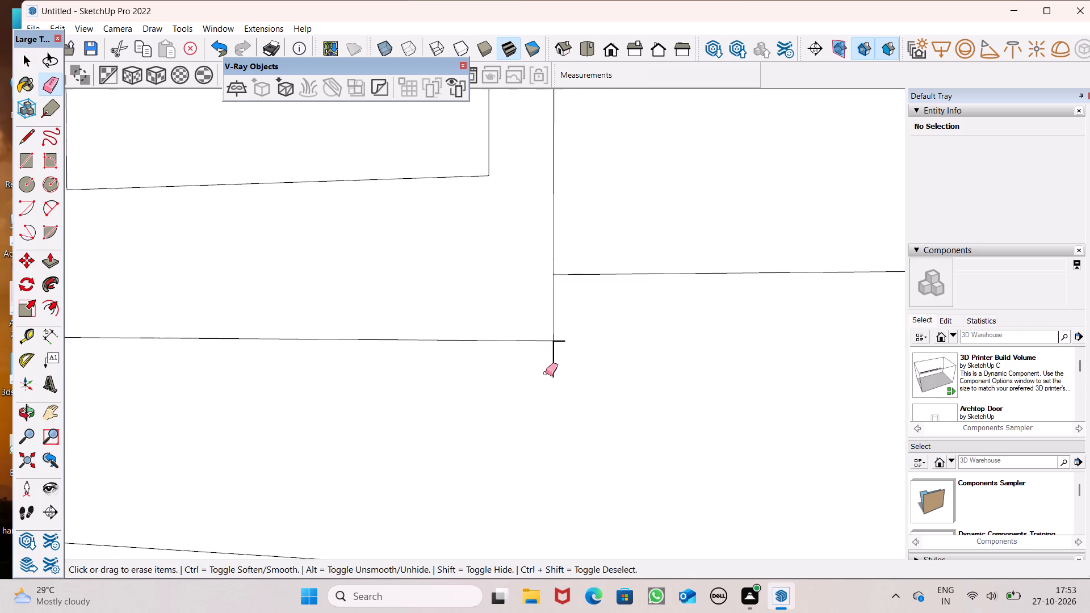
{"action": "left_click_drag", "start_coordinate": [546, 373], "coordinate": [560, 334]}
Draw a horizontal line about 8' 2" across the middle column just below the bottom-storey window, closing off a strip.
{"action": "scroll", "coordinate": [590, 375], "scroll_direction": "down", "scroll_amount": 13}
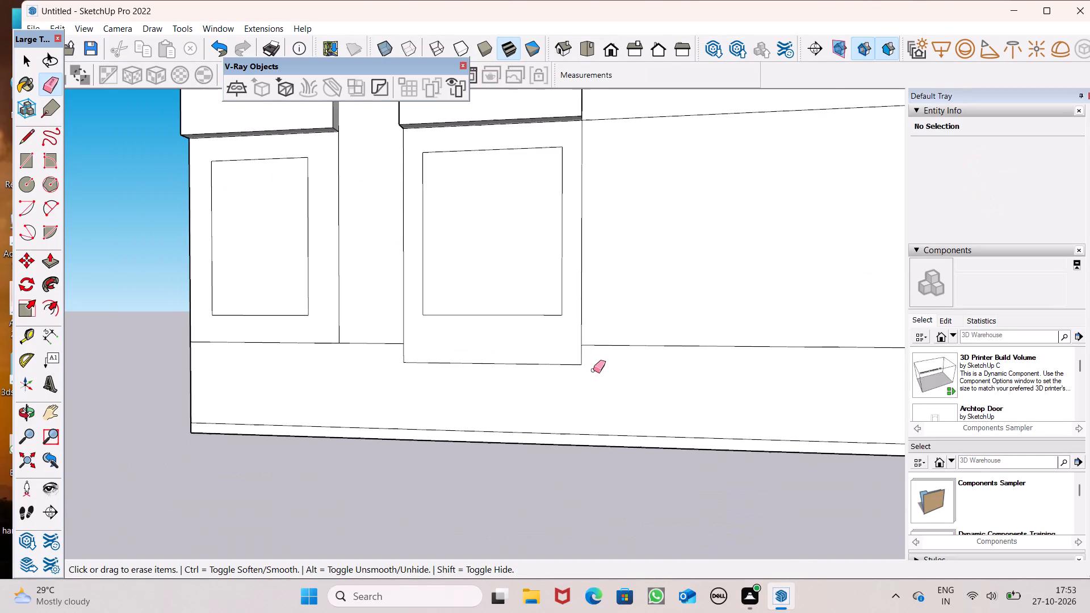
{"action": "scroll", "coordinate": [593, 370], "scroll_direction": "down", "scroll_amount": 6}
{"action": "scroll", "coordinate": [406, 281], "scroll_direction": "up", "scroll_amount": 2}
{"action": "scroll", "coordinate": [211, 279], "scroll_direction": "down", "scroll_amount": 4}
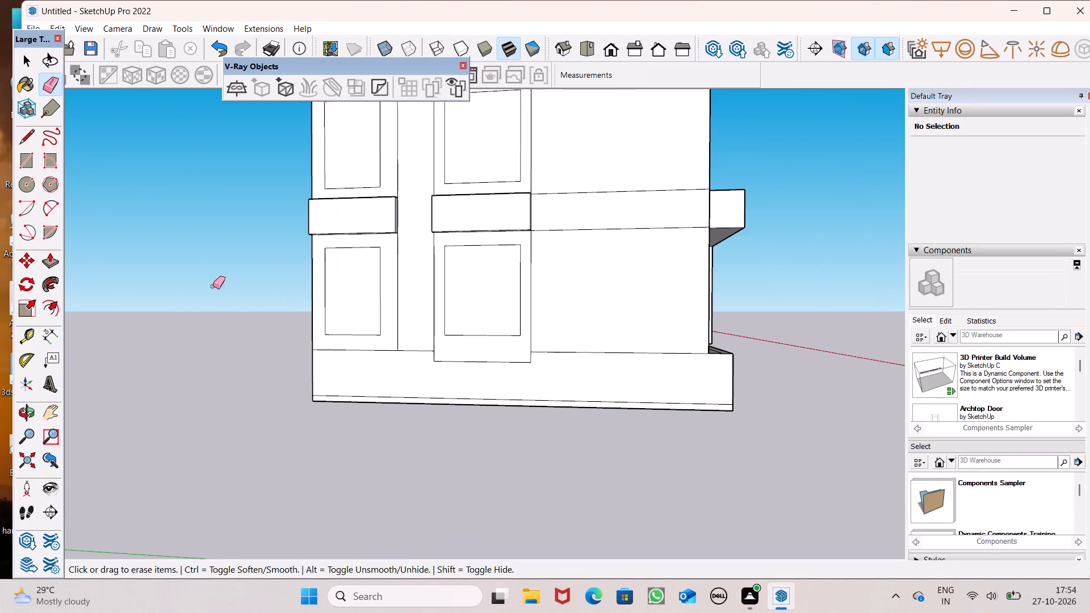
{"action": "middle_click_drag", "start_coordinate": [220, 368], "coordinate": [220, 411]}
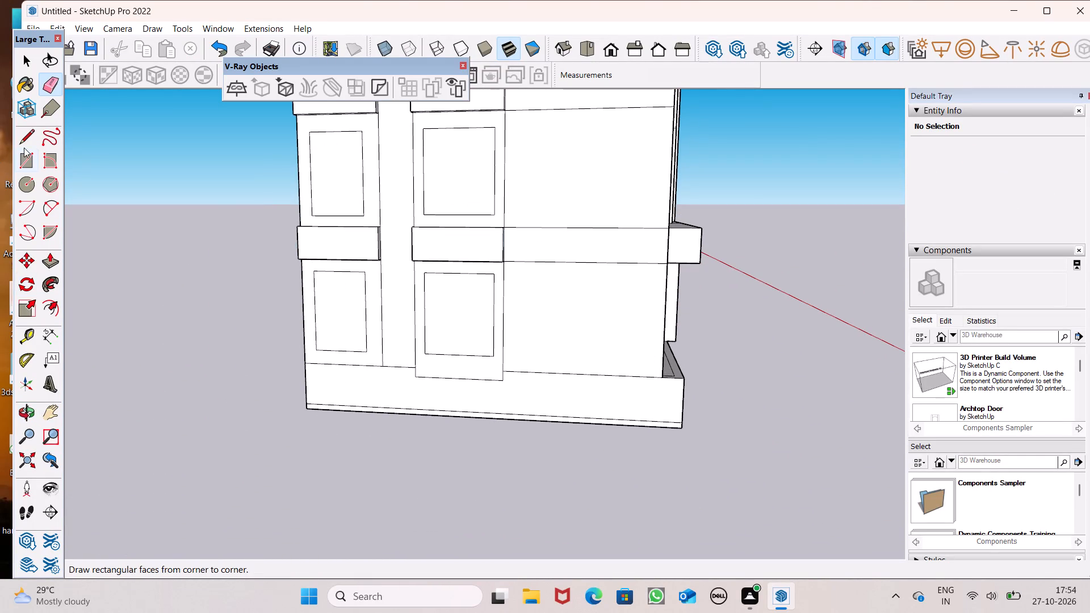
{"action": "left_click", "coordinate": [20, 132]}
{"action": "scroll", "coordinate": [534, 373], "scroll_direction": "up", "scroll_amount": 6}
{"action": "scroll", "coordinate": [447, 367], "scroll_direction": "up", "scroll_amount": 5}
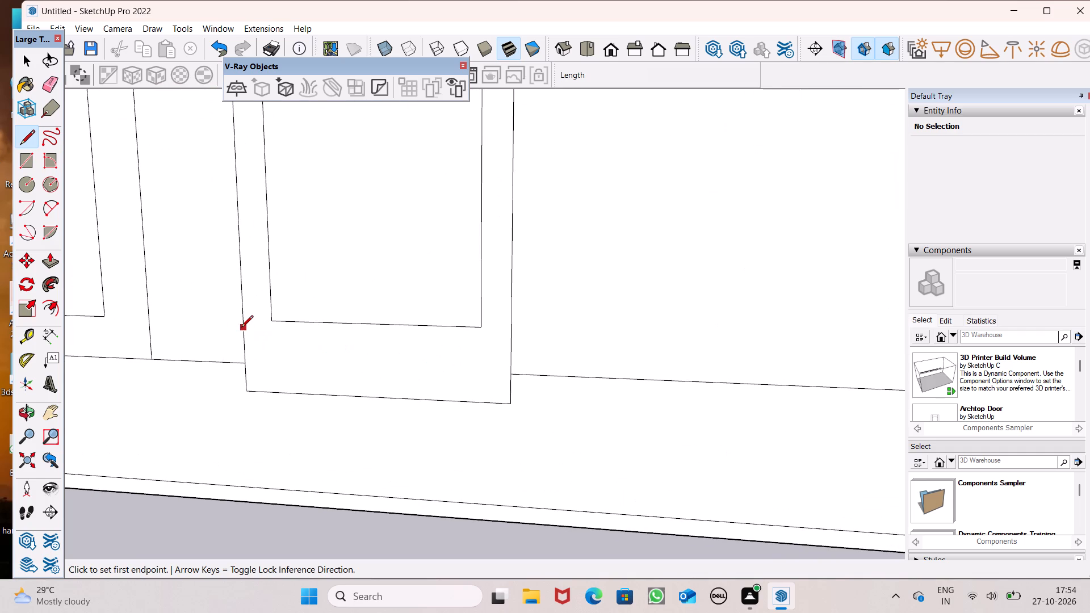
{"action": "left_click", "coordinate": [241, 328]}
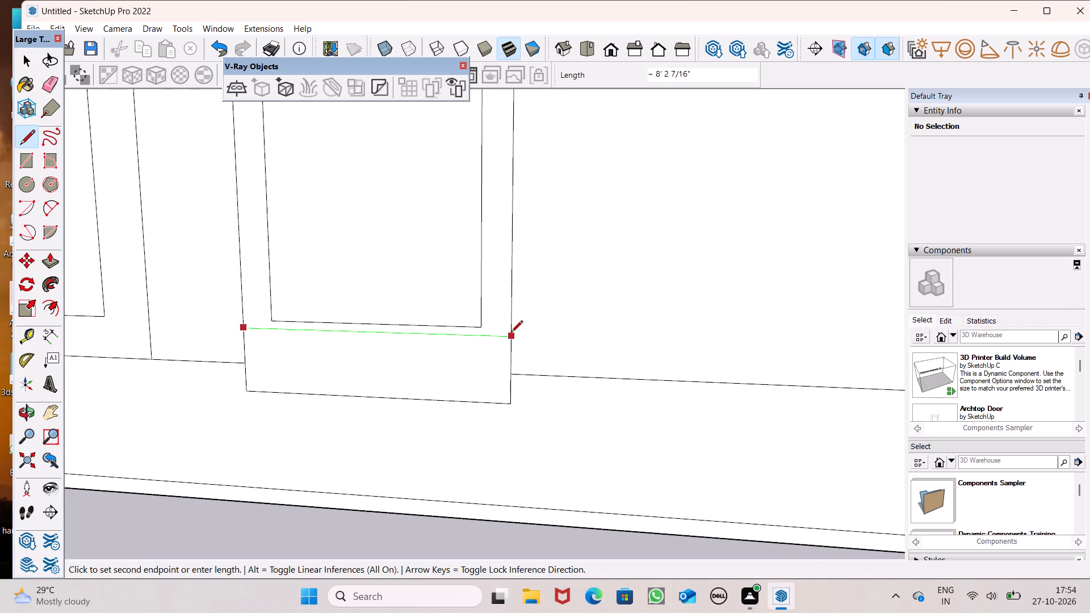
{"action": "key", "text": "space"}
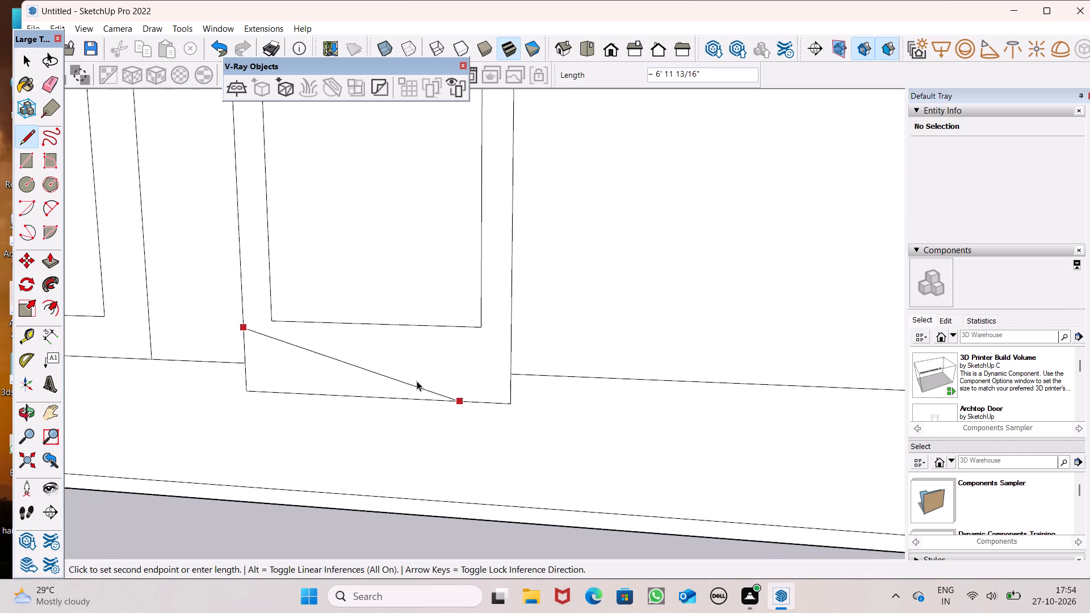
{"action": "left_click", "coordinate": [23, 140]}
{"action": "scroll", "coordinate": [311, 397], "scroll_direction": "up", "scroll_amount": 3}
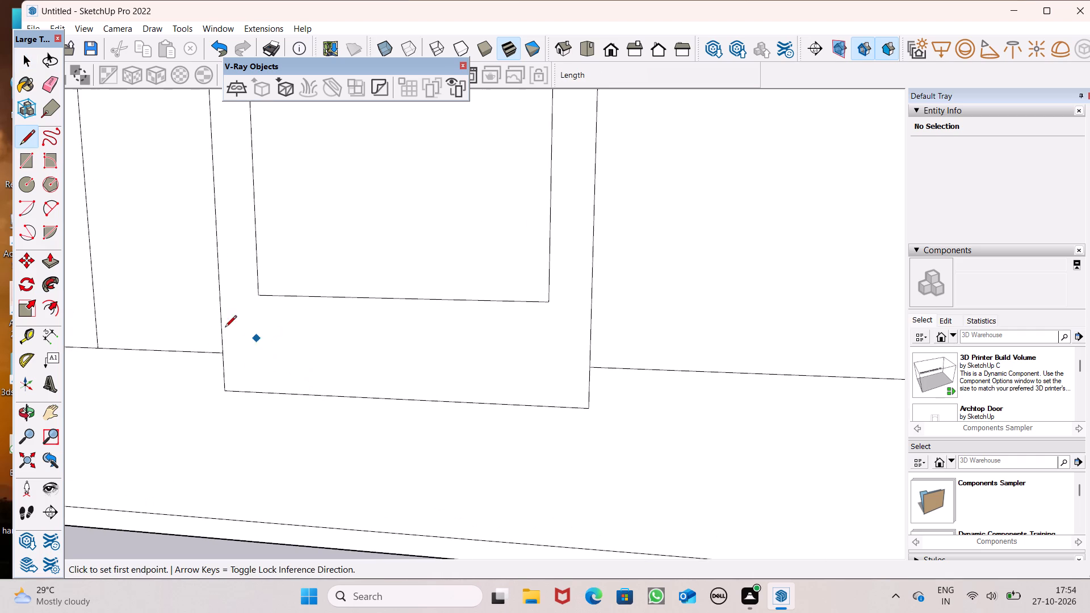
{"action": "left_click", "coordinate": [219, 313]}
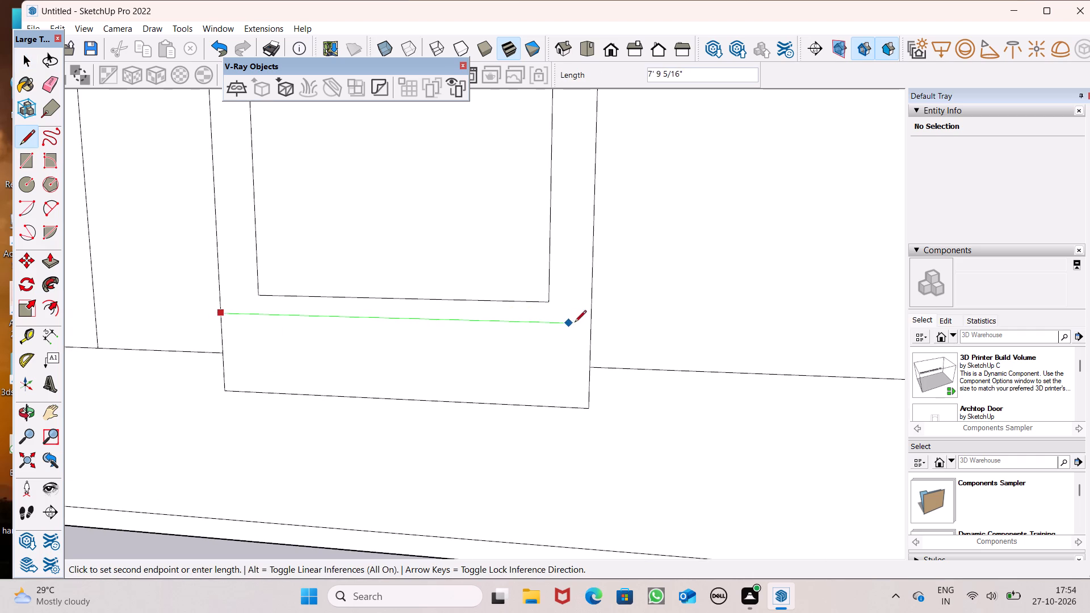
{"action": "left_click", "coordinate": [585, 326]}
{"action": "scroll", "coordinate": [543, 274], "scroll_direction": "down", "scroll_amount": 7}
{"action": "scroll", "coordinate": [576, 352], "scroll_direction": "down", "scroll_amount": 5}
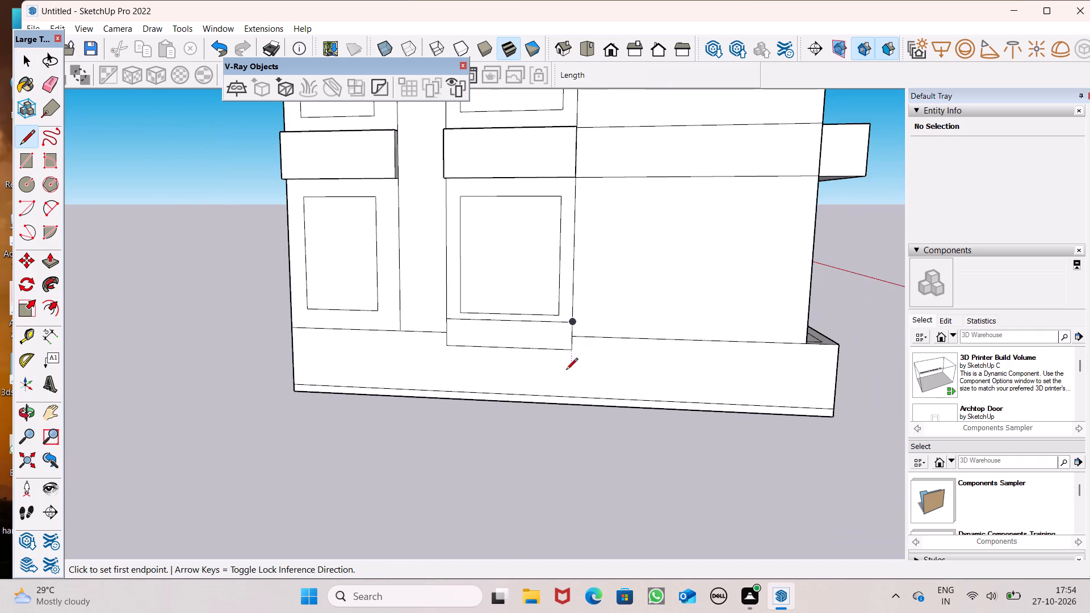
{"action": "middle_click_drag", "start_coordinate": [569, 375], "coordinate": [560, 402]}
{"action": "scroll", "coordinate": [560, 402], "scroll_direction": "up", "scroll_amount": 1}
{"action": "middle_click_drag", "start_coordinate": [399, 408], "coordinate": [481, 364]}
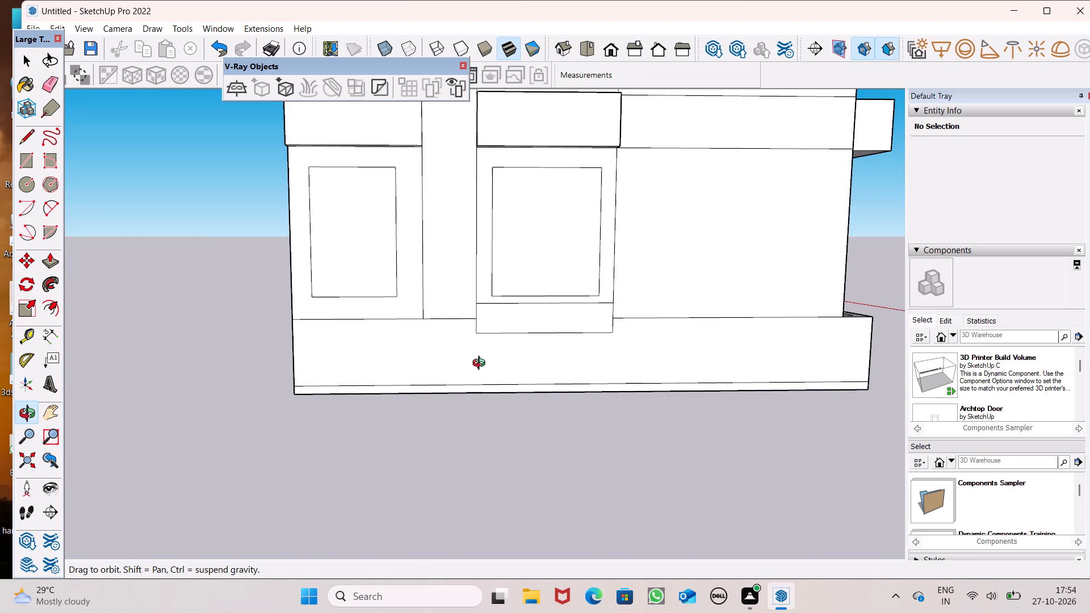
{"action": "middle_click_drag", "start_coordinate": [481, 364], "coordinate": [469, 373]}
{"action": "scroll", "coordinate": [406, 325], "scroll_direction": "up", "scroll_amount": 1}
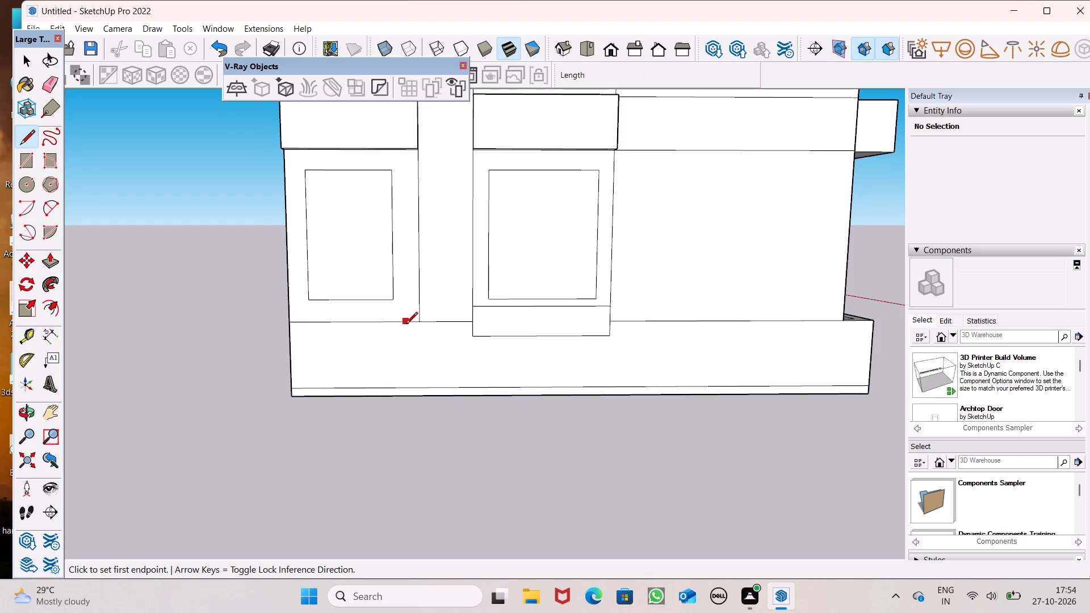
Draw a 4' vertical line down through the plinth, continuing the left column's inner edge to the line near the base.
{"action": "scroll", "coordinate": [413, 325], "scroll_direction": "up", "scroll_amount": 4}
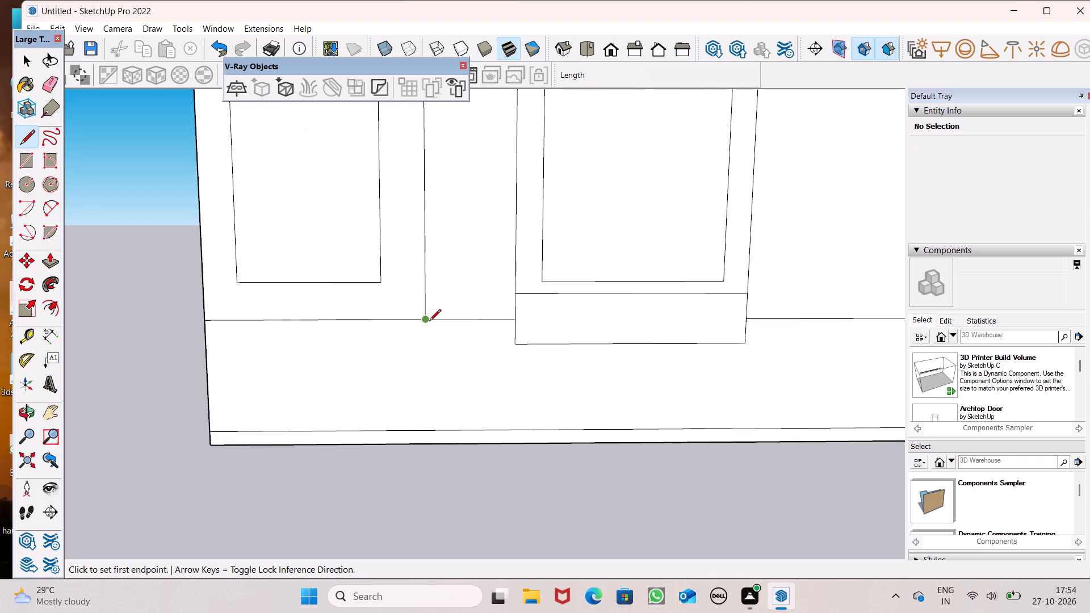
{"action": "left_click", "coordinate": [429, 322]}
{"action": "left_click", "coordinate": [424, 433]}
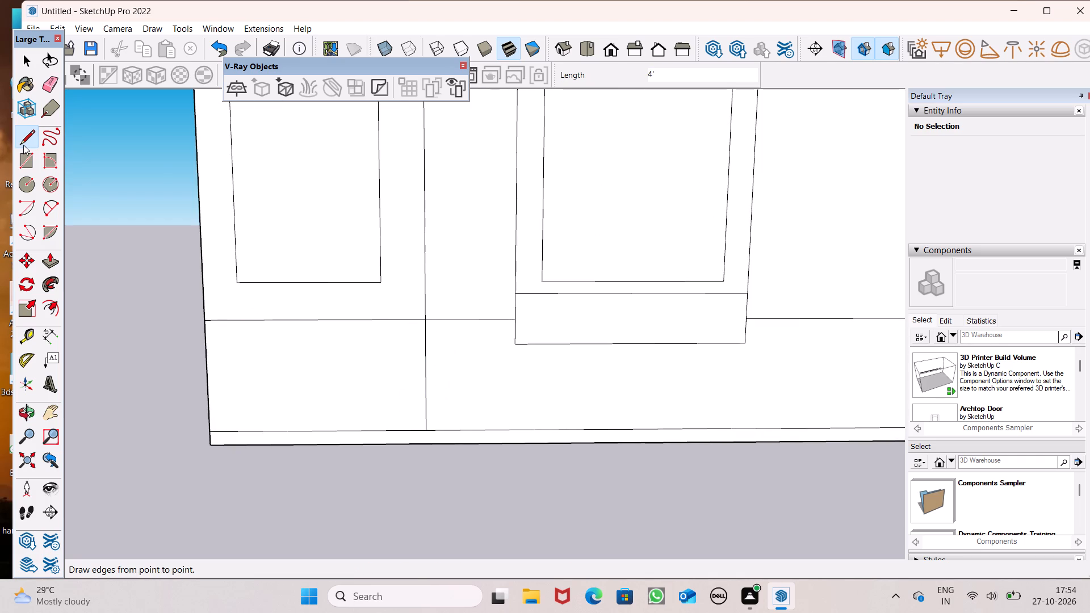
Erase the plinth's top line where it crosses the left column.
{"action": "left_click", "coordinate": [50, 90]}
{"action": "left_click_drag", "start_coordinate": [305, 311], "coordinate": [309, 323]}
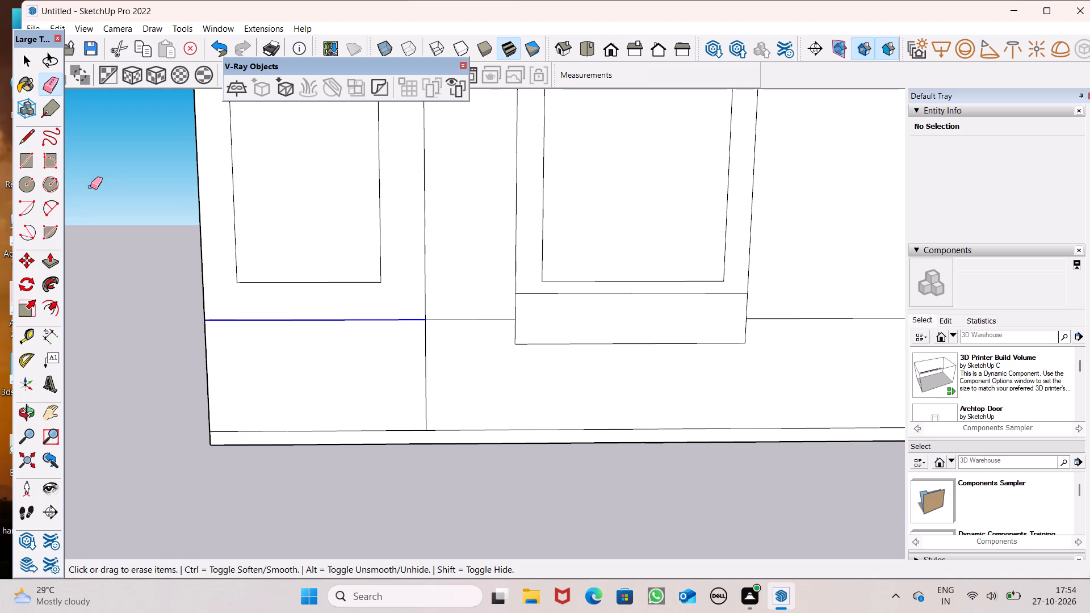
Draw a horizontal line about 7' 8" across the left column, just below its bottom-storey window.
{"action": "left_click", "coordinate": [18, 140]}
{"action": "scroll", "coordinate": [183, 275], "scroll_direction": "up", "scroll_amount": 2}
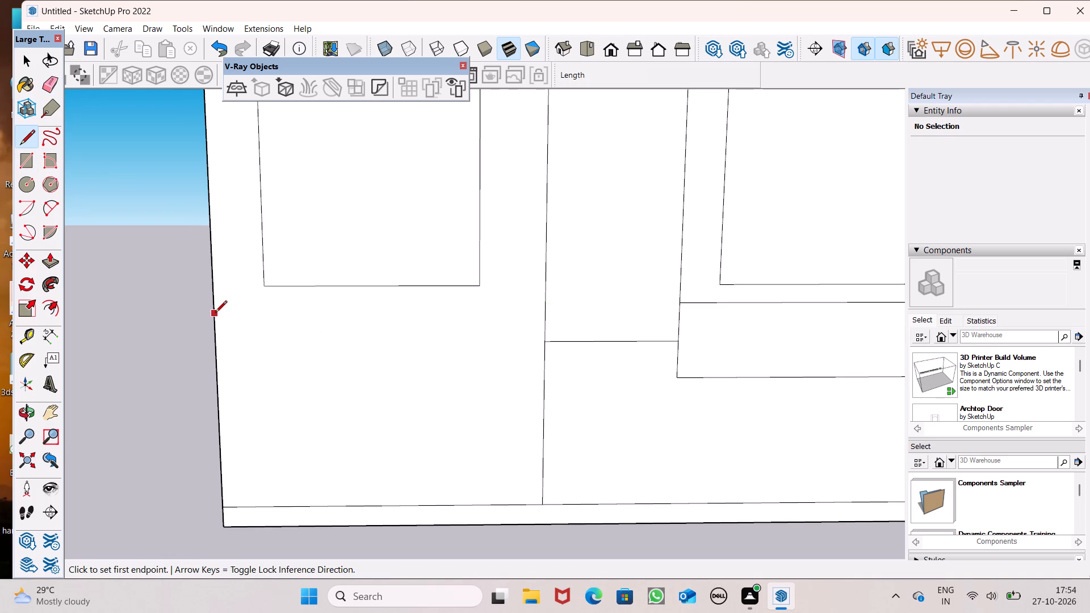
{"action": "left_click", "coordinate": [215, 313]}
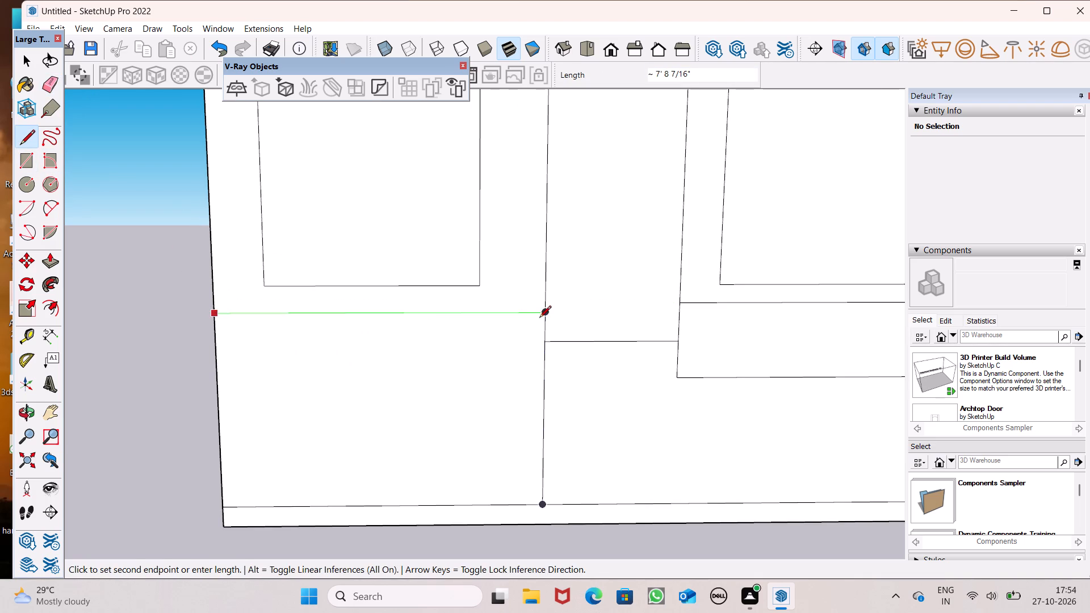
{"action": "left_click", "coordinate": [539, 317]}
{"action": "key", "text": "space"}
Pull the middle column's strip below the bottom-storey window outward 9", matching the projecting band above it.
{"action": "scroll", "coordinate": [237, 268], "scroll_direction": "down", "scroll_amount": 8}
{"action": "scroll", "coordinate": [209, 322], "scroll_direction": "down", "scroll_amount": 6}
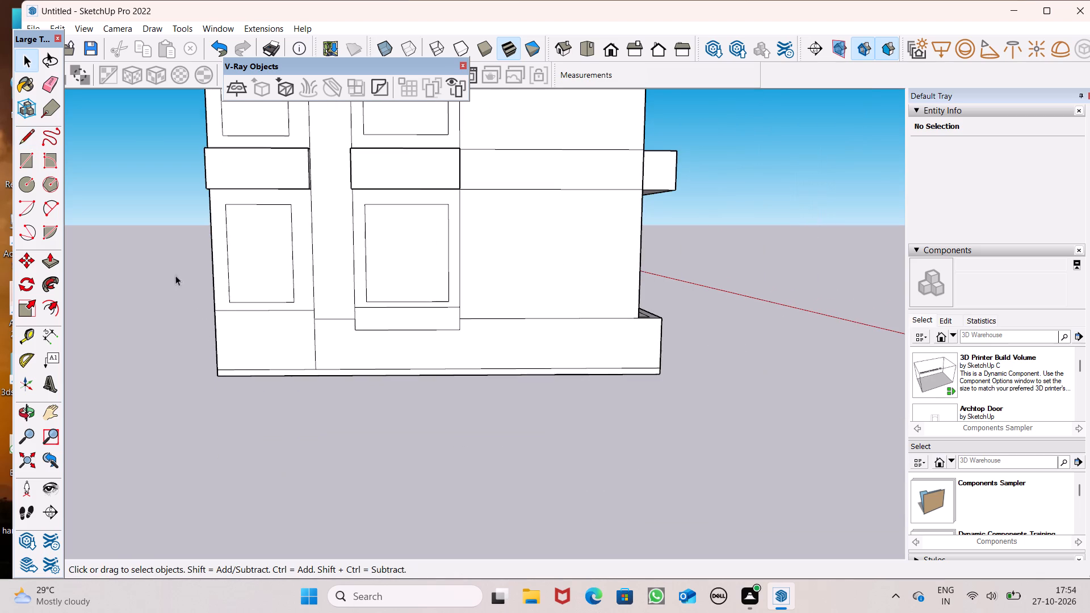
{"action": "middle_click_drag", "start_coordinate": [219, 305], "coordinate": [173, 358]}
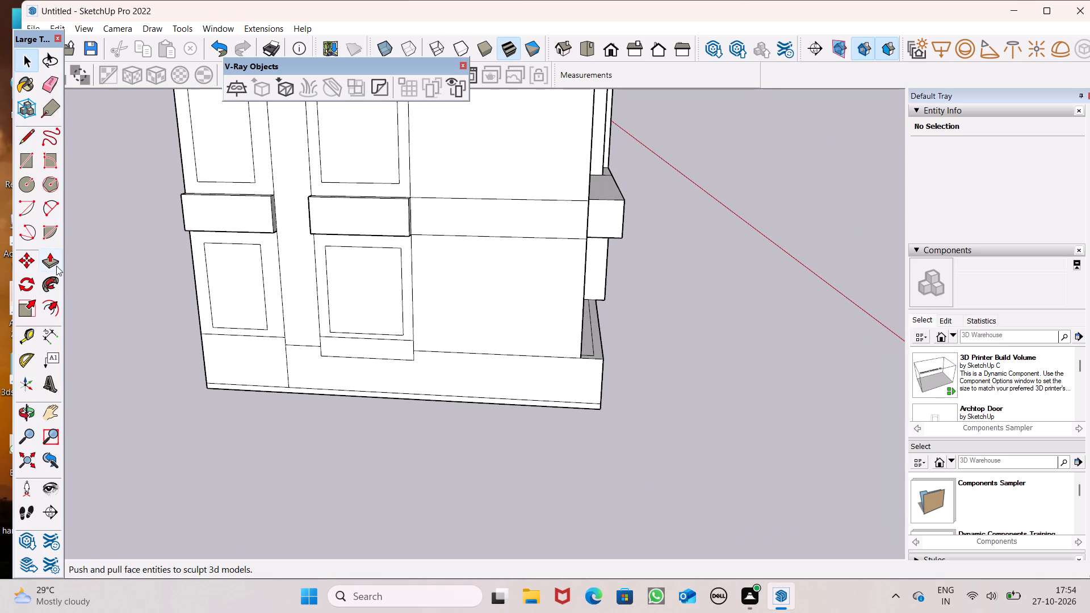
{"action": "left_click", "coordinate": [56, 266]}
{"action": "scroll", "coordinate": [183, 322], "scroll_direction": "up", "scroll_amount": 3}
{"action": "middle_click_drag", "start_coordinate": [364, 354], "coordinate": [321, 414]}
{"action": "scroll", "coordinate": [321, 414], "scroll_direction": "up", "scroll_amount": 1}
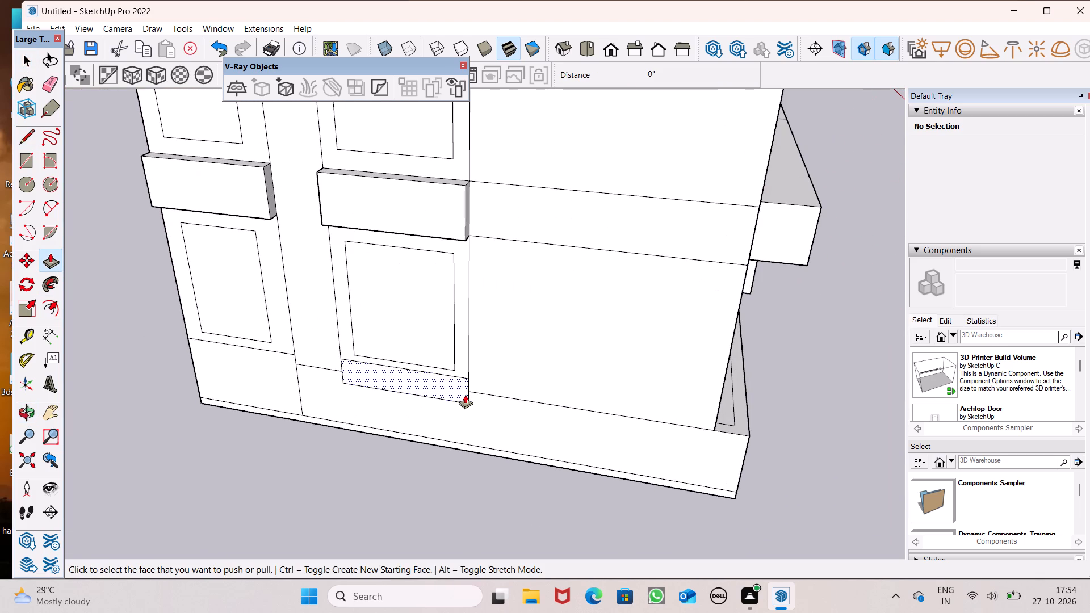
{"action": "left_click_drag", "start_coordinate": [463, 394], "coordinate": [406, 237]}
Pull the left column's base panel below the bottom-storey window outward 9", level with the middle column's new band.
{"action": "left_click_drag", "start_coordinate": [282, 384], "coordinate": [280, 399]}
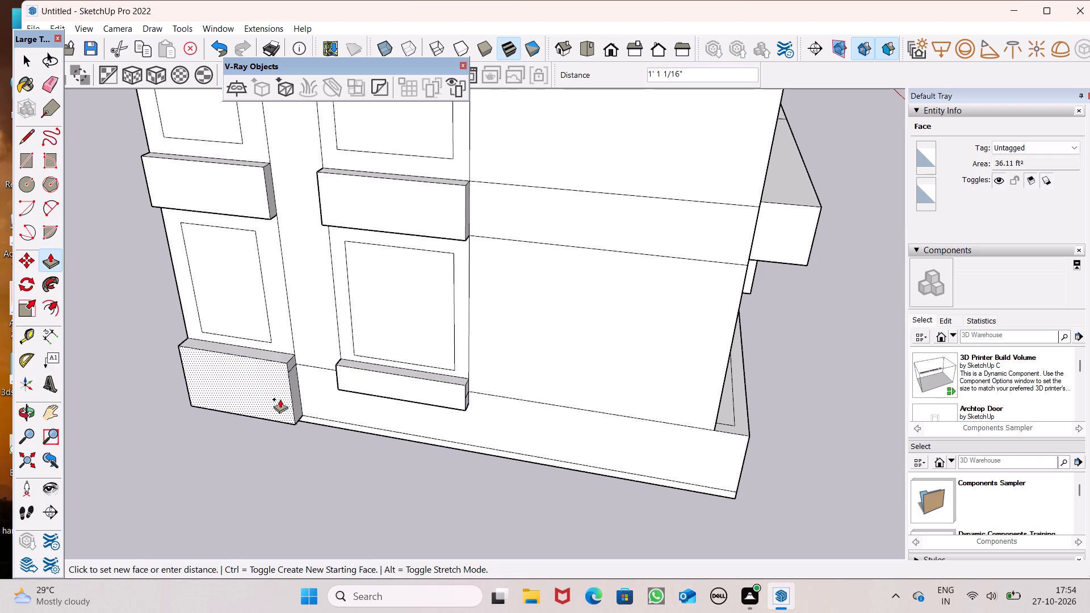
{"action": "left_click_drag", "start_coordinate": [280, 399], "coordinate": [363, 386]}
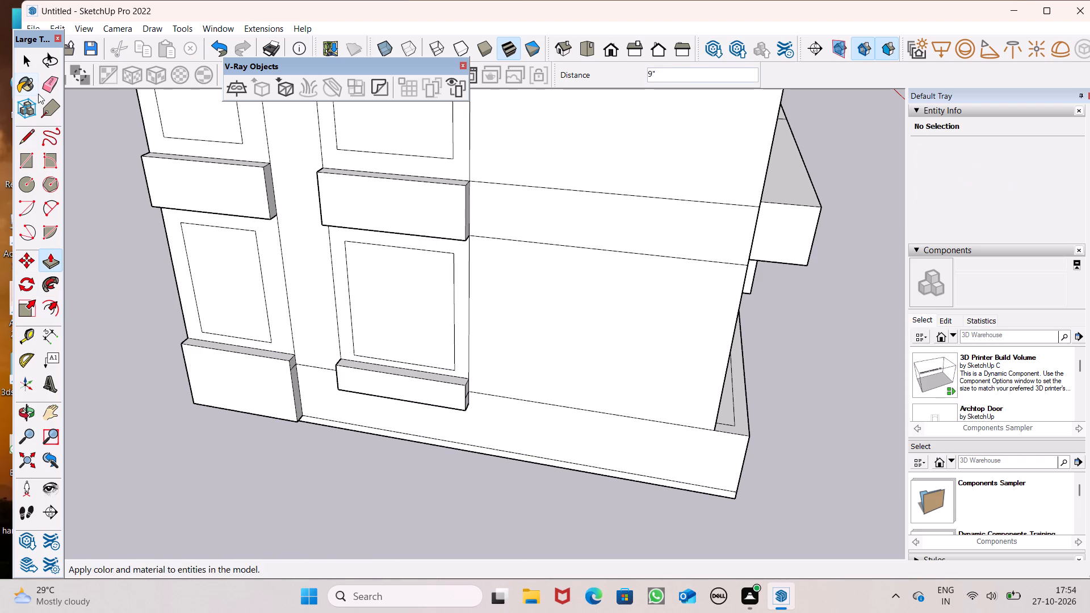
Erase the leftover plinth line on the inner side face of the left column's projecting base block.
{"action": "left_click", "coordinate": [47, 93]}
{"action": "middle_click_drag", "start_coordinate": [278, 451], "coordinate": [278, 343]}
{"action": "scroll", "coordinate": [282, 345], "scroll_direction": "up", "scroll_amount": 8}
{"action": "middle_click_drag", "start_coordinate": [306, 374], "coordinate": [251, 395]}
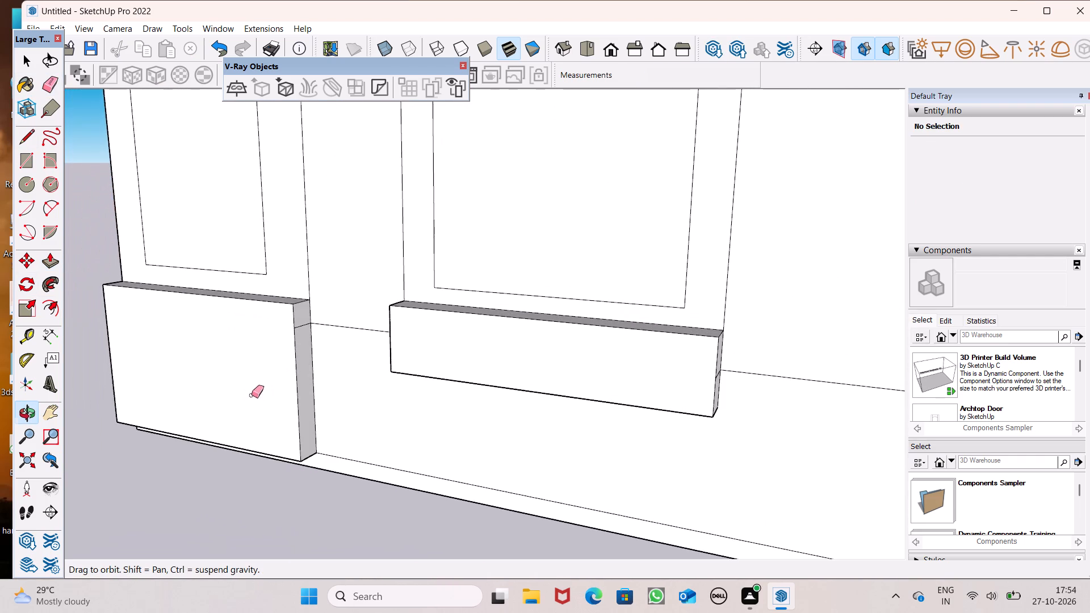
{"action": "scroll", "coordinate": [291, 378], "scroll_direction": "up", "scroll_amount": 6}
{"action": "left_click", "coordinate": [310, 293]}
{"action": "scroll", "coordinate": [393, 364], "scroll_direction": "down", "scroll_amount": 5}
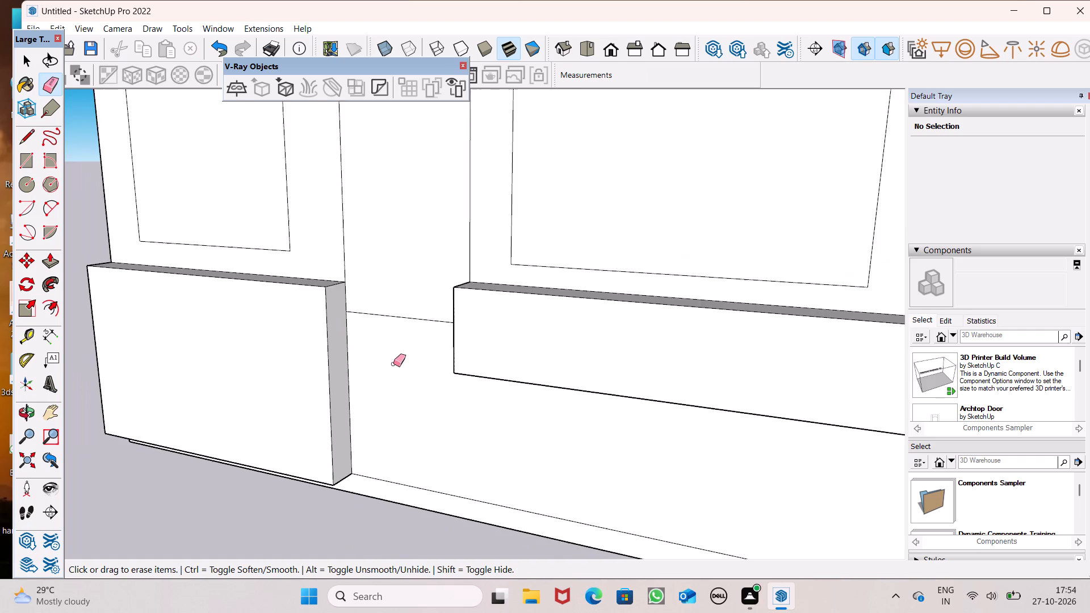
Erase the leftover plinth line on the middle column's lowest band, on the end face away from the left column.
{"action": "scroll", "coordinate": [376, 347], "scroll_direction": "down", "scroll_amount": 5}
{"action": "scroll", "coordinate": [377, 345], "scroll_direction": "up", "scroll_amount": 1}
{"action": "scroll", "coordinate": [378, 333], "scroll_direction": "down", "scroll_amount": 5}
{"action": "middle_click_drag", "start_coordinate": [378, 373], "coordinate": [327, 410]}
{"action": "scroll", "coordinate": [527, 414], "scroll_direction": "up", "scroll_amount": 3}
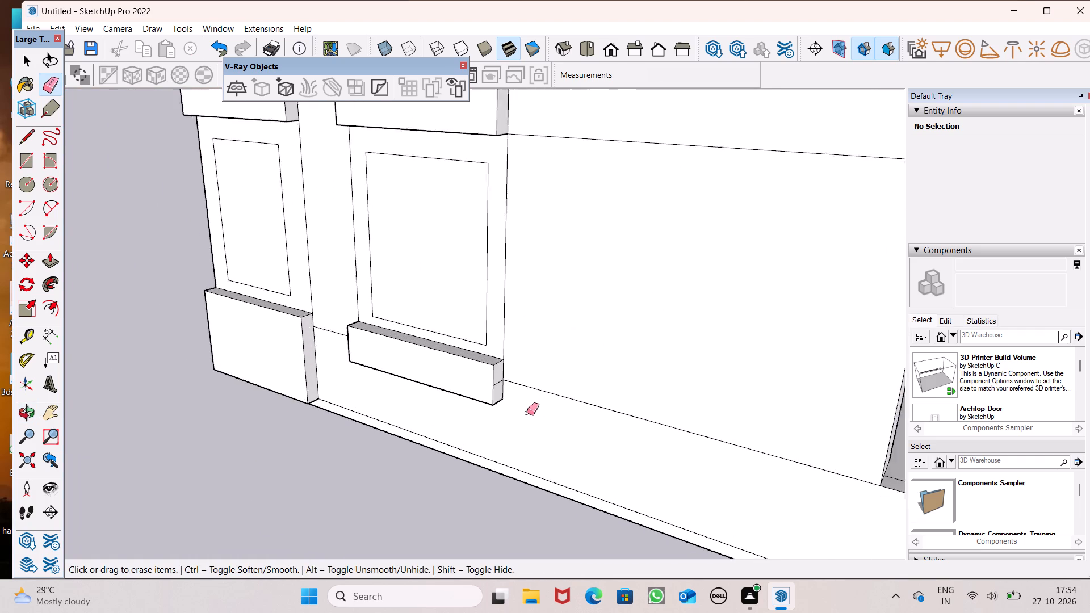
{"action": "scroll", "coordinate": [527, 413], "scroll_direction": "up", "scroll_amount": 3}
{"action": "scroll", "coordinate": [466, 381], "scroll_direction": "up", "scroll_amount": 6}
{"action": "left_click_drag", "start_coordinate": [497, 358], "coordinate": [501, 363]}
{"action": "scroll", "coordinate": [493, 370], "scroll_direction": "down", "scroll_amount": 12}
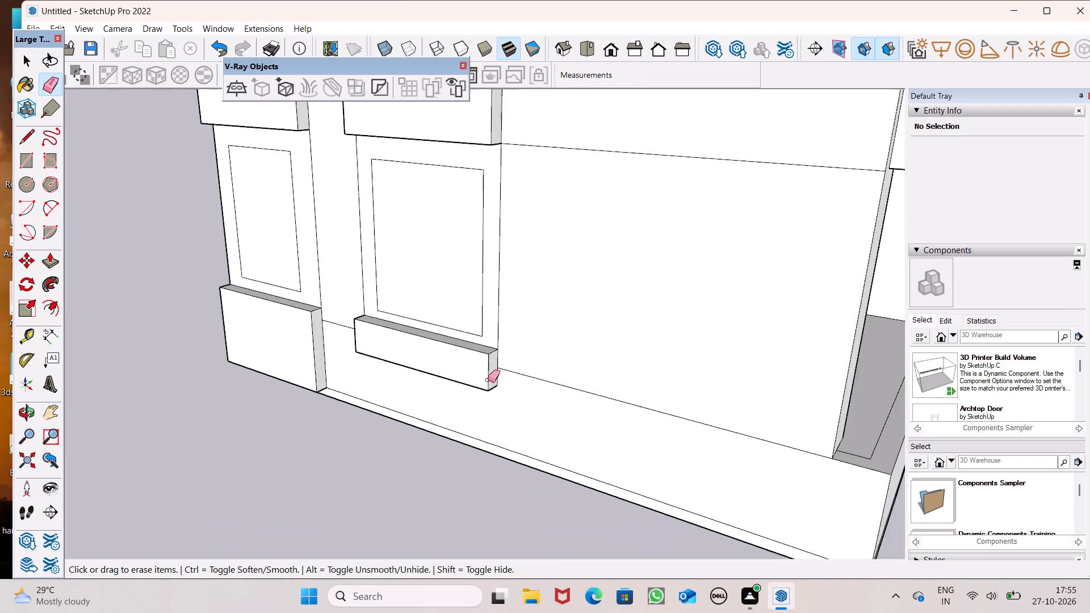
Erase the leftover plinth line on the middle column's lowest band, on the end face towards the left column.
{"action": "scroll", "coordinate": [488, 380], "scroll_direction": "down", "scroll_amount": 2}
{"action": "scroll", "coordinate": [425, 386], "scroll_direction": "down", "scroll_amount": 4}
{"action": "middle_click_drag", "start_coordinate": [379, 415], "coordinate": [726, 339]}
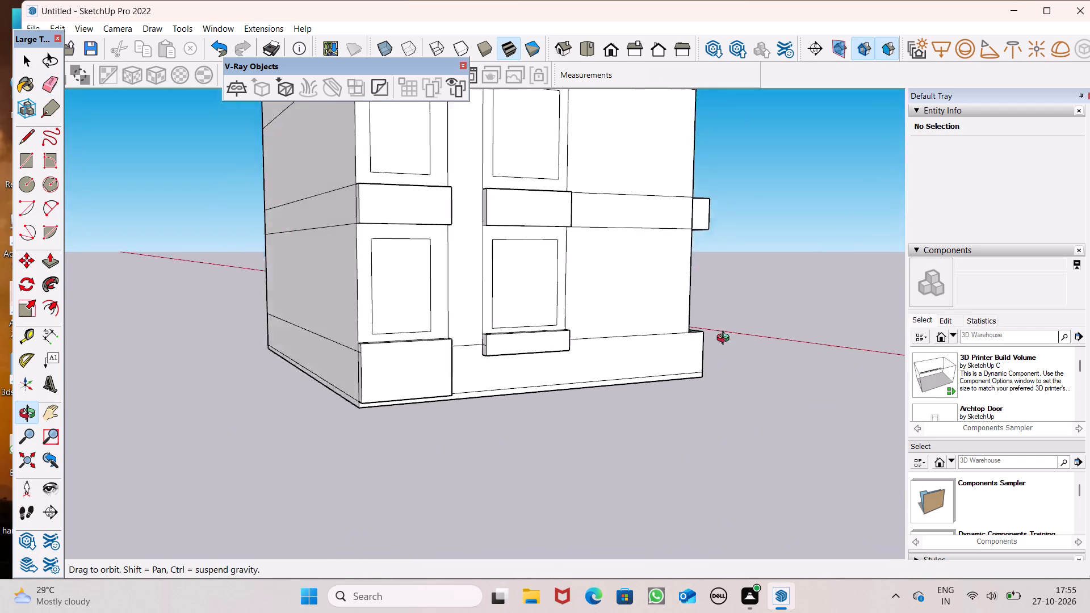
{"action": "middle_click_drag", "start_coordinate": [726, 339], "coordinate": [784, 333]}
{"action": "scroll", "coordinate": [425, 351], "scroll_direction": "up", "scroll_amount": 8}
{"action": "scroll", "coordinate": [502, 364], "scroll_direction": "up", "scroll_amount": 6}
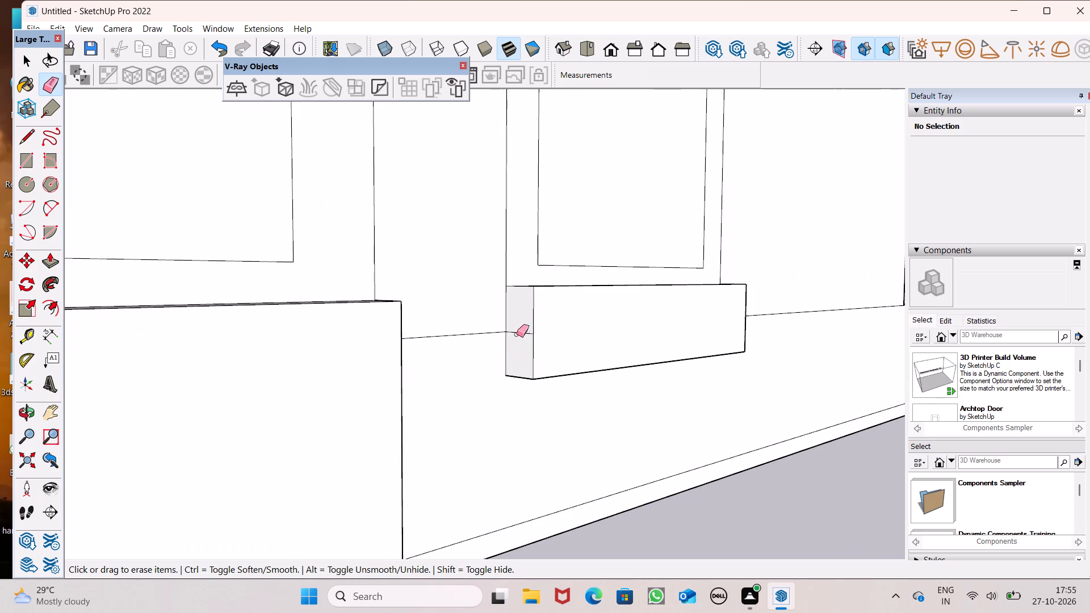
{"action": "left_click_drag", "start_coordinate": [519, 330], "coordinate": [519, 341]}
{"action": "key", "text": "space"}
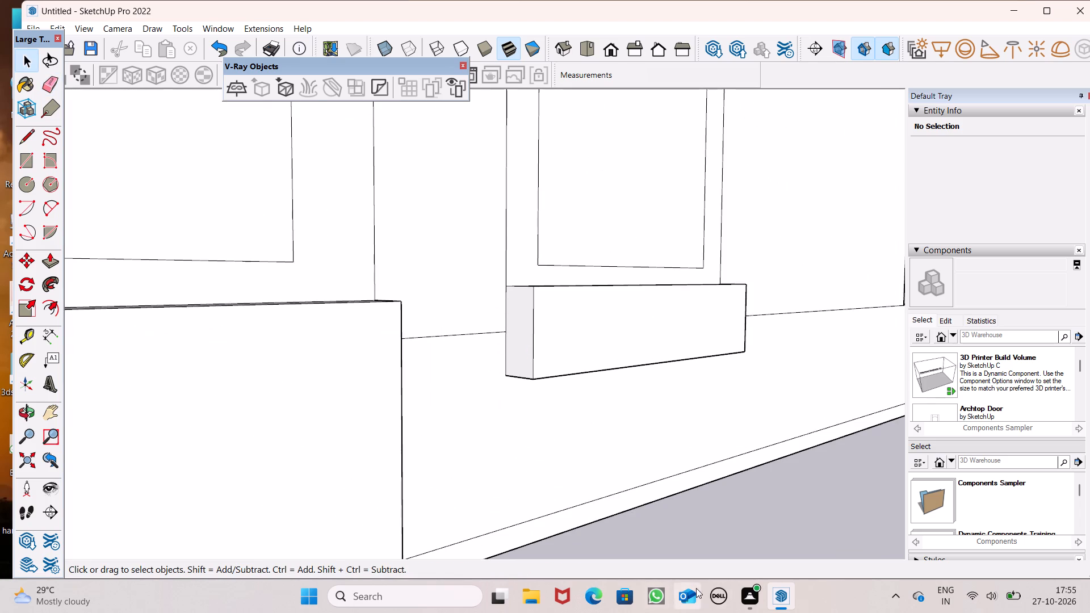
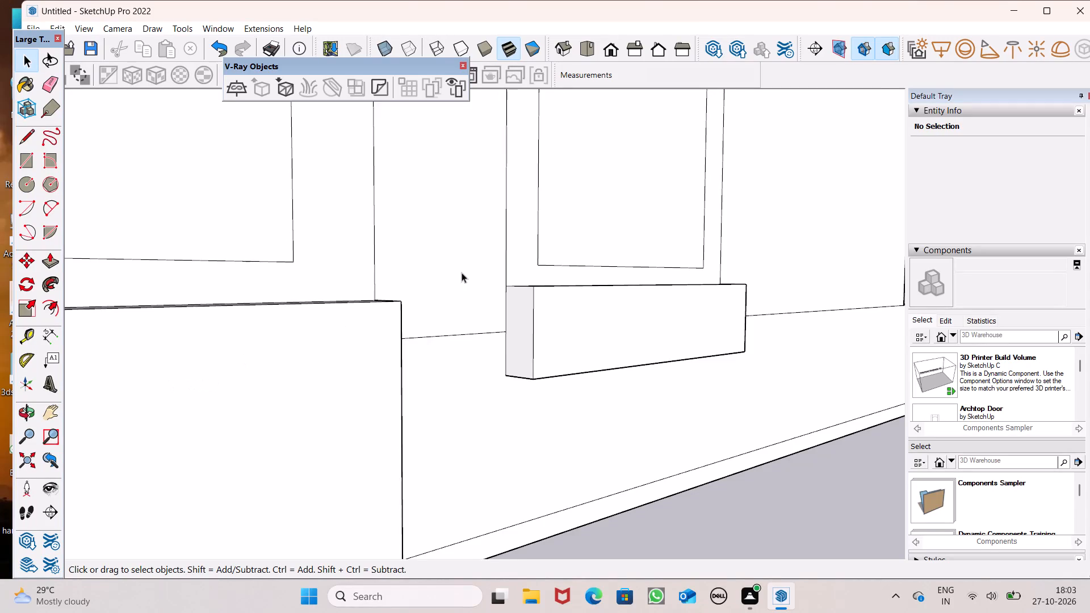
Examine the outer side face's lower storeys, plinth and projecting bands, and how they meet the front corner.
{"action": "scroll", "coordinate": [462, 272], "scroll_direction": "down", "scroll_amount": 1}
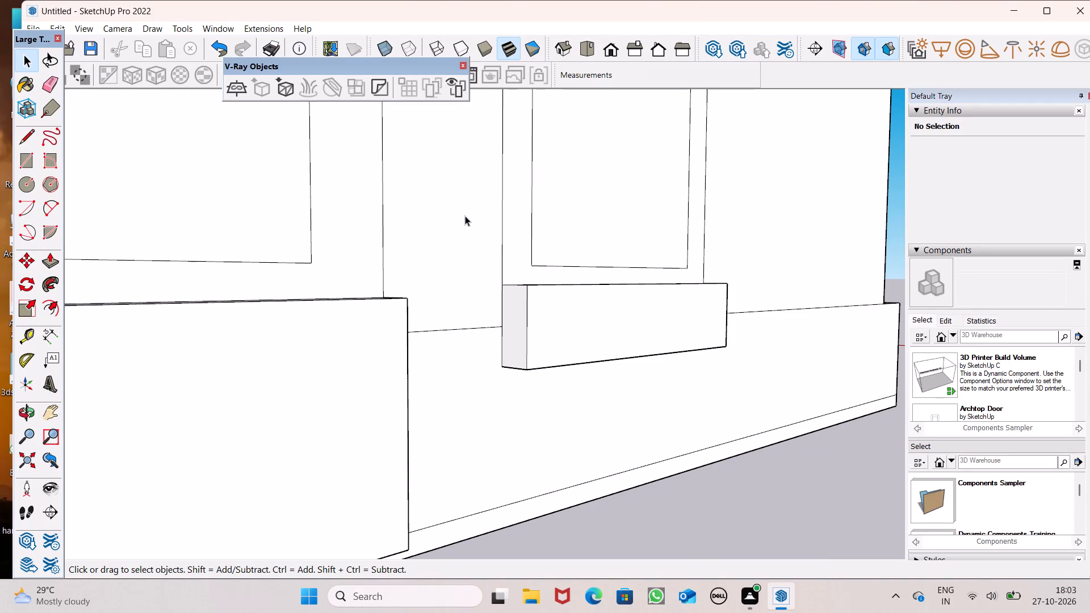
{"action": "scroll", "coordinate": [1089, 2], "scroll_direction": "down", "scroll_amount": 2}
{"action": "scroll", "coordinate": [652, 329], "scroll_direction": "down", "scroll_amount": 10}
{"action": "middle_click_drag", "start_coordinate": [648, 374], "coordinate": [646, 383]}
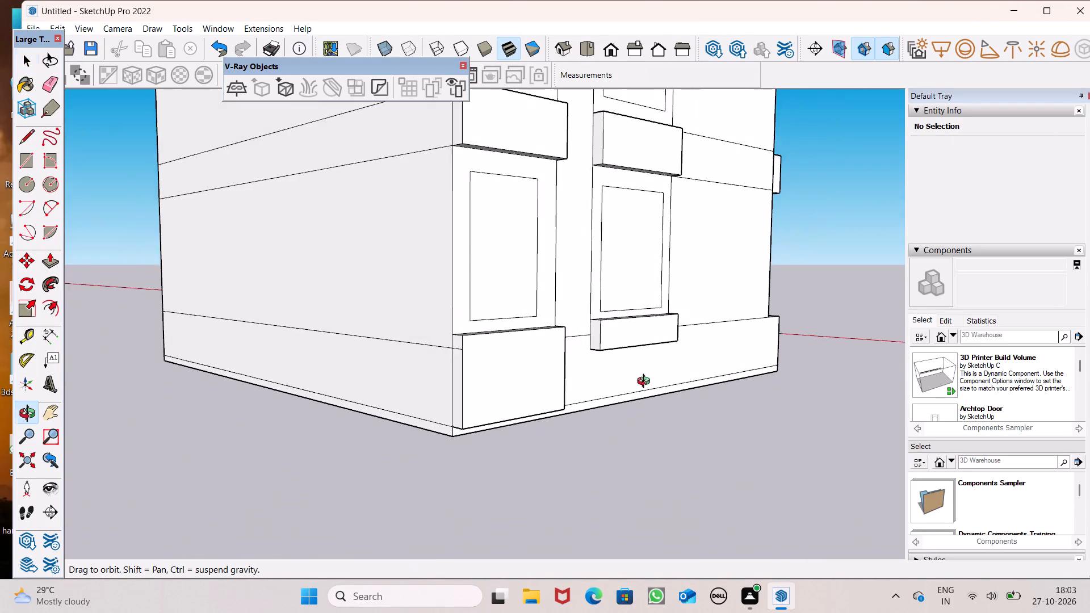
{"action": "middle_click_drag", "start_coordinate": [646, 383], "coordinate": [533, 384]}
{"action": "scroll", "coordinate": [533, 372], "scroll_direction": "up", "scroll_amount": 1}
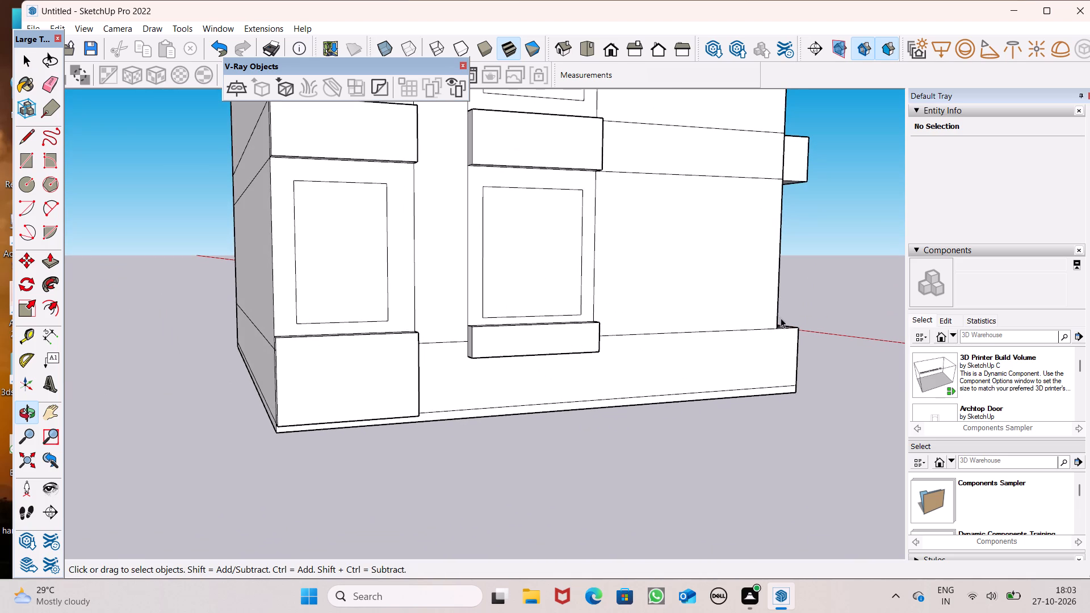
{"action": "scroll", "coordinate": [701, 287], "scroll_direction": "down", "scroll_amount": 6}
{"action": "middle_click_drag", "start_coordinate": [687, 283], "coordinate": [296, 353]}
{"action": "scroll", "coordinate": [397, 312], "scroll_direction": "down", "scroll_amount": 5}
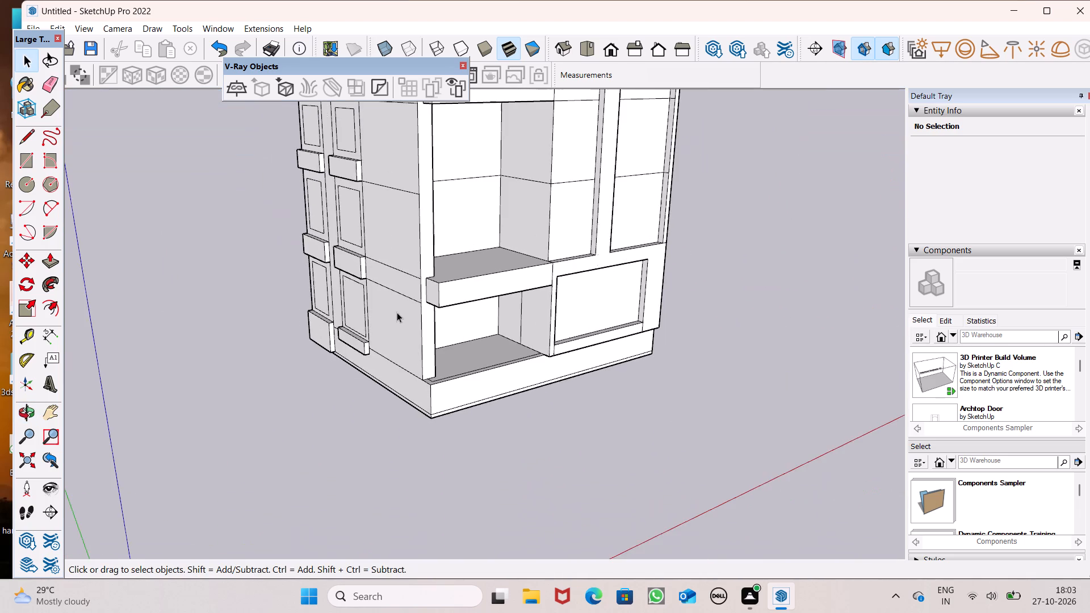
{"action": "middle_click_drag", "start_coordinate": [391, 332], "coordinate": [643, 294]}
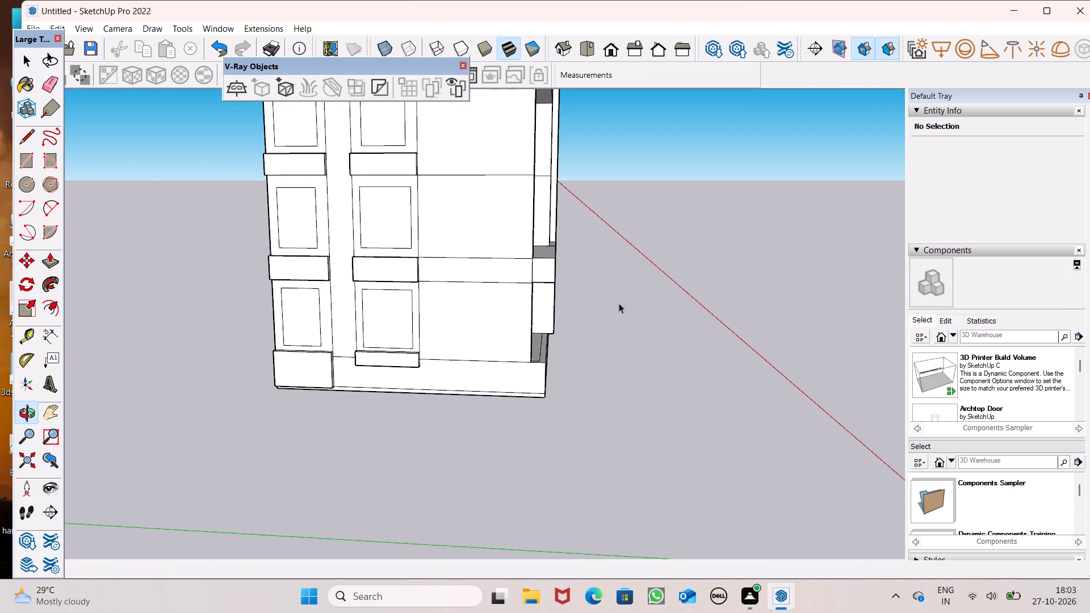
{"action": "scroll", "coordinate": [619, 303], "scroll_direction": "down", "scroll_amount": 2}
{"action": "middle_click_drag", "start_coordinate": [544, 326], "coordinate": [620, 237]}
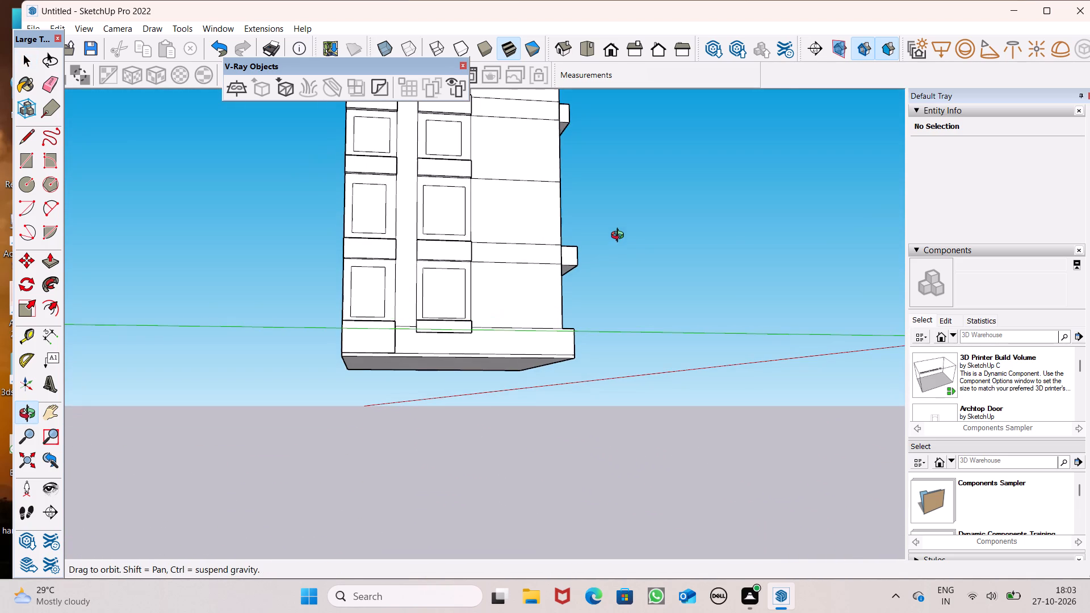
{"action": "middle_click_drag", "start_coordinate": [620, 237], "coordinate": [620, 237]}
{"action": "scroll", "coordinate": [620, 240], "scroll_direction": "up", "scroll_amount": 4}
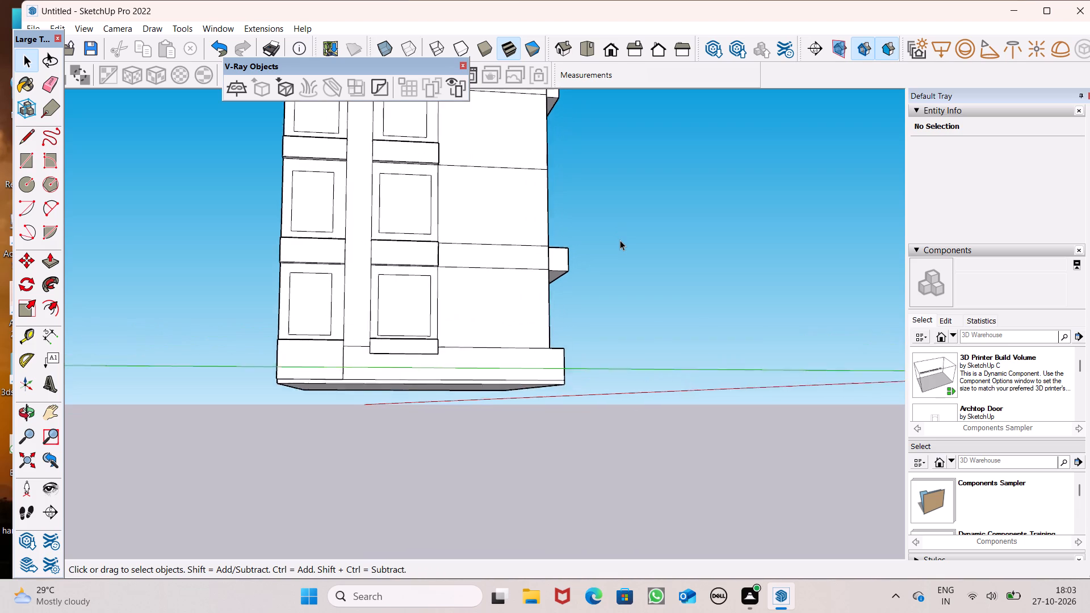
{"action": "scroll", "coordinate": [620, 240], "scroll_direction": "up", "scroll_amount": 1}
{"action": "middle_click_drag", "start_coordinate": [613, 290], "coordinate": [573, 326]}
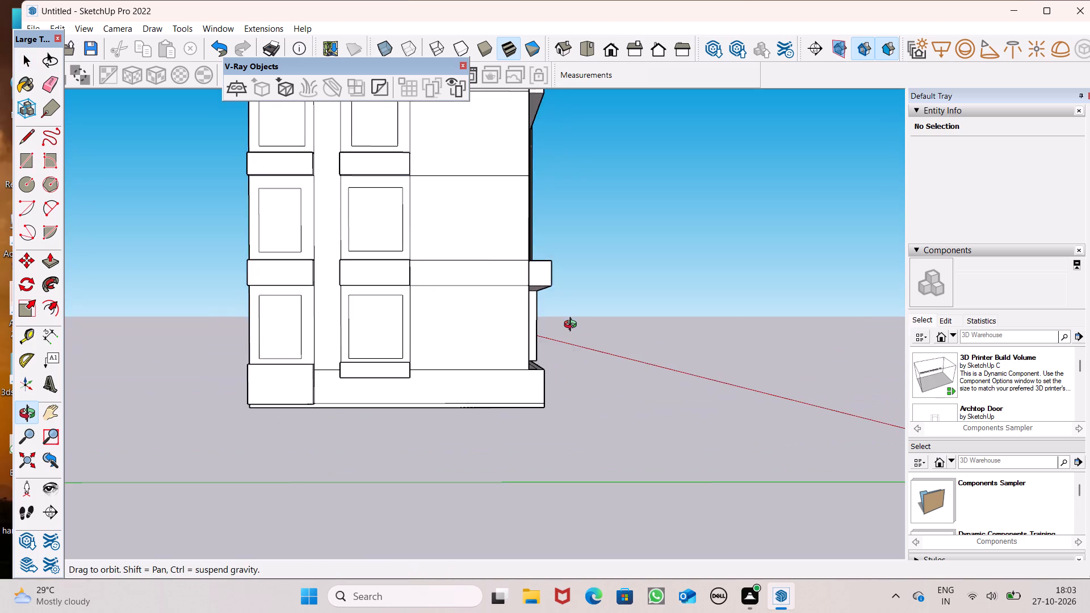
{"action": "middle_click_drag", "start_coordinate": [573, 326], "coordinate": [526, 338]}
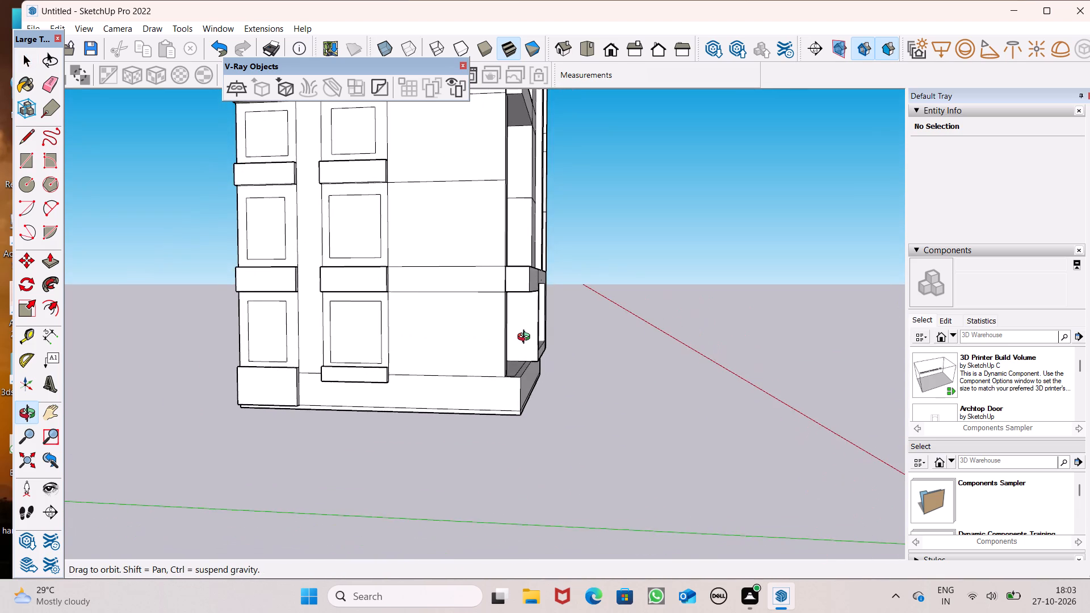
{"action": "middle_click_drag", "start_coordinate": [526, 338], "coordinate": [533, 331]}
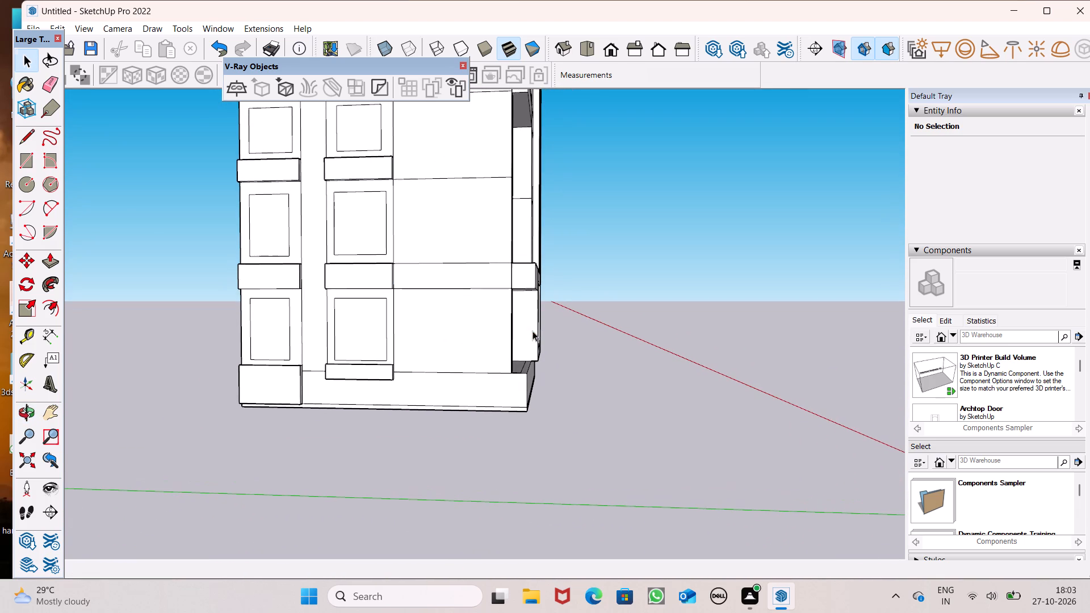
{"action": "middle_click_drag", "start_coordinate": [533, 331], "coordinate": [539, 331]}
Push the full-height front end face of the outer side wall inward about 2' 11 7/8".
{"action": "left_click", "coordinate": [16, 145]}
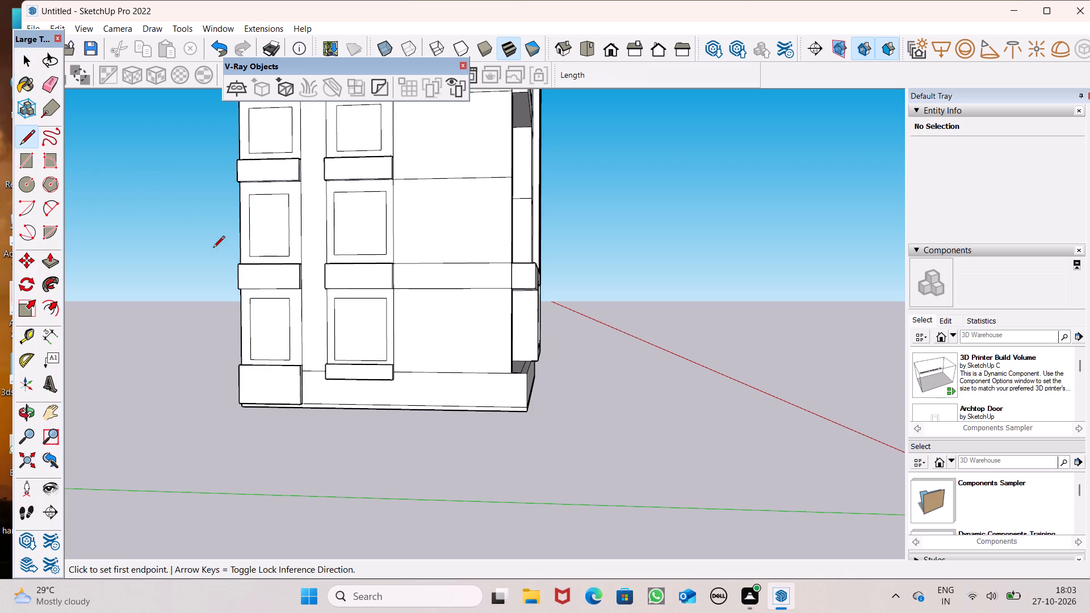
{"action": "middle_click_drag", "start_coordinate": [438, 362], "coordinate": [105, 418]}
{"action": "scroll", "coordinate": [443, 368], "scroll_direction": "up", "scroll_amount": 1}
{"action": "scroll", "coordinate": [105, 416], "scroll_direction": "up", "scroll_amount": 1}
{"action": "scroll", "coordinate": [374, 353], "scroll_direction": "down", "scroll_amount": 4}
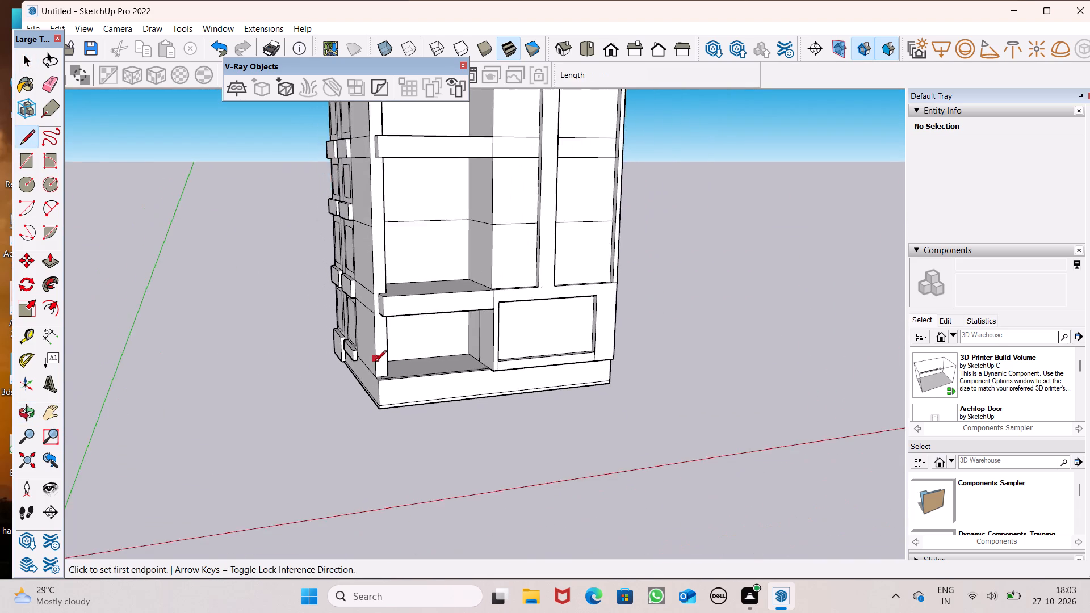
{"action": "middle_click_drag", "start_coordinate": [402, 371], "coordinate": [386, 426]}
{"action": "middle_click_drag", "start_coordinate": [289, 371], "coordinate": [347, 348]}
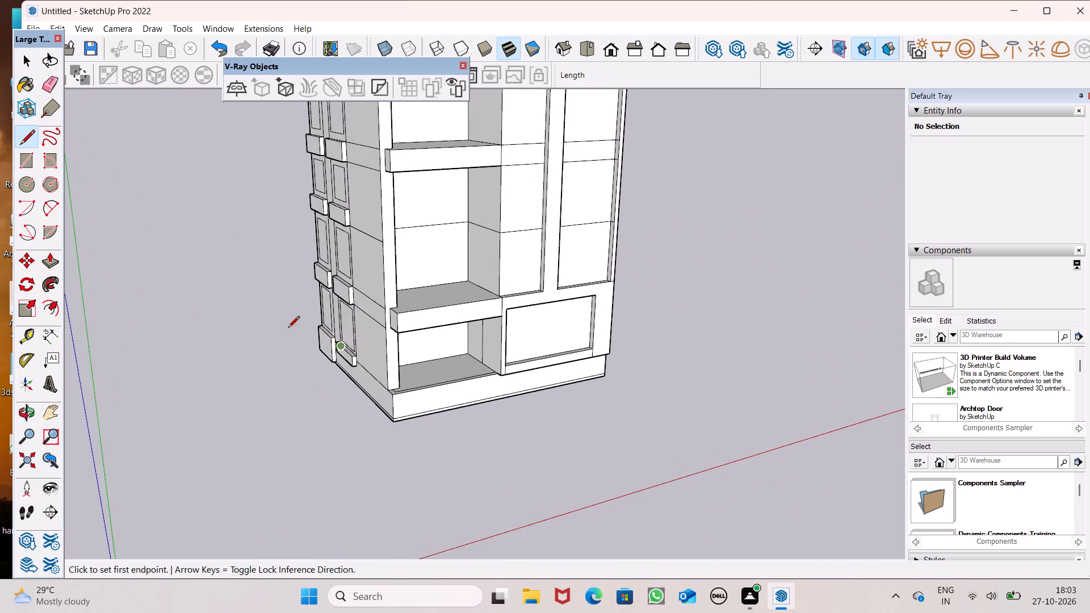
{"action": "left_click", "coordinate": [45, 262]}
{"action": "scroll", "coordinate": [316, 270], "scroll_direction": "up", "scroll_amount": 5}
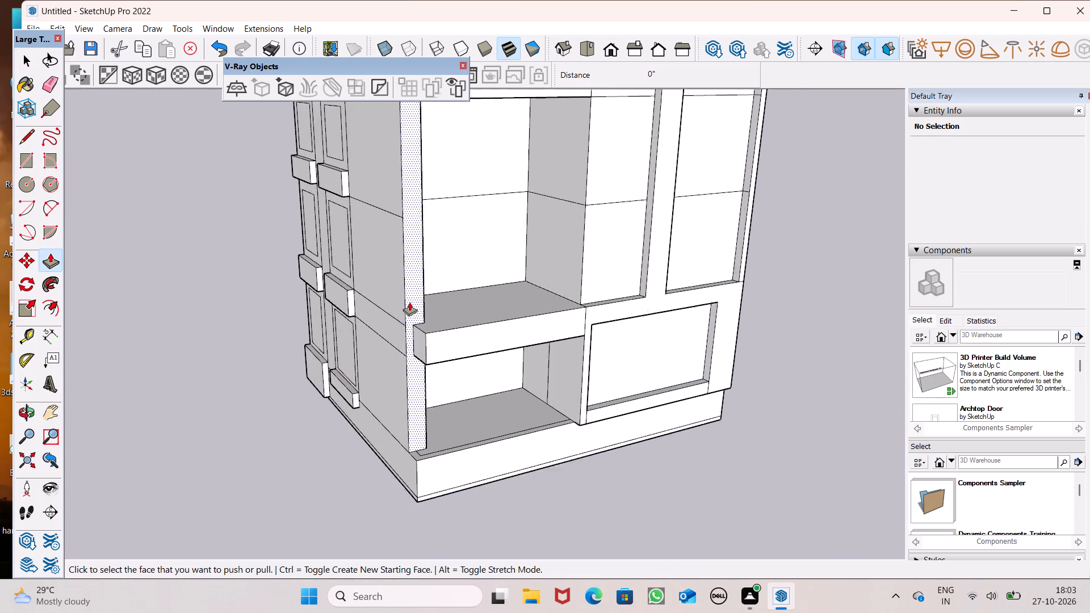
{"action": "left_click_drag", "start_coordinate": [416, 384], "coordinate": [403, 370]}
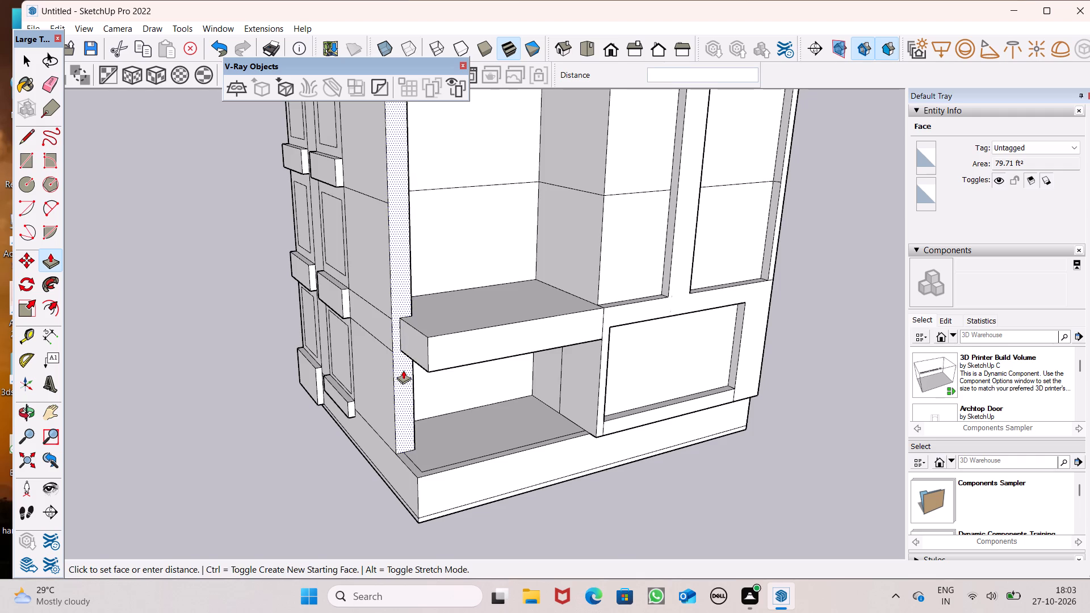
{"action": "left_click_drag", "start_coordinate": [403, 370], "coordinate": [403, 371]}
Push the upper projecting floor slab's long front face inward about 5 13/16".
{"action": "scroll", "coordinate": [434, 402], "scroll_direction": "down", "scroll_amount": 7}
{"action": "middle_click_drag", "start_coordinate": [417, 405], "coordinate": [558, 404]}
{"action": "scroll", "coordinate": [464, 406], "scroll_direction": "up", "scroll_amount": 1}
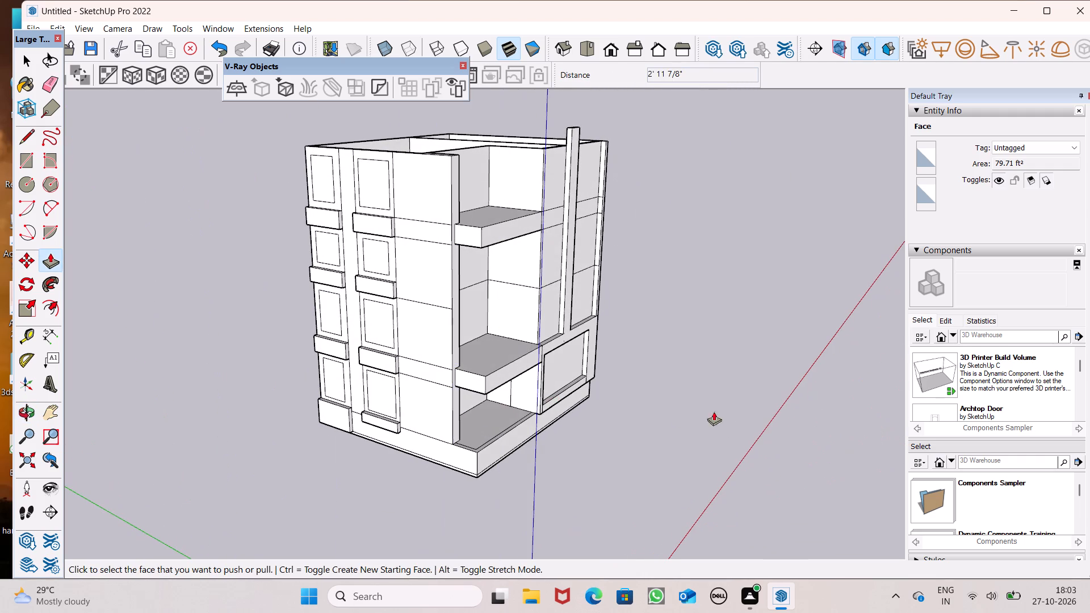
{"action": "middle_click_drag", "start_coordinate": [729, 405], "coordinate": [796, 377]}
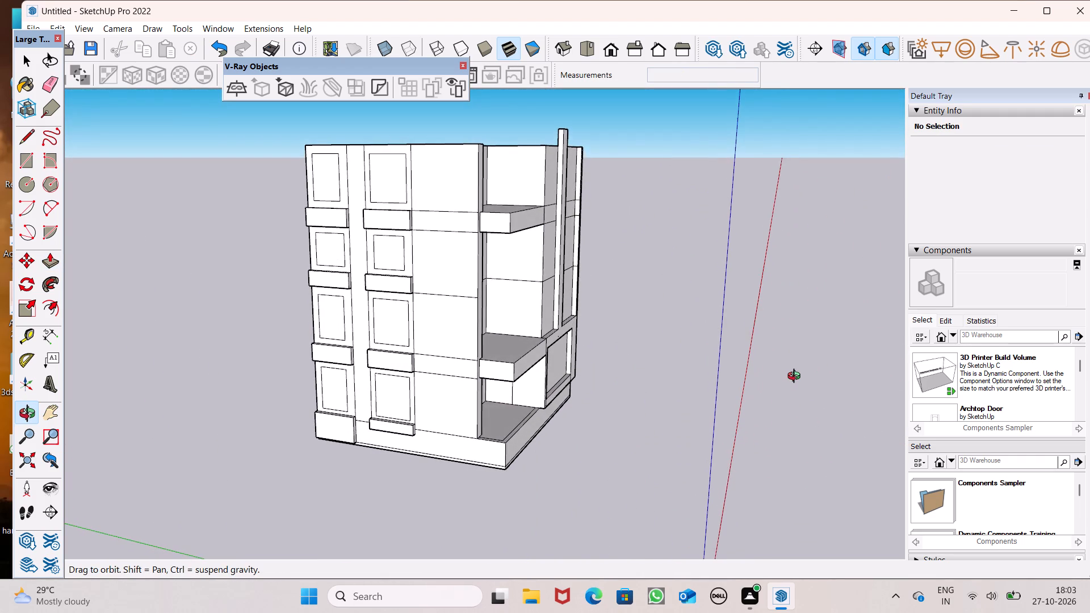
{"action": "middle_click_drag", "start_coordinate": [796, 377], "coordinate": [792, 393]}
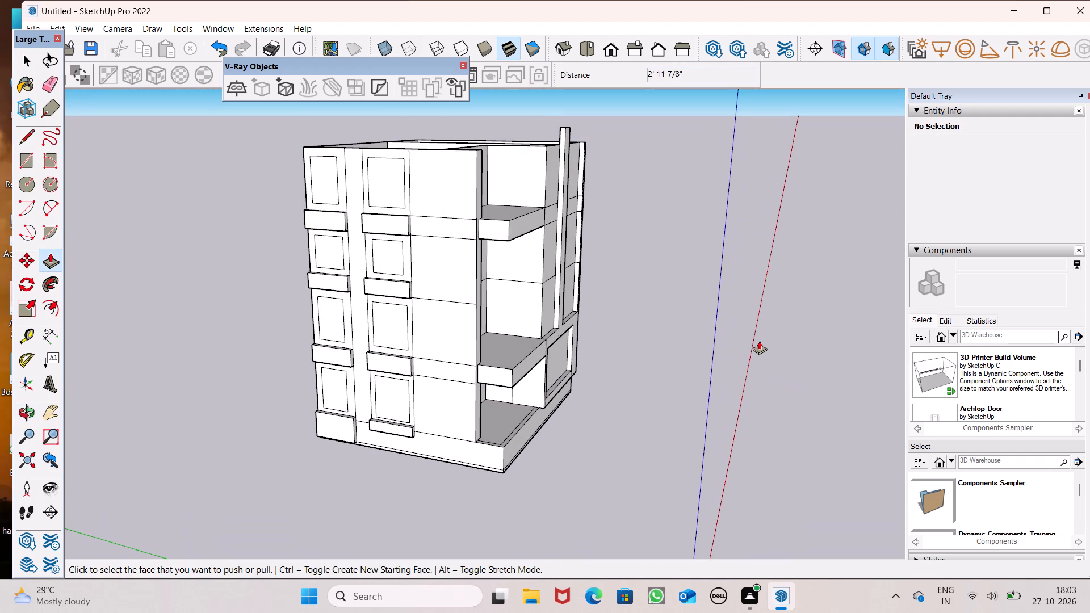
{"action": "middle_click_drag", "start_coordinate": [737, 388], "coordinate": [711, 435]}
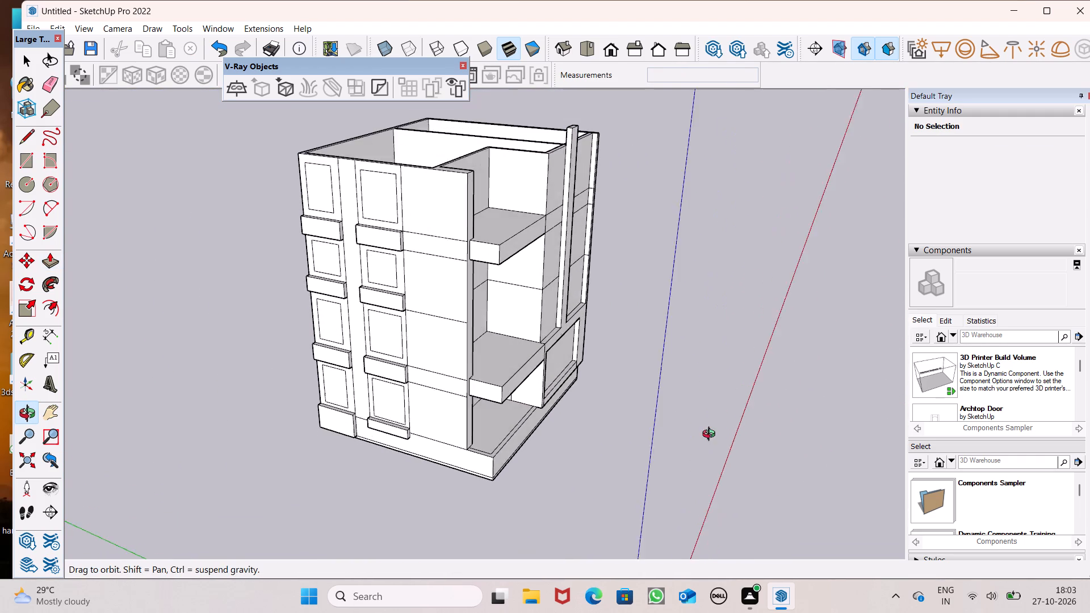
{"action": "middle_click_drag", "start_coordinate": [711, 435], "coordinate": [635, 480]}
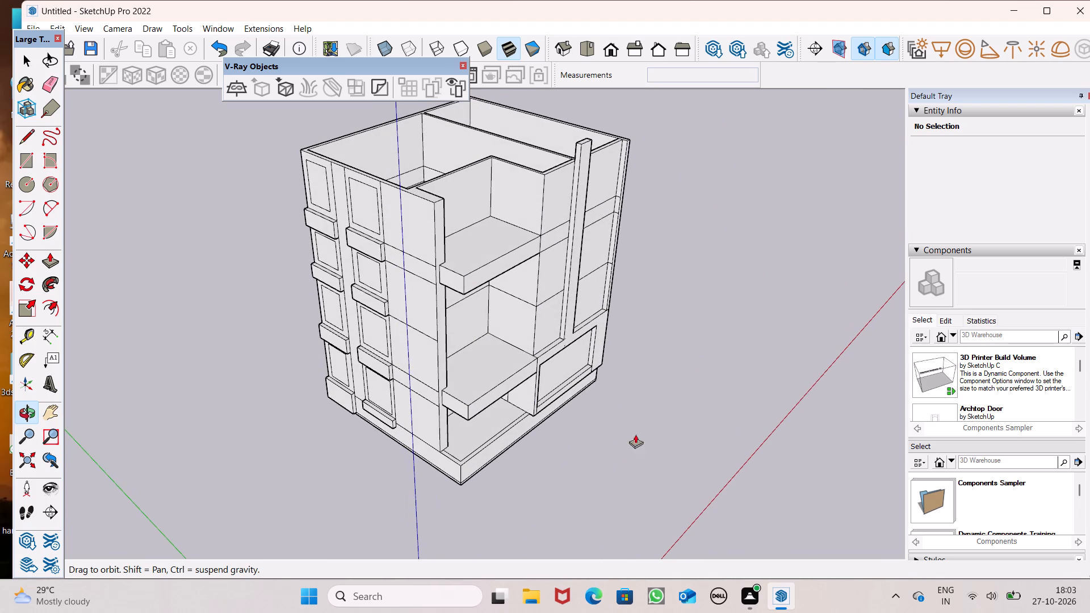
{"action": "middle_click_drag", "start_coordinate": [702, 364], "coordinate": [705, 385]}
{"action": "scroll", "coordinate": [498, 296], "scroll_direction": "up", "scroll_amount": 5}
{"action": "left_click_drag", "start_coordinate": [472, 292], "coordinate": [467, 293]}
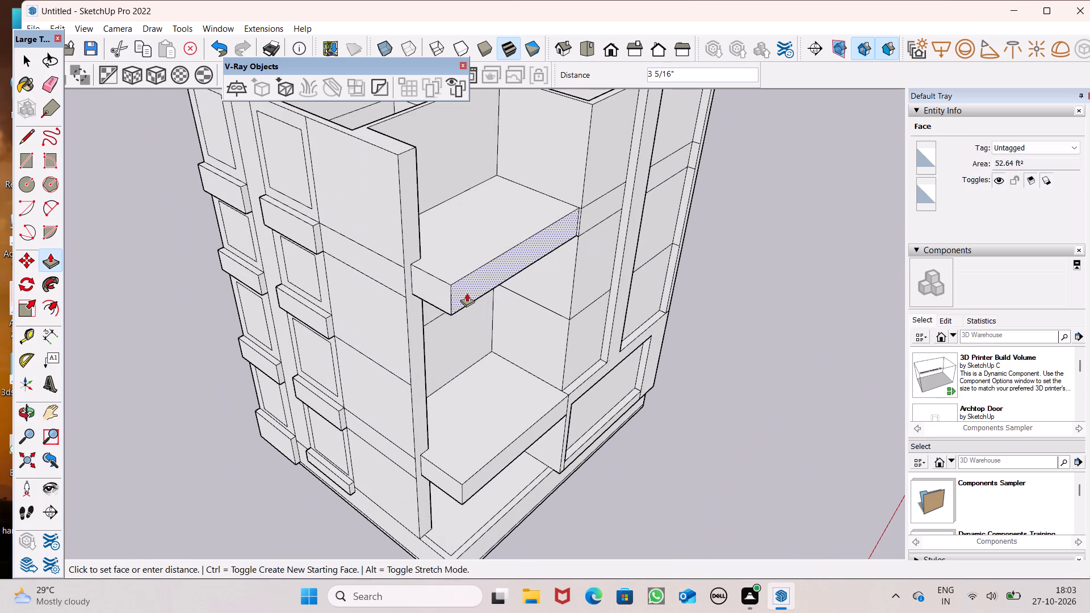
{"action": "left_click_drag", "start_coordinate": [467, 293], "coordinate": [463, 299]}
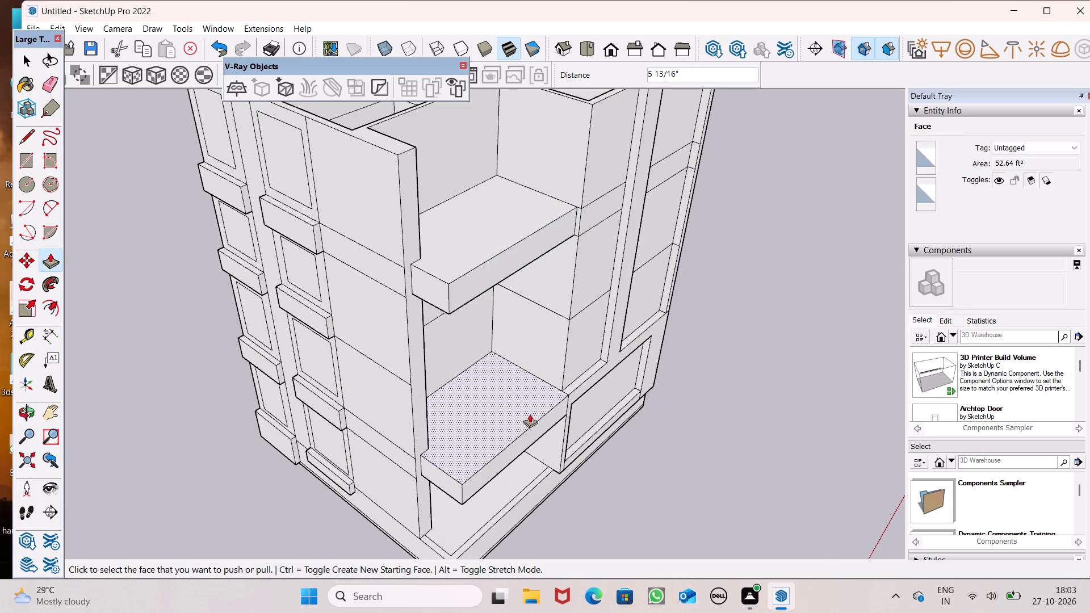
Push the lower projecting slab's long front face inward about 1' 5 1/16", level with the upper slab's front edge.
{"action": "left_click_drag", "start_coordinate": [529, 446], "coordinate": [509, 328]}
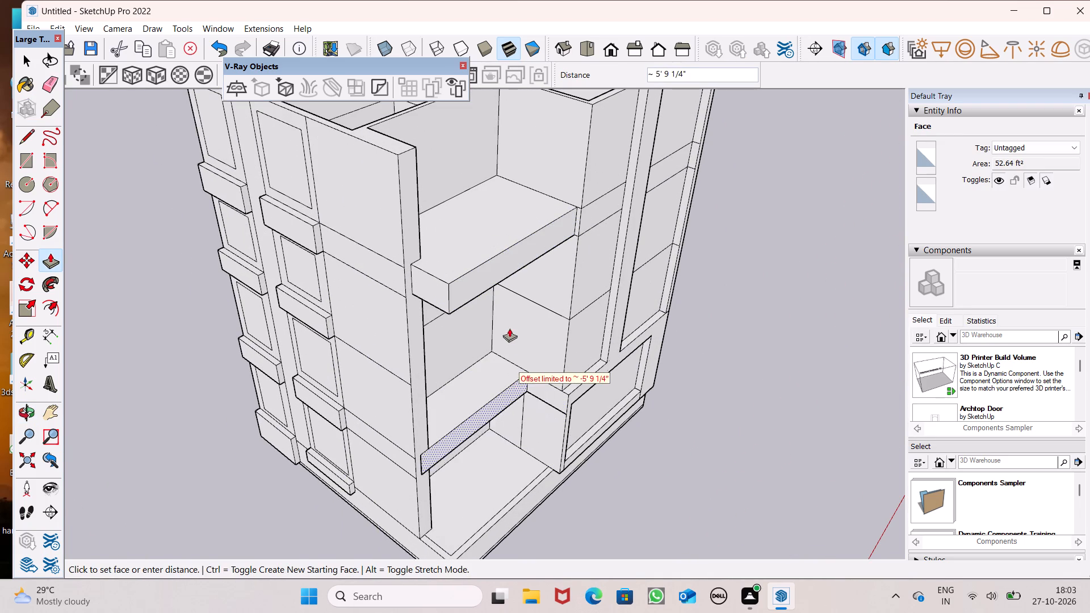
{"action": "left_click_drag", "start_coordinate": [509, 328], "coordinate": [478, 295]}
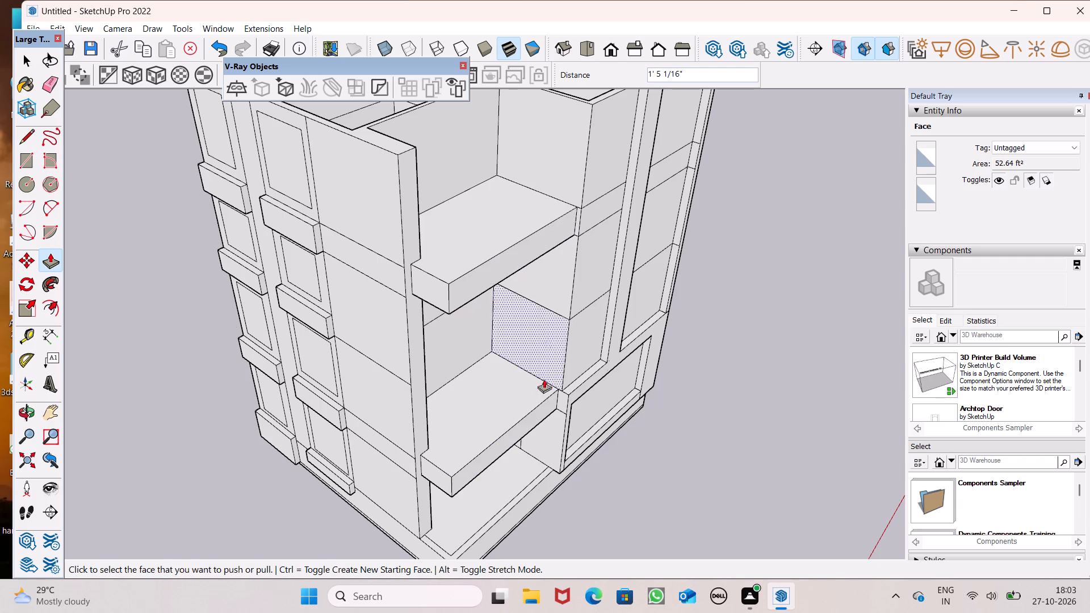
Draw a vertical line about 4' long down the plinth's outer side face near the front corner, from its top edge to the lower line.
{"action": "middle_click_drag", "start_coordinate": [139, 287], "coordinate": [195, 191]}
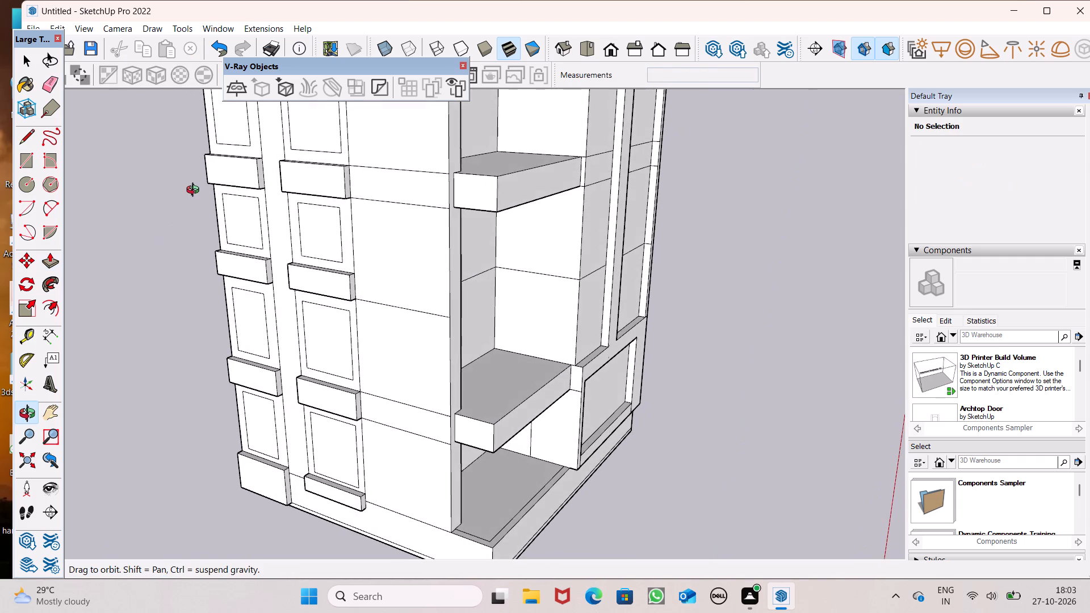
{"action": "middle_click_drag", "start_coordinate": [195, 191], "coordinate": [190, 203]}
{"action": "scroll", "coordinate": [190, 203], "scroll_direction": "down", "scroll_amount": 3}
{"action": "middle_click_drag", "start_coordinate": [187, 204], "coordinate": [140, 203]}
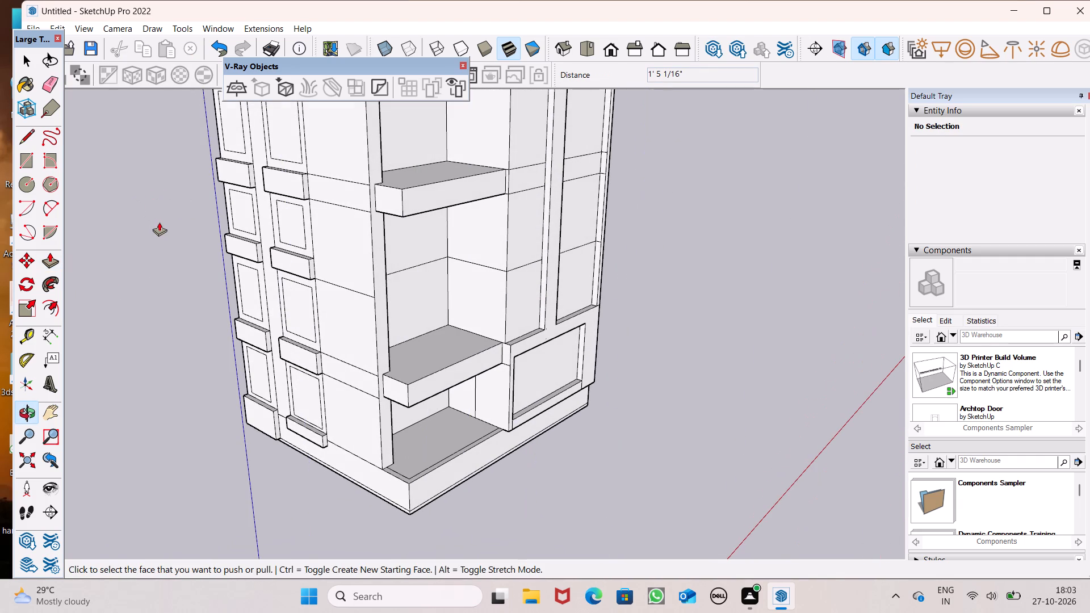
{"action": "middle_click_drag", "start_coordinate": [130, 240], "coordinate": [213, 124]}
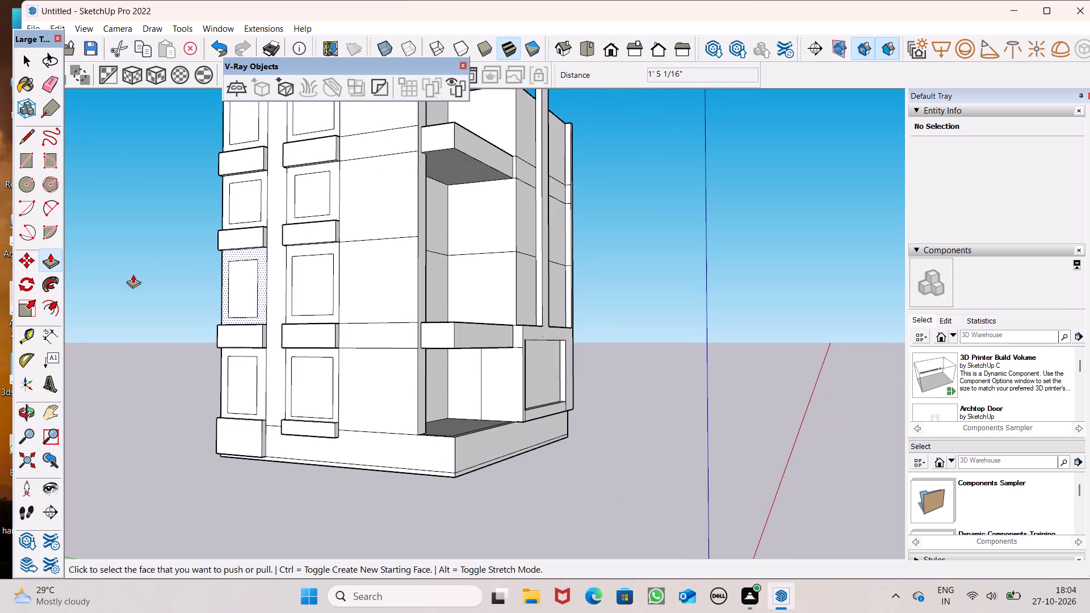
{"action": "middle_click_drag", "start_coordinate": [128, 274], "coordinate": [217, 232]}
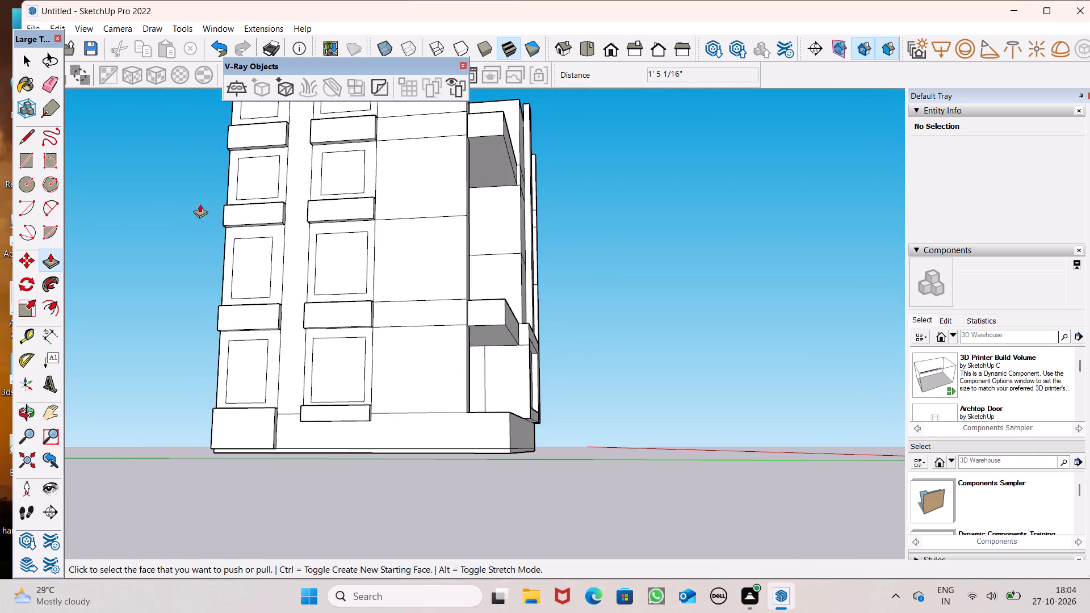
{"action": "left_click", "coordinate": [25, 140]}
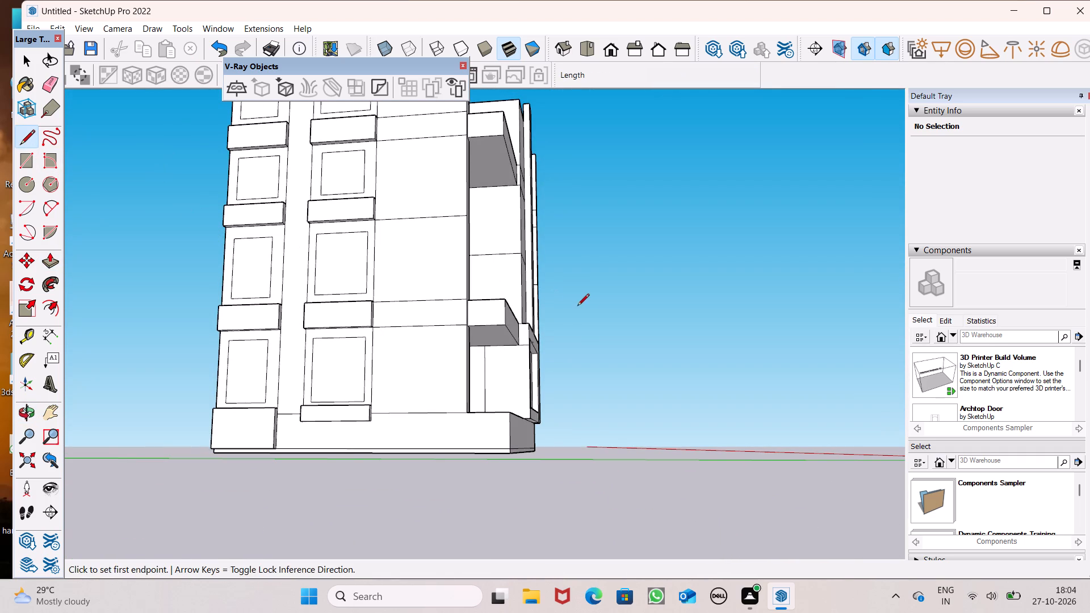
{"action": "middle_click_drag", "start_coordinate": [612, 397], "coordinate": [648, 438]}
{"action": "scroll", "coordinate": [633, 419], "scroll_direction": "up", "scroll_amount": 4}
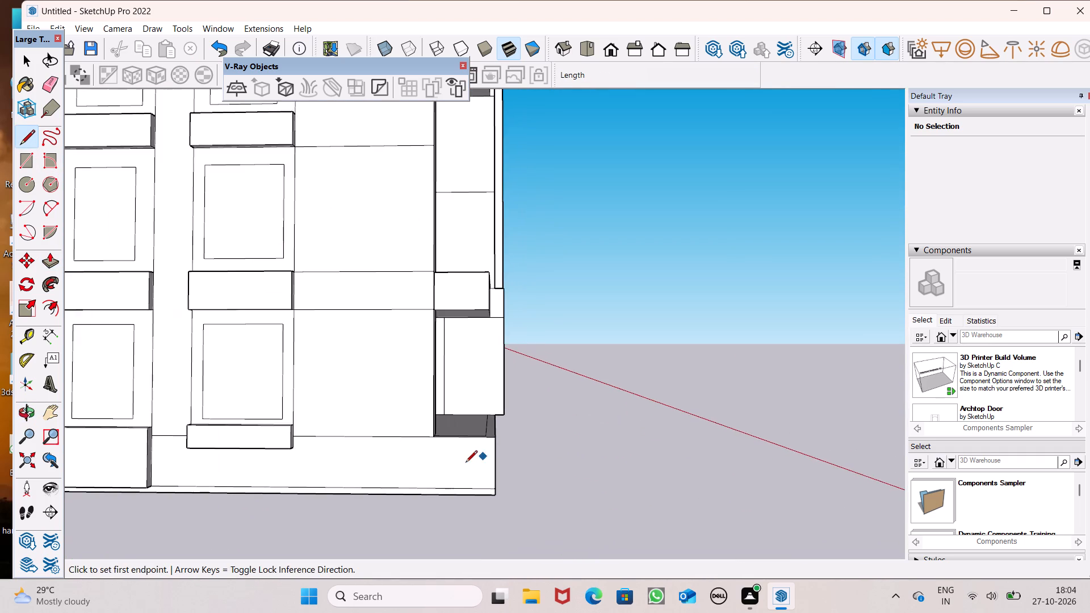
{"action": "scroll", "coordinate": [452, 461], "scroll_direction": "up", "scroll_amount": 4}
{"action": "scroll", "coordinate": [494, 396], "scroll_direction": "down", "scroll_amount": 4}
{"action": "scroll", "coordinate": [437, 463], "scroll_direction": "up", "scroll_amount": 4}
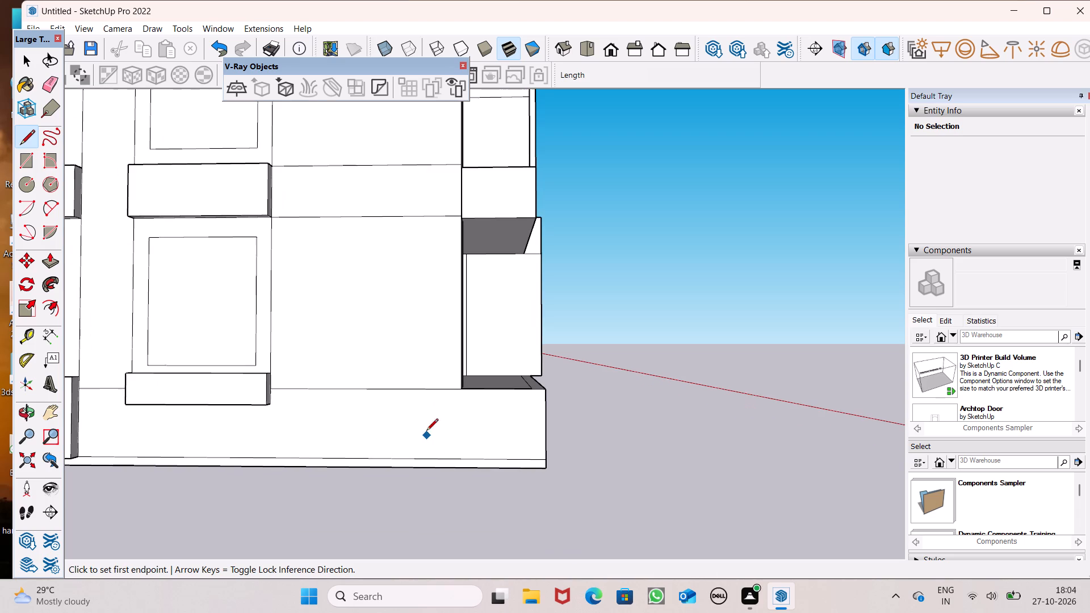
{"action": "scroll", "coordinate": [411, 405], "scroll_direction": "up", "scroll_amount": 2}
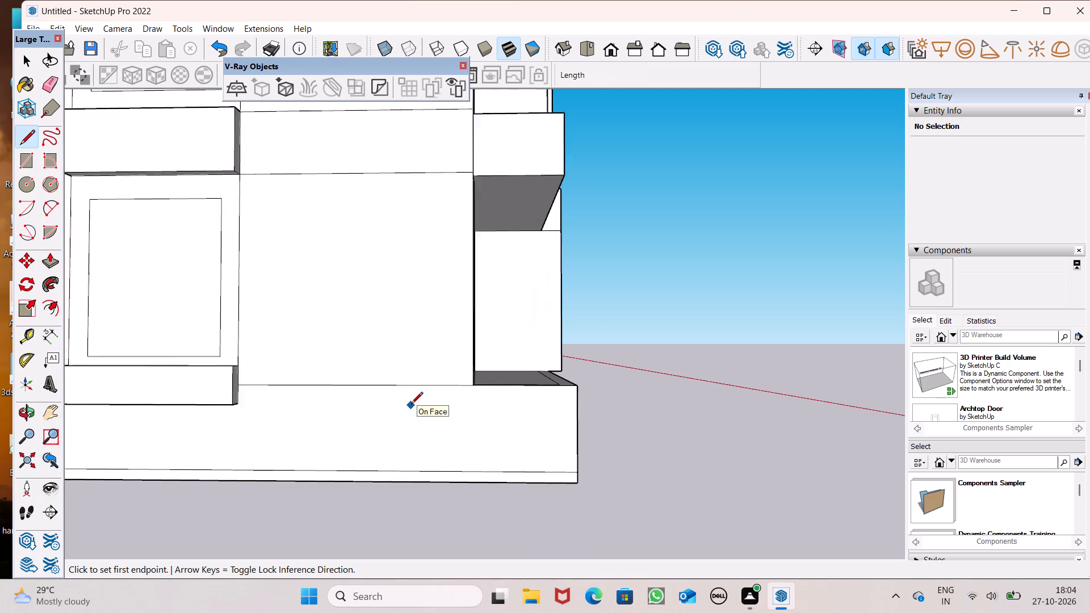
{"action": "scroll", "coordinate": [411, 405], "scroll_direction": "up", "scroll_amount": 1}
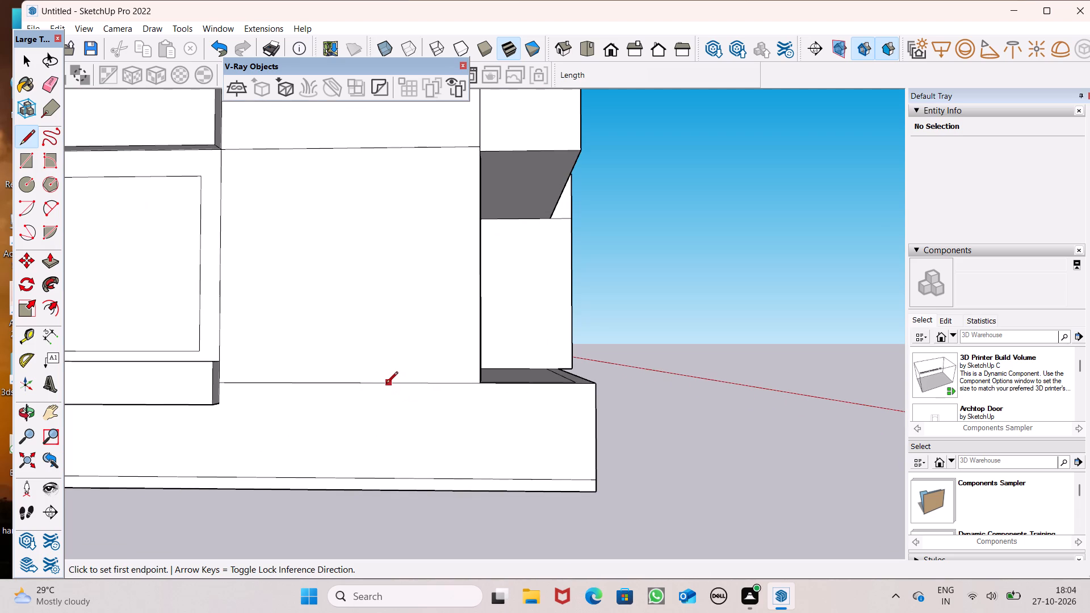
{"action": "left_click", "coordinate": [384, 384]}
{"action": "scroll", "coordinate": [384, 419], "scroll_direction": "down", "scroll_amount": 3}
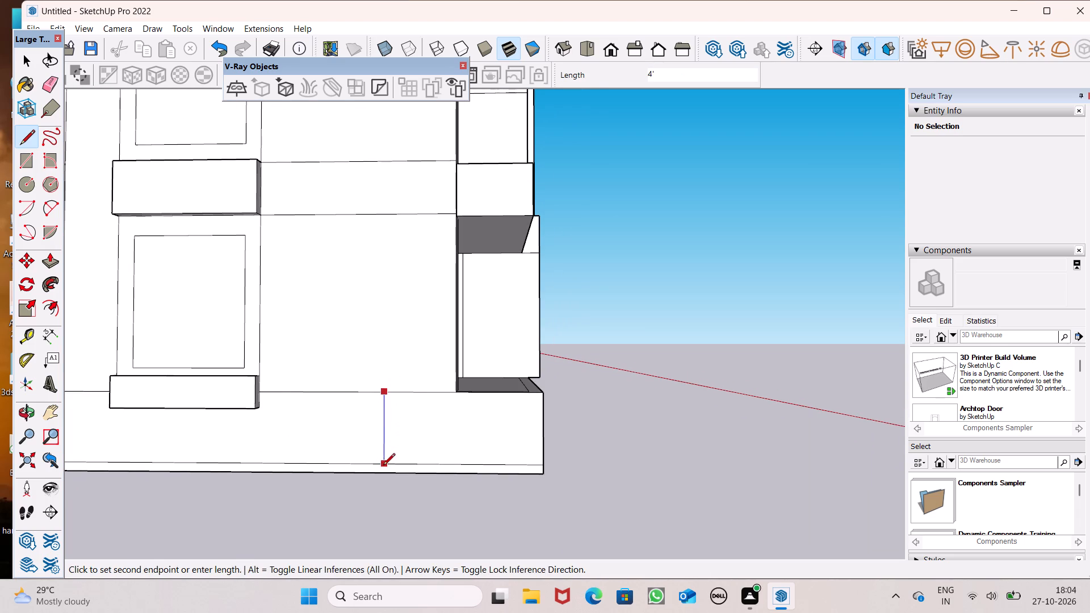
{"action": "left_click", "coordinate": [383, 466]}
Draw a vertical line down the plinth's front face, from below the recessed panel's outer corner to the lower line.
{"action": "scroll", "coordinate": [384, 379], "scroll_direction": "down", "scroll_amount": 4}
{"action": "middle_click_drag", "start_coordinate": [502, 476], "coordinate": [371, 528]}
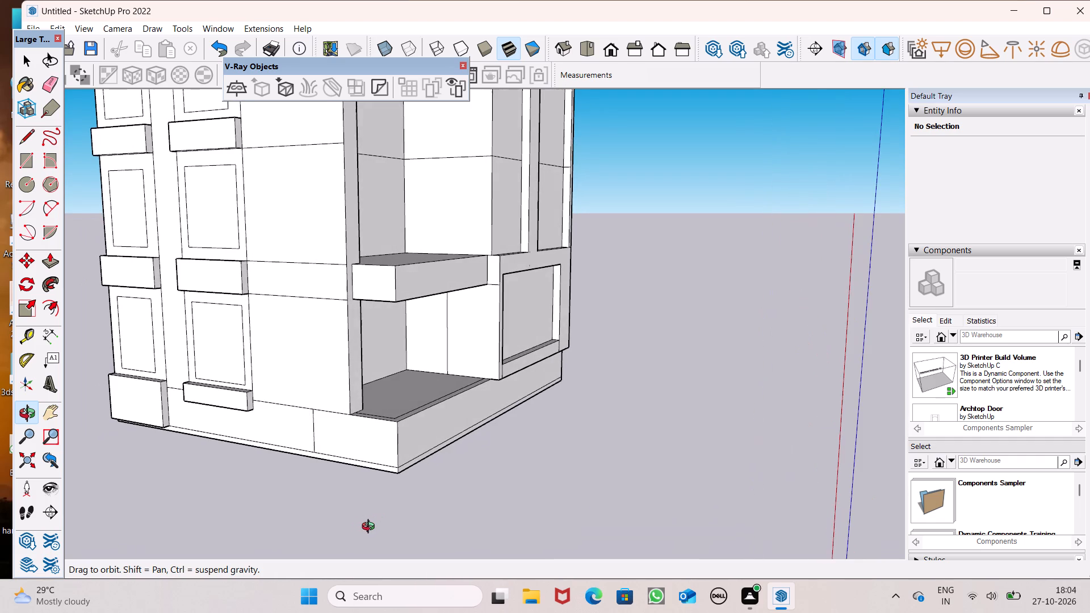
{"action": "middle_click_drag", "start_coordinate": [371, 528], "coordinate": [345, 527]}
{"action": "scroll", "coordinate": [582, 453], "scroll_direction": "down", "scroll_amount": 1}
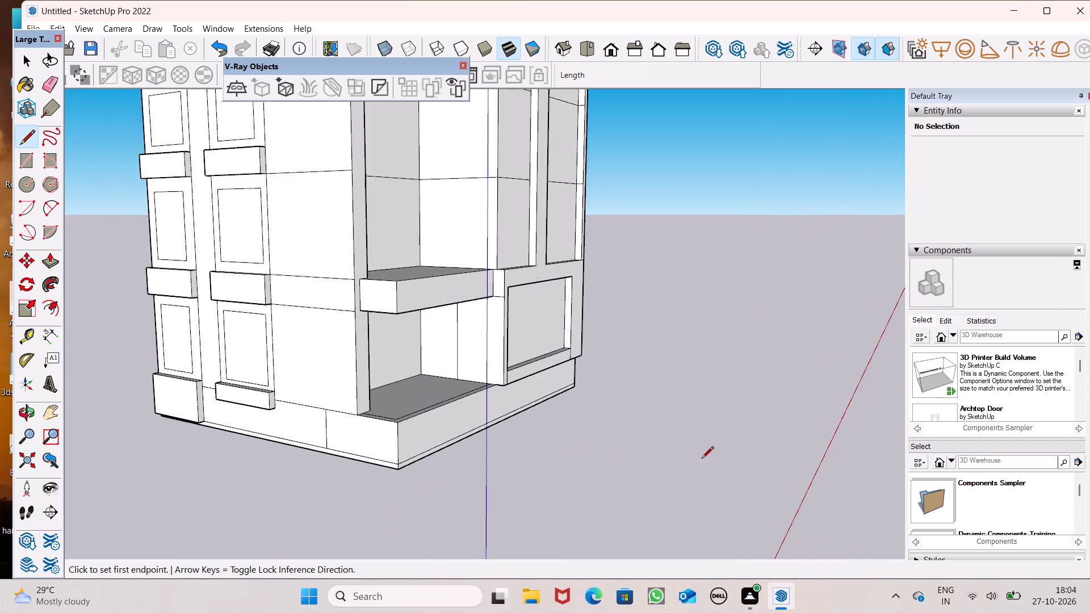
{"action": "middle_click_drag", "start_coordinate": [701, 460], "coordinate": [458, 499]}
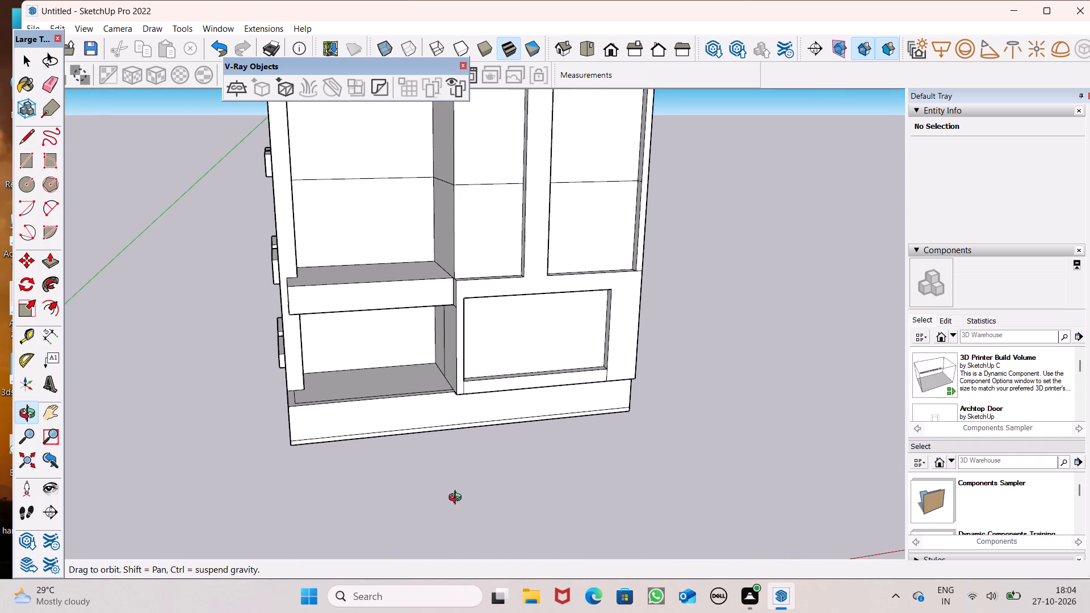
{"action": "middle_click_drag", "start_coordinate": [458, 499], "coordinate": [383, 408]}
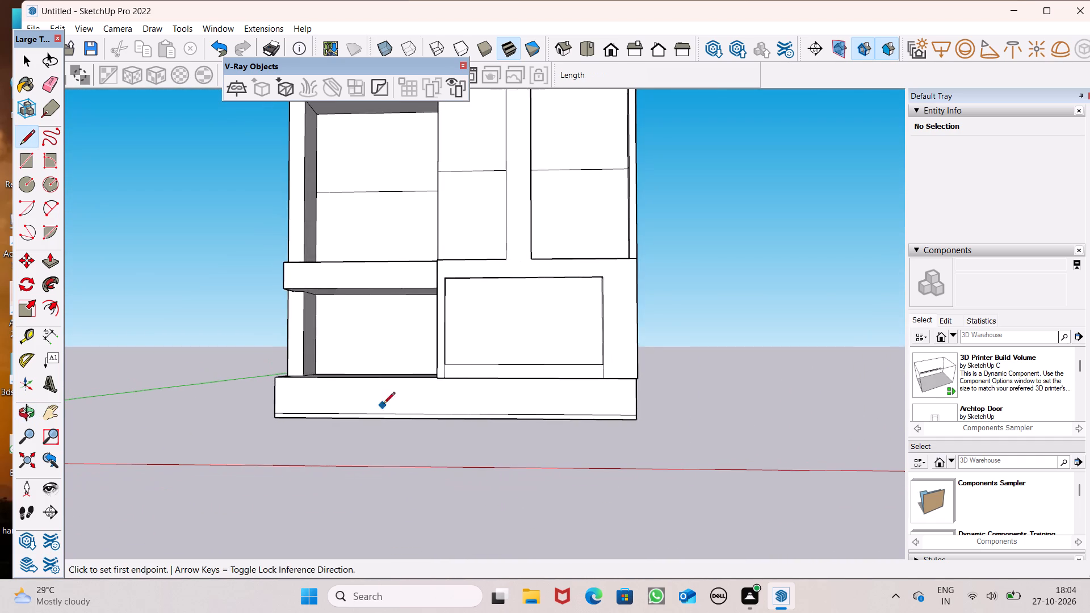
{"action": "scroll", "coordinate": [671, 459], "scroll_direction": "up", "scroll_amount": 2}
{"action": "middle_click_drag", "start_coordinate": [657, 450], "coordinate": [660, 371]}
{"action": "scroll", "coordinate": [585, 317], "scroll_direction": "up", "scroll_amount": 6}
{"action": "scroll", "coordinate": [621, 351], "scroll_direction": "up", "scroll_amount": 2}
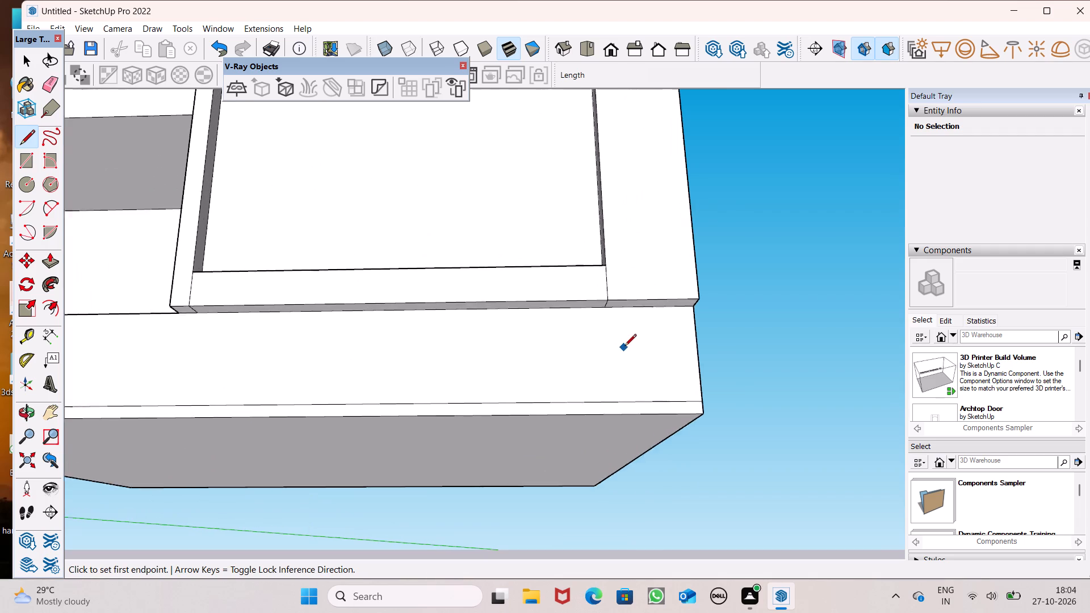
{"action": "scroll", "coordinate": [624, 347], "scroll_direction": "up", "scroll_amount": 4}
{"action": "left_click", "coordinate": [592, 288]}
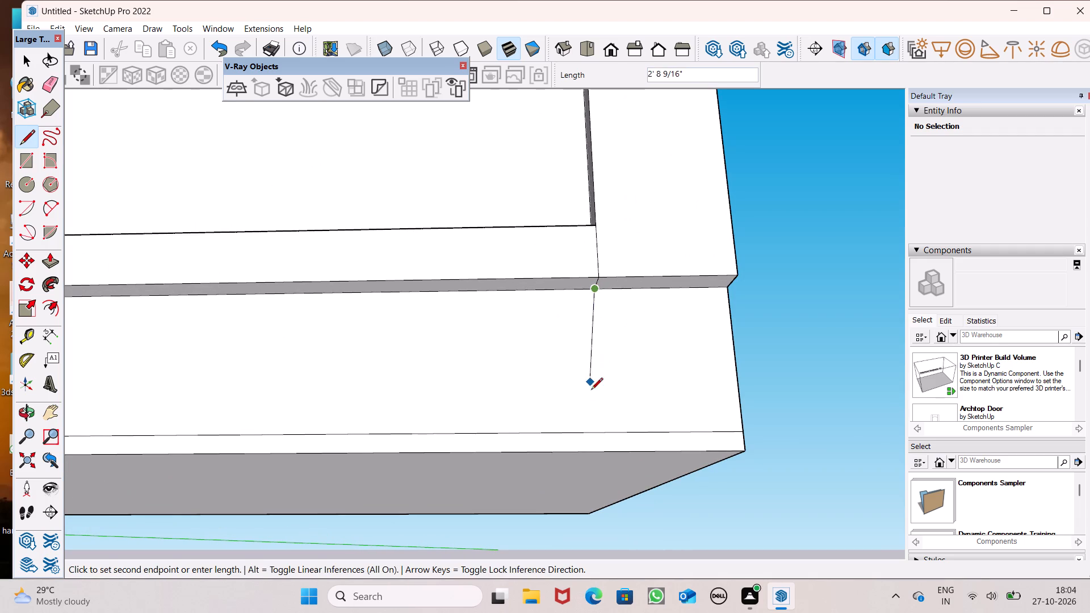
{"action": "left_click", "coordinate": [603, 428]}
Examine the front facade, plinth, plain side wall and open top of the building.
{"action": "scroll", "coordinate": [603, 376], "scroll_direction": "down", "scroll_amount": 4}
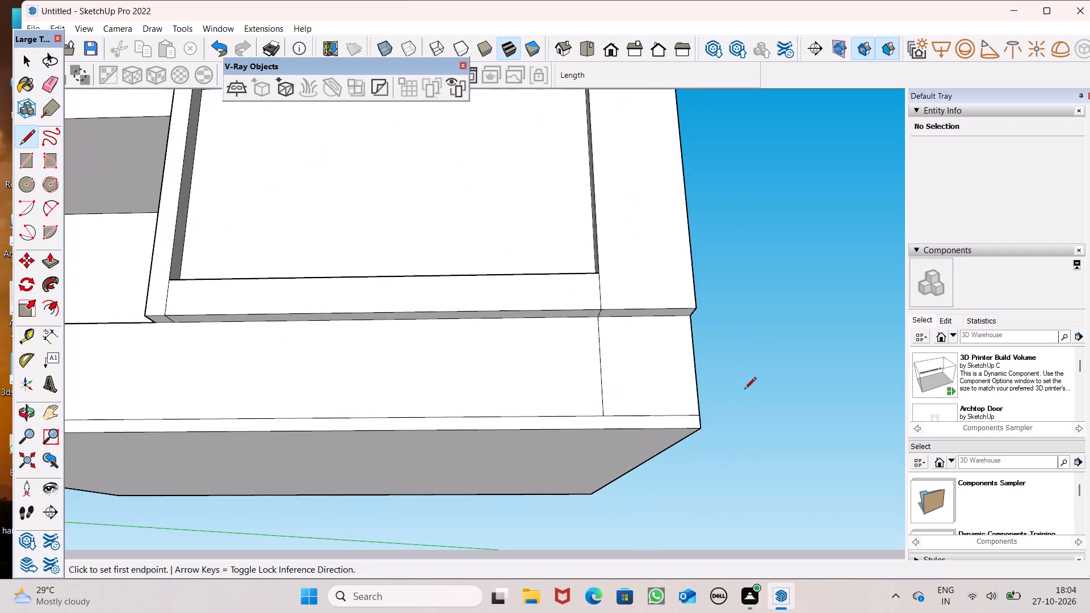
{"action": "scroll", "coordinate": [744, 389], "scroll_direction": "down", "scroll_amount": 9}
{"action": "middle_click_drag", "start_coordinate": [873, 380], "coordinate": [892, 458]}
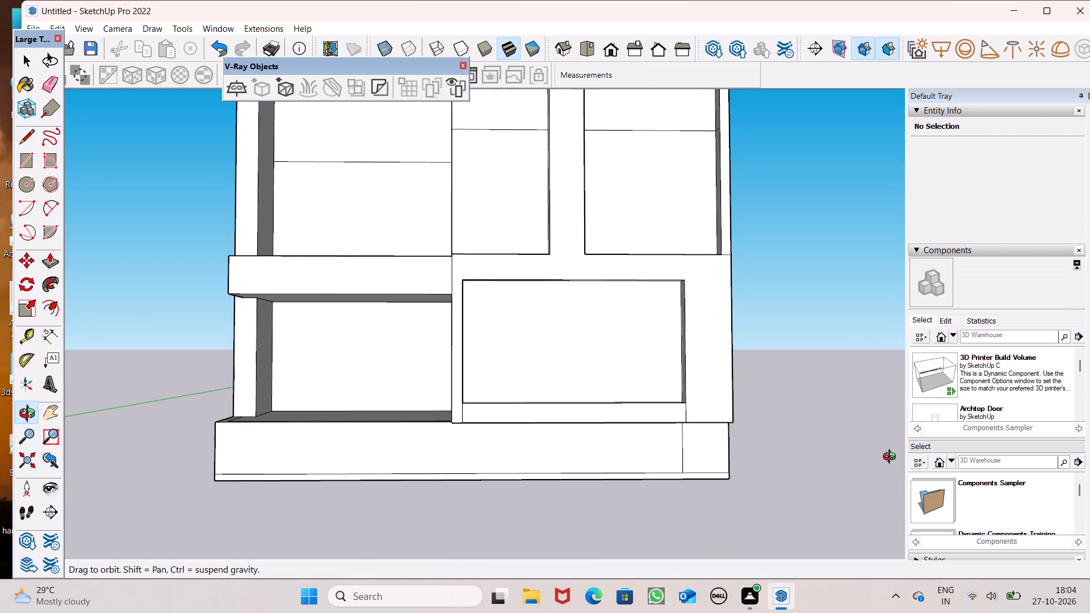
{"action": "middle_click_drag", "start_coordinate": [892, 458], "coordinate": [890, 459]}
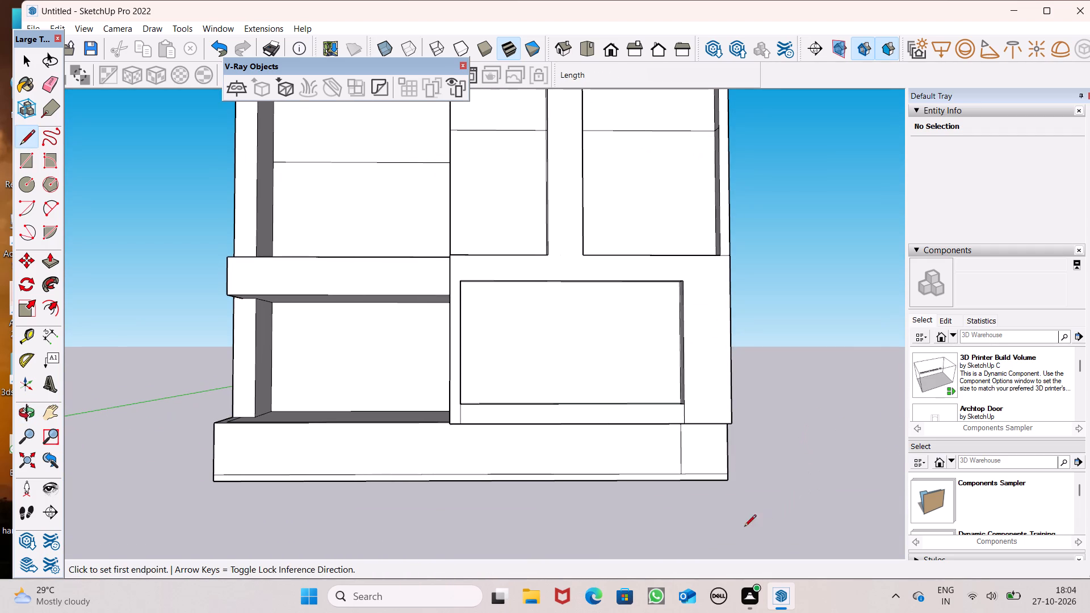
{"action": "middle_click_drag", "start_coordinate": [741, 528], "coordinate": [769, 439]}
{"action": "scroll", "coordinate": [582, 436], "scroll_direction": "up", "scroll_amount": 4}
{"action": "scroll", "coordinate": [581, 425], "scroll_direction": "down", "scroll_amount": 7}
{"action": "middle_click_drag", "start_coordinate": [611, 415], "coordinate": [610, 489]}
{"action": "scroll", "coordinate": [605, 476], "scroll_direction": "up", "scroll_amount": 1}
{"action": "scroll", "coordinate": [603, 414], "scroll_direction": "down", "scroll_amount": 6}
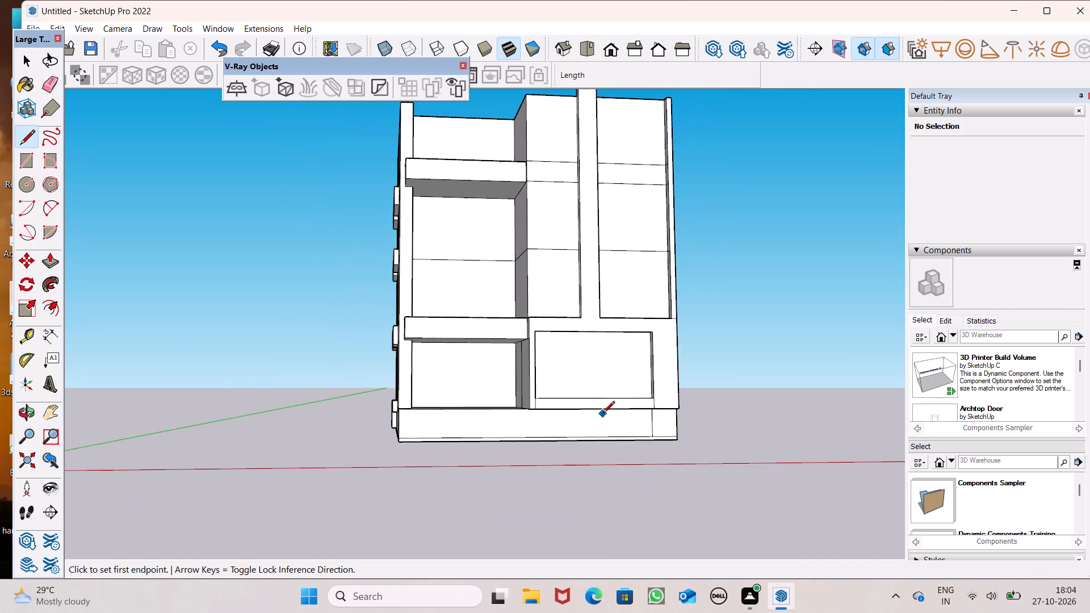
{"action": "middle_click_drag", "start_coordinate": [611, 435], "coordinate": [598, 469]}
{"action": "scroll", "coordinate": [600, 427], "scroll_direction": "down", "scroll_amount": 3}
{"action": "middle_click_drag", "start_coordinate": [660, 439], "coordinate": [658, 552]}
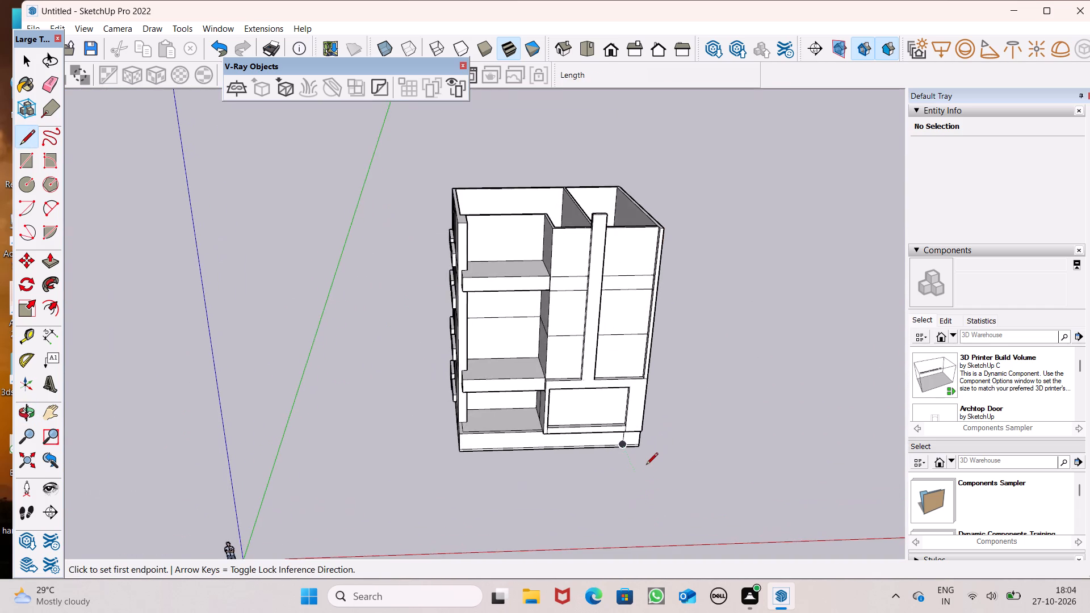
{"action": "scroll", "coordinate": [646, 465], "scroll_direction": "down", "scroll_amount": 2}
{"action": "scroll", "coordinate": [730, 378], "scroll_direction": "up", "scroll_amount": 4}
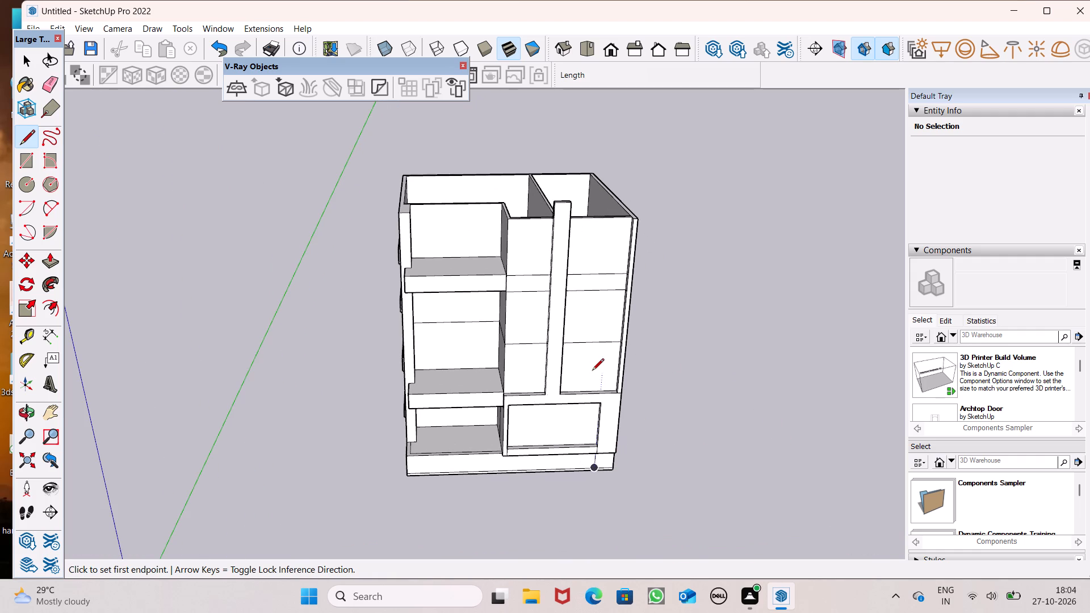
{"action": "middle_click_drag", "start_coordinate": [646, 403], "coordinate": [410, 465]}
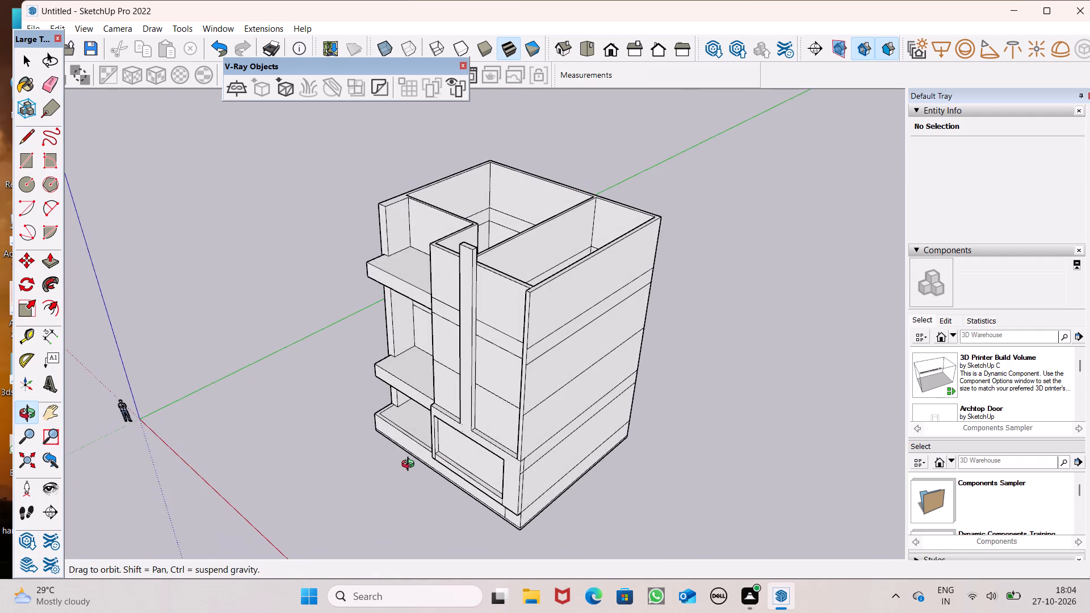
{"action": "middle_click_drag", "start_coordinate": [410, 465], "coordinate": [695, 475]}
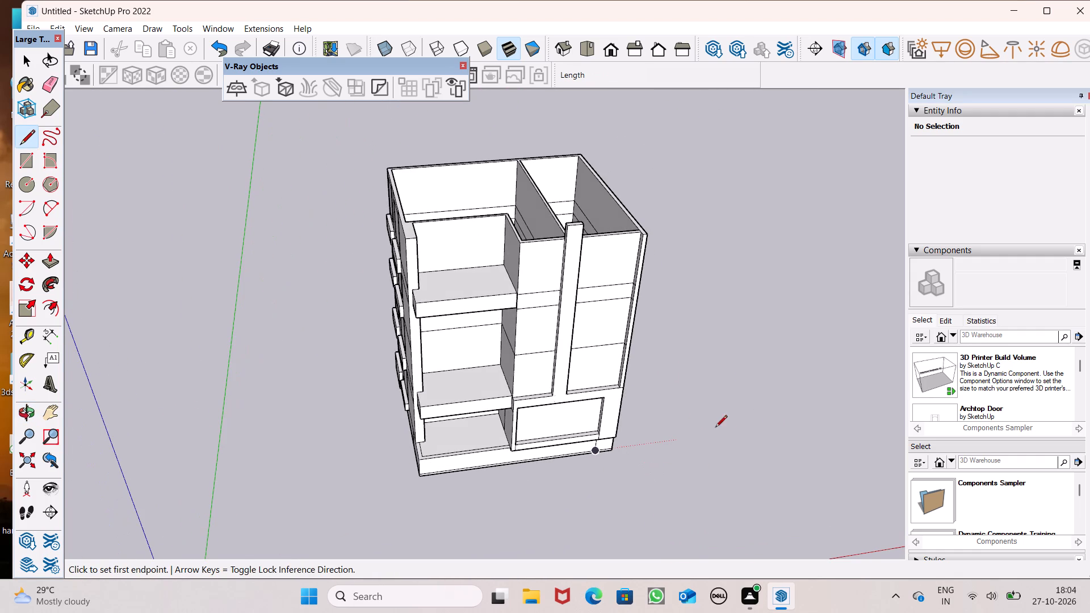
{"action": "scroll", "coordinate": [732, 443], "scroll_direction": "down", "scroll_amount": 2}
{"action": "middle_click_drag", "start_coordinate": [727, 436], "coordinate": [640, 513]}
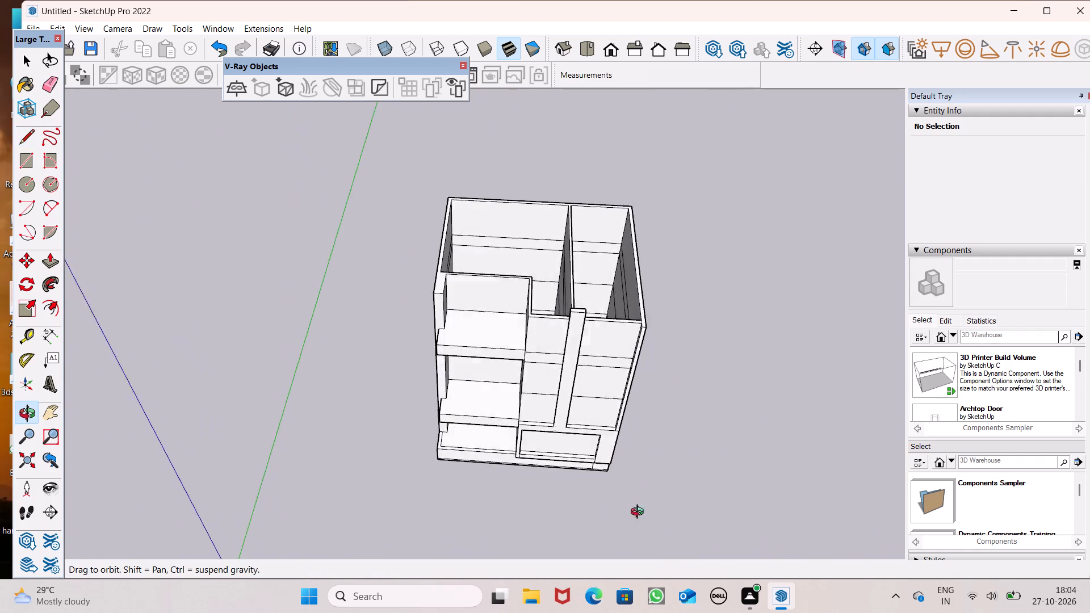
Retrace part of a storey line on the back wall of both the larger and the narrow room to close floor faces.
{"action": "middle_click_drag", "start_coordinate": [640, 513], "coordinate": [642, 612]}
{"action": "scroll", "coordinate": [599, 346], "scroll_direction": "up", "scroll_amount": 7}
{"action": "scroll", "coordinate": [421, 249], "scroll_direction": "up", "scroll_amount": 6}
{"action": "middle_click", "coordinate": [408, 236]}
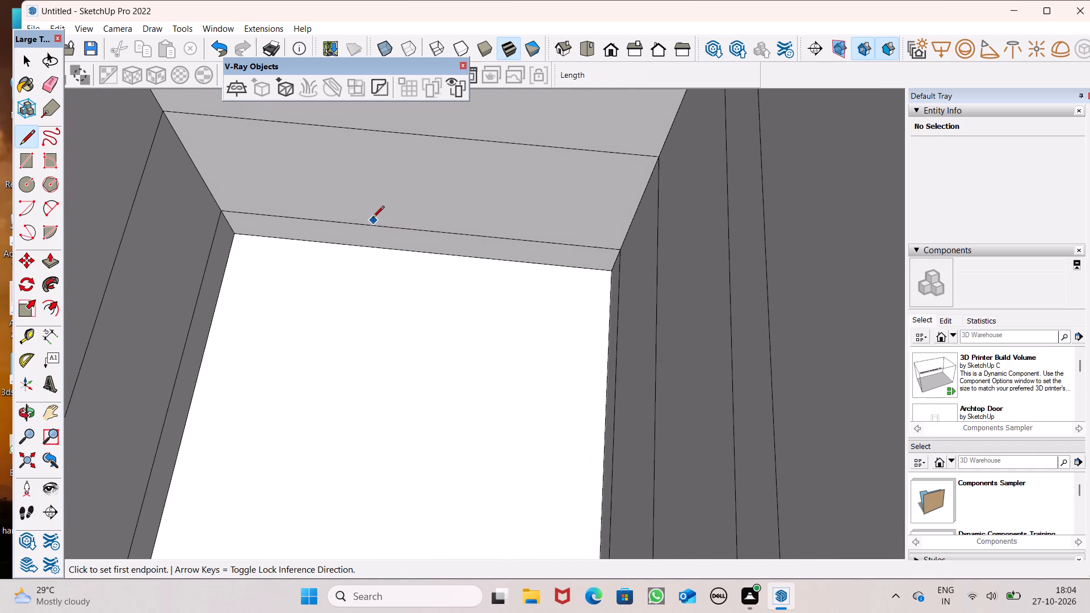
{"action": "scroll", "coordinate": [367, 232], "scroll_direction": "down", "scroll_amount": 4}
{"action": "middle_click_drag", "start_coordinate": [432, 261], "coordinate": [263, 209]}
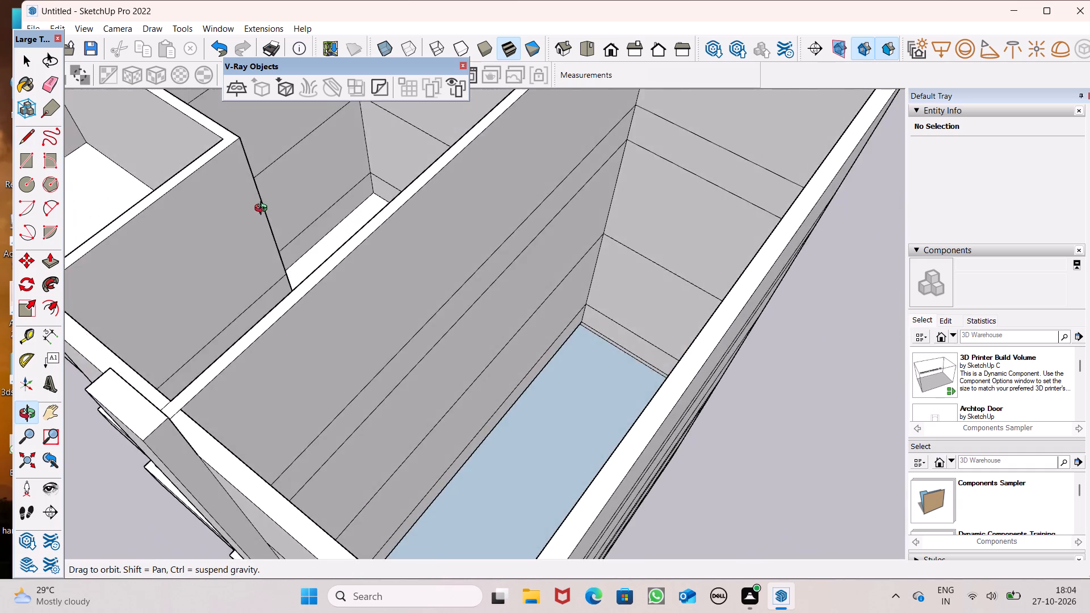
{"action": "middle_click_drag", "start_coordinate": [263, 209], "coordinate": [393, 212]}
{"action": "left_click", "coordinate": [383, 161]}
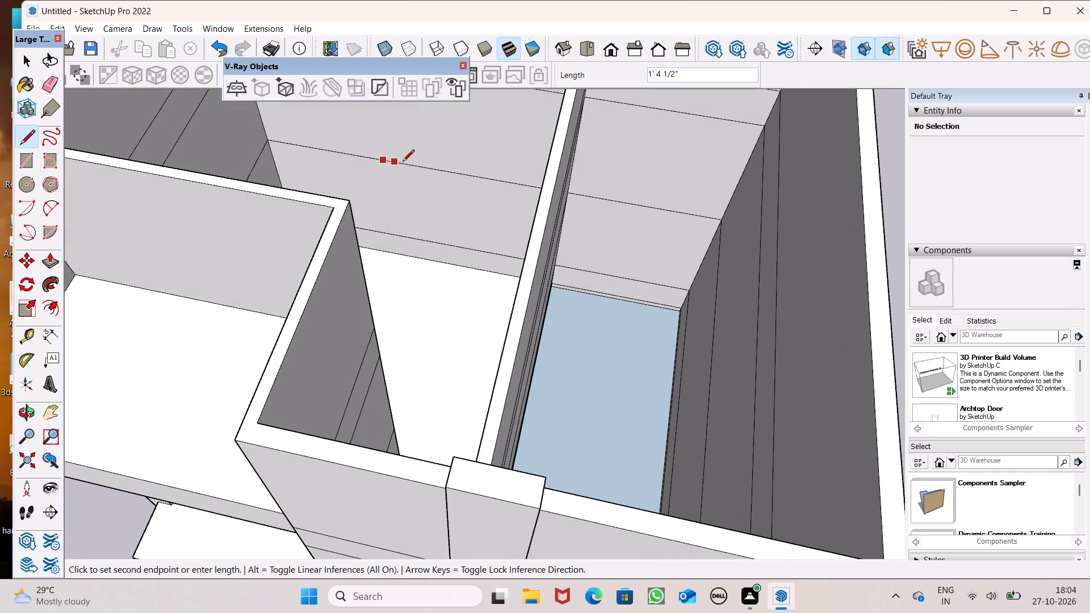
{"action": "left_click", "coordinate": [403, 162]}
{"action": "left_click", "coordinate": [578, 195]}
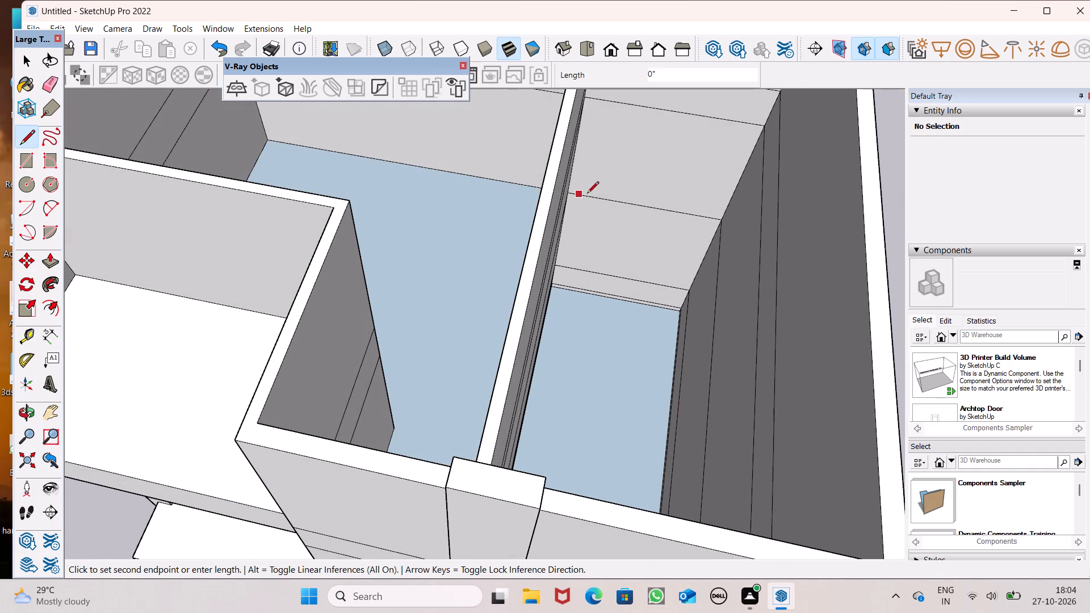
{"action": "left_click", "coordinate": [607, 193]}
Extrude the new floor faces of the larger and the narrow room by 6" each.
{"action": "left_click", "coordinate": [54, 262]}
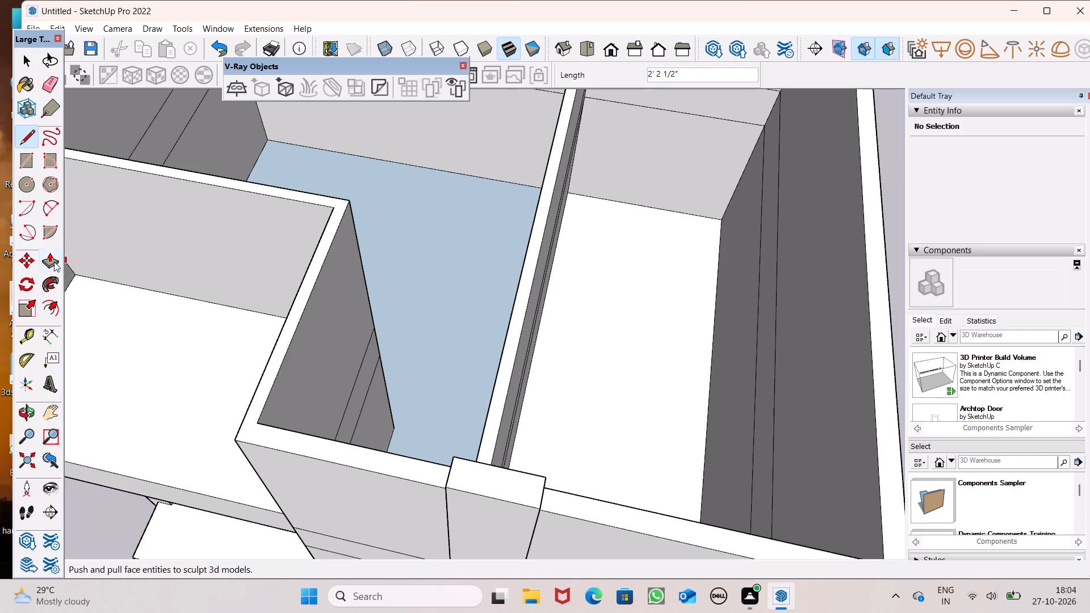
{"action": "left_click", "coordinate": [422, 274]}
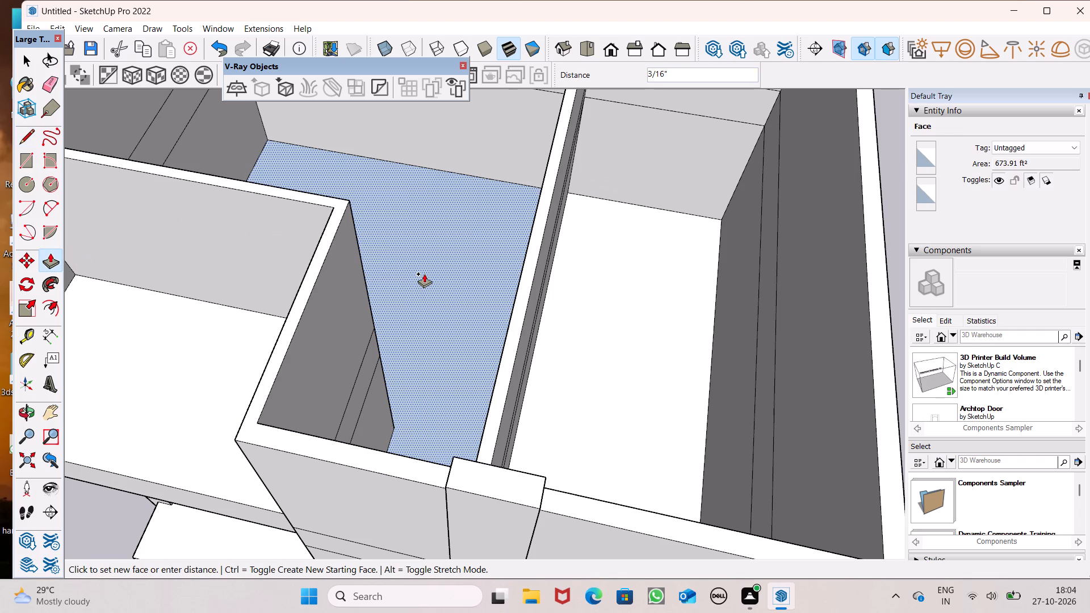
{"action": "type", "text": "6\""}
{"action": "key", "text": "Return"}
{"action": "left_click", "coordinate": [657, 282]}
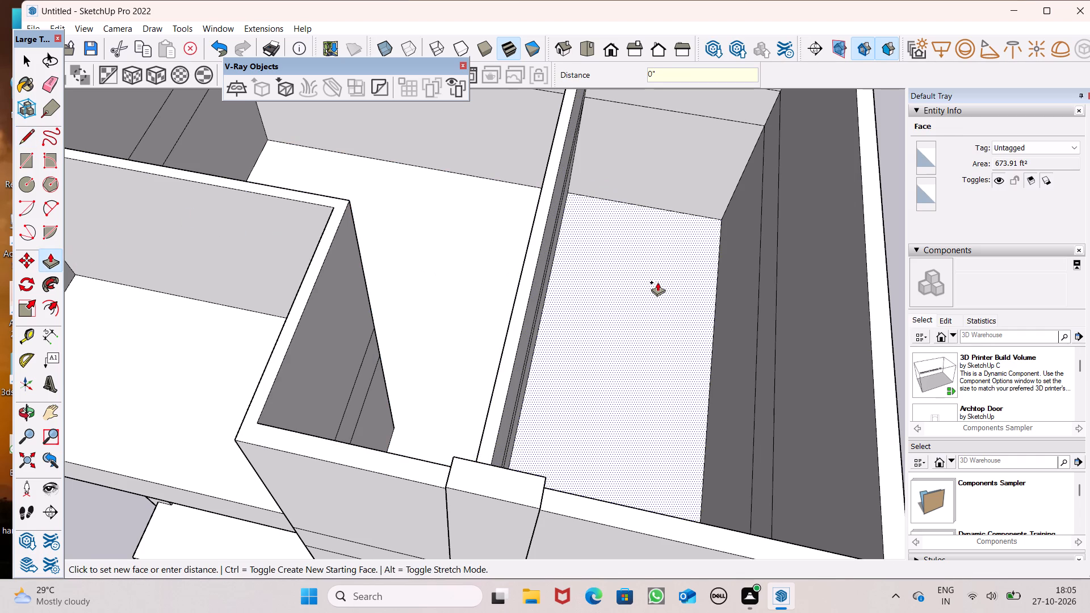
{"action": "type", "text": "6\""}
{"action": "key", "text": "Return"}
Retrace about 2' 13/16" of the upper storey line on the larger room's back wall to close another floor face.
{"action": "scroll", "coordinate": [644, 279], "scroll_direction": "down", "scroll_amount": 7}
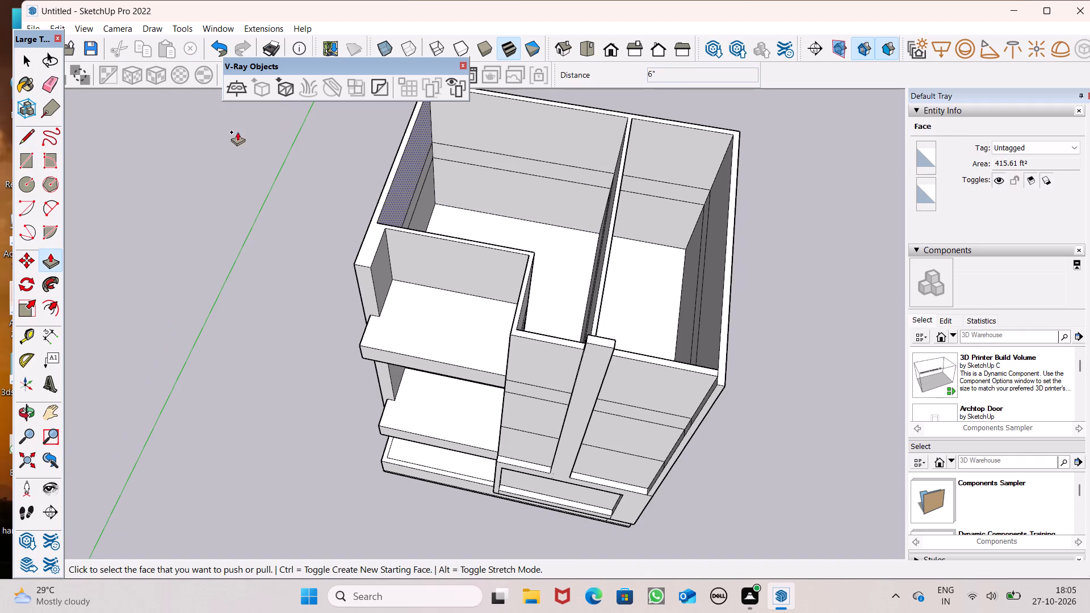
{"action": "left_click", "coordinate": [30, 136]}
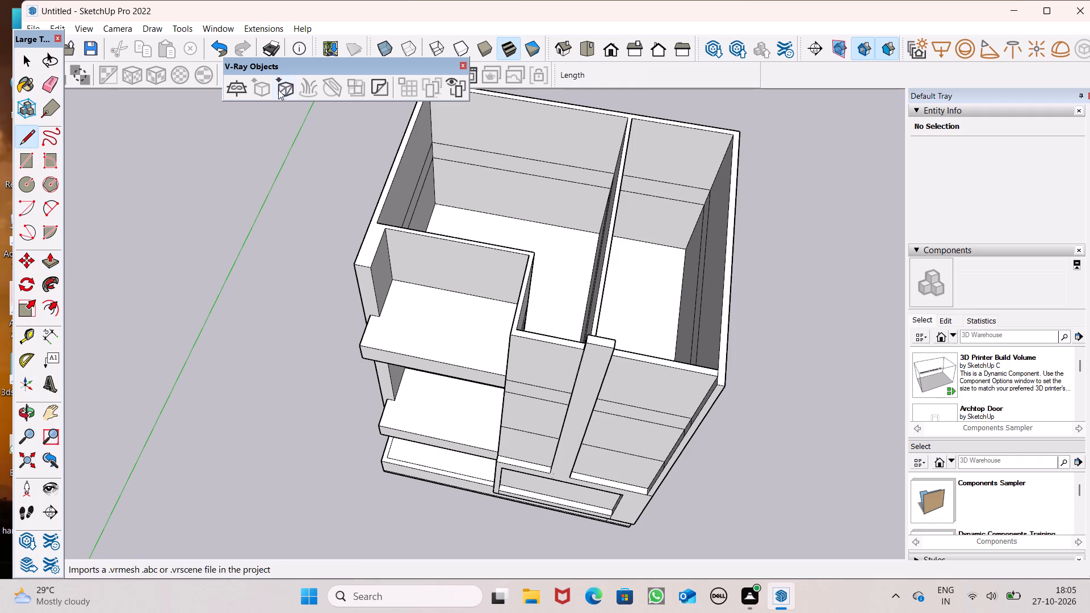
{"action": "scroll", "coordinate": [283, 89], "scroll_direction": "up", "scroll_amount": 3}
{"action": "scroll", "coordinate": [483, 127], "scroll_direction": "up", "scroll_amount": 6}
{"action": "left_click_drag", "start_coordinate": [482, 167], "coordinate": [492, 171]}
{"action": "left_click", "coordinate": [508, 173]}
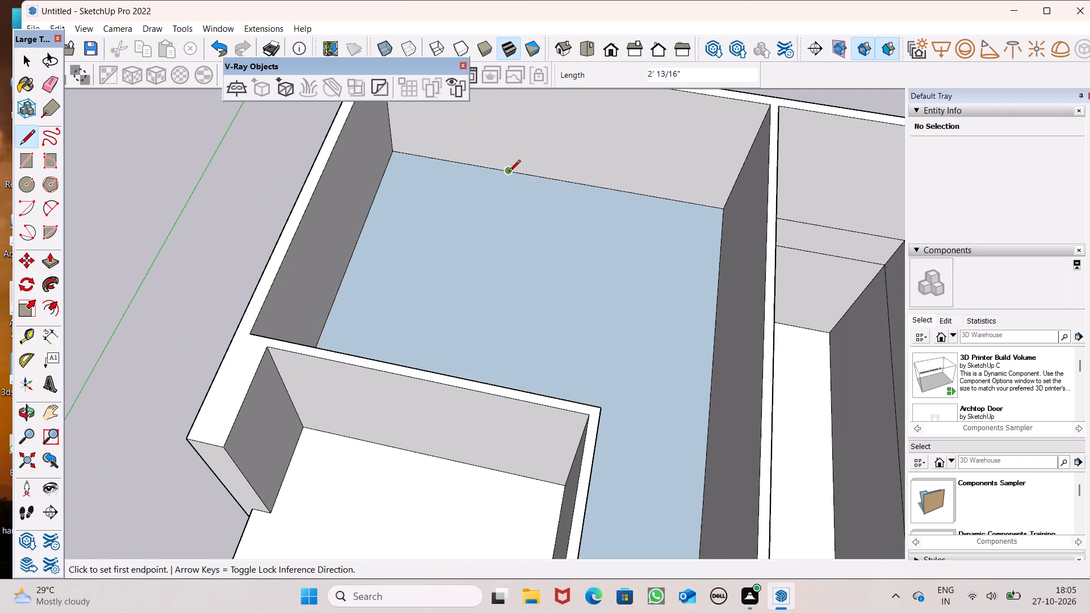
Retrace about 2' 9" of the upper storey line on the narrow room's back wall to close its floor face.
{"action": "left_click", "coordinate": [832, 231]}
{"action": "left_click_drag", "start_coordinate": [872, 236], "coordinate": [866, 236]}
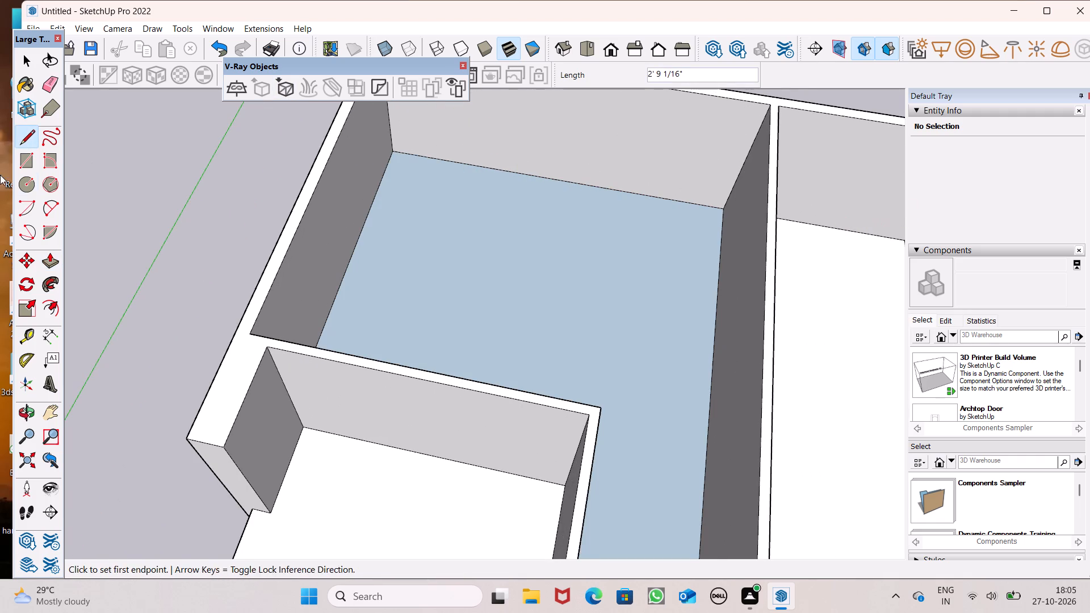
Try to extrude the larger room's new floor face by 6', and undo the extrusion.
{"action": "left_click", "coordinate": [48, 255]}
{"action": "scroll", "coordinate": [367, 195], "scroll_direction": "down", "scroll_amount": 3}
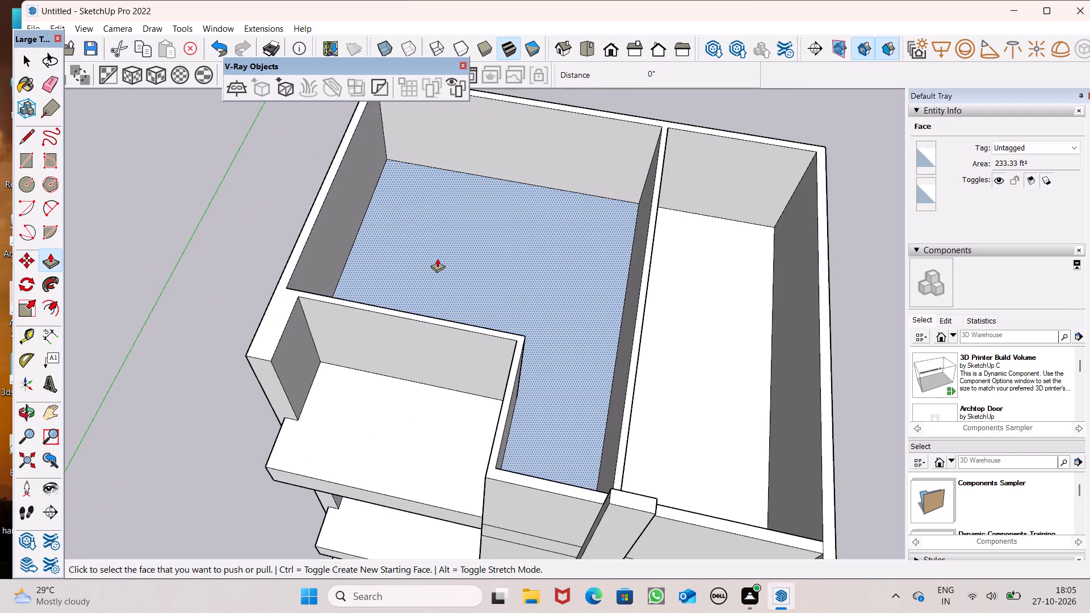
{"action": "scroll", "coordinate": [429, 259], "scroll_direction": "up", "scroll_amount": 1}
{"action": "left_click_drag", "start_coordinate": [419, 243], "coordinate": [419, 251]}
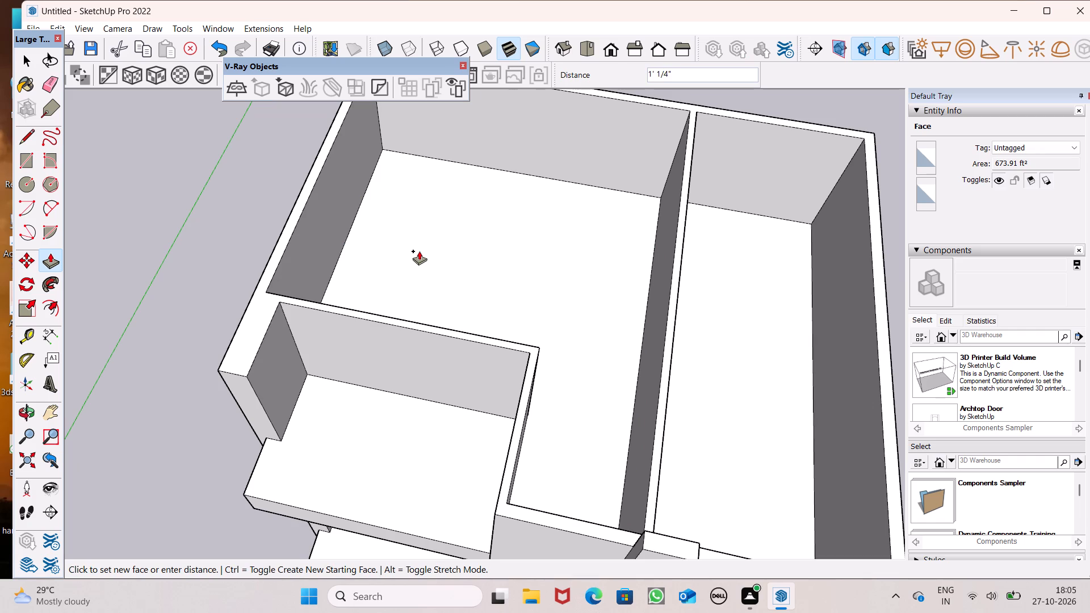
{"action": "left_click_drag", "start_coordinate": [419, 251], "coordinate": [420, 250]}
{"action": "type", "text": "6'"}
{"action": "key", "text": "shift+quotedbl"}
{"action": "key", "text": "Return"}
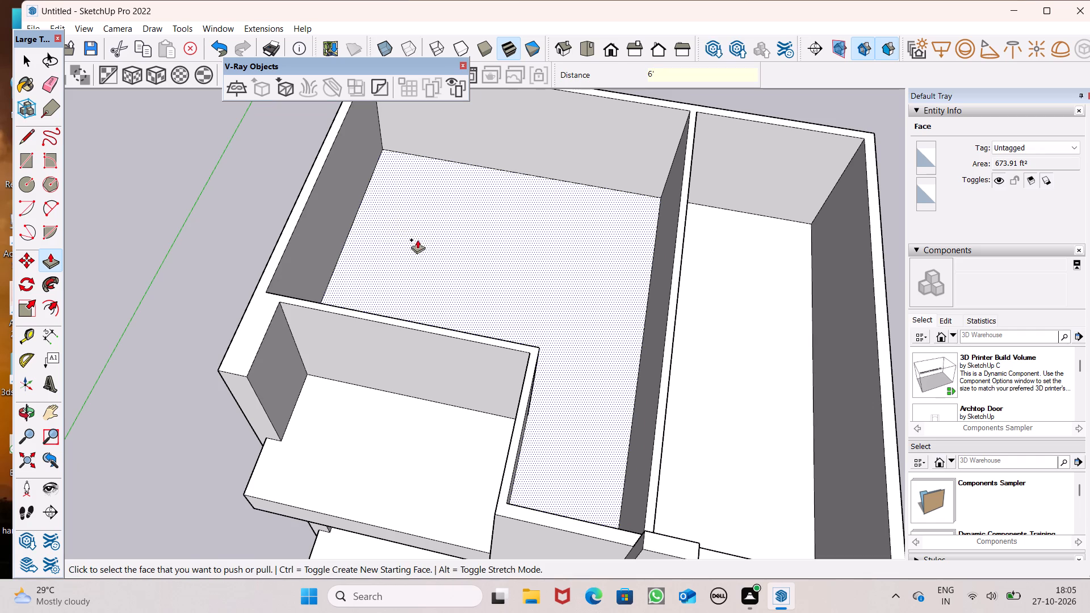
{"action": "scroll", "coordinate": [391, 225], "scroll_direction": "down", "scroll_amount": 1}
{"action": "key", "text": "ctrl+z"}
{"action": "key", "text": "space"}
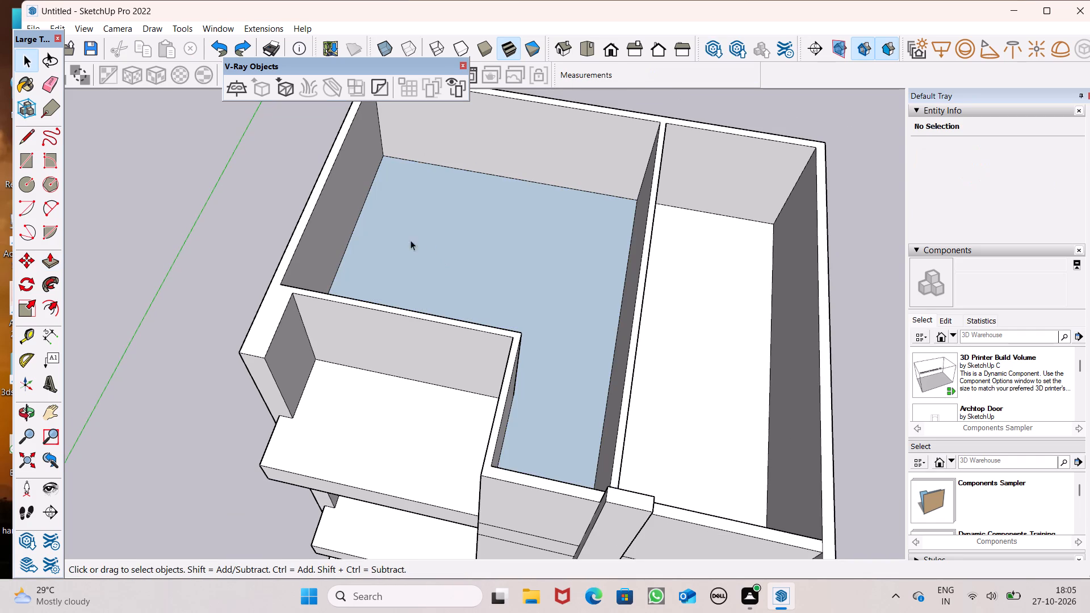
Extrude the new upper floor faces of the larger and the narrow room by 6" each.
{"action": "left_click_drag", "start_coordinate": [51, 259], "coordinate": [56, 254]}
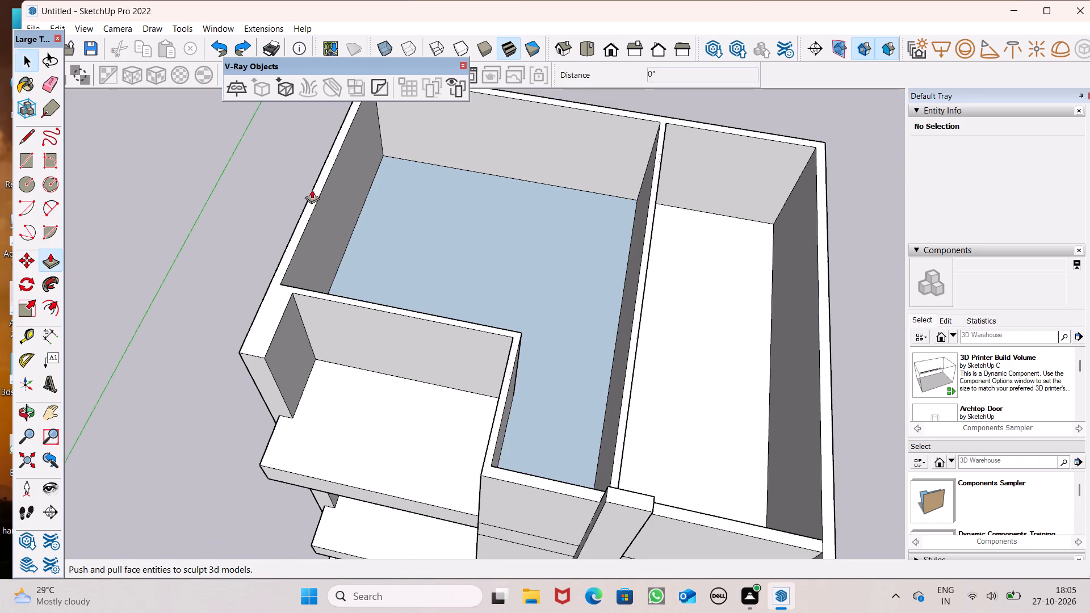
{"action": "scroll", "coordinate": [392, 186], "scroll_direction": "up", "scroll_amount": 2}
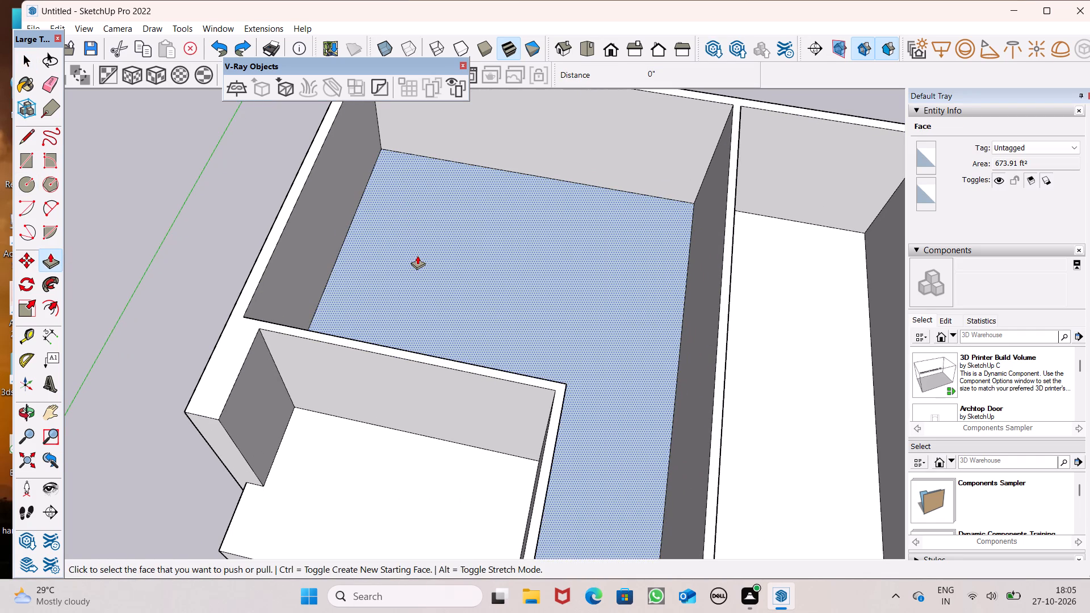
{"action": "left_click", "coordinate": [417, 256]}
{"action": "key", "text": "6"}
{"action": "key", "text": "shift+quotedbl"}
{"action": "key", "text": "Return"}
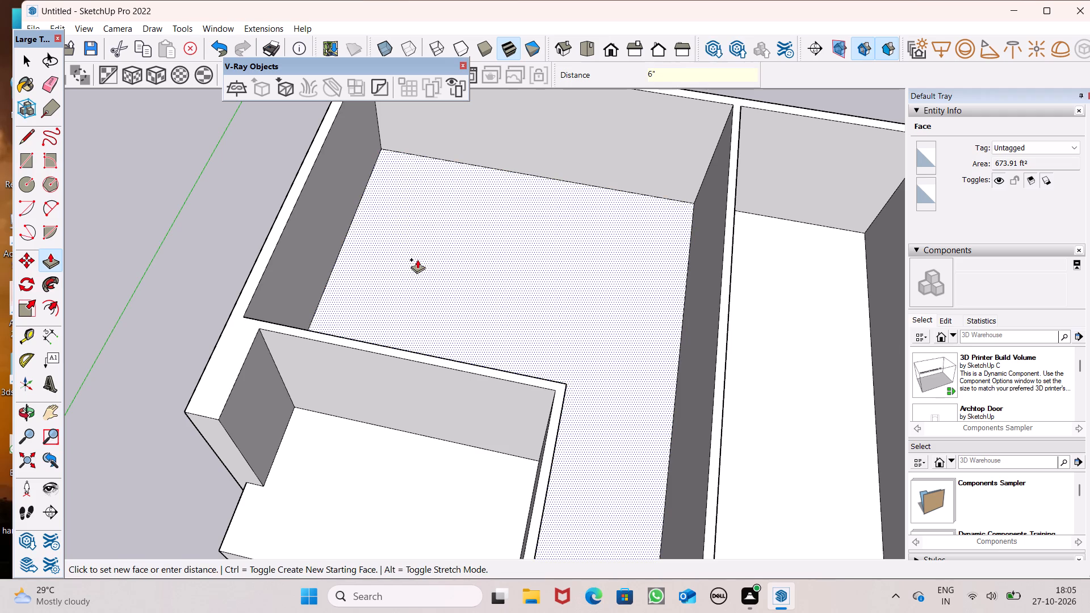
{"action": "scroll", "coordinate": [349, 203], "scroll_direction": "down", "scroll_amount": 1}
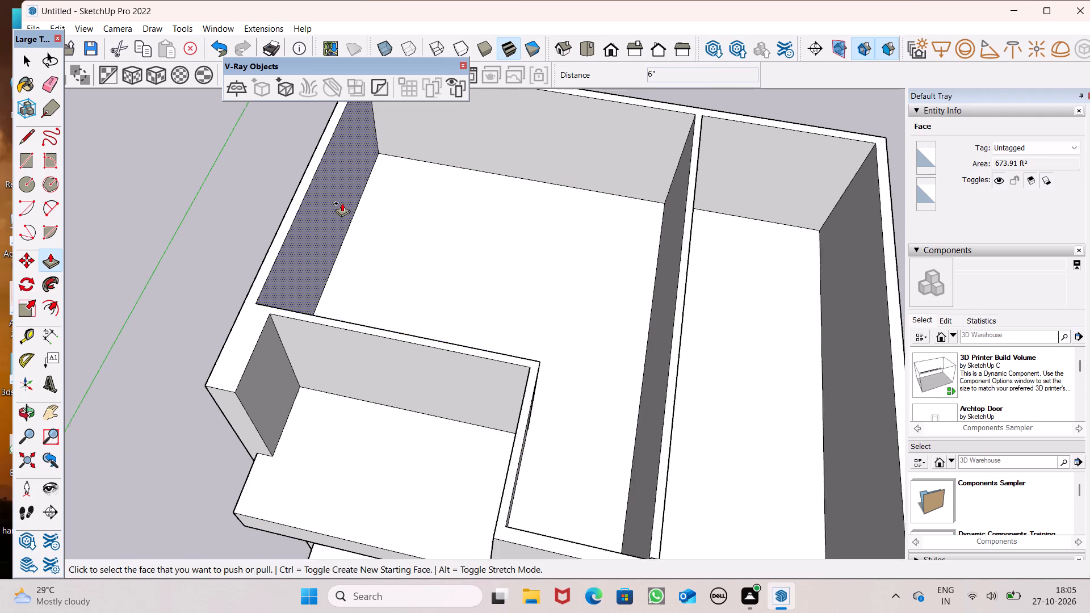
{"action": "scroll", "coordinate": [342, 203], "scroll_direction": "down", "scroll_amount": 5}
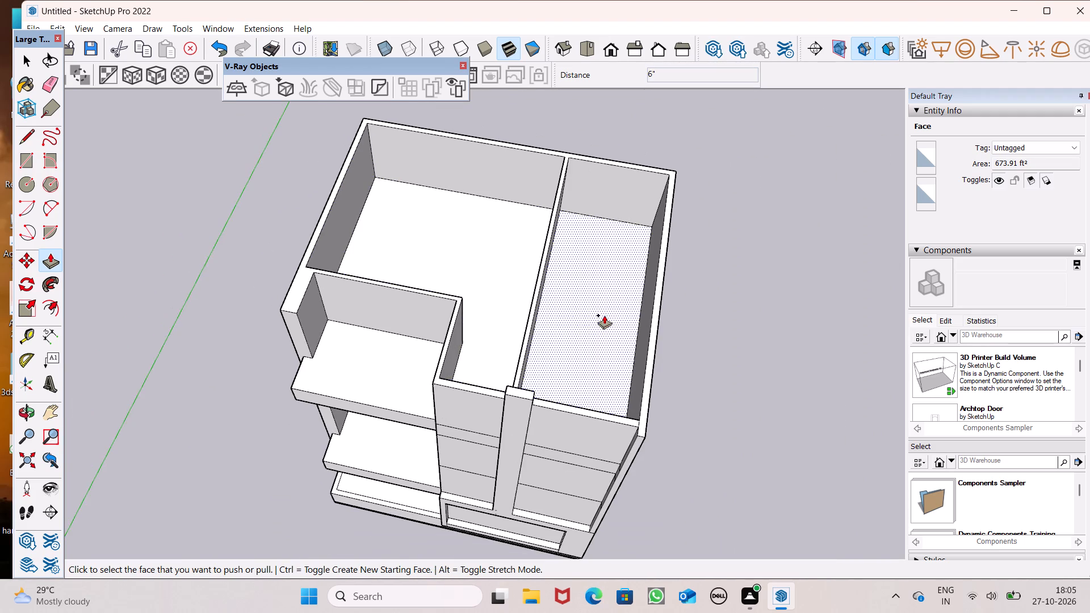
{"action": "scroll", "coordinate": [582, 315], "scroll_direction": "up", "scroll_amount": 4}
{"action": "left_click_drag", "start_coordinate": [577, 314], "coordinate": [578, 322]}
{"action": "key", "text": "6"}
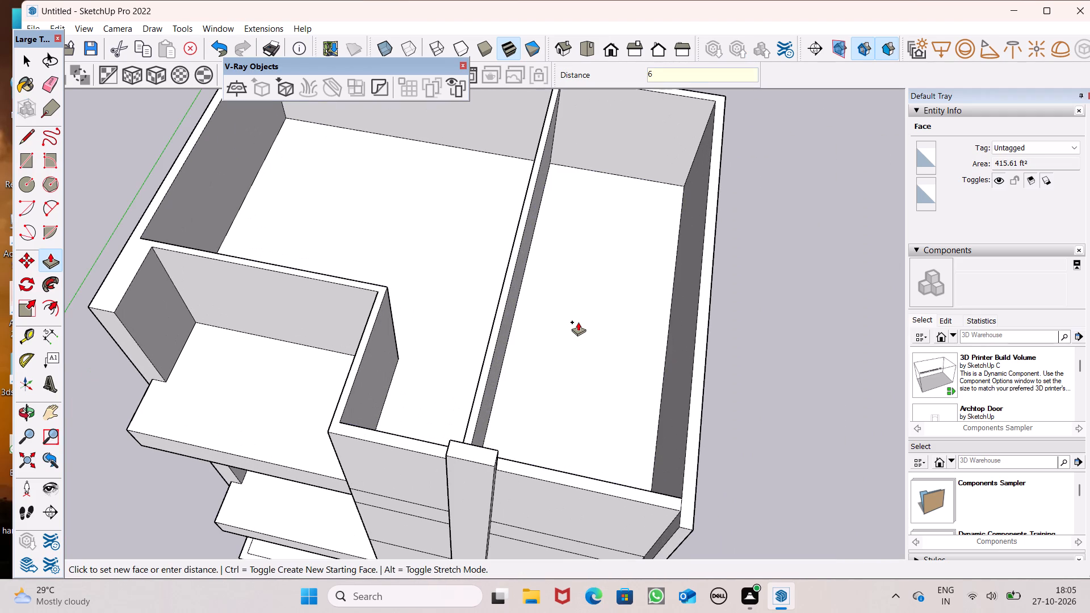
{"action": "left_click_drag", "start_coordinate": [578, 322], "coordinate": [576, 325]}
{"action": "key", "text": "shift+quotedbl"}
{"action": "key", "text": "Return"}
Retrace part of the back wall's inner top edge in the larger room and about 1' 2" in the narrow room to close roof faces.
{"action": "scroll", "coordinate": [576, 301], "scroll_direction": "down", "scroll_amount": 7}
{"action": "middle_click_drag", "start_coordinate": [575, 297], "coordinate": [646, 148]}
{"action": "scroll", "coordinate": [649, 146], "scroll_direction": "up", "scroll_amount": 1}
{"action": "middle_click_drag", "start_coordinate": [648, 266], "coordinate": [659, 229]}
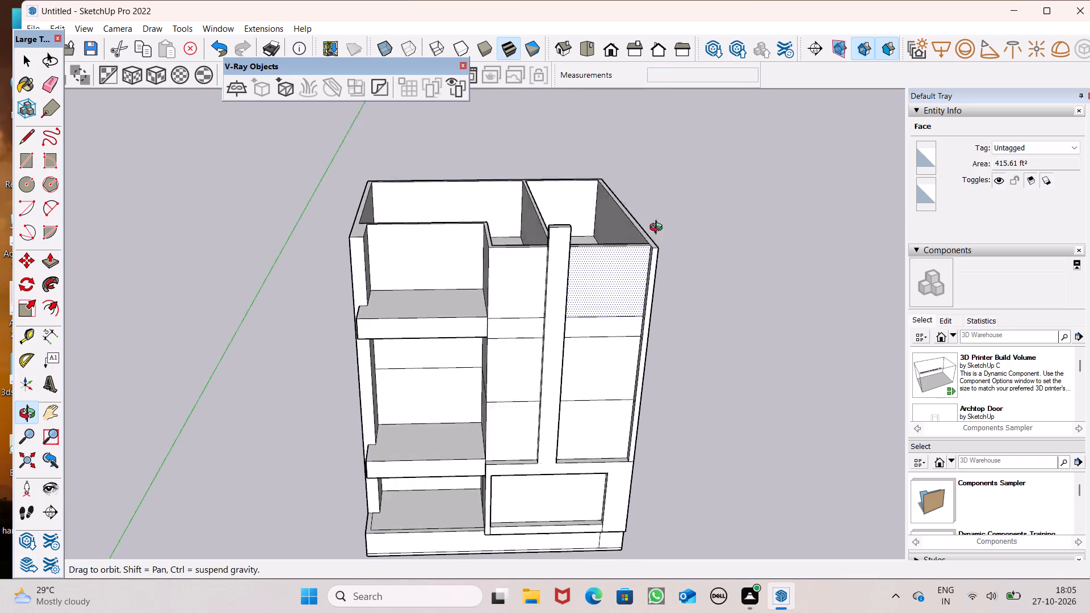
{"action": "middle_click_drag", "start_coordinate": [659, 229], "coordinate": [642, 255]}
{"action": "scroll", "coordinate": [642, 304], "scroll_direction": "down", "scroll_amount": 3}
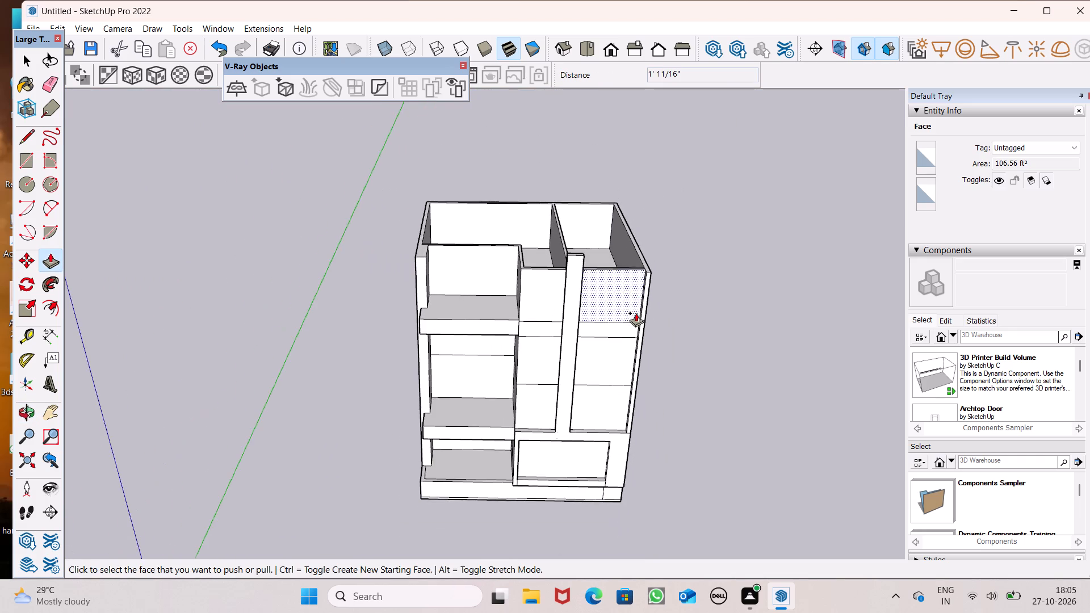
{"action": "scroll", "coordinate": [661, 245], "scroll_direction": "up", "scroll_amount": 5}
{"action": "middle_click_drag", "start_coordinate": [661, 241], "coordinate": [656, 279]}
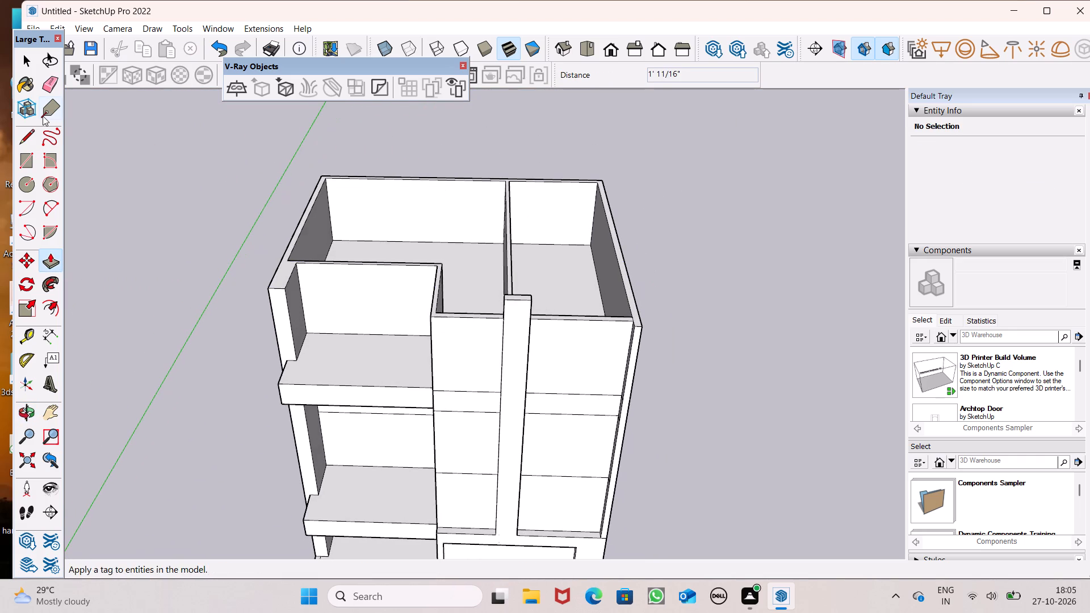
{"action": "left_click", "coordinate": [22, 134]}
{"action": "scroll", "coordinate": [270, 165], "scroll_direction": "up", "scroll_amount": 4}
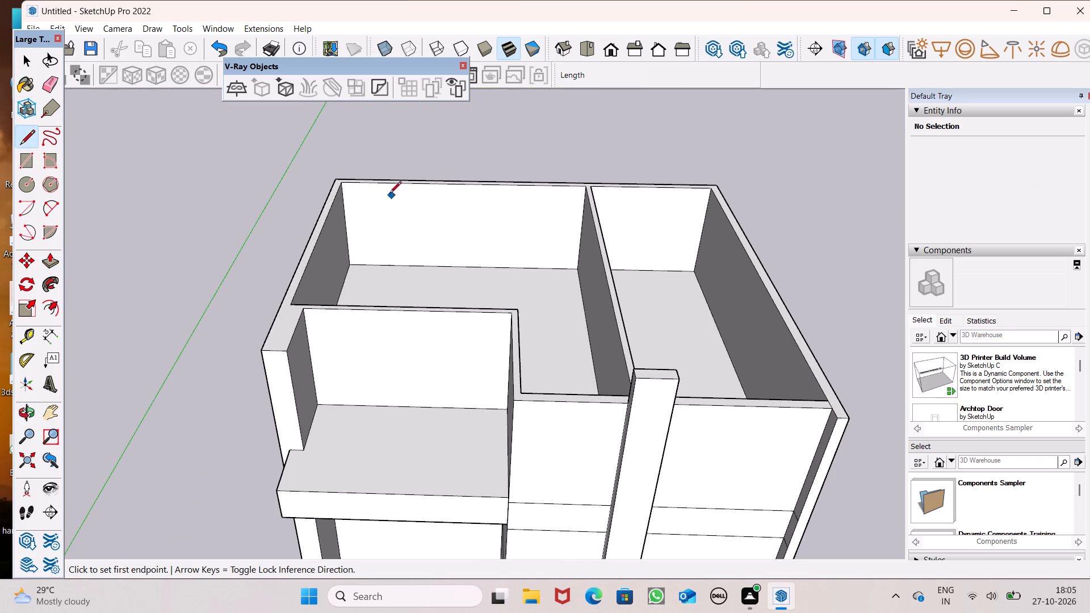
{"action": "left_click", "coordinate": [385, 185]}
{"action": "left_click", "coordinate": [422, 187]}
{"action": "left_click_drag", "start_coordinate": [609, 188], "coordinate": [611, 187]}
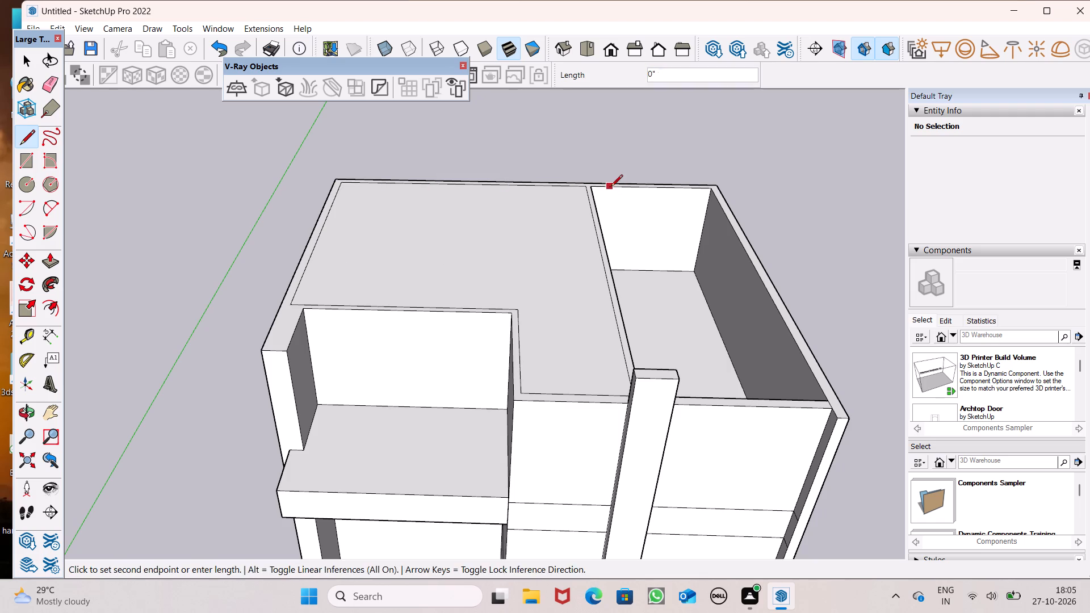
{"action": "left_click_drag", "start_coordinate": [611, 187], "coordinate": [614, 187]}
{"action": "left_click", "coordinate": [621, 187]}
Extrude the roof faces over the larger and the narrow room by 6" each.
{"action": "left_click_drag", "start_coordinate": [54, 260], "coordinate": [81, 260]}
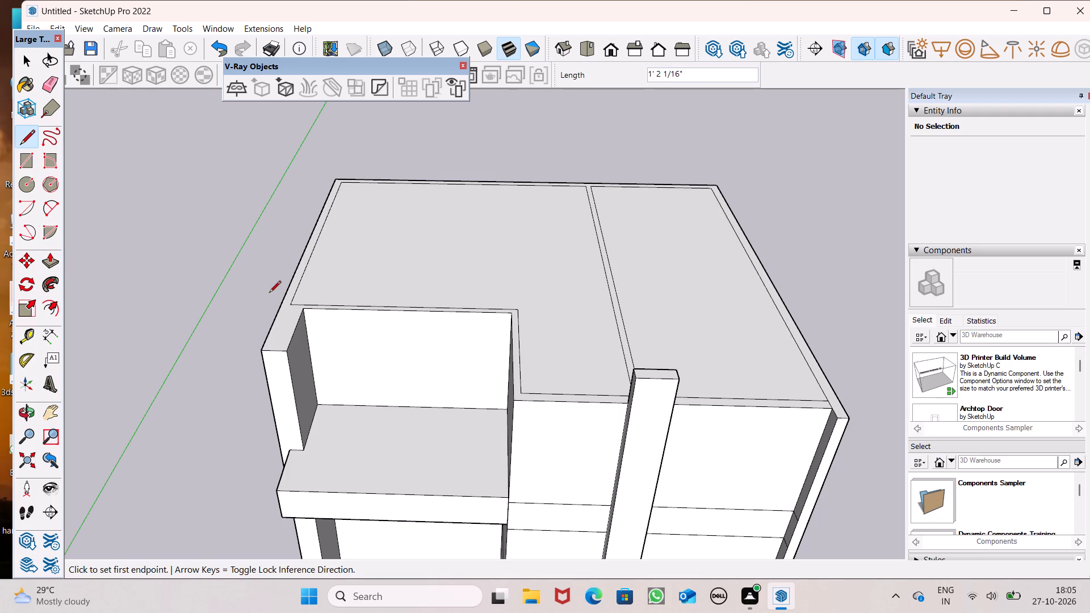
{"action": "scroll", "coordinate": [340, 285], "scroll_direction": "up", "scroll_amount": 3}
{"action": "key", "text": "space"}
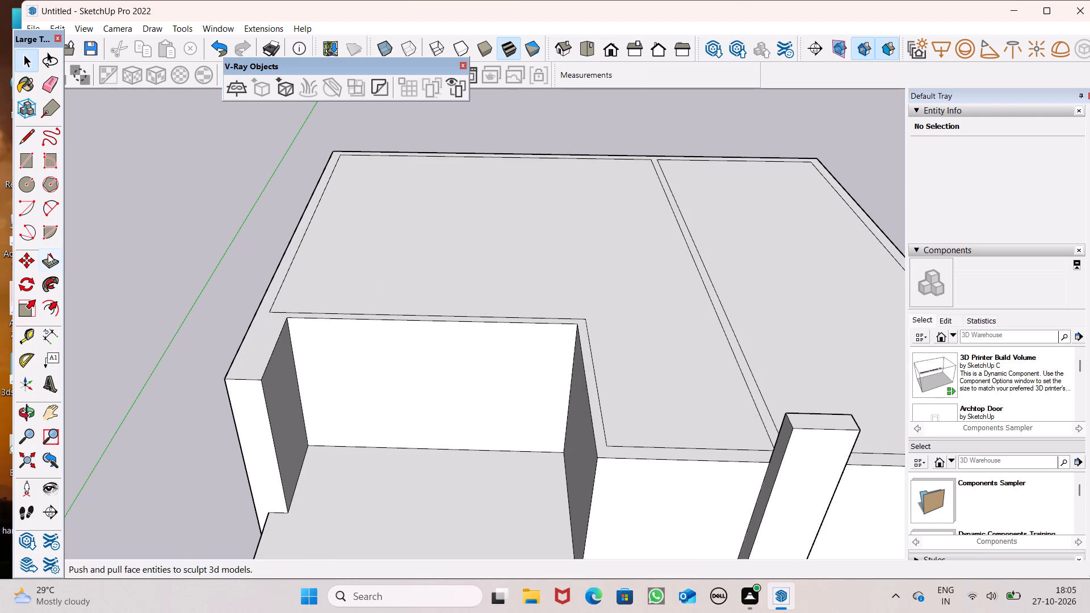
{"action": "left_click", "coordinate": [49, 254]}
{"action": "left_click", "coordinate": [372, 279]}
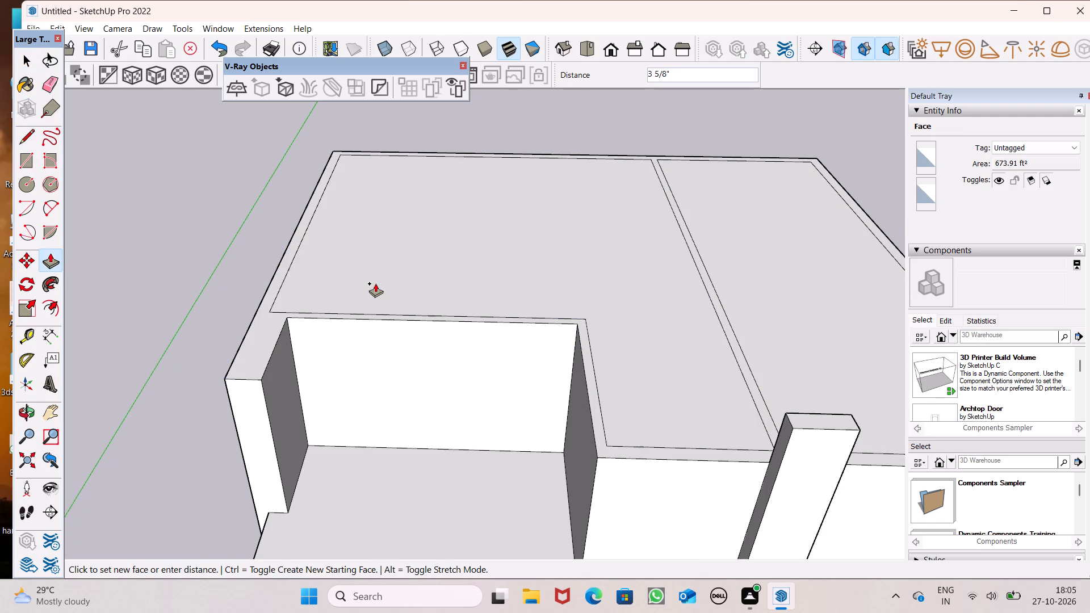
{"action": "key", "text": "6"}
{"action": "key", "text": "shift+quotedbl"}
{"action": "key", "text": "Return"}
{"action": "scroll", "coordinate": [316, 255], "scroll_direction": "down", "scroll_amount": 2}
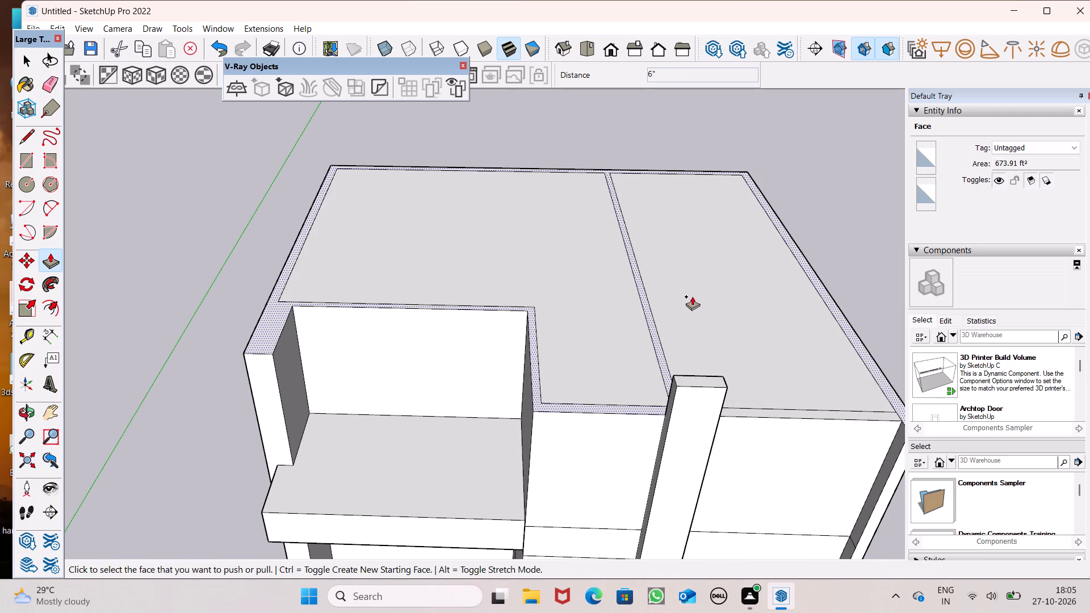
{"action": "left_click", "coordinate": [694, 301]}
{"action": "type", "text": "6\""}
{"action": "key", "text": "Return"}
{"action": "key", "text": "space"}
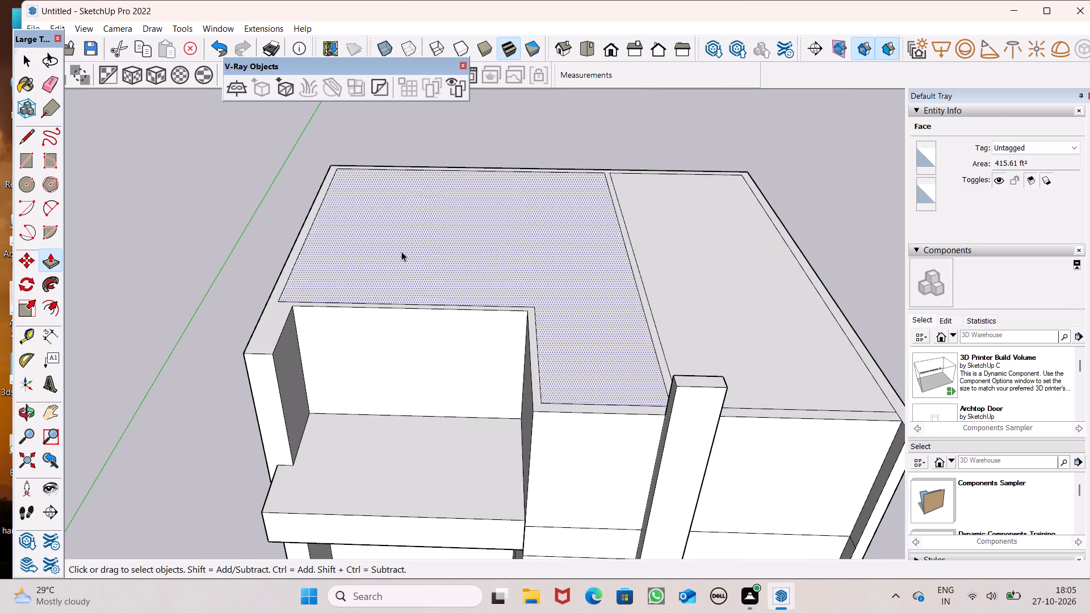
Examine the closed roof, the front column and the side wall of the building.
{"action": "scroll", "coordinate": [401, 251], "scroll_direction": "down", "scroll_amount": 3}
{"action": "middle_click_drag", "start_coordinate": [504, 341], "coordinate": [440, 243]}
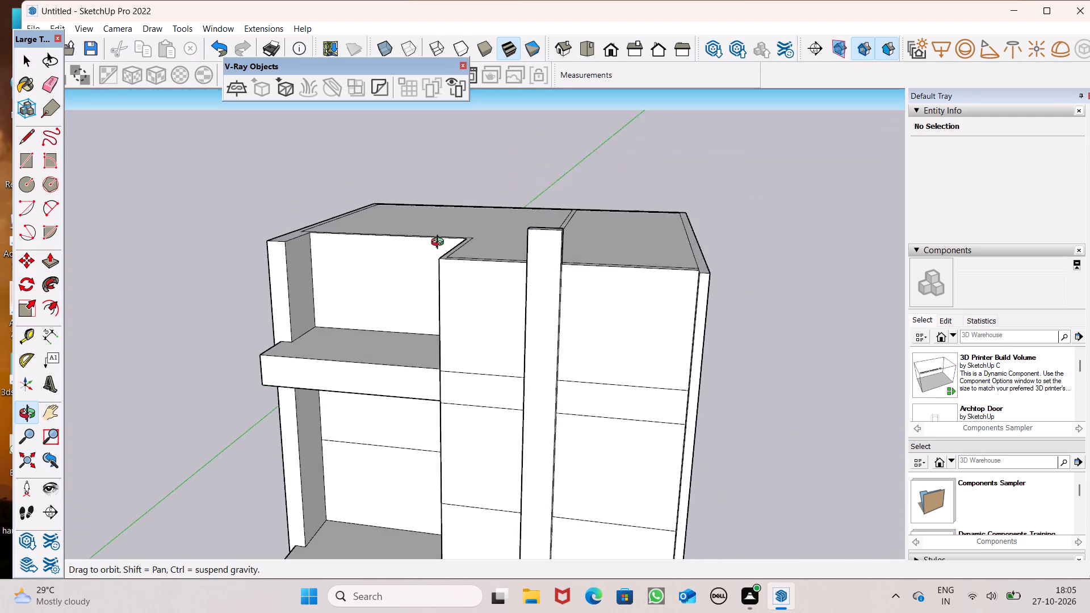
{"action": "middle_click_drag", "start_coordinate": [440, 243], "coordinate": [238, 308]}
{"action": "middle_click_drag", "start_coordinate": [287, 335], "coordinate": [353, 308]}
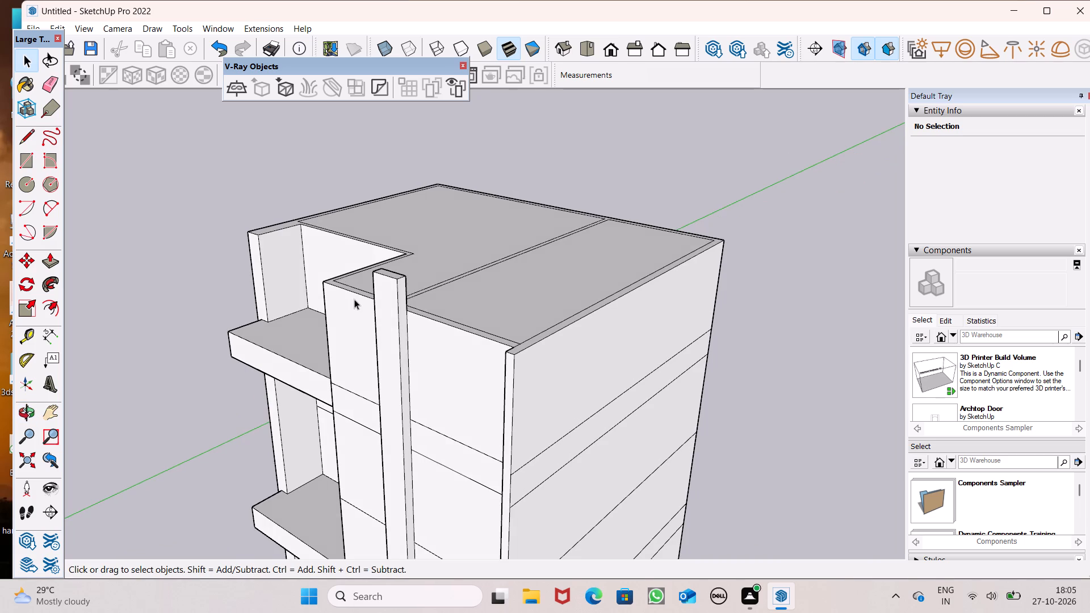
{"action": "scroll", "coordinate": [354, 299], "scroll_direction": "down", "scroll_amount": 2}
{"action": "middle_click_drag", "start_coordinate": [367, 316], "coordinate": [371, 340]}
{"action": "scroll", "coordinate": [371, 340], "scroll_direction": "up", "scroll_amount": 1}
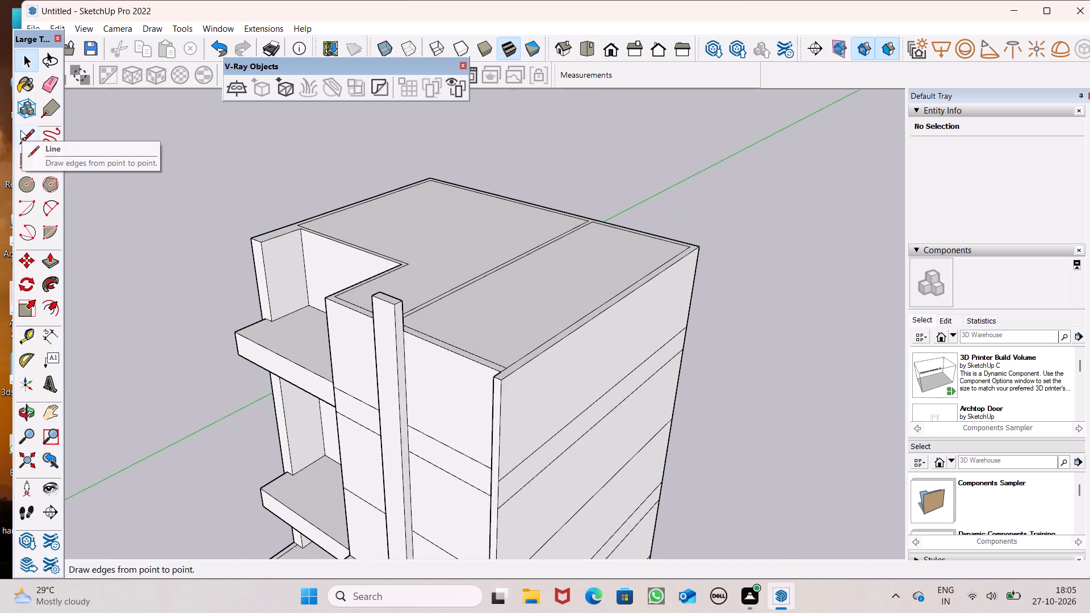
{"action": "middle_click_drag", "start_coordinate": [284, 229], "coordinate": [357, 243]}
{"action": "scroll", "coordinate": [357, 242], "scroll_direction": "up", "scroll_amount": 1}
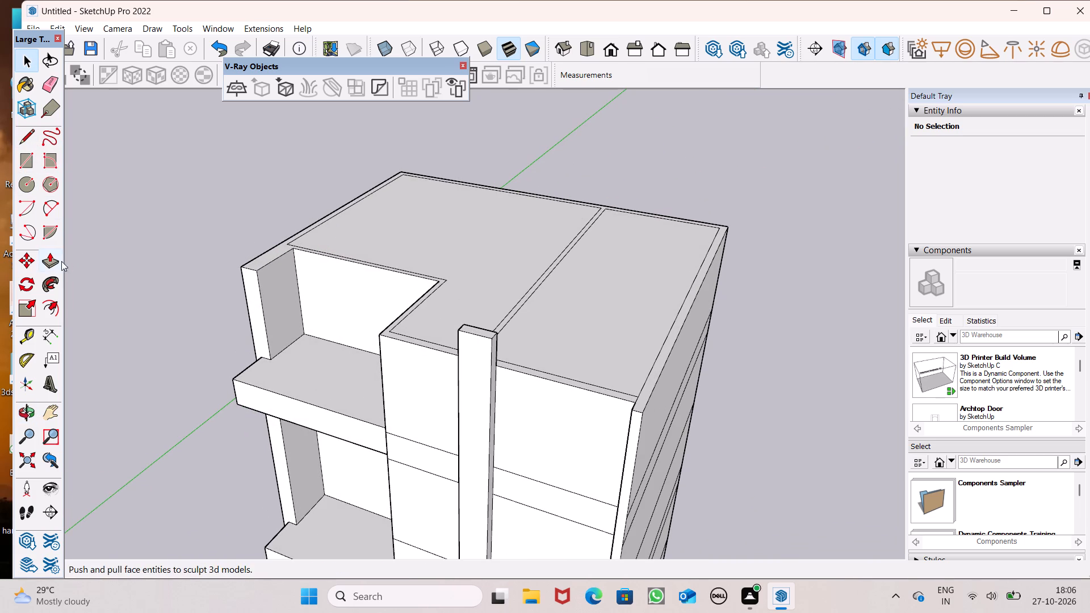
Draw a short line across the front wall's top from the larger room's inner corner near the balcony to the outer edge.
{"action": "left_click", "coordinate": [54, 258]}
{"action": "scroll", "coordinate": [637, 341], "scroll_direction": "up", "scroll_amount": 2}
{"action": "middle_click_drag", "start_coordinate": [639, 374], "coordinate": [676, 362]}
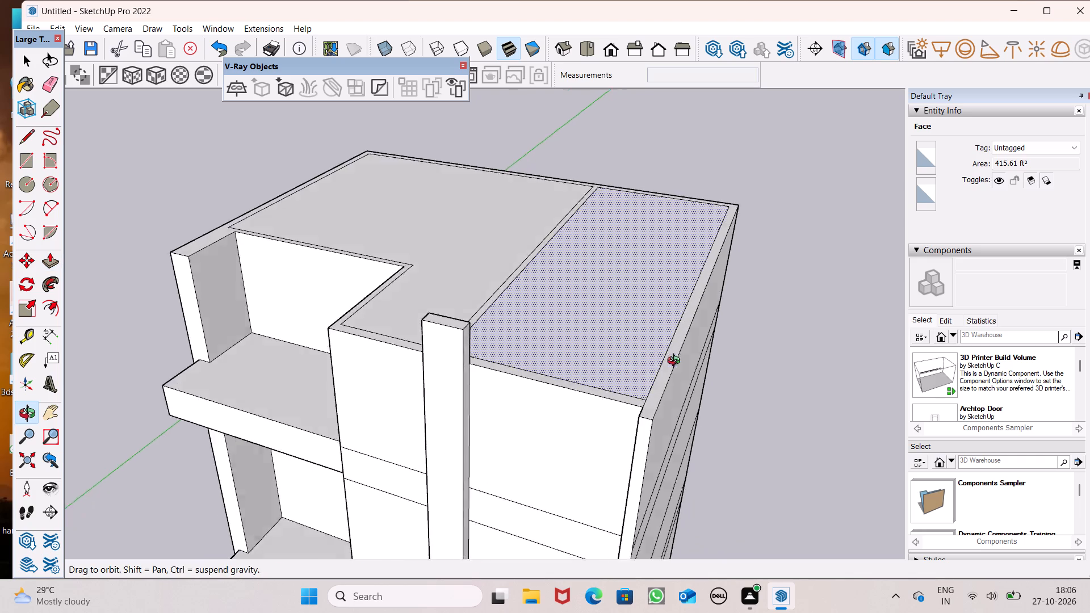
{"action": "middle_click_drag", "start_coordinate": [676, 362], "coordinate": [785, 410]}
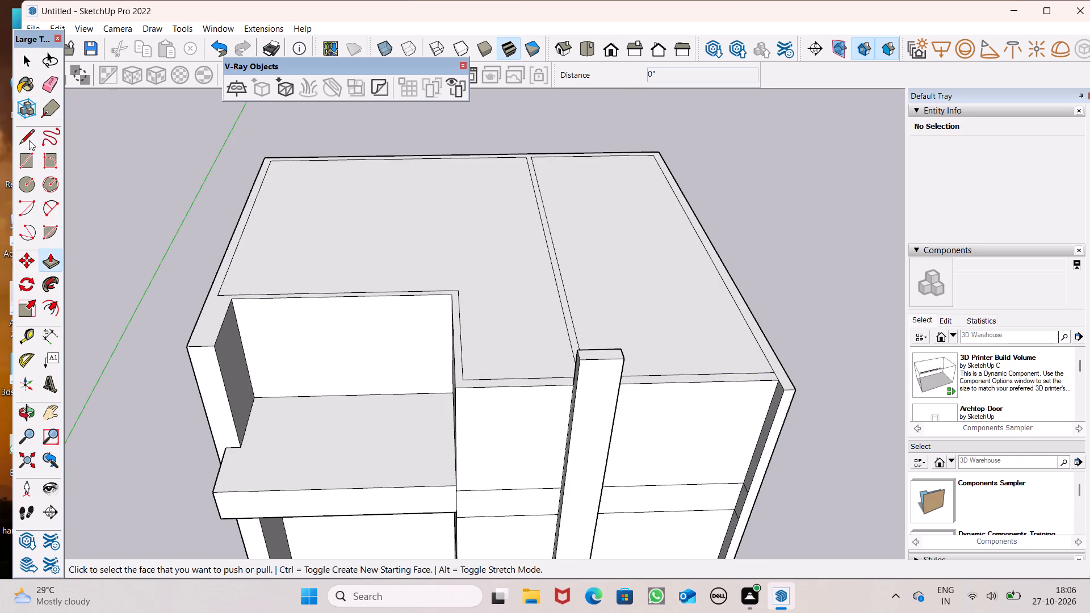
{"action": "left_click", "coordinate": [28, 140]}
{"action": "scroll", "coordinate": [347, 298], "scroll_direction": "down", "scroll_amount": 2}
{"action": "scroll", "coordinate": [463, 352], "scroll_direction": "up", "scroll_amount": 4}
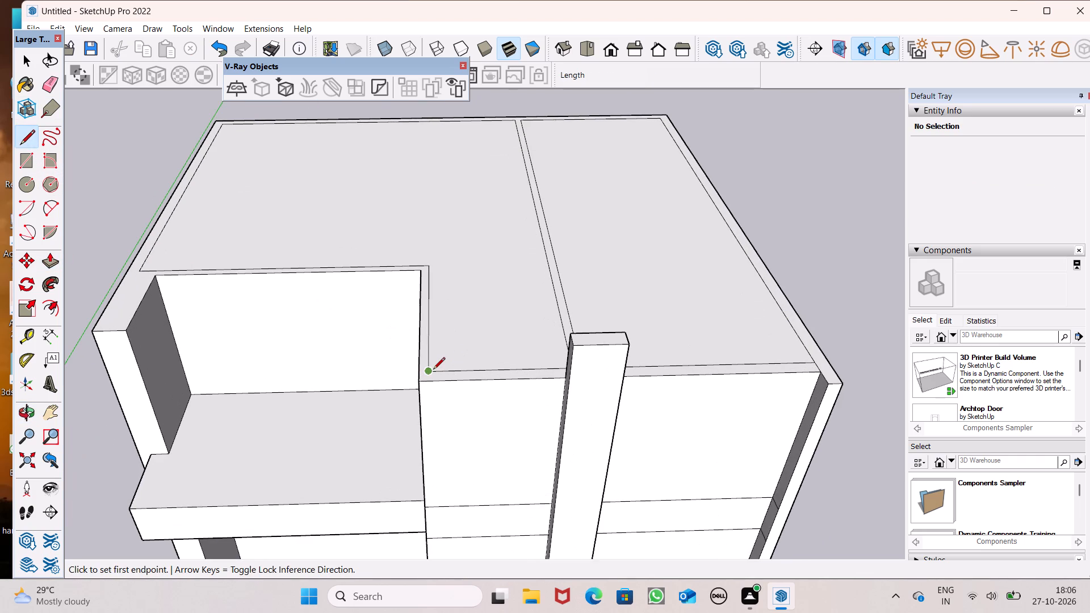
{"action": "left_click", "coordinate": [433, 370]}
{"action": "left_click", "coordinate": [432, 383]}
Erase the short edge crossing the front wall's top in line with the partition's narrow-room side.
{"action": "scroll", "coordinate": [331, 318], "scroll_direction": "down", "scroll_amount": 2}
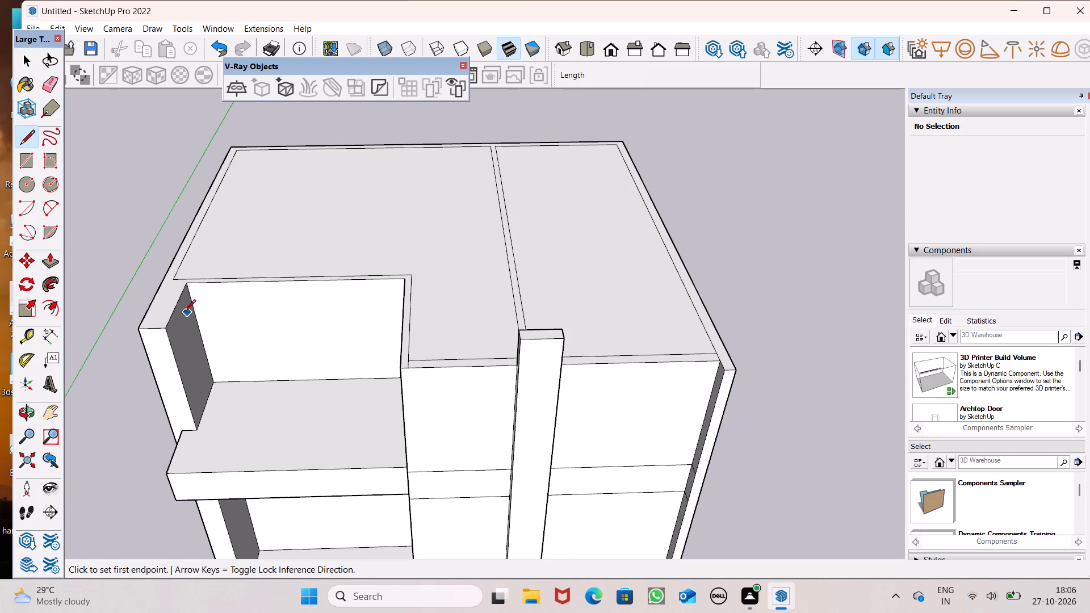
{"action": "left_click", "coordinate": [43, 262]}
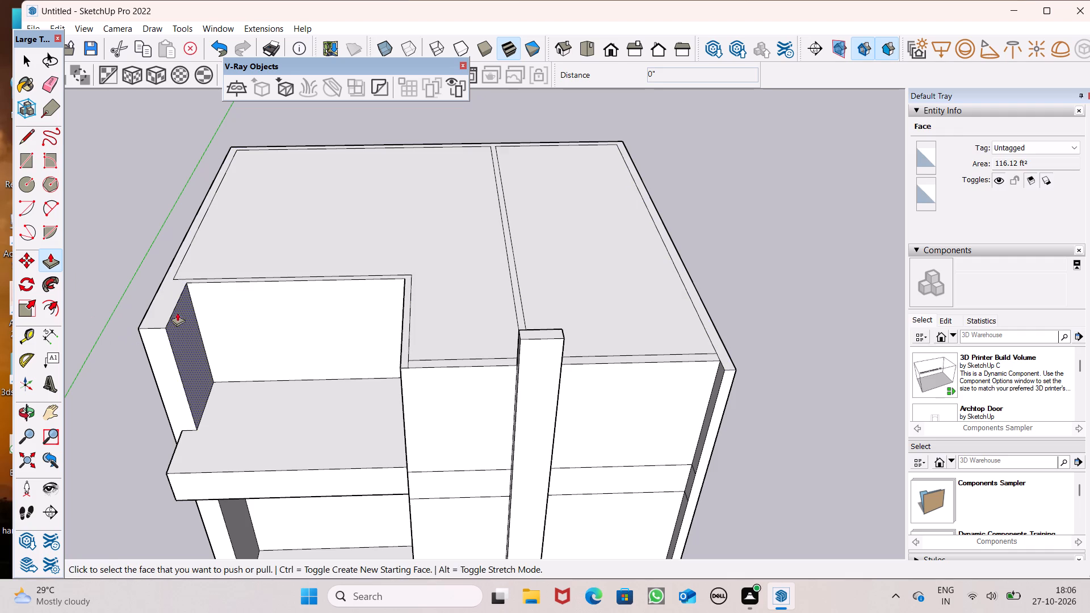
{"action": "middle_click_drag", "start_coordinate": [476, 383], "coordinate": [134, 432]}
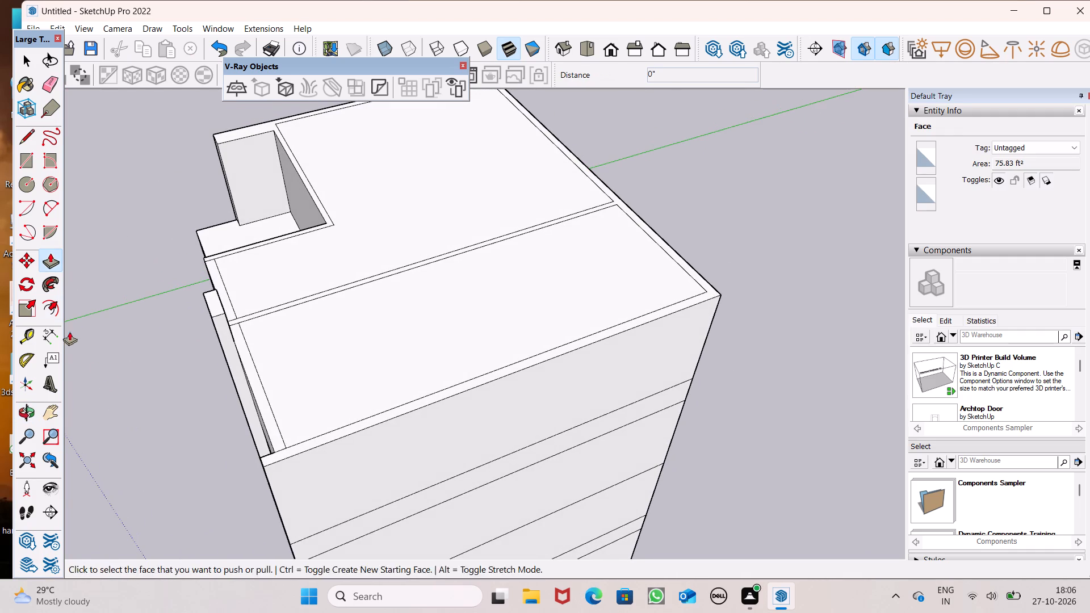
{"action": "left_click", "coordinate": [52, 79]}
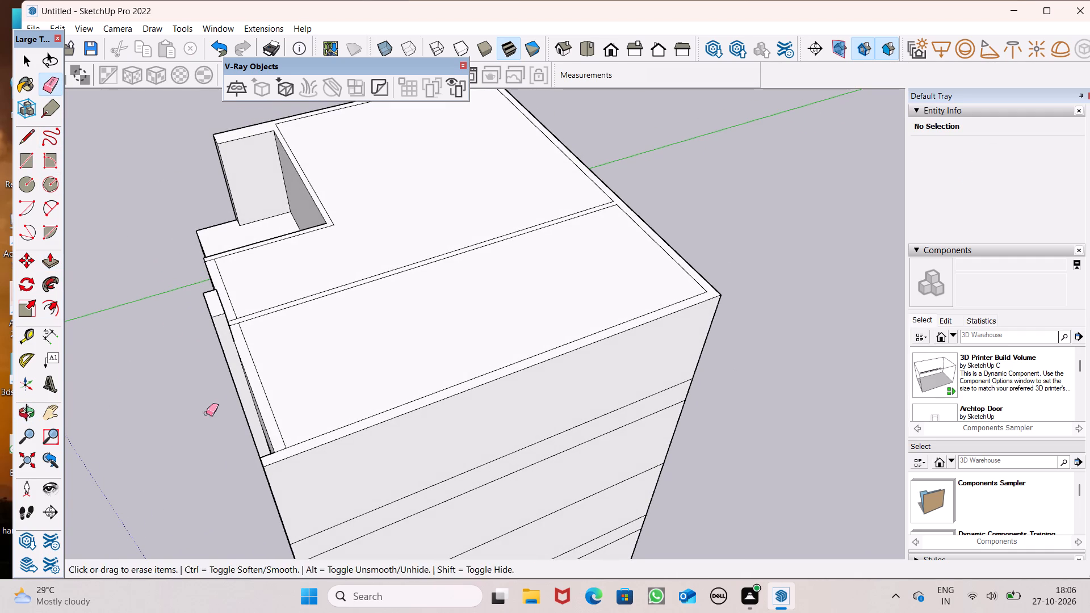
{"action": "middle_click_drag", "start_coordinate": [240, 440], "coordinate": [307, 454]}
{"action": "scroll", "coordinate": [267, 379], "scroll_direction": "up", "scroll_amount": 6}
{"action": "middle_click_drag", "start_coordinate": [351, 410], "coordinate": [248, 429]}
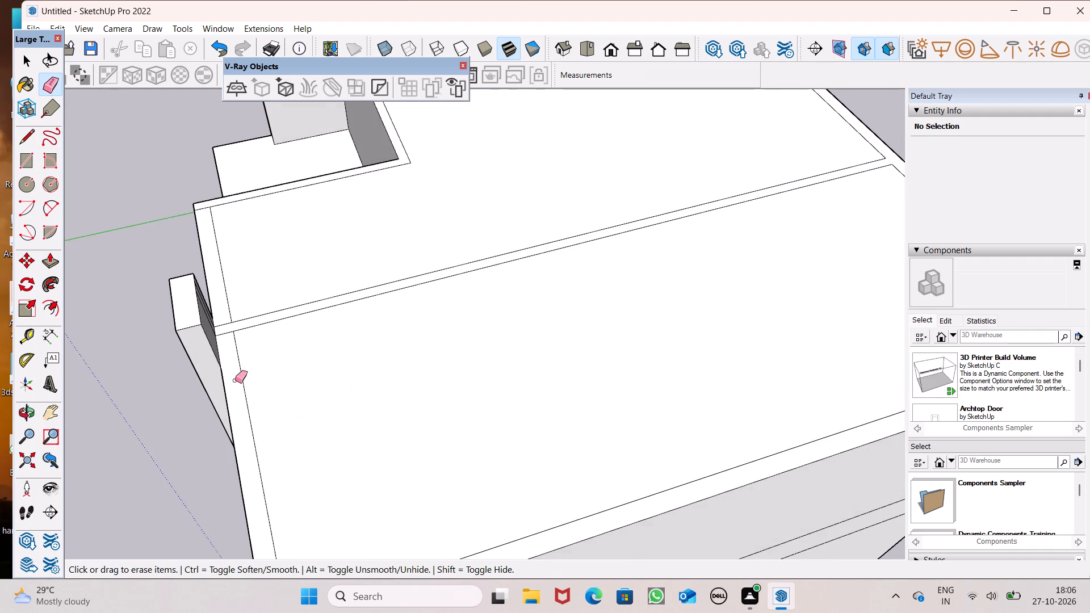
{"action": "scroll", "coordinate": [234, 379], "scroll_direction": "up", "scroll_amount": 7}
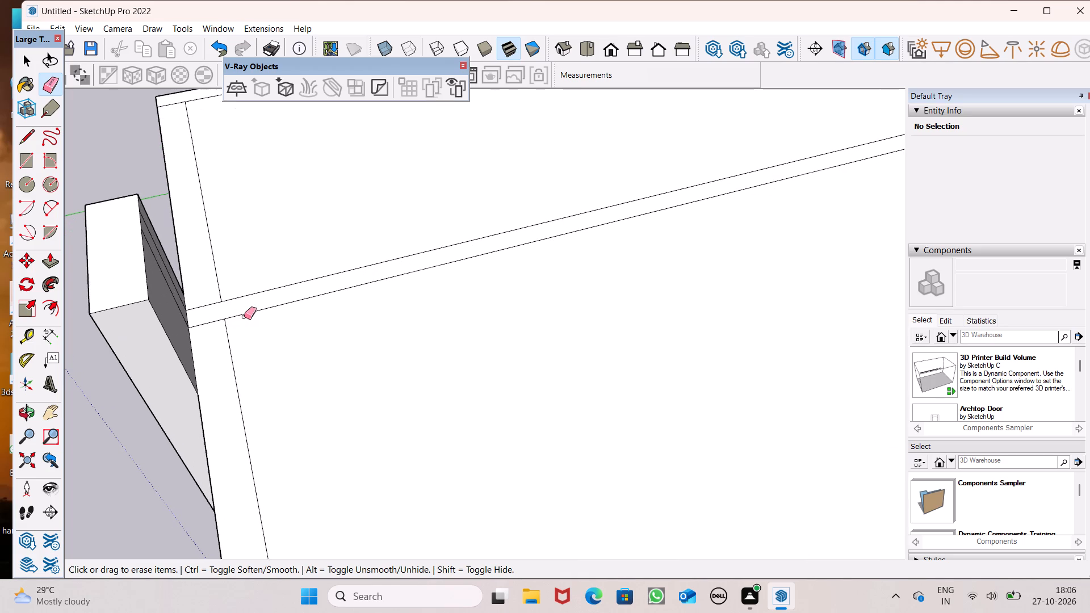
{"action": "left_click", "coordinate": [200, 325]}
Extrude the connected wall-top face around the roof and along the partition up by 4' as a parapet.
{"action": "scroll", "coordinate": [297, 352], "scroll_direction": "down", "scroll_amount": 6}
{"action": "middle_click_drag", "start_coordinate": [301, 366], "coordinate": [395, 367]}
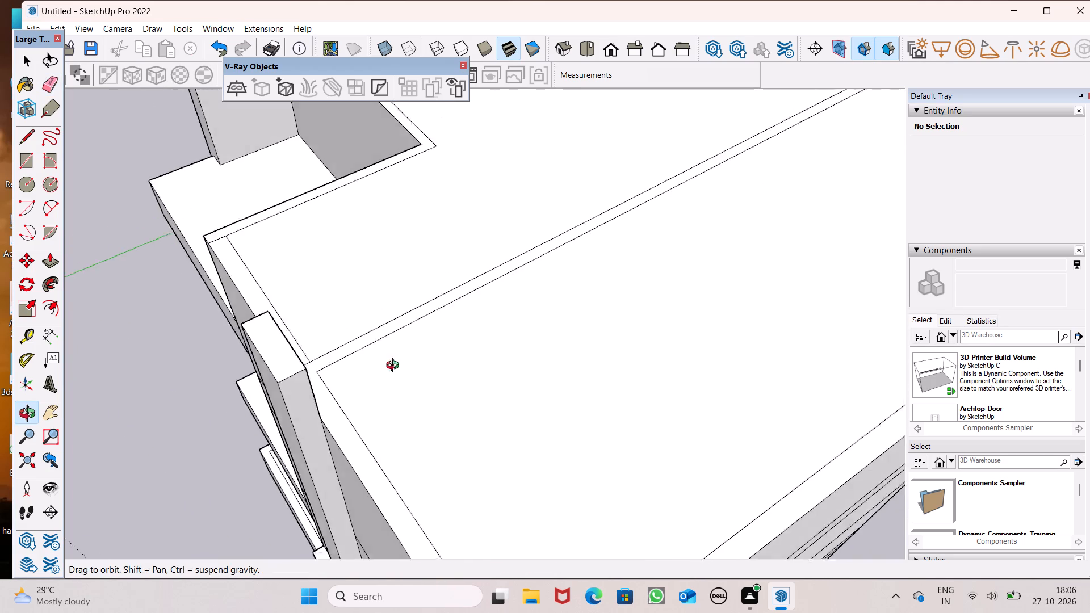
{"action": "middle_click_drag", "start_coordinate": [395, 367], "coordinate": [418, 366]}
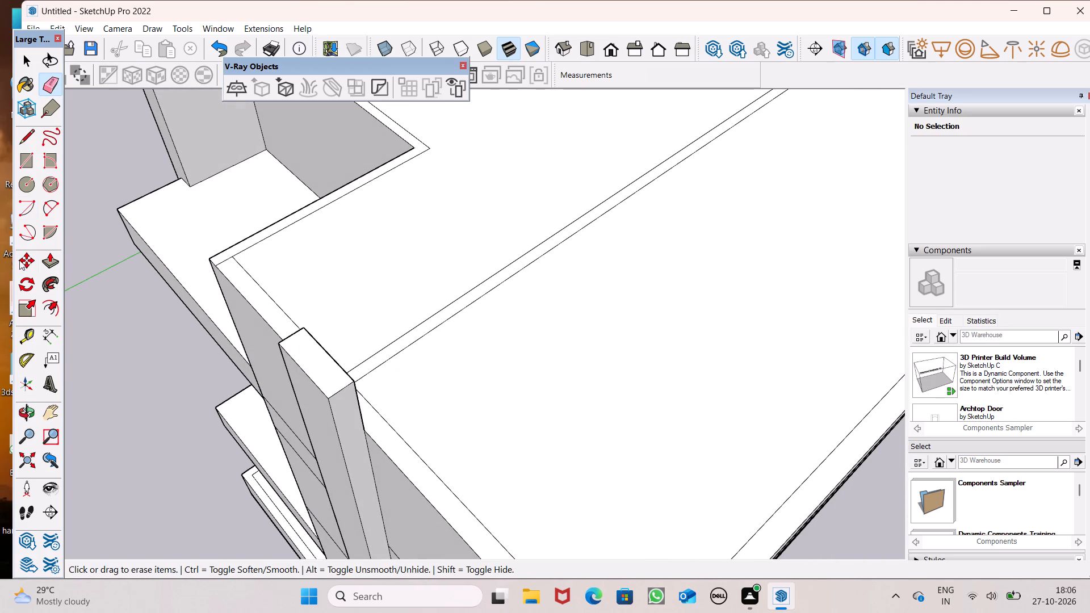
{"action": "left_click", "coordinate": [44, 258]}
{"action": "scroll", "coordinate": [304, 282], "scroll_direction": "down", "scroll_amount": 2}
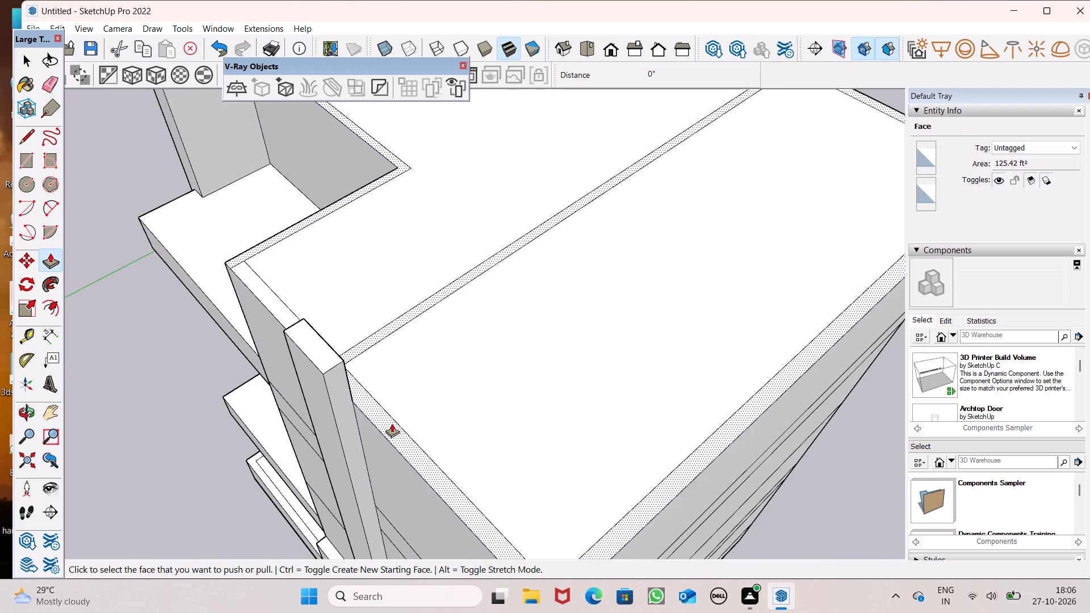
{"action": "left_click_drag", "start_coordinate": [392, 423], "coordinate": [393, 365], "text": "ctrl"}
{"action": "key", "text": "4"}
{"action": "key", "text": "apostrophe"}
{"action": "key", "text": "Return"}
Examine the raised parapet from the front, including the balcony recess, the roof opening and the front column.
{"action": "scroll", "coordinate": [393, 365], "scroll_direction": "down", "scroll_amount": 5}
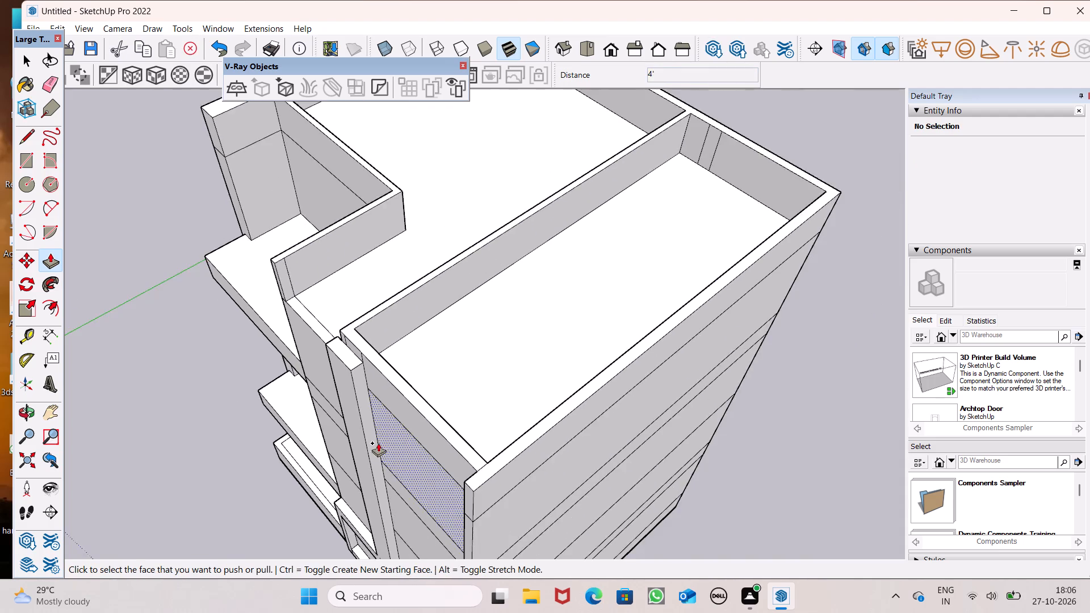
{"action": "middle_click_drag", "start_coordinate": [380, 440], "coordinate": [487, 335]}
{"action": "scroll", "coordinate": [495, 354], "scroll_direction": "down", "scroll_amount": 1}
{"action": "middle_click_drag", "start_coordinate": [498, 374], "coordinate": [570, 316]}
{"action": "scroll", "coordinate": [570, 316], "scroll_direction": "down", "scroll_amount": 1}
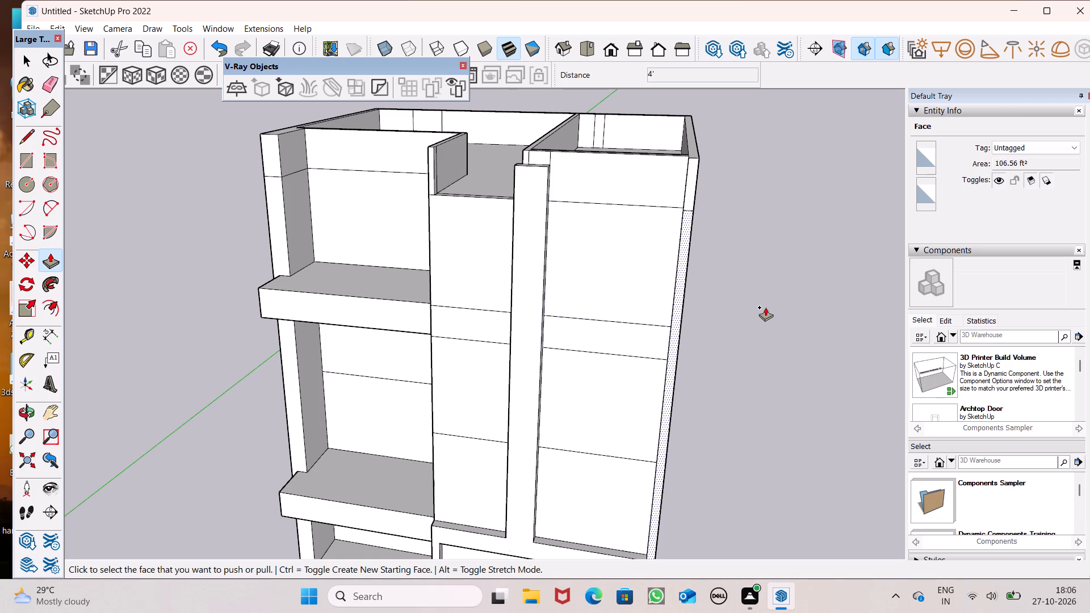
{"action": "middle_click", "coordinate": [761, 290]}
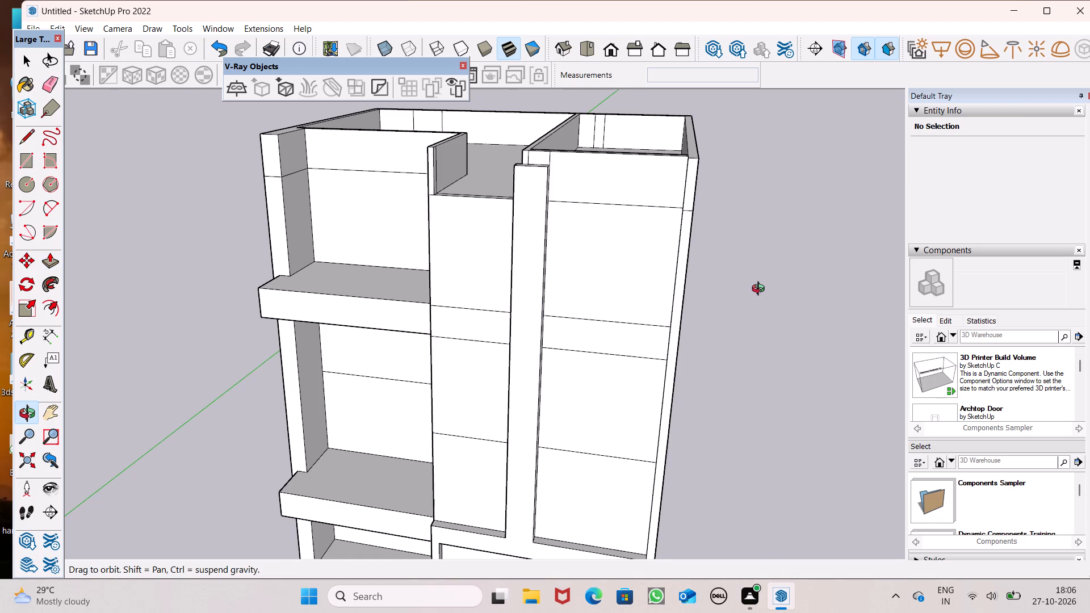
{"action": "scroll", "coordinate": [761, 290], "scroll_direction": "up", "scroll_amount": 1}
{"action": "scroll", "coordinate": [758, 317], "scroll_direction": "down", "scroll_amount": 5}
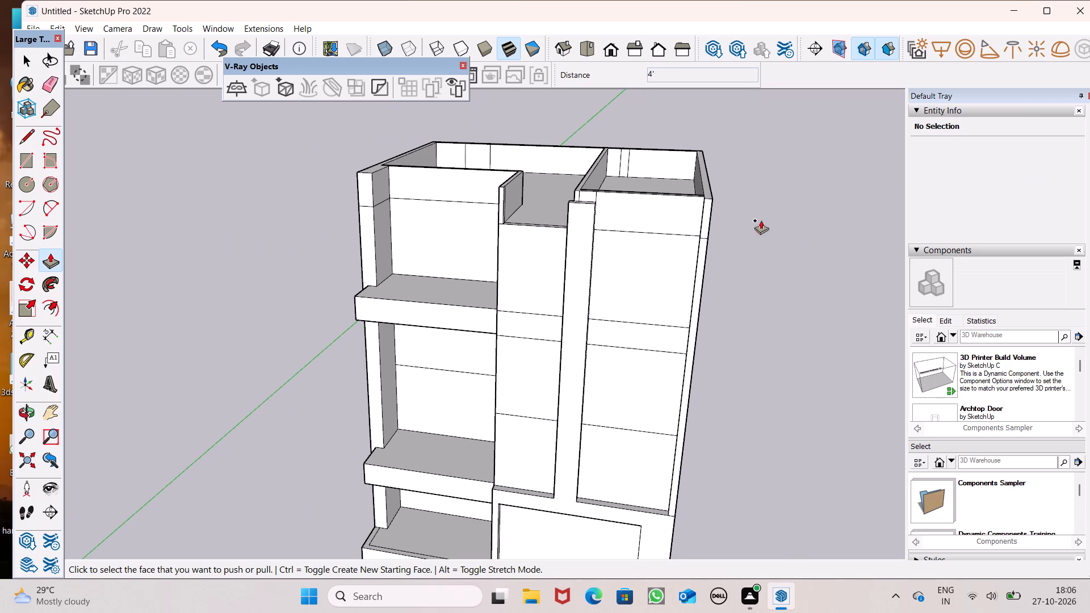
{"action": "scroll", "coordinate": [749, 190], "scroll_direction": "up", "scroll_amount": 2}
{"action": "middle_click_drag", "start_coordinate": [761, 224], "coordinate": [803, 160]}
{"action": "scroll", "coordinate": [761, 223], "scroll_direction": "up", "scroll_amount": 1}
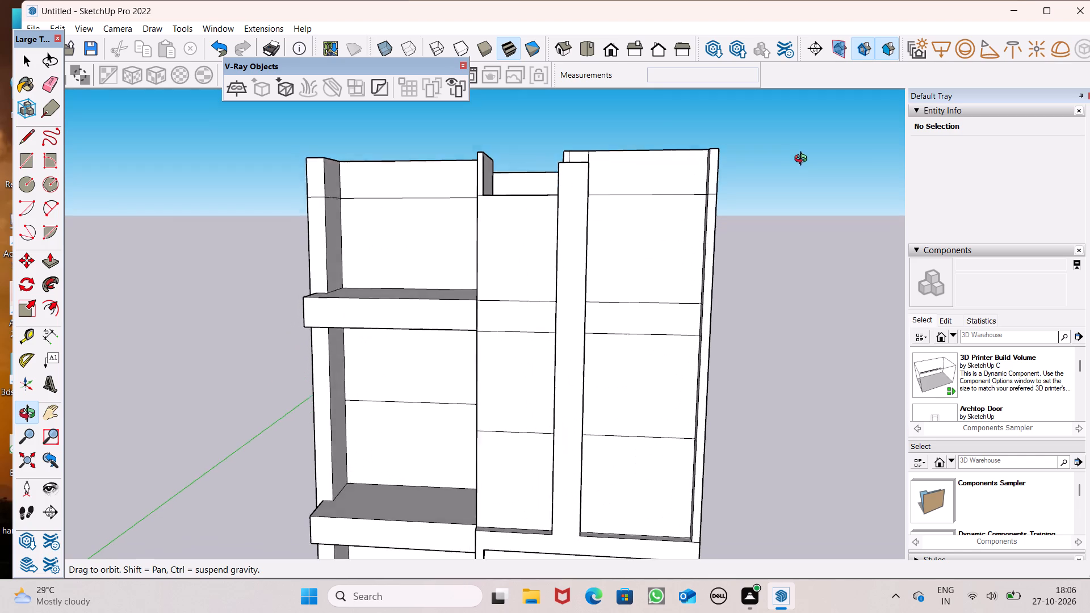
{"action": "middle_click_drag", "start_coordinate": [803, 160], "coordinate": [824, 187]}
Extrude the parapet face above the top balcony forward about 5' 7", flush with the side wall's front end.
{"action": "middle_click_drag", "start_coordinate": [427, 195], "coordinate": [469, 213]}
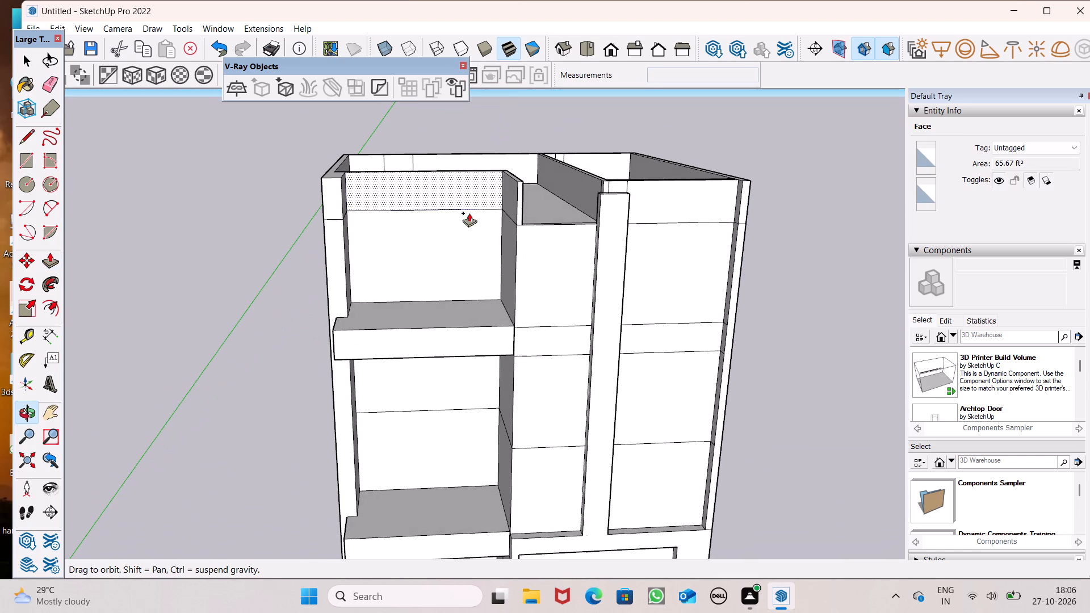
{"action": "middle_click_drag", "start_coordinate": [469, 213], "coordinate": [468, 213]}
{"action": "left_click_drag", "start_coordinate": [366, 194], "coordinate": [342, 208]}
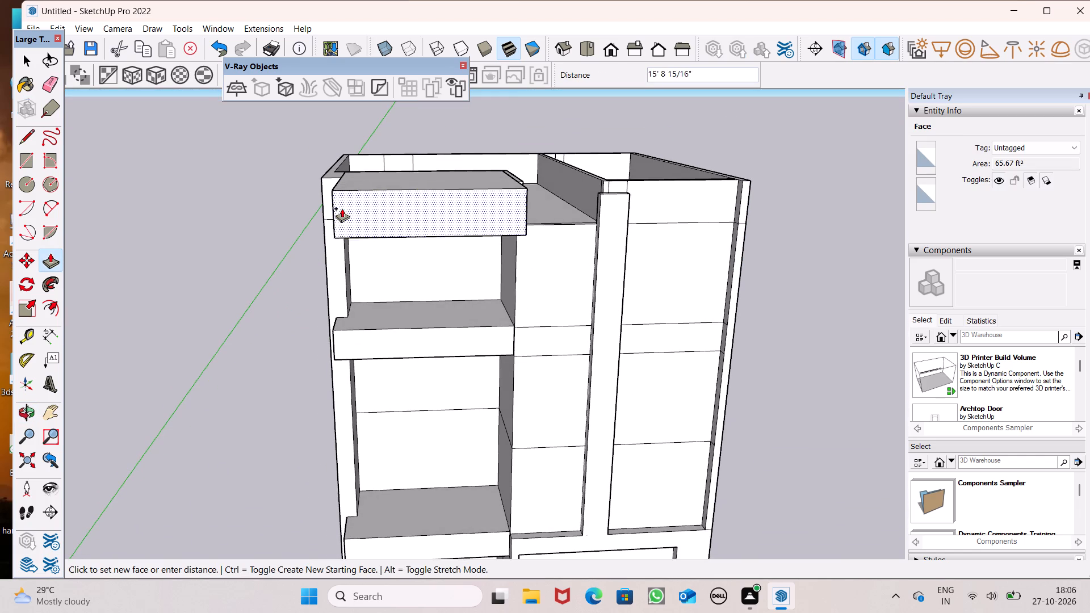
{"action": "left_click_drag", "start_coordinate": [342, 208], "coordinate": [333, 173]}
{"action": "left_click_drag", "start_coordinate": [356, 191], "coordinate": [335, 187]}
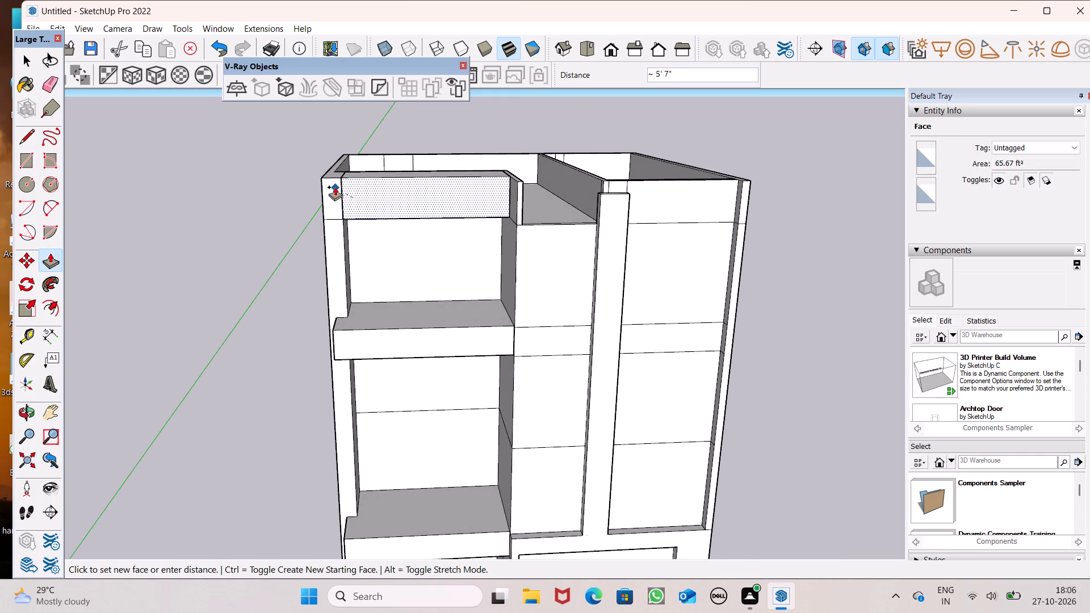
{"action": "left_click_drag", "start_coordinate": [335, 187], "coordinate": [330, 179]}
Examine the parapet over the top balcony and the front column's top against the parapet from several angles.
{"action": "middle_click_drag", "start_coordinate": [701, 267], "coordinate": [680, 304]}
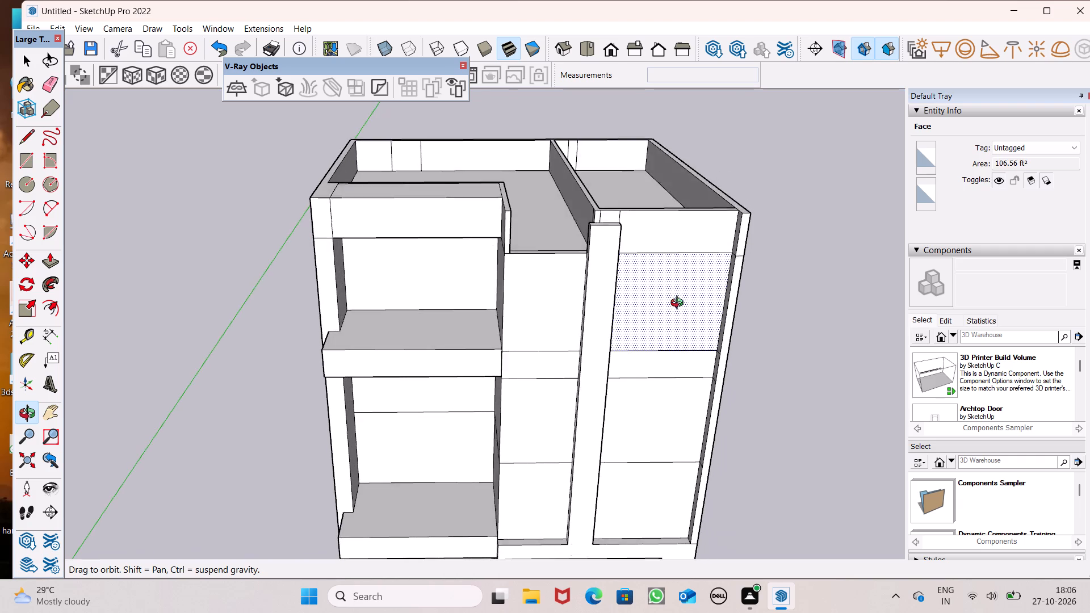
{"action": "middle_click_drag", "start_coordinate": [680, 304], "coordinate": [615, 328]}
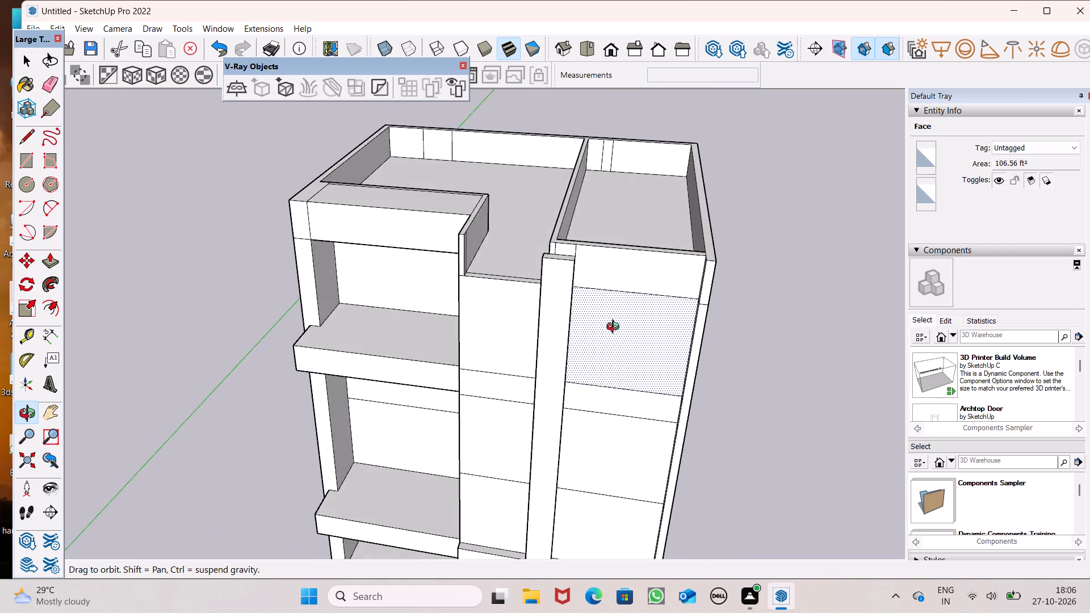
{"action": "middle_click_drag", "start_coordinate": [615, 328], "coordinate": [622, 328]}
{"action": "scroll", "coordinate": [571, 206], "scroll_direction": "up", "scroll_amount": 5}
{"action": "scroll", "coordinate": [567, 217], "scroll_direction": "down", "scroll_amount": 3}
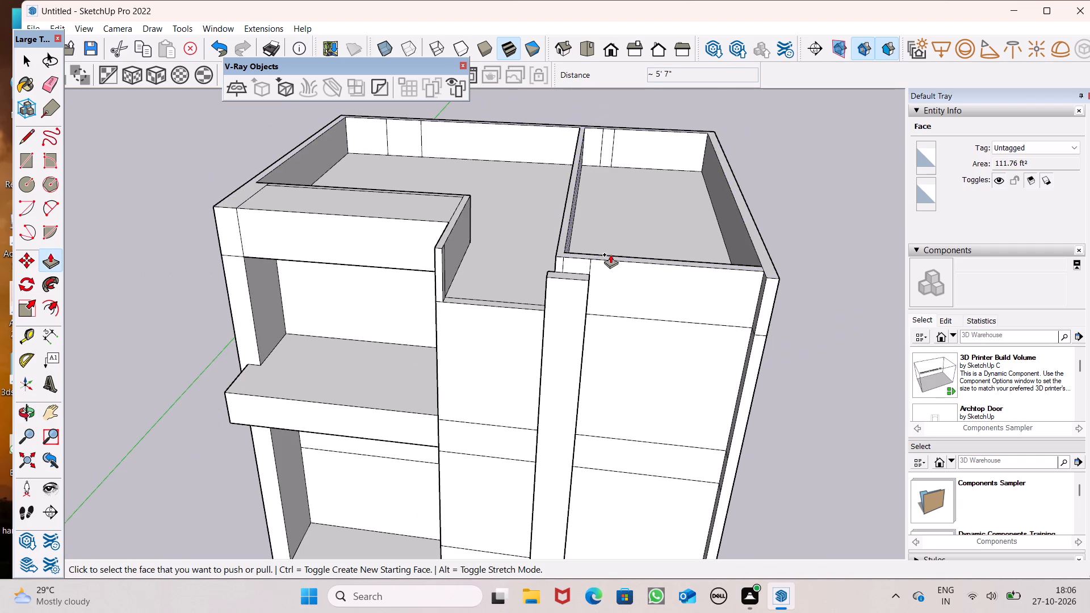
{"action": "middle_click_drag", "start_coordinate": [613, 250], "coordinate": [621, 310]}
{"action": "scroll", "coordinate": [618, 249], "scroll_direction": "up", "scroll_amount": 1}
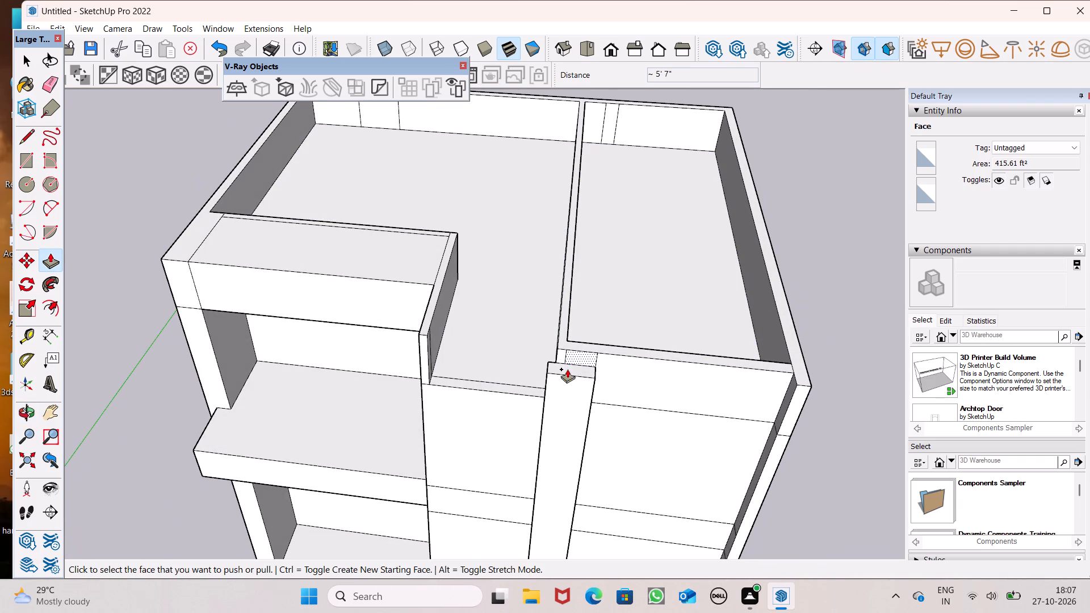
{"action": "middle_click_drag", "start_coordinate": [568, 352], "coordinate": [576, 297]}
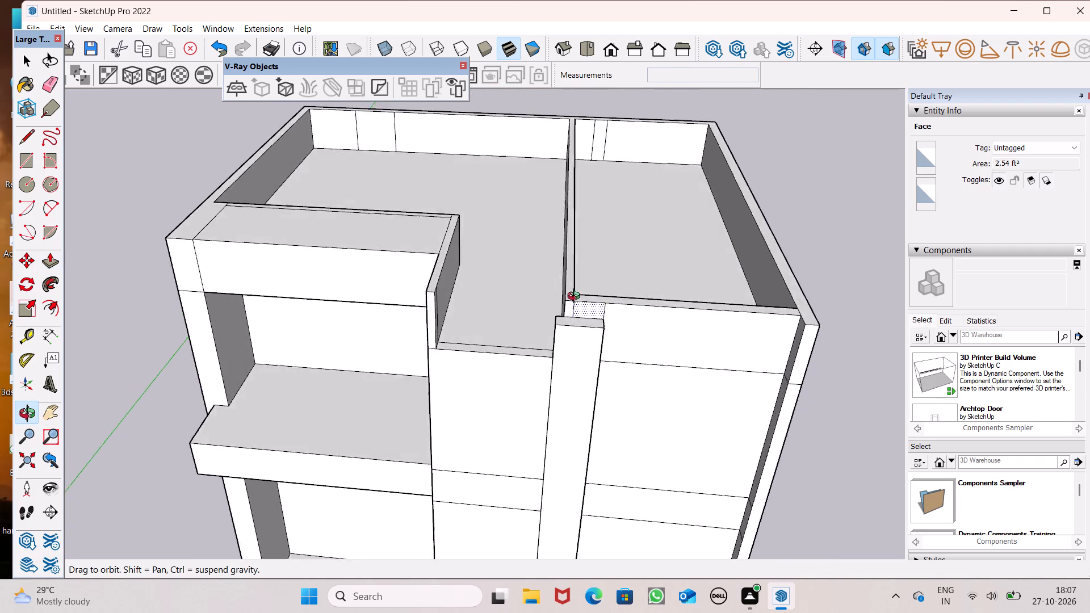
{"action": "middle_click_drag", "start_coordinate": [576, 297], "coordinate": [575, 255]}
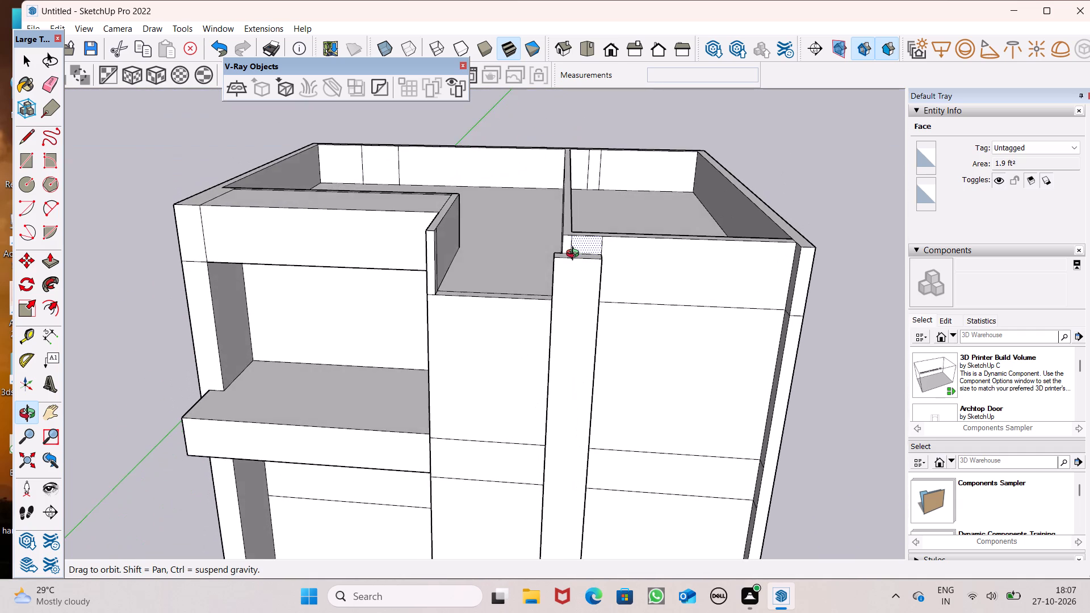
{"action": "middle_click_drag", "start_coordinate": [575, 255], "coordinate": [447, 174]}
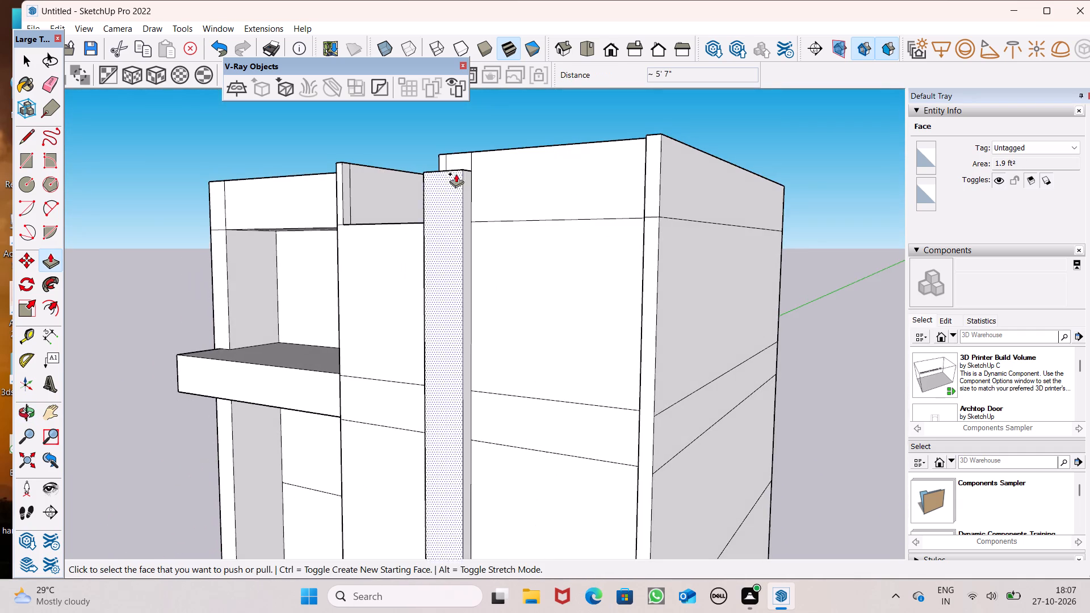
{"action": "scroll", "coordinate": [555, 204], "scroll_direction": "up", "scroll_amount": 1}
{"action": "middle_click_drag", "start_coordinate": [133, 167], "coordinate": [190, 195]}
{"action": "scroll", "coordinate": [251, 175], "scroll_direction": "up", "scroll_amount": 1}
{"action": "middle_click_drag", "start_coordinate": [326, 182], "coordinate": [343, 238]}
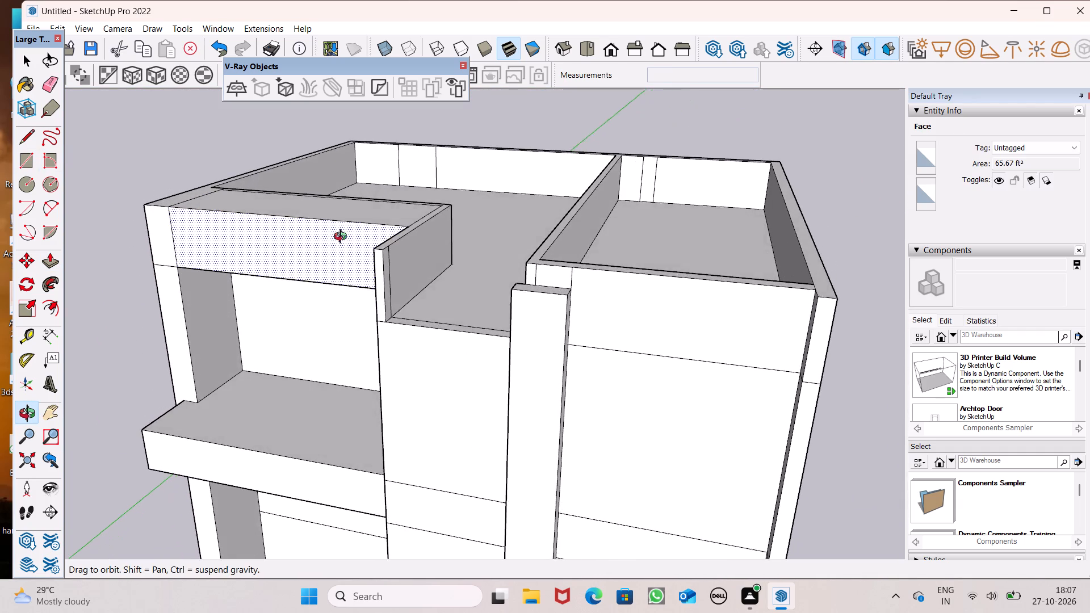
{"action": "middle_click_drag", "start_coordinate": [343, 238], "coordinate": [328, 233]}
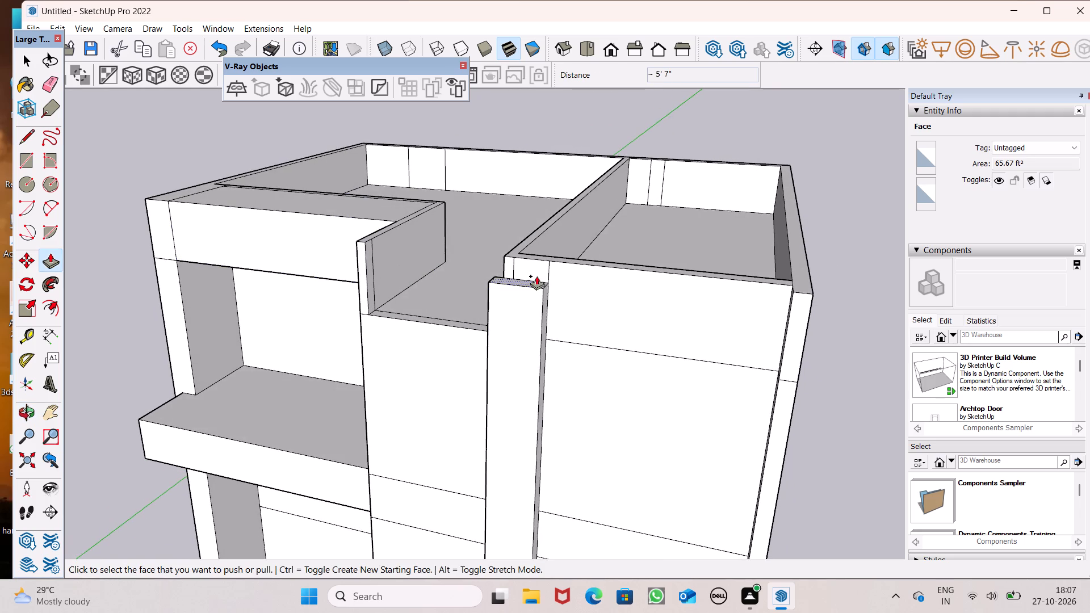
Extrude the front column's top face upward about 1' 1" to the height of the parapet.
{"action": "middle_click_drag", "start_coordinate": [537, 270], "coordinate": [605, 259]}
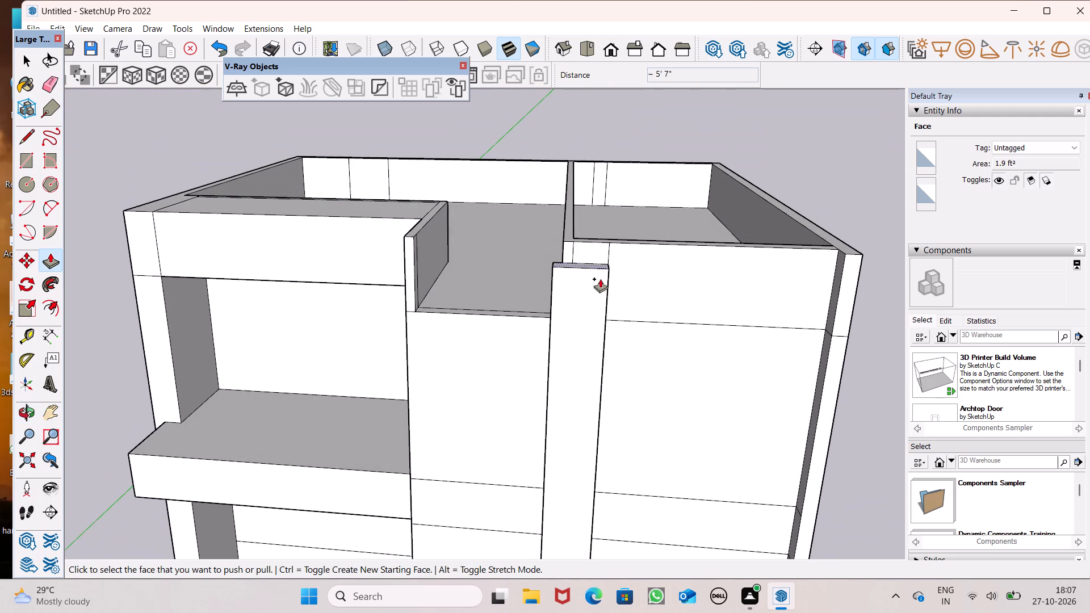
{"action": "left_click_drag", "start_coordinate": [594, 264], "coordinate": [594, 243]}
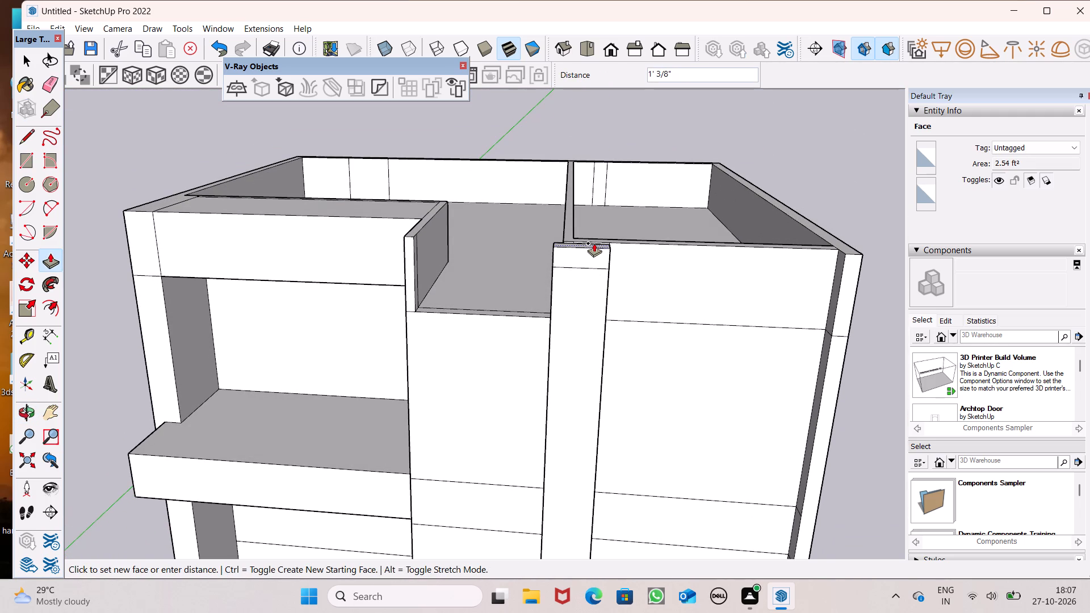
{"action": "left_click_drag", "start_coordinate": [594, 243], "coordinate": [622, 239]}
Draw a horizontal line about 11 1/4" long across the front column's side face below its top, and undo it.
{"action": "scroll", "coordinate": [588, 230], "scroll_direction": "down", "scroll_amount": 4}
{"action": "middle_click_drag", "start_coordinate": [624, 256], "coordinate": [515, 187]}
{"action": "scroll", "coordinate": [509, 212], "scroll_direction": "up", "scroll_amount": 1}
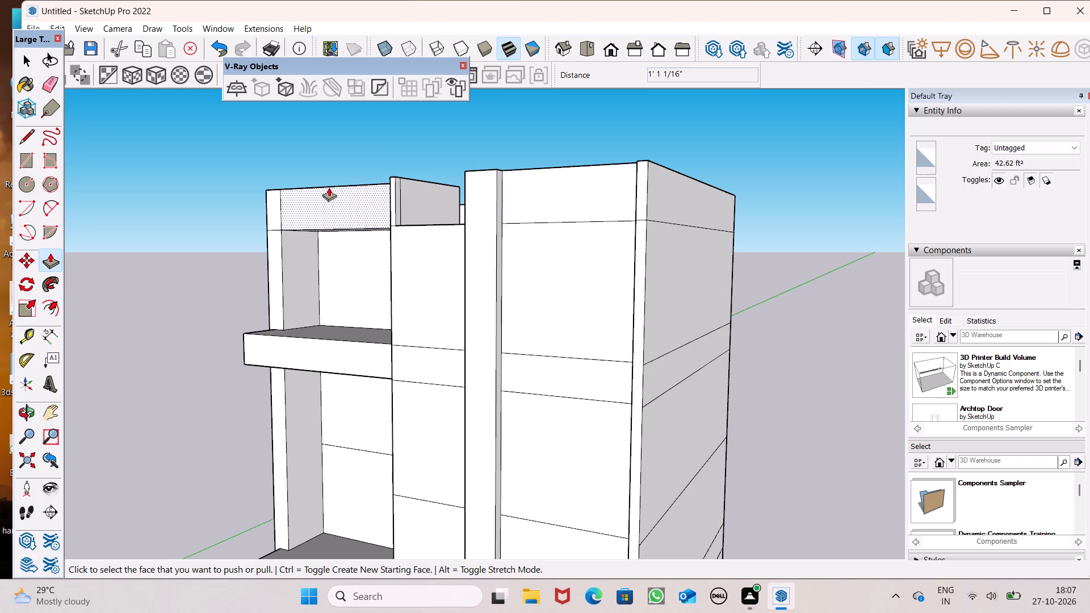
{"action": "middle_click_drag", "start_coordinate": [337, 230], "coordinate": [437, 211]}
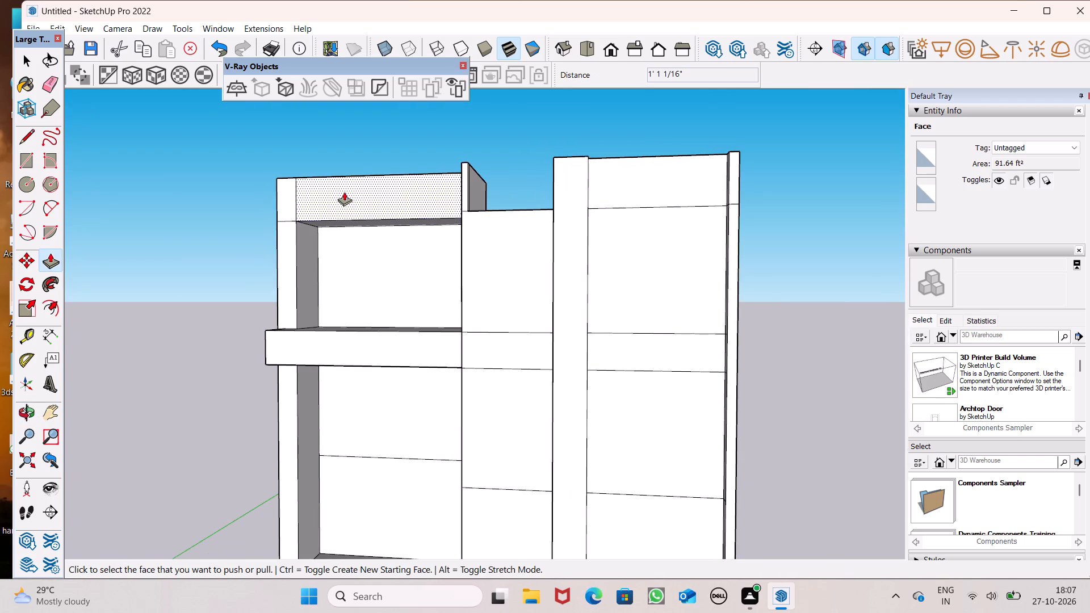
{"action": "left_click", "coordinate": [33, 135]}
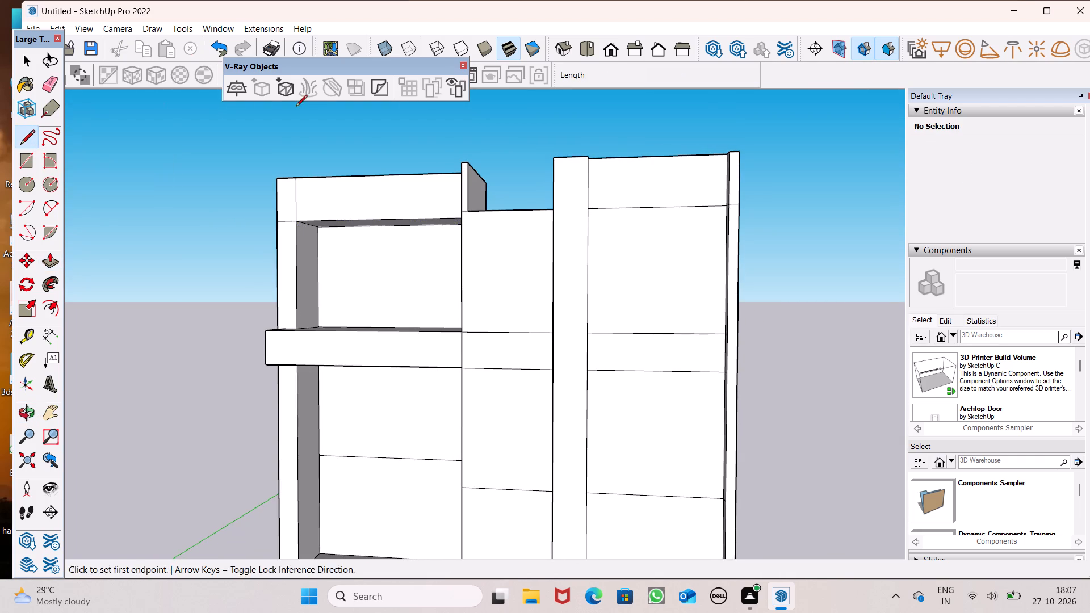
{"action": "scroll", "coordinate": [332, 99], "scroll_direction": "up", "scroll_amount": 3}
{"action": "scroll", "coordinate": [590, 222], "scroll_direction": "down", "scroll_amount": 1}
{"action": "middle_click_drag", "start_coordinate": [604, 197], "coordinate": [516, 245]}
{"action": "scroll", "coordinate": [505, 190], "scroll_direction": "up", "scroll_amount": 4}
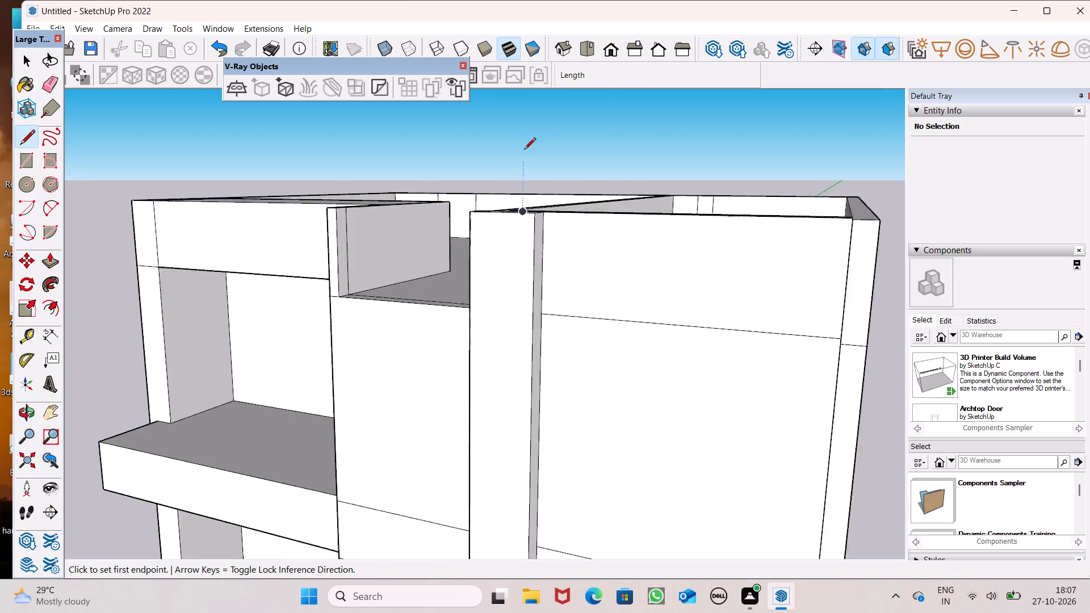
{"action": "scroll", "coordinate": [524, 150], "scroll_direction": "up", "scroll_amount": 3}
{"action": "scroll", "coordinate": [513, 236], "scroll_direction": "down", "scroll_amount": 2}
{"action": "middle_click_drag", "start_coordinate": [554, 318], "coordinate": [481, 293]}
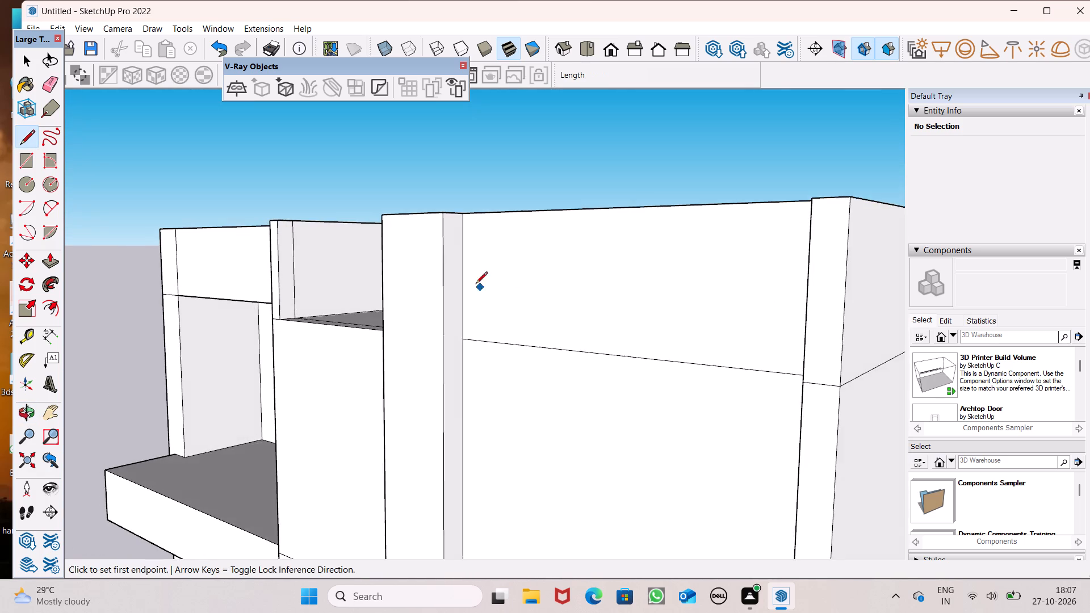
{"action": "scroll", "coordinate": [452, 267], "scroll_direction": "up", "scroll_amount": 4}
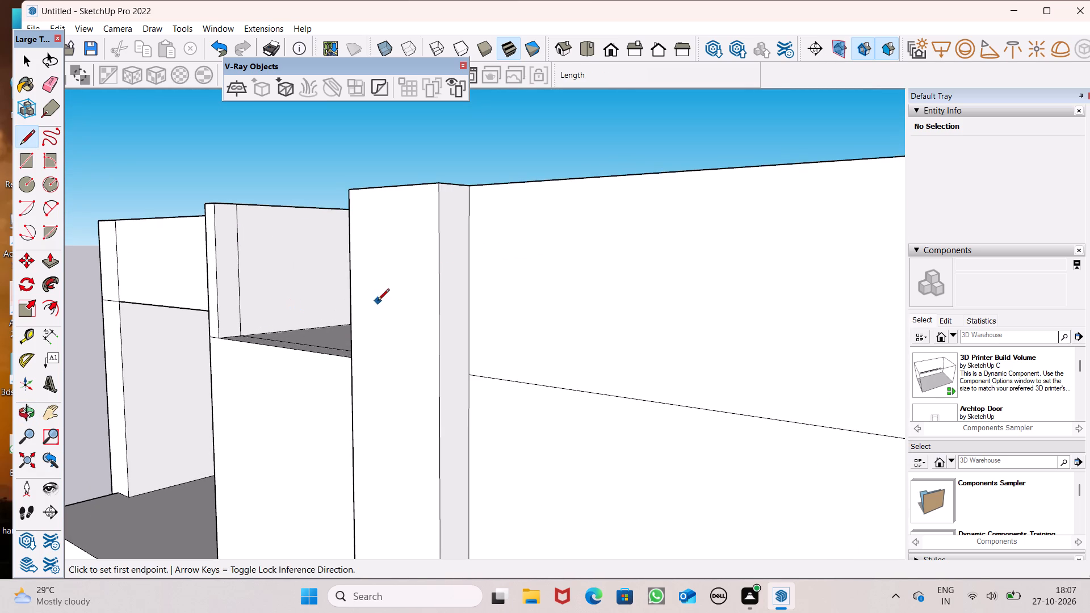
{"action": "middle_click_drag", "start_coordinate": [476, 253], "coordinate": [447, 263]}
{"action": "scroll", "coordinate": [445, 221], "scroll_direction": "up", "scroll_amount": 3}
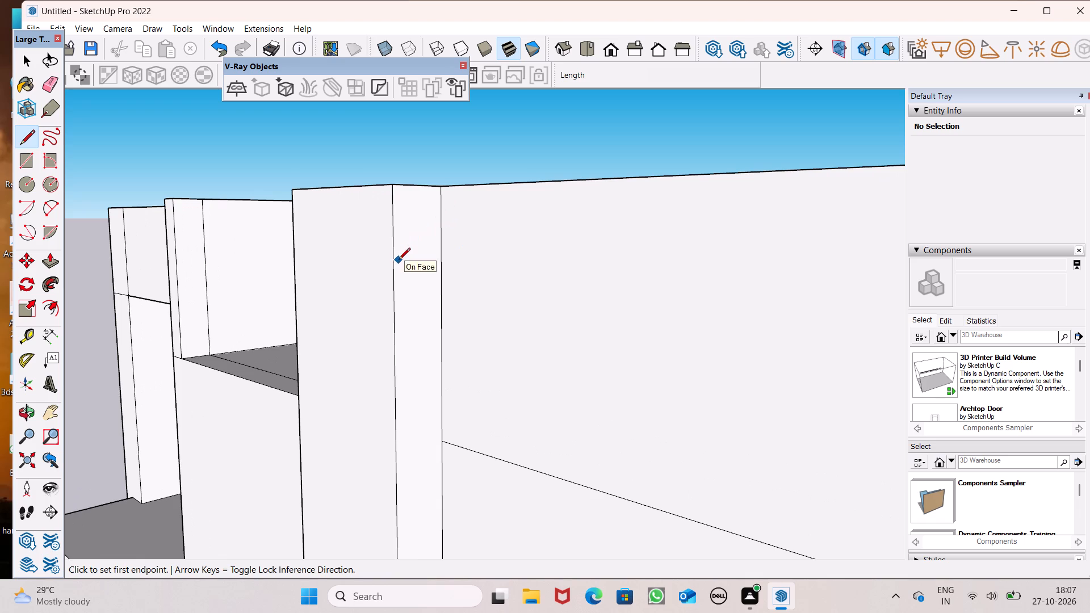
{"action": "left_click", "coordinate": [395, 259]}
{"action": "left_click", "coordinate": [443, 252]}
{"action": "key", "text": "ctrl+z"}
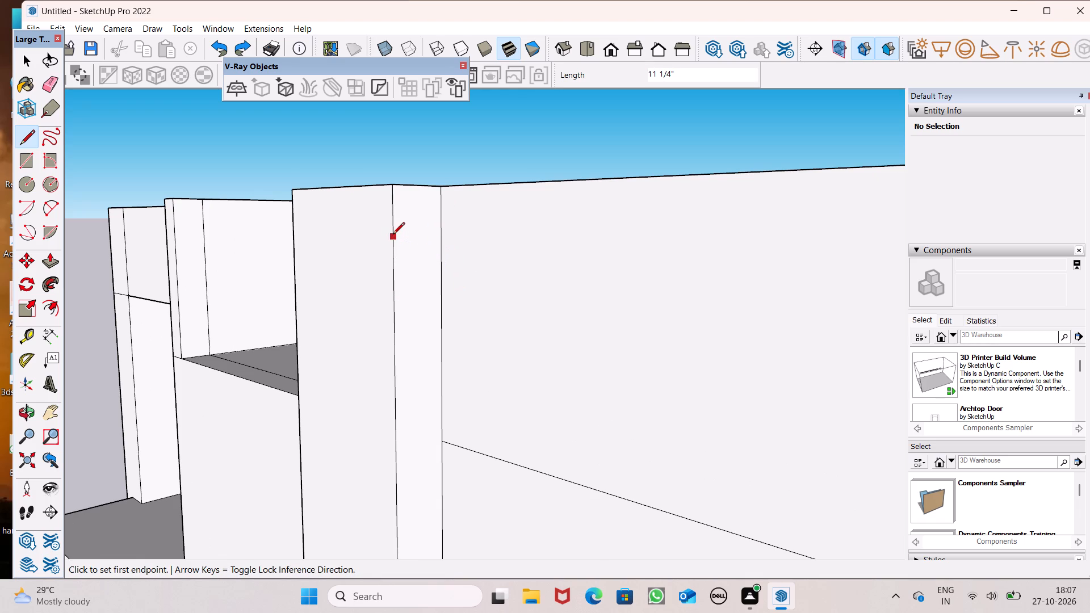
Draw two horizontal lines, each about 11 1/4" long, across the front column's side face near its top to outline a narrow strip.
{"action": "left_click", "coordinate": [393, 234]}
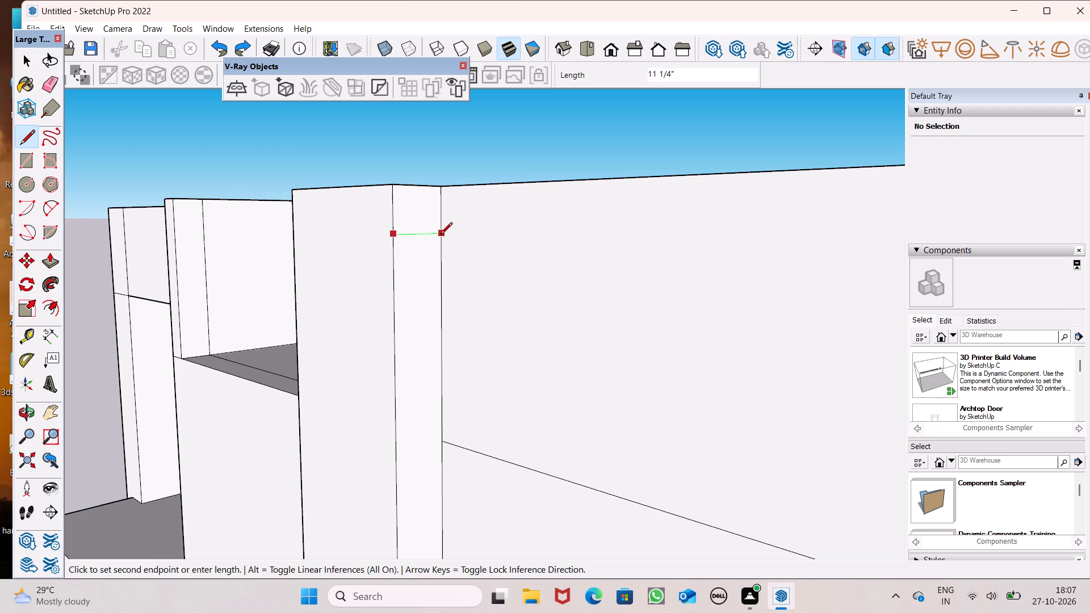
{"action": "left_click", "coordinate": [441, 234]}
{"action": "left_click", "coordinate": [395, 271]}
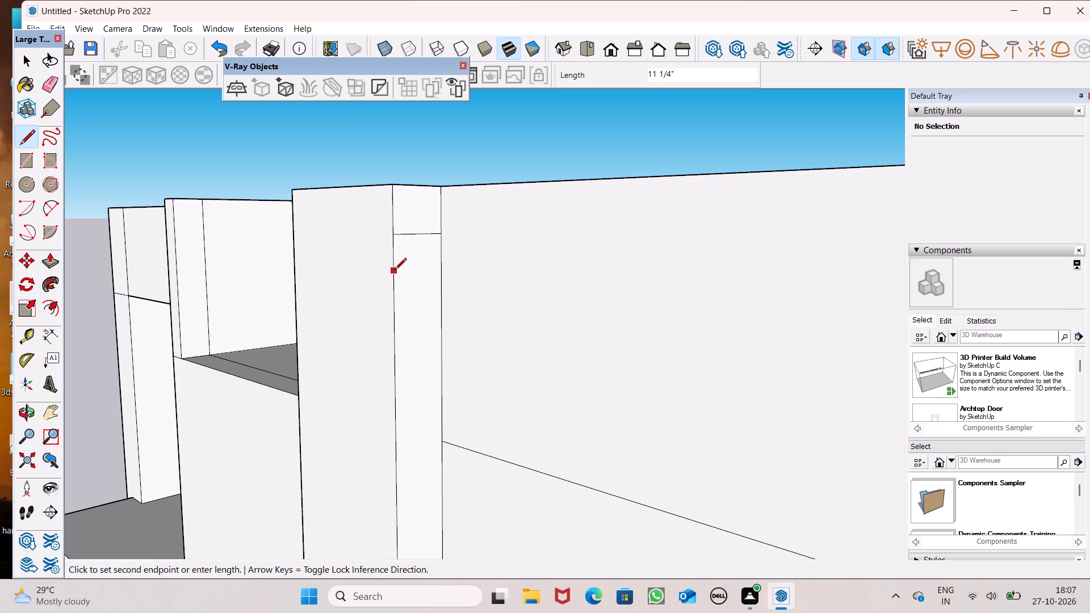
{"action": "left_click", "coordinate": [440, 262]}
{"action": "key", "text": "space"}
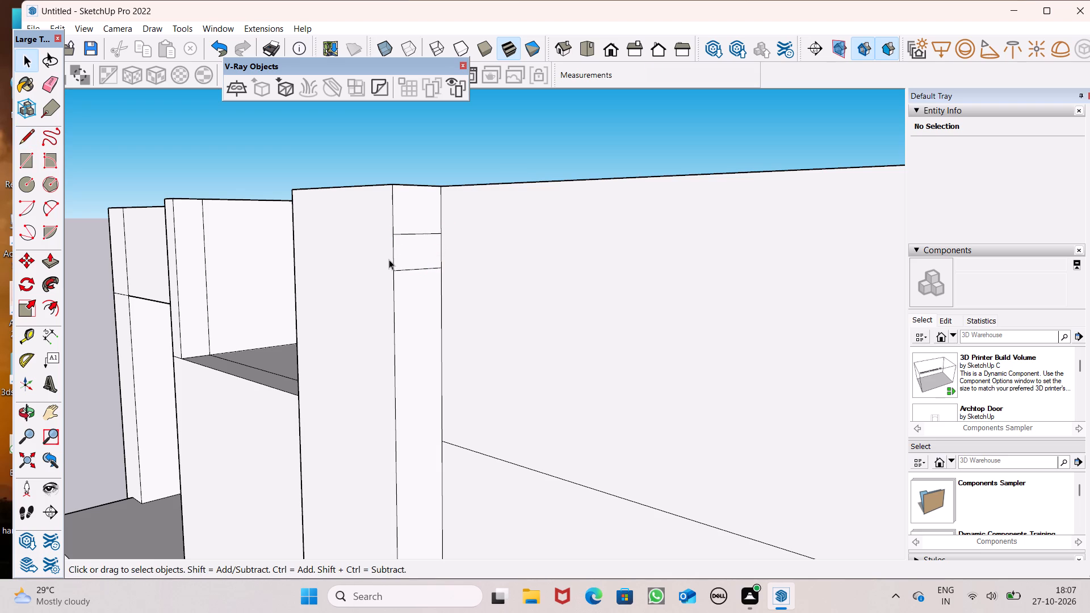
Extrude the narrow strip on the column's side about 10' 7 7/8" across the parapet front to the side wall, forming a beam.
{"action": "scroll", "coordinate": [389, 259], "scroll_direction": "down", "scroll_amount": 2}
{"action": "middle_click_drag", "start_coordinate": [524, 373], "coordinate": [557, 374]}
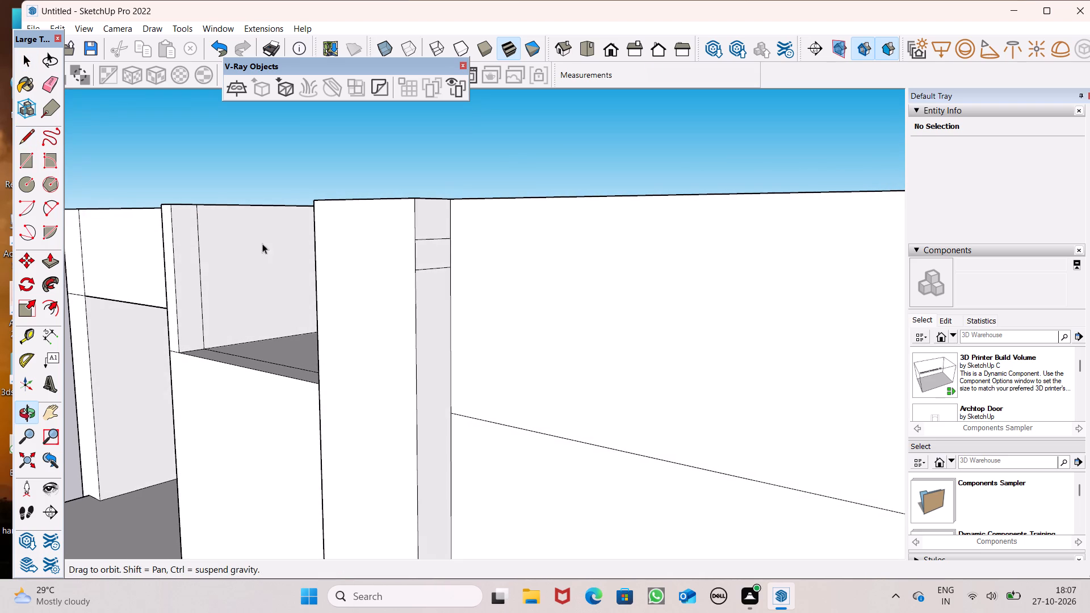
{"action": "left_click", "coordinate": [44, 264]}
{"action": "scroll", "coordinate": [418, 241], "scroll_direction": "down", "scroll_amount": 6}
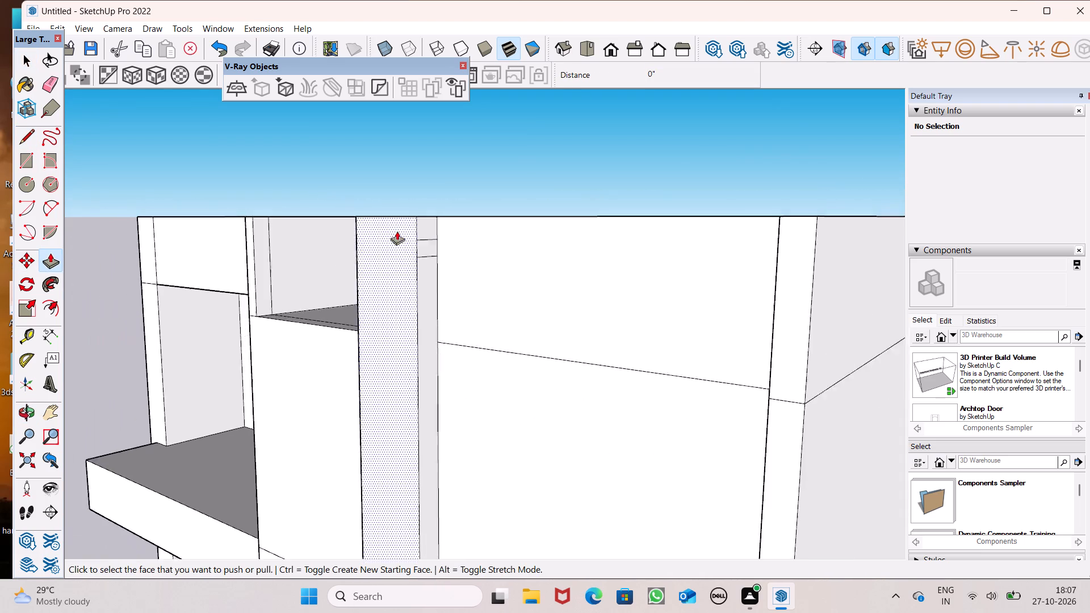
{"action": "scroll", "coordinate": [384, 227], "scroll_direction": "down", "scroll_amount": 3}
{"action": "middle_click_drag", "start_coordinate": [426, 261], "coordinate": [483, 309]}
{"action": "scroll", "coordinate": [481, 308], "scroll_direction": "up", "scroll_amount": 1}
{"action": "scroll", "coordinate": [464, 235], "scroll_direction": "down", "scroll_amount": 2}
{"action": "scroll", "coordinate": [695, 368], "scroll_direction": "up", "scroll_amount": 6}
{"action": "left_click_drag", "start_coordinate": [329, 226], "coordinate": [332, 225]}
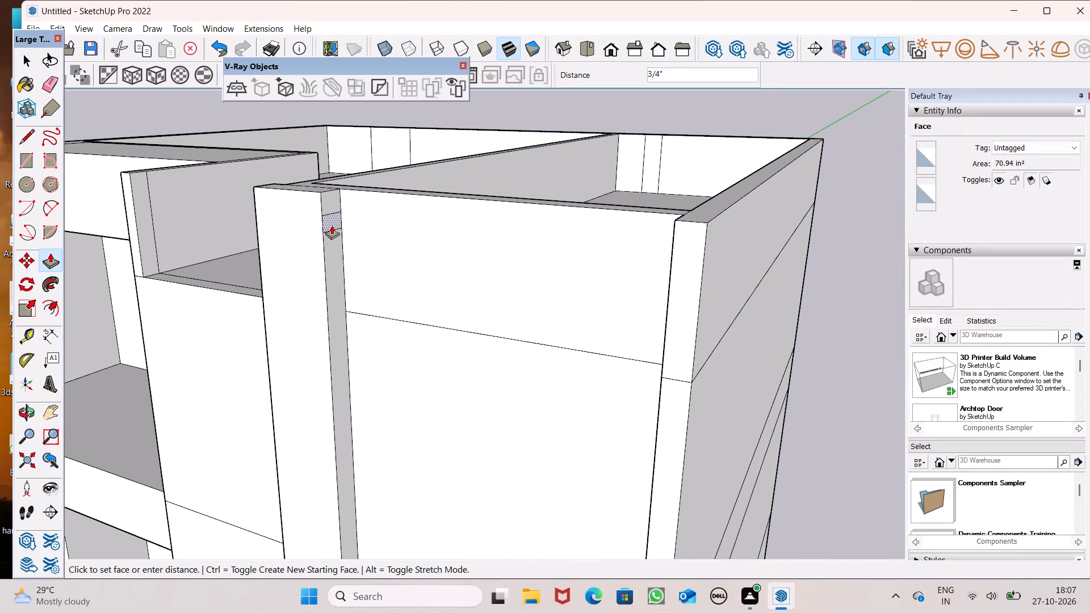
{"action": "left_click_drag", "start_coordinate": [332, 225], "coordinate": [666, 271]}
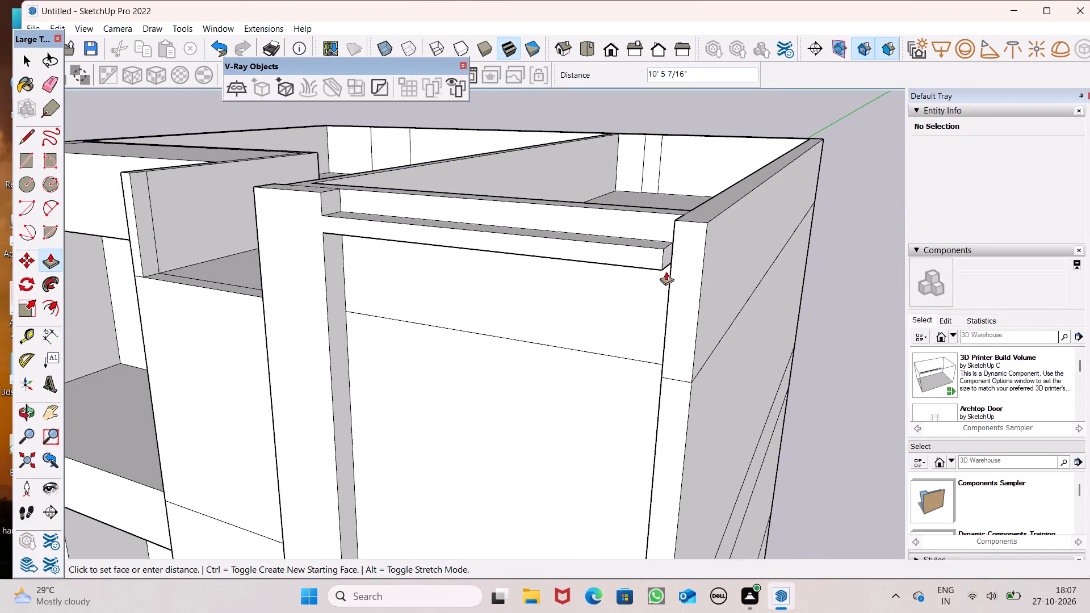
{"action": "left_click_drag", "start_coordinate": [666, 271], "coordinate": [673, 270]}
Extrude the new beam's top face upward about 8 9/16", flush with the top of the parapet.
{"action": "scroll", "coordinate": [658, 266], "scroll_direction": "down", "scroll_amount": 5}
{"action": "middle_click_drag", "start_coordinate": [599, 295], "coordinate": [782, 228]}
{"action": "scroll", "coordinate": [563, 247], "scroll_direction": "down", "scroll_amount": 1}
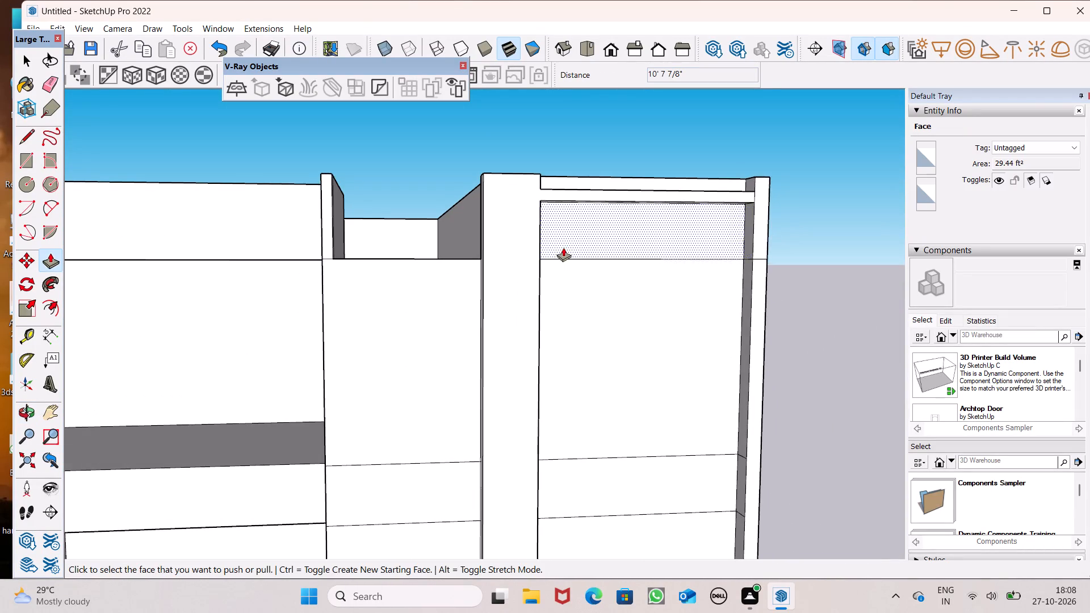
{"action": "scroll", "coordinate": [576, 254], "scroll_direction": "down", "scroll_amount": 1}
{"action": "middle_click_drag", "start_coordinate": [677, 253], "coordinate": [589, 282]}
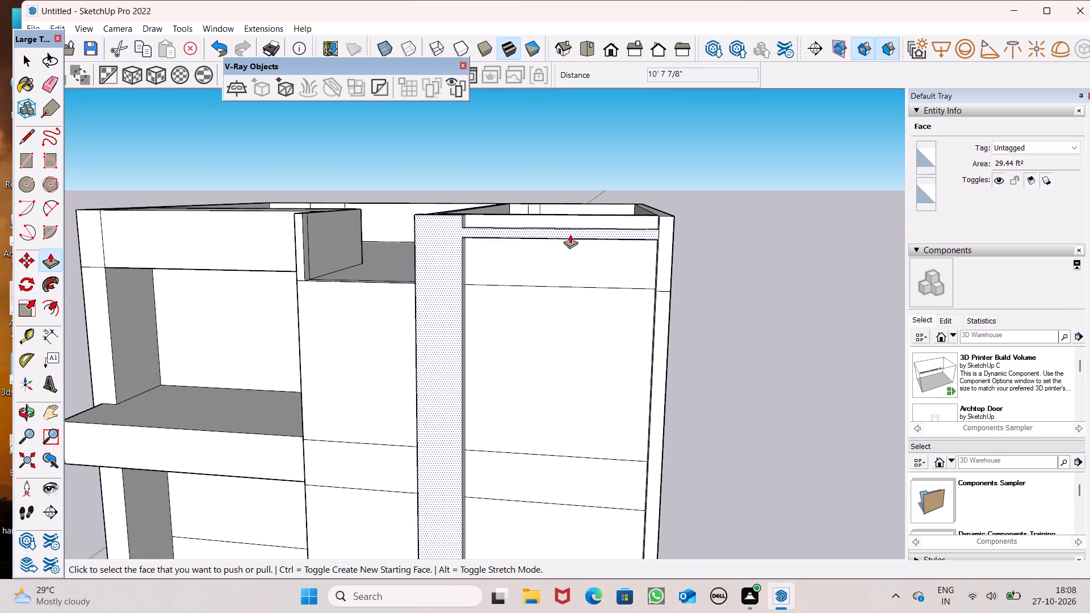
{"action": "scroll", "coordinate": [561, 215], "scroll_direction": "down", "scroll_amount": 1}
{"action": "middle_click_drag", "start_coordinate": [575, 262], "coordinate": [582, 376]}
{"action": "scroll", "coordinate": [582, 376], "scroll_direction": "up", "scroll_amount": 1}
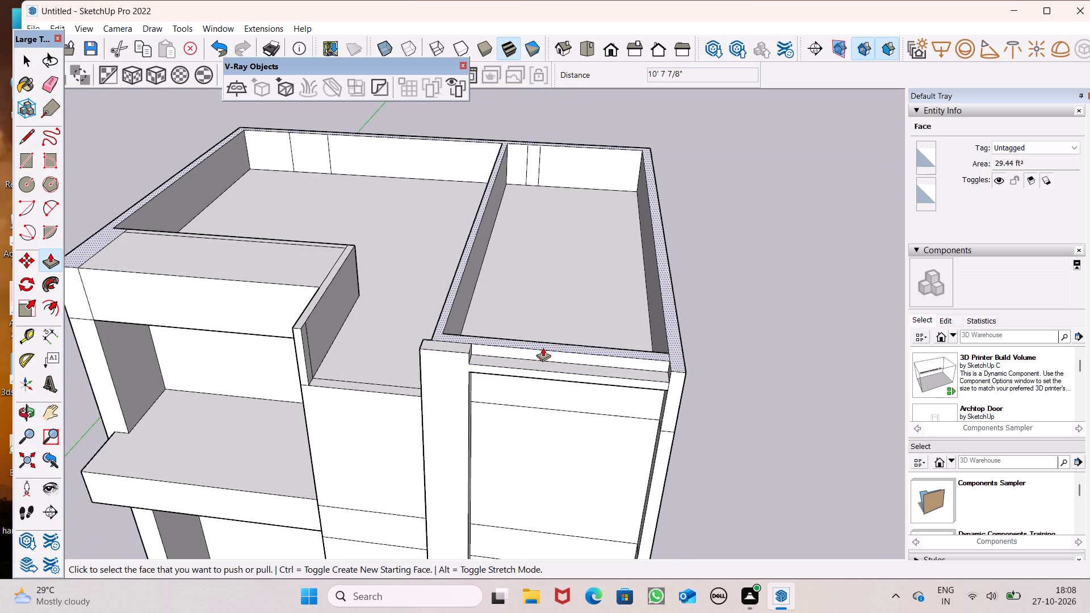
{"action": "scroll", "coordinate": [542, 347], "scroll_direction": "up", "scroll_amount": 4}
{"action": "left_click_drag", "start_coordinate": [498, 370], "coordinate": [518, 350]}
{"action": "scroll", "coordinate": [504, 333], "scroll_direction": "down", "scroll_amount": 3}
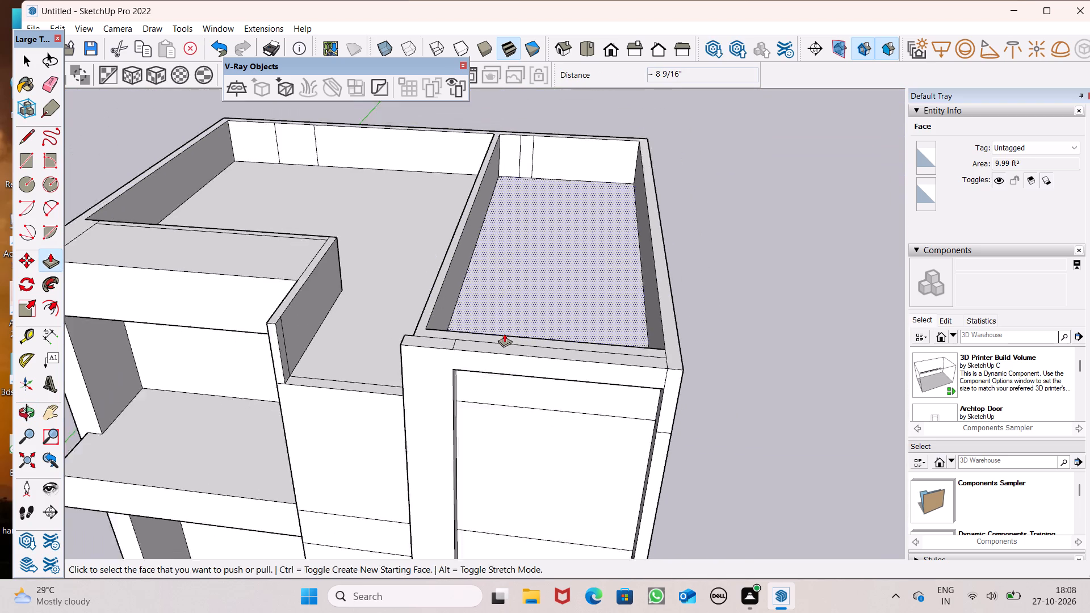
Extrude the front column's top face upward about 1' 1" above the parapet and beam.
{"action": "scroll", "coordinate": [504, 333], "scroll_direction": "down", "scroll_amount": 1}
{"action": "middle_click_drag", "start_coordinate": [503, 359], "coordinate": [527, 270]}
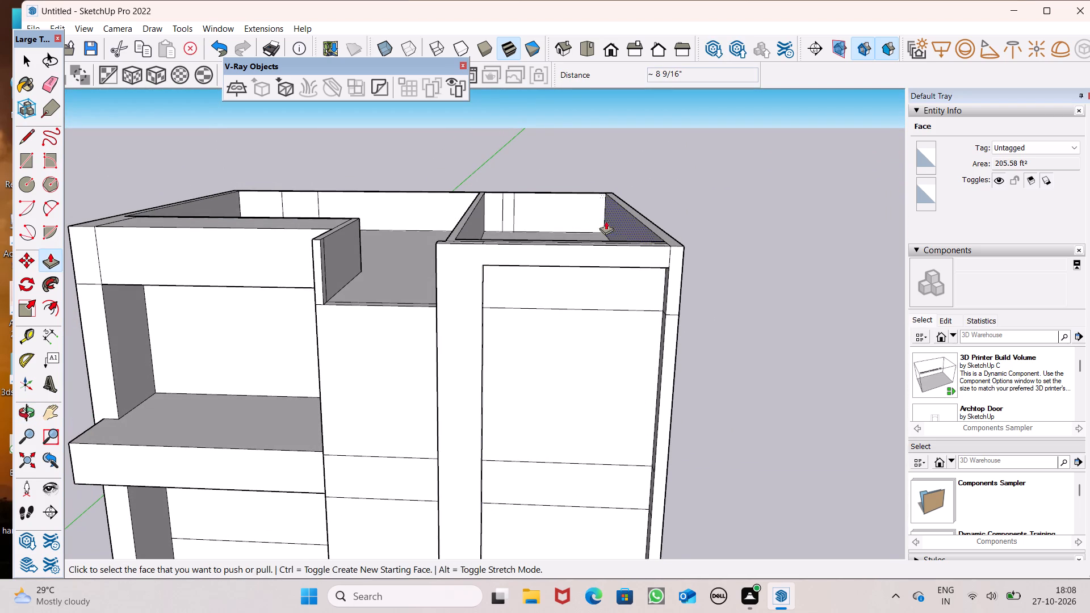
{"action": "middle_click_drag", "start_coordinate": [593, 254], "coordinate": [572, 338]}
{"action": "scroll", "coordinate": [480, 324], "scroll_direction": "up", "scroll_amount": 2}
{"action": "left_click_drag", "start_coordinate": [441, 343], "coordinate": [442, 323]}
{"action": "middle_click_drag", "start_coordinate": [472, 345], "coordinate": [491, 233]}
{"action": "middle_click_drag", "start_coordinate": [513, 263], "coordinate": [532, 187]}
Extrude the beam's underside downward about 2 3/16" to deepen it.
{"action": "scroll", "coordinate": [532, 188], "scroll_direction": "up", "scroll_amount": 5}
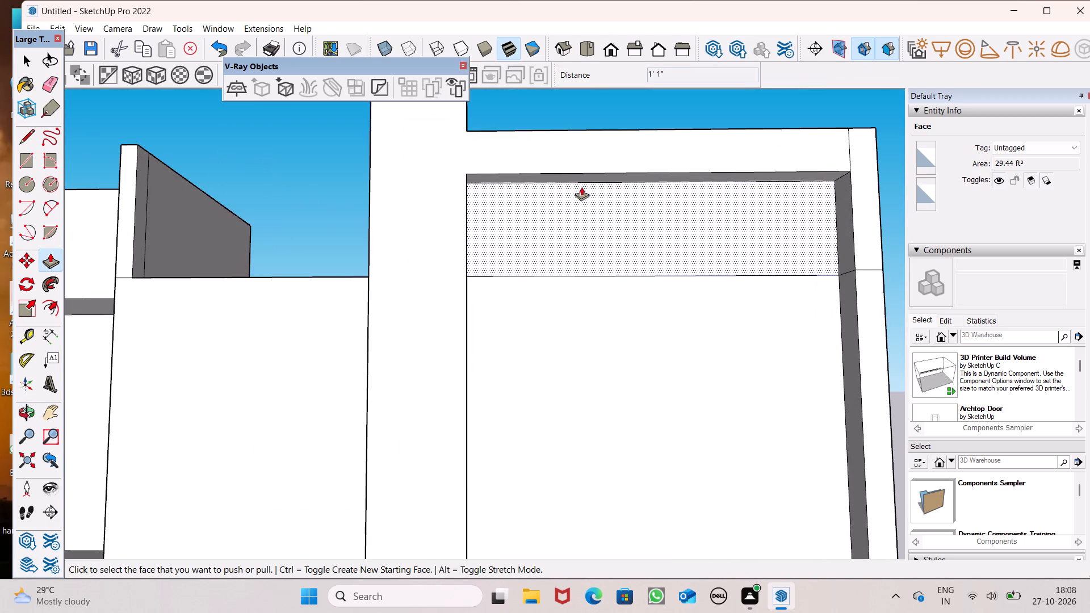
{"action": "left_click_drag", "start_coordinate": [584, 178], "coordinate": [584, 184]}
{"action": "scroll", "coordinate": [536, 194], "scroll_direction": "down", "scroll_amount": 5}
{"action": "middle_click_drag", "start_coordinate": [537, 218], "coordinate": [474, 246]}
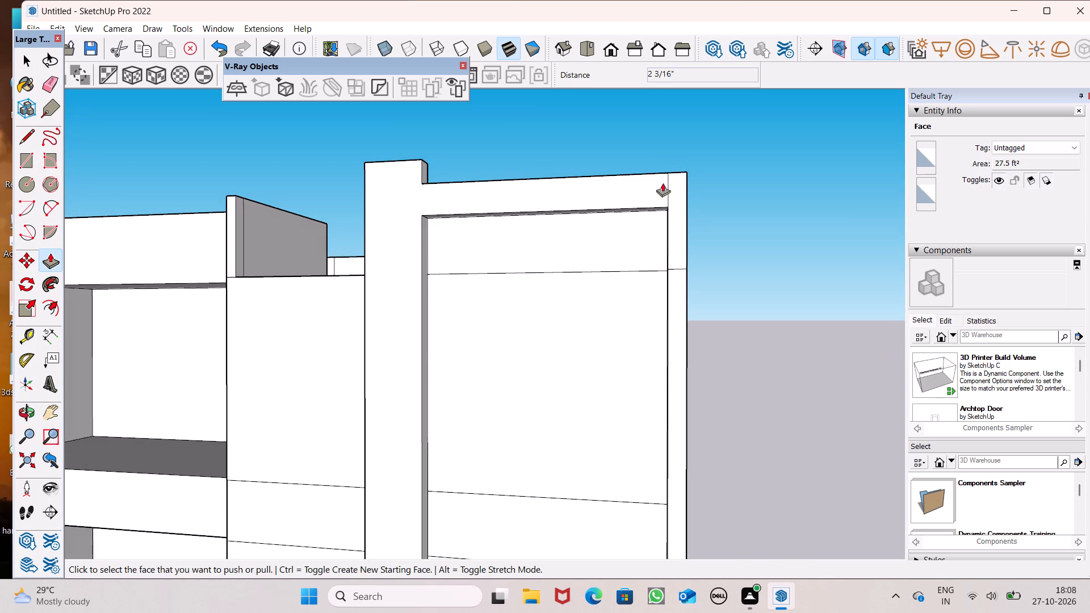
Erase the two vertical edges dividing the back face of the front column's raised top.
{"action": "middle_click_drag", "start_coordinate": [723, 239], "coordinate": [800, 230]}
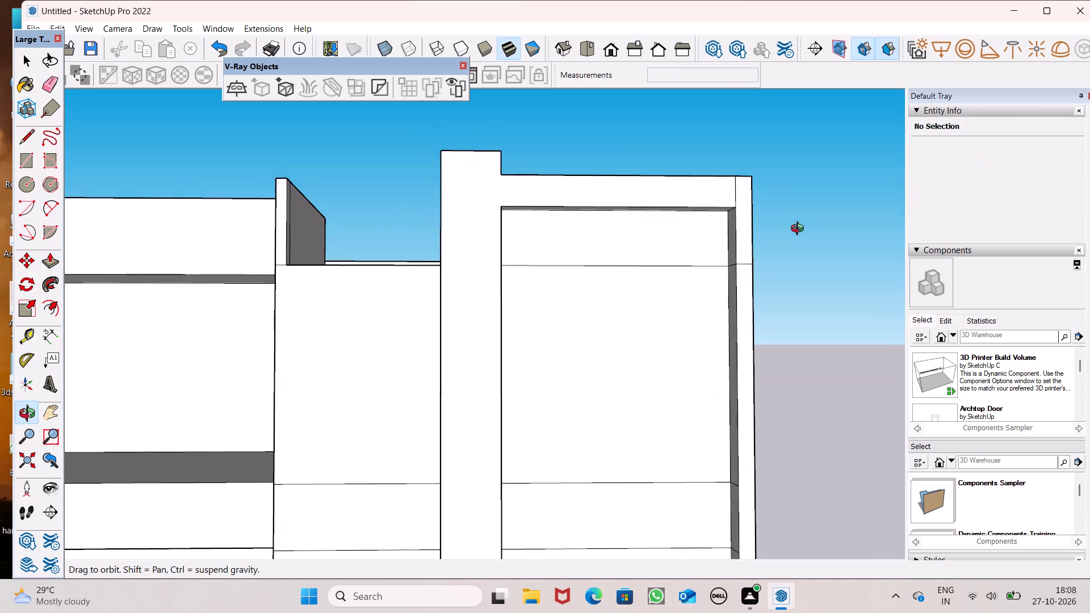
{"action": "middle_click_drag", "start_coordinate": [800, 230], "coordinate": [758, 318]}
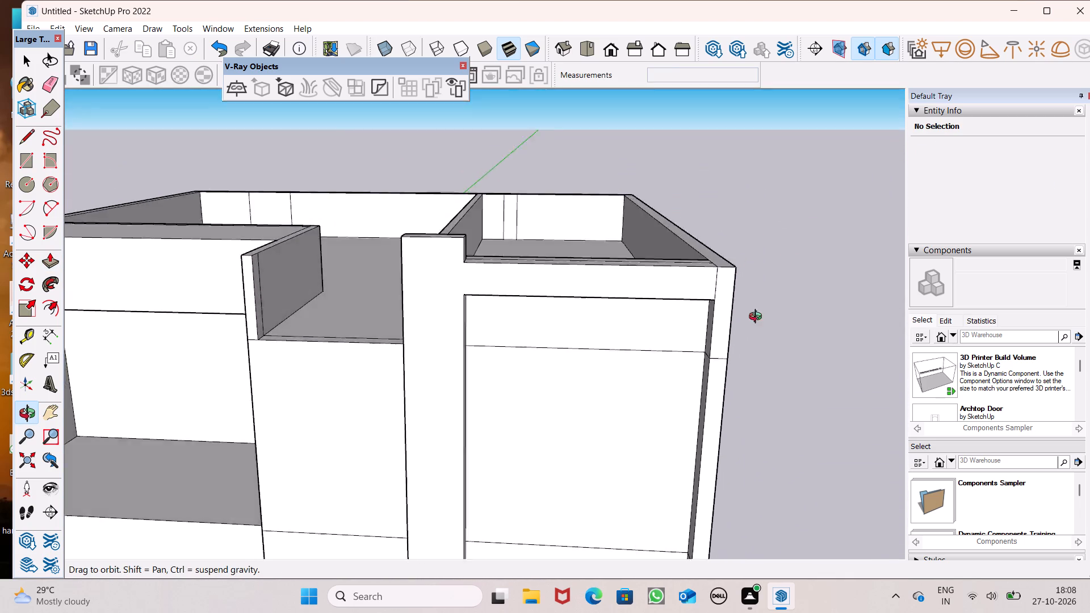
{"action": "middle_click_drag", "start_coordinate": [758, 318], "coordinate": [1089, 372]}
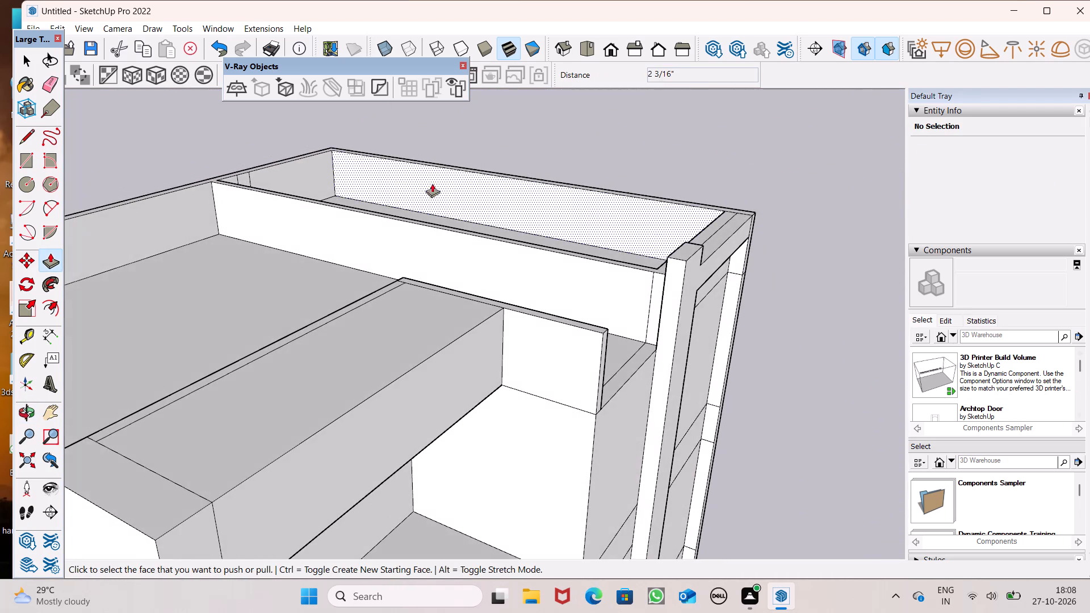
{"action": "scroll", "coordinate": [377, 160], "scroll_direction": "down", "scroll_amount": 3}
{"action": "middle_click_drag", "start_coordinate": [363, 162], "coordinate": [800, 224]}
{"action": "scroll", "coordinate": [551, 184], "scroll_direction": "up", "scroll_amount": 5}
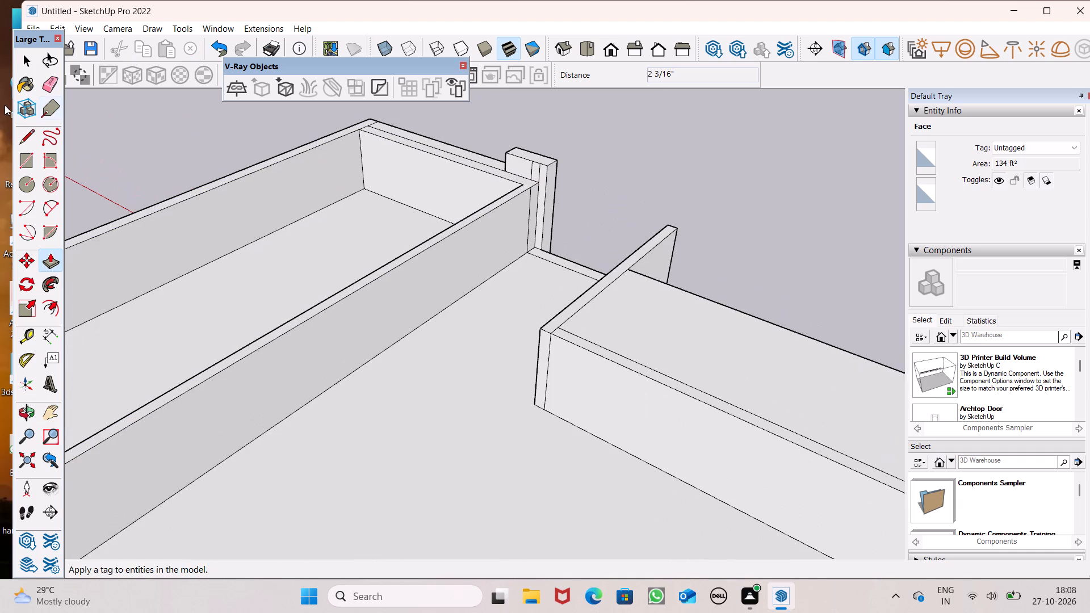
{"action": "left_click", "coordinate": [46, 83]}
{"action": "scroll", "coordinate": [434, 187], "scroll_direction": "up", "scroll_amount": 6}
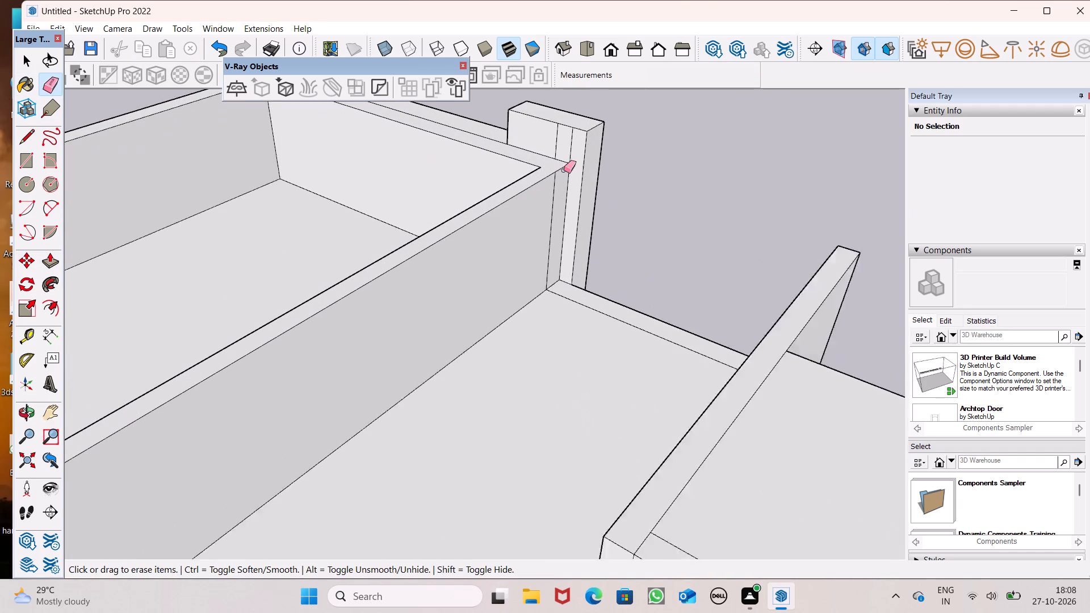
{"action": "scroll", "coordinate": [564, 170], "scroll_direction": "up", "scroll_amount": 1}
{"action": "left_click_drag", "start_coordinate": [550, 148], "coordinate": [572, 148]}
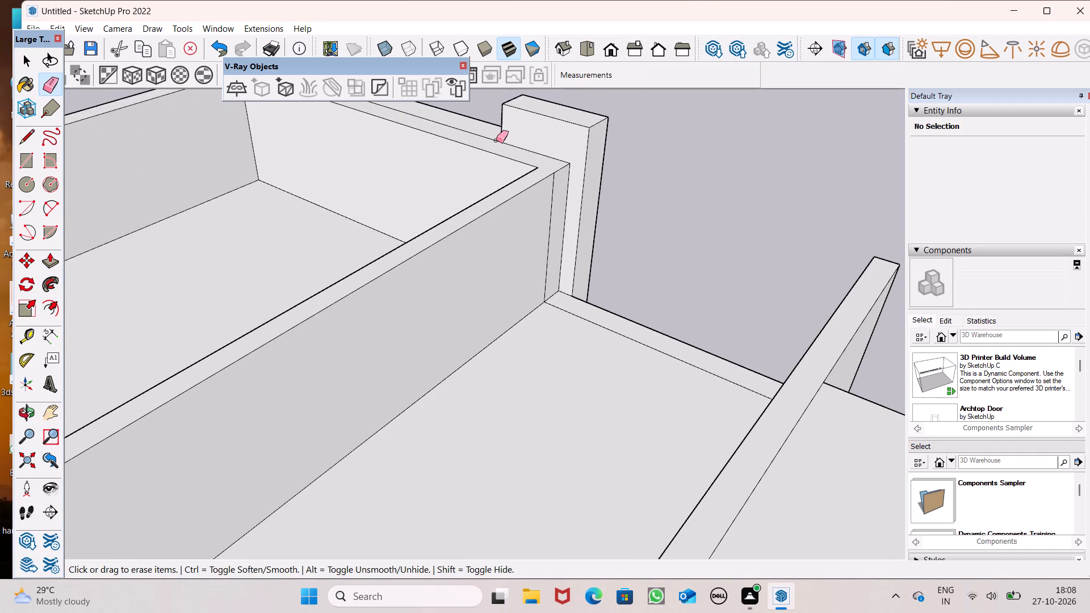
Extrude the back face of the column's raised top about 34' 3" rearward along the dividing parapet to the rear parapet.
{"action": "scroll", "coordinate": [496, 140], "scroll_direction": "down", "scroll_amount": 7}
{"action": "left_click_drag", "start_coordinate": [44, 256], "coordinate": [82, 256]}
{"action": "scroll", "coordinate": [426, 163], "scroll_direction": "down", "scroll_amount": 4}
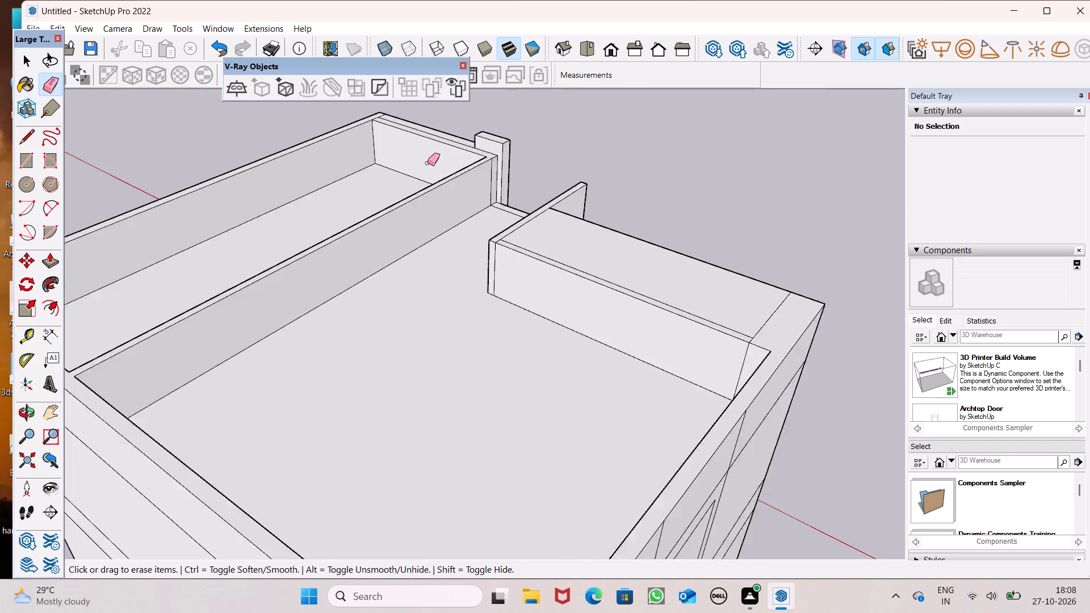
{"action": "scroll", "coordinate": [427, 163], "scroll_direction": "down", "scroll_amount": 1}
{"action": "left_click_drag", "start_coordinate": [50, 261], "coordinate": [59, 258]}
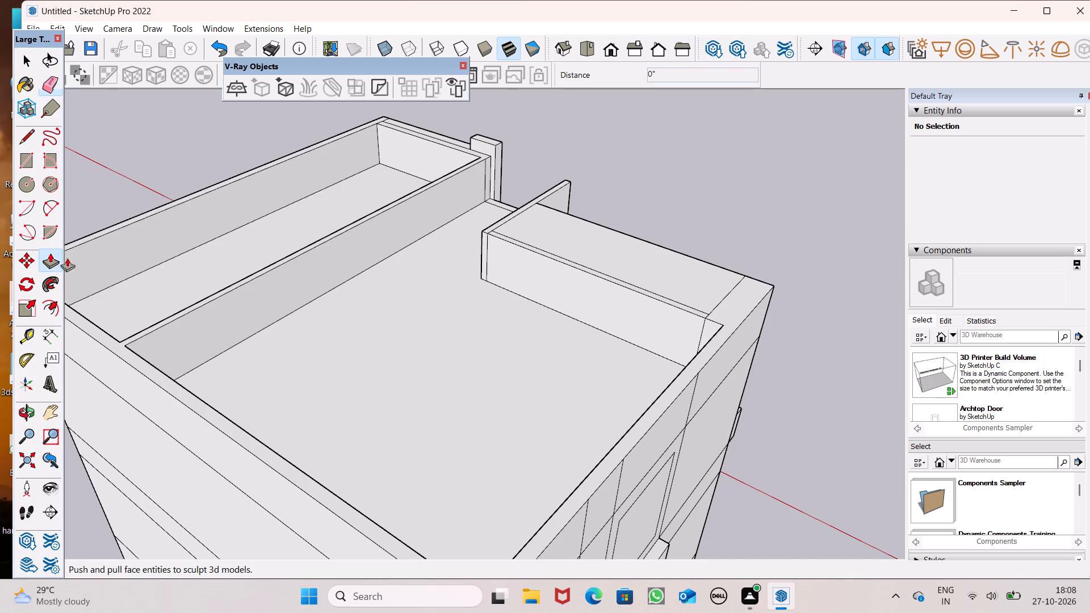
{"action": "left_click_drag", "start_coordinate": [483, 149], "coordinate": [266, 275]}
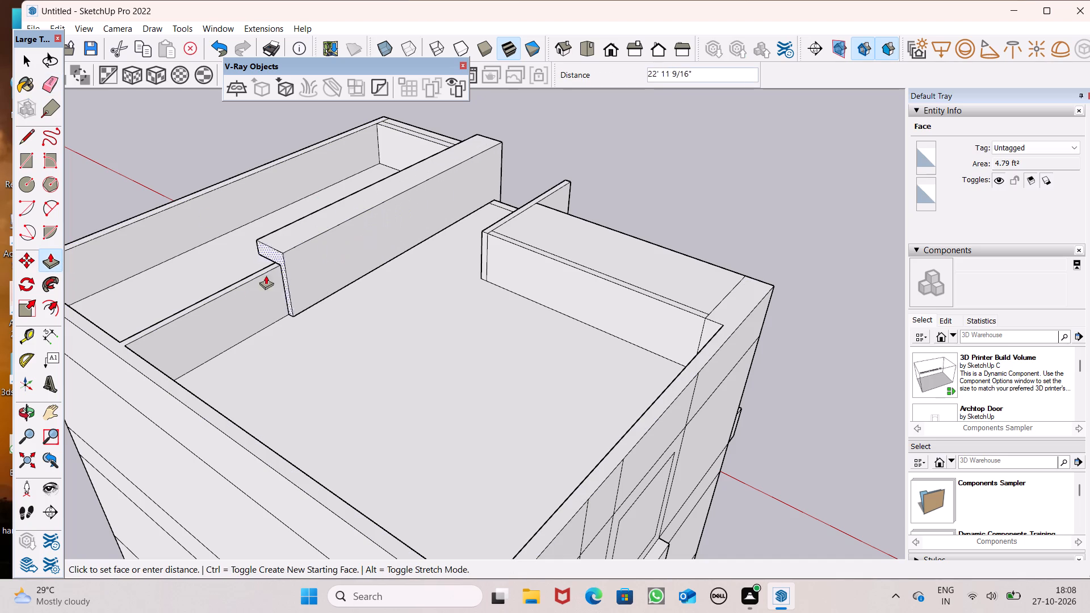
{"action": "left_click_drag", "start_coordinate": [266, 275], "coordinate": [135, 350]}
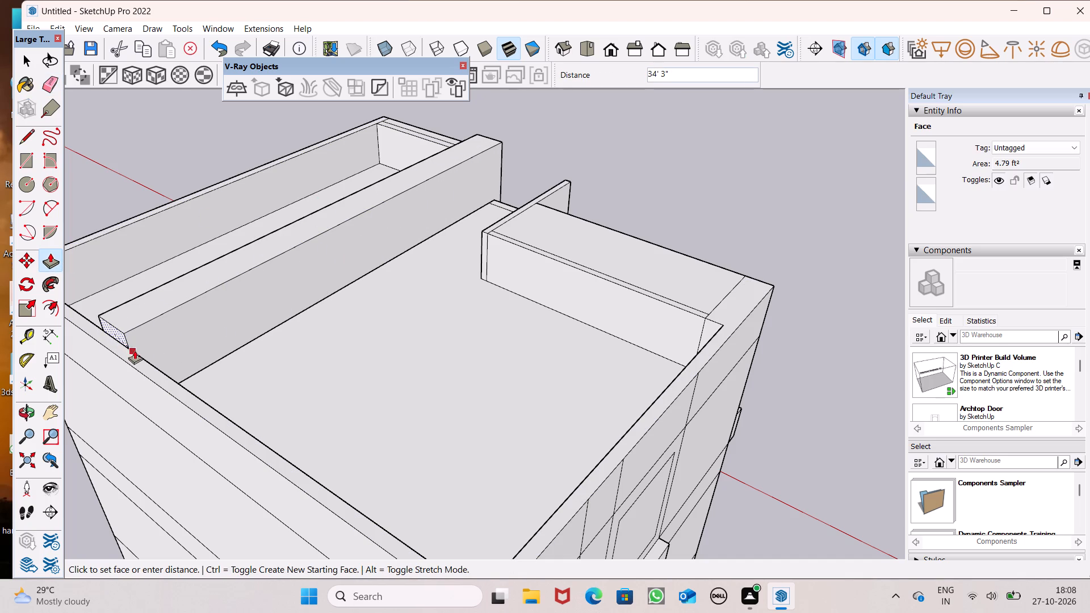
{"action": "left_click_drag", "start_coordinate": [135, 350], "coordinate": [133, 349]}
Examine the extended roof wall, the whole front facade and the parapet's front corner beside the beam from several angles.
{"action": "scroll", "coordinate": [171, 250], "scroll_direction": "down", "scroll_amount": 7}
{"action": "middle_click_drag", "start_coordinate": [212, 264], "coordinate": [0, 255]}
{"action": "middle_click_drag", "start_coordinate": [621, 180], "coordinate": [84, 170]}
{"action": "scroll", "coordinate": [252, 198], "scroll_direction": "up", "scroll_amount": 1}
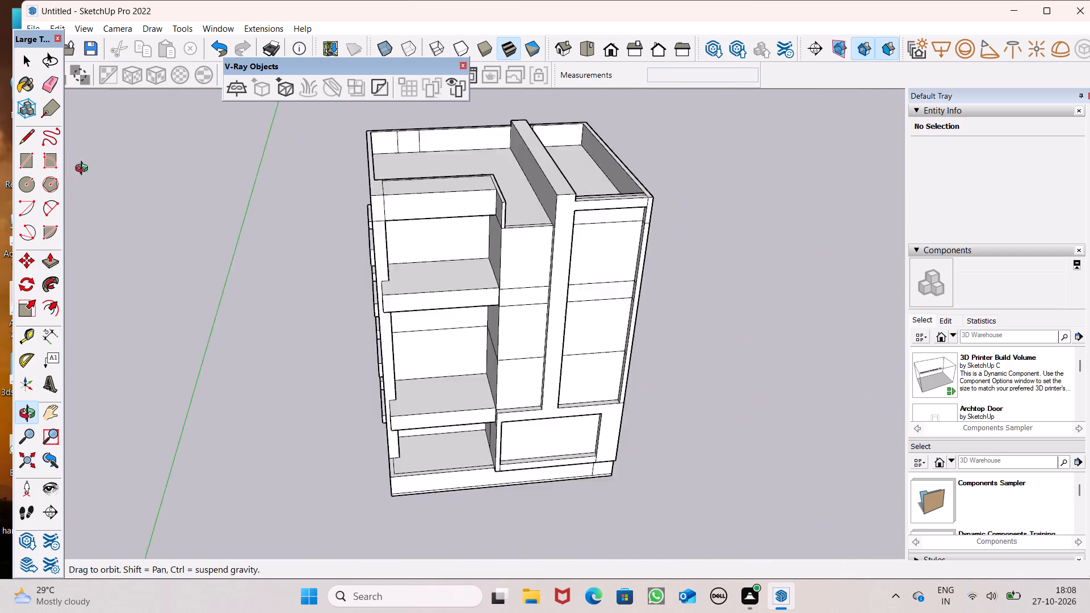
{"action": "middle_click_drag", "start_coordinate": [84, 170], "coordinate": [0, 148]}
{"action": "scroll", "coordinate": [653, 185], "scroll_direction": "up", "scroll_amount": 1}
{"action": "middle_click_drag", "start_coordinate": [653, 185], "coordinate": [464, 184]}
{"action": "scroll", "coordinate": [680, 218], "scroll_direction": "down", "scroll_amount": 1}
{"action": "scroll", "coordinate": [680, 220], "scroll_direction": "up", "scroll_amount": 6}
{"action": "middle_click_drag", "start_coordinate": [469, 220], "coordinate": [486, 163]}
{"action": "scroll", "coordinate": [469, 186], "scroll_direction": "up", "scroll_amount": 7}
{"action": "scroll", "coordinate": [336, 153], "scroll_direction": "up", "scroll_amount": 1}
{"action": "middle_click_drag", "start_coordinate": [345, 191], "coordinate": [359, 286]}
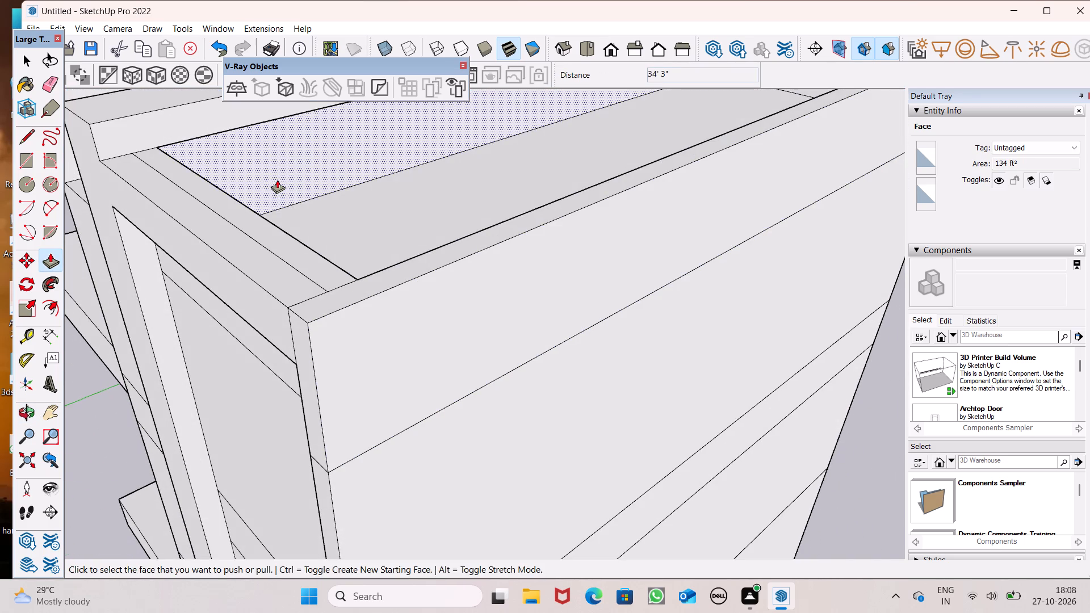
Extrude the dividing parapet's side face 1' 9" toward the narrow roof bay, flush with the raised wall above it.
{"action": "left_click_drag", "start_coordinate": [271, 171], "coordinate": [333, 158]}
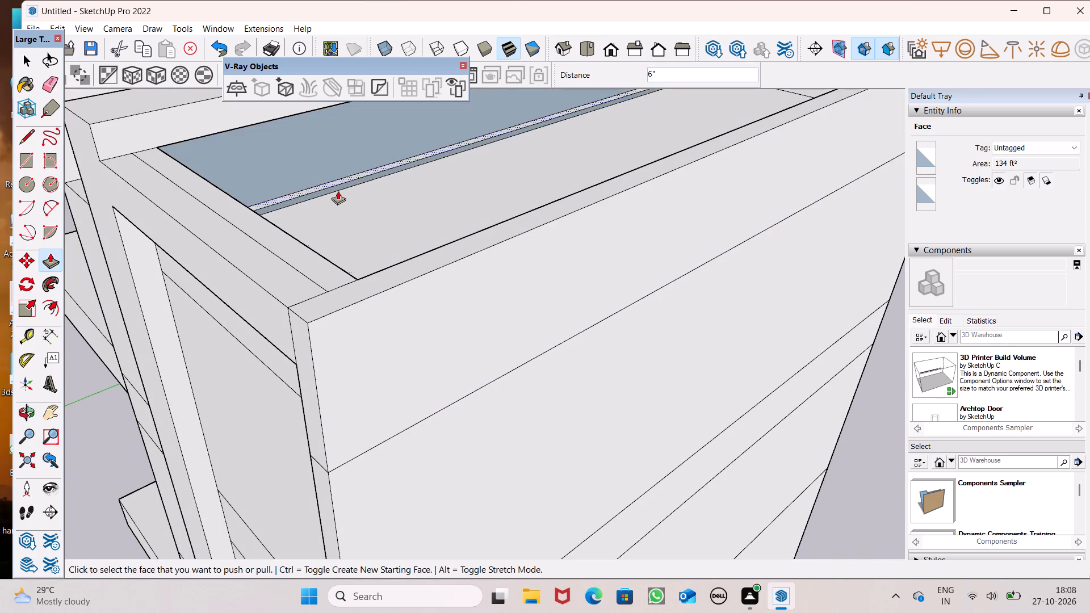
{"action": "key", "text": "ctrl+z"}
{"action": "left_click_drag", "start_coordinate": [304, 156], "coordinate": [301, 115]}
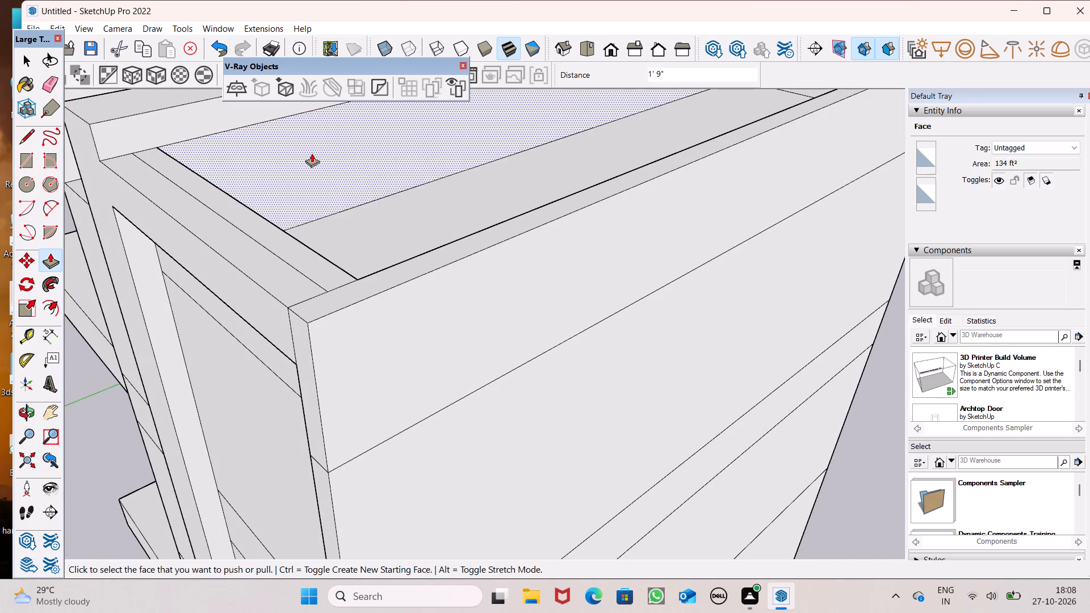
{"action": "key", "text": "space"}
Examine the front facade, the left side wall and the roof with its raised wall from several angles.
{"action": "scroll", "coordinate": [523, 217], "scroll_direction": "down", "scroll_amount": 13}
{"action": "middle_click_drag", "start_coordinate": [528, 263], "coordinate": [746, 205]}
{"action": "scroll", "coordinate": [528, 263], "scroll_direction": "up", "scroll_amount": 1}
{"action": "scroll", "coordinate": [731, 230], "scroll_direction": "down", "scroll_amount": 3}
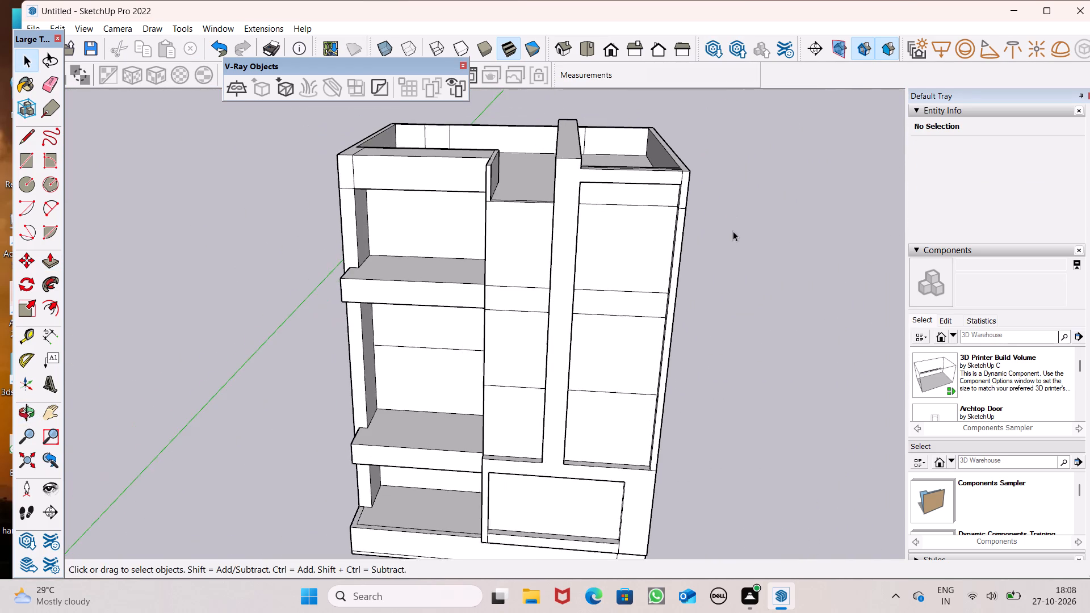
{"action": "middle_click_drag", "start_coordinate": [787, 238], "coordinate": [818, 161]}
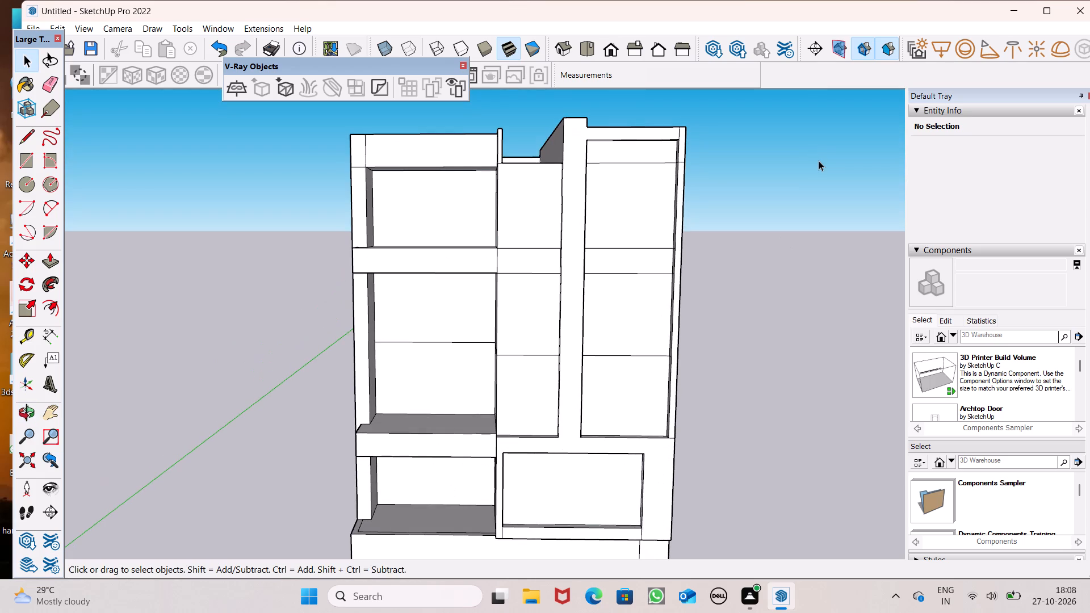
{"action": "scroll", "coordinate": [814, 177], "scroll_direction": "down", "scroll_amount": 1}
{"action": "middle_click_drag", "start_coordinate": [790, 201], "coordinate": [770, 246]}
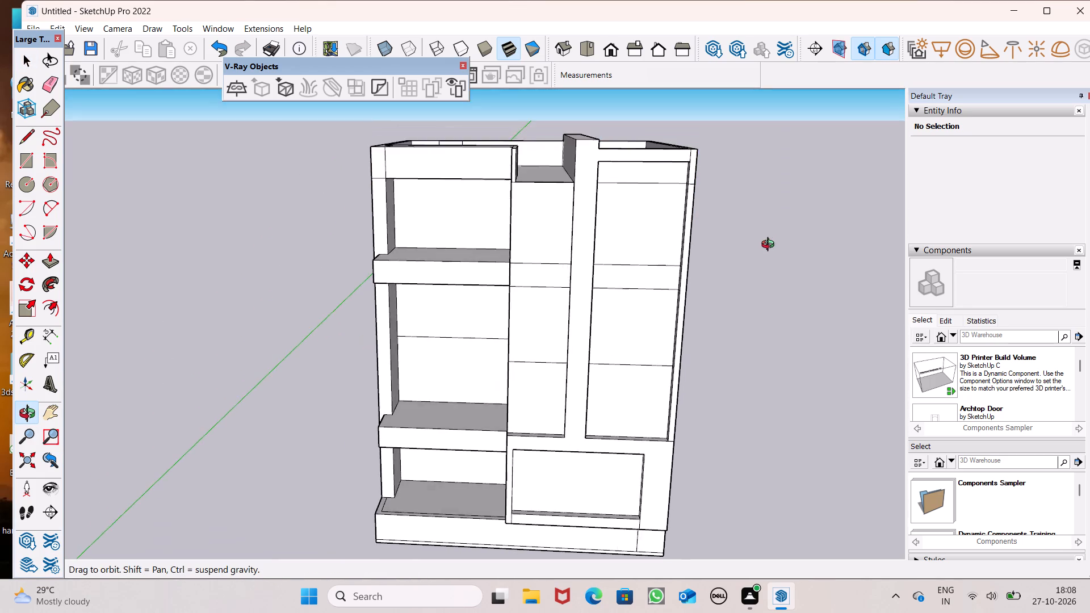
{"action": "middle_click_drag", "start_coordinate": [770, 246], "coordinate": [765, 213]}
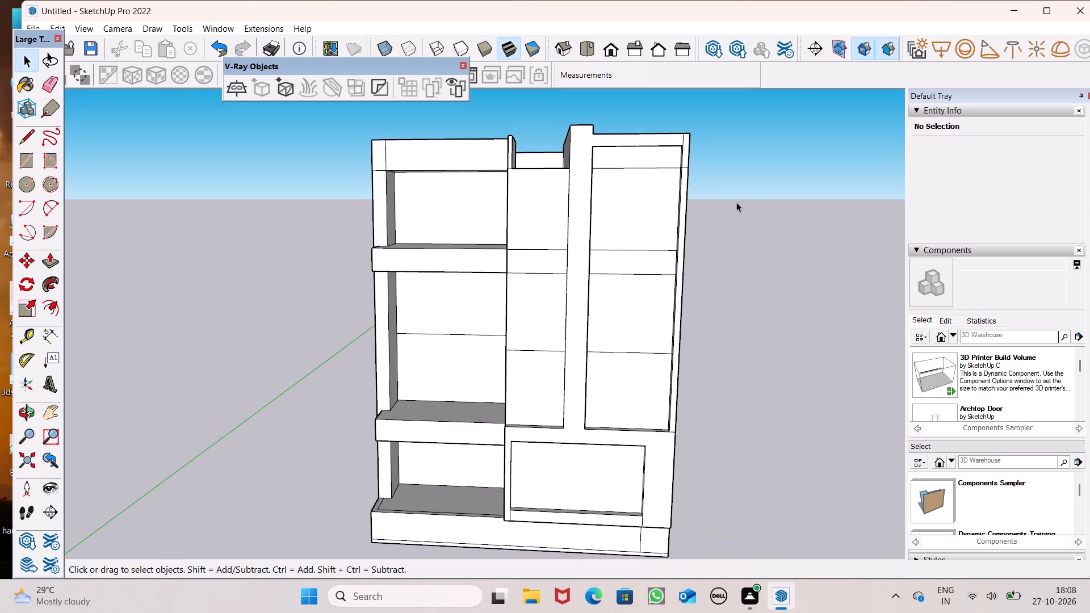
{"action": "middle_click_drag", "start_coordinate": [736, 201], "coordinate": [884, 204]}
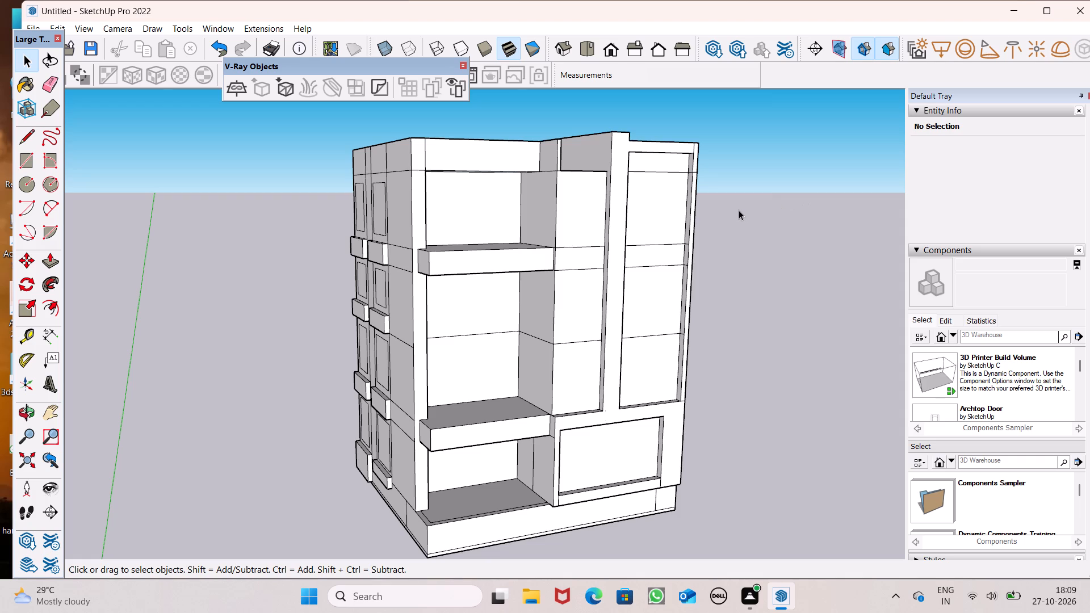
{"action": "middle_click_drag", "start_coordinate": [747, 211], "coordinate": [726, 241]}
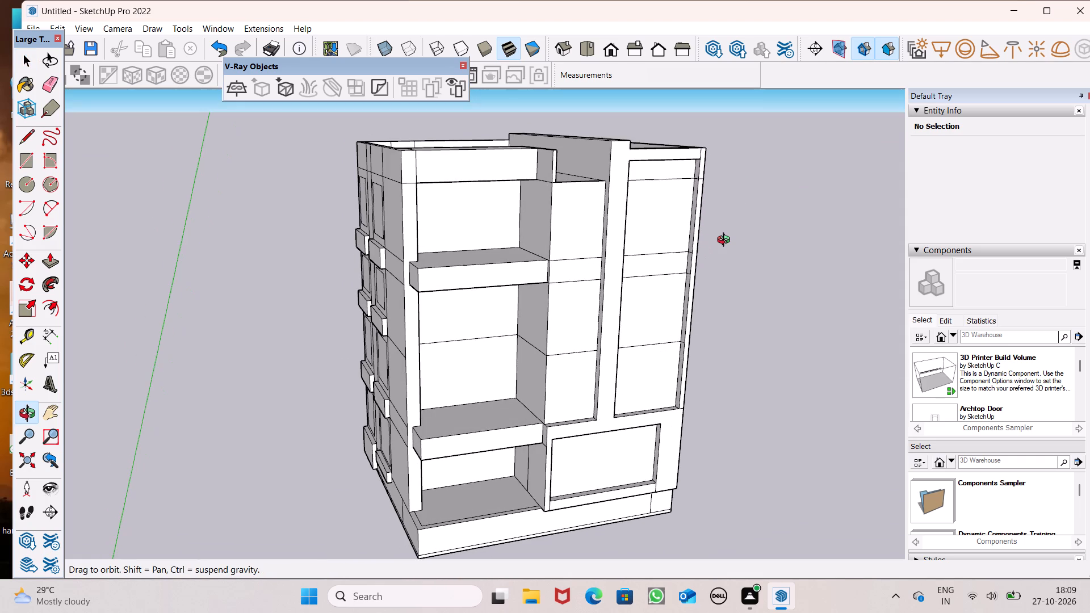
{"action": "middle_click_drag", "start_coordinate": [726, 241], "coordinate": [734, 212]}
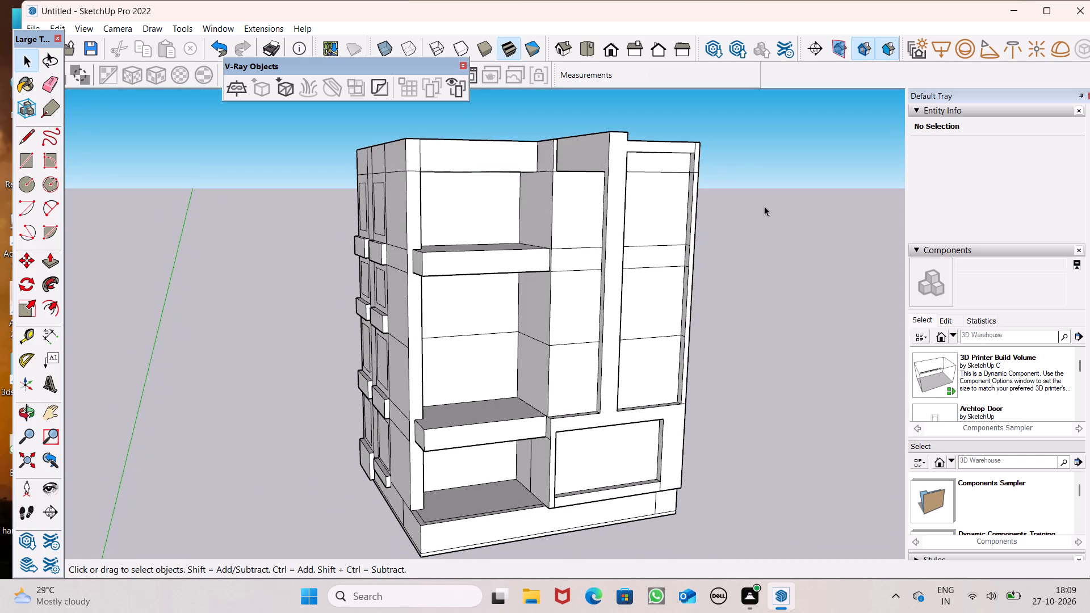
{"action": "scroll", "coordinate": [804, 247], "scroll_direction": "down", "scroll_amount": 2}
{"action": "middle_click_drag", "start_coordinate": [687, 236], "coordinate": [835, 235]}
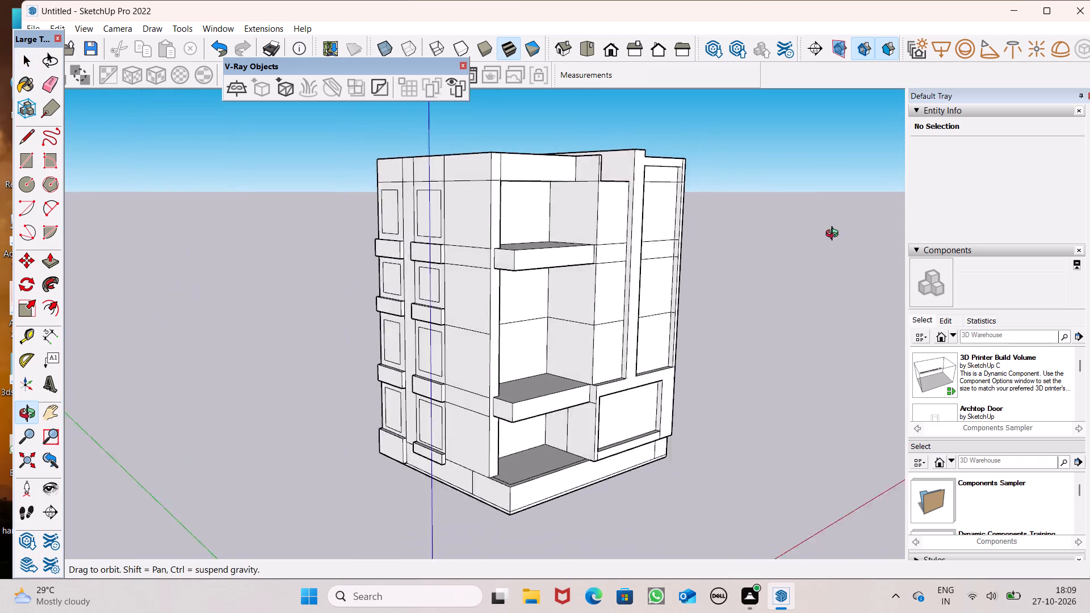
{"action": "middle_click_drag", "start_coordinate": [835, 235], "coordinate": [745, 365]}
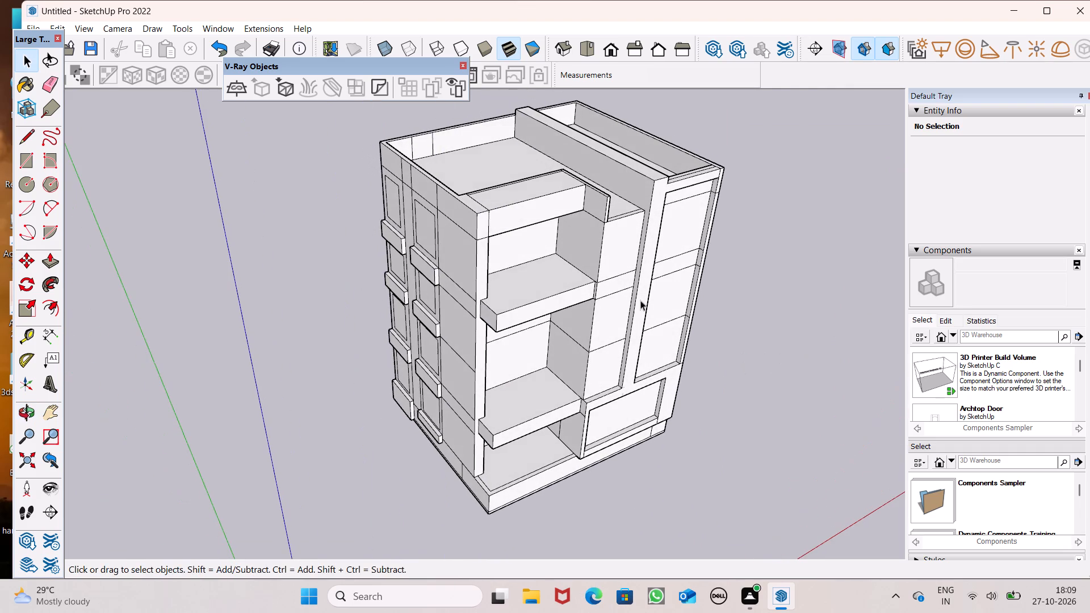
Erase the two short vertical edges on the inner face of the rear parapet.
{"action": "left_click", "coordinate": [36, 85]}
{"action": "scroll", "coordinate": [324, 85], "scroll_direction": "up", "scroll_amount": 2}
{"action": "left_click", "coordinate": [56, 88]}
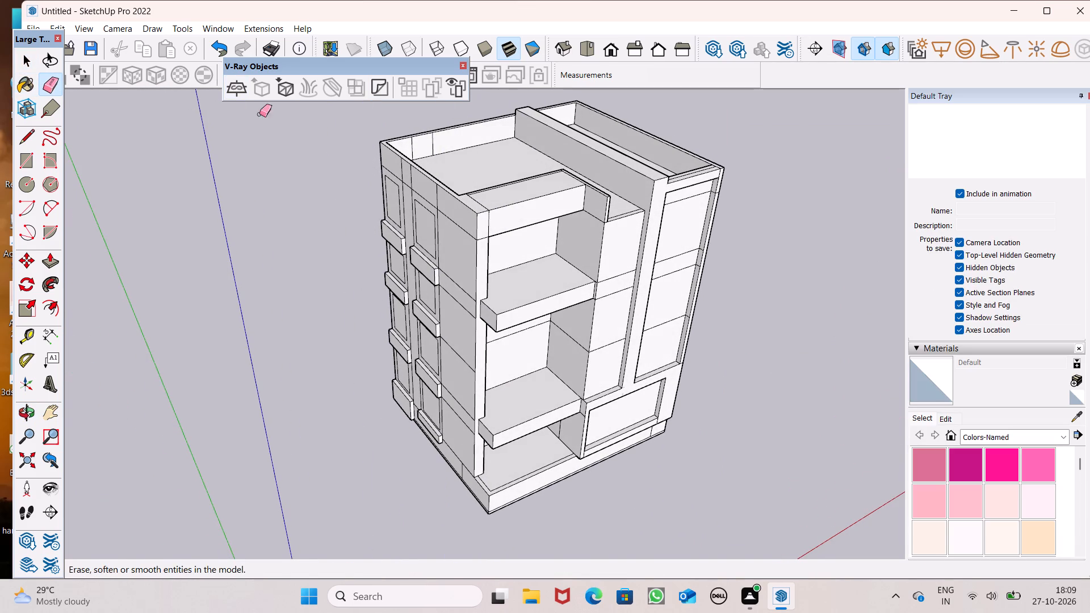
{"action": "scroll", "coordinate": [463, 134], "scroll_direction": "up", "scroll_amount": 4}
{"action": "scroll", "coordinate": [403, 145], "scroll_direction": "up", "scroll_amount": 6}
{"action": "left_click_drag", "start_coordinate": [373, 162], "coordinate": [431, 147]}
Erase the horizontal edge at roof level crossing the narrow strip between the two window columns on the left side wall.
{"action": "scroll", "coordinate": [482, 157], "scroll_direction": "down", "scroll_amount": 3}
{"action": "middle_click_drag", "start_coordinate": [440, 201], "coordinate": [711, 135]}
{"action": "scroll", "coordinate": [571, 181], "scroll_direction": "up", "scroll_amount": 3}
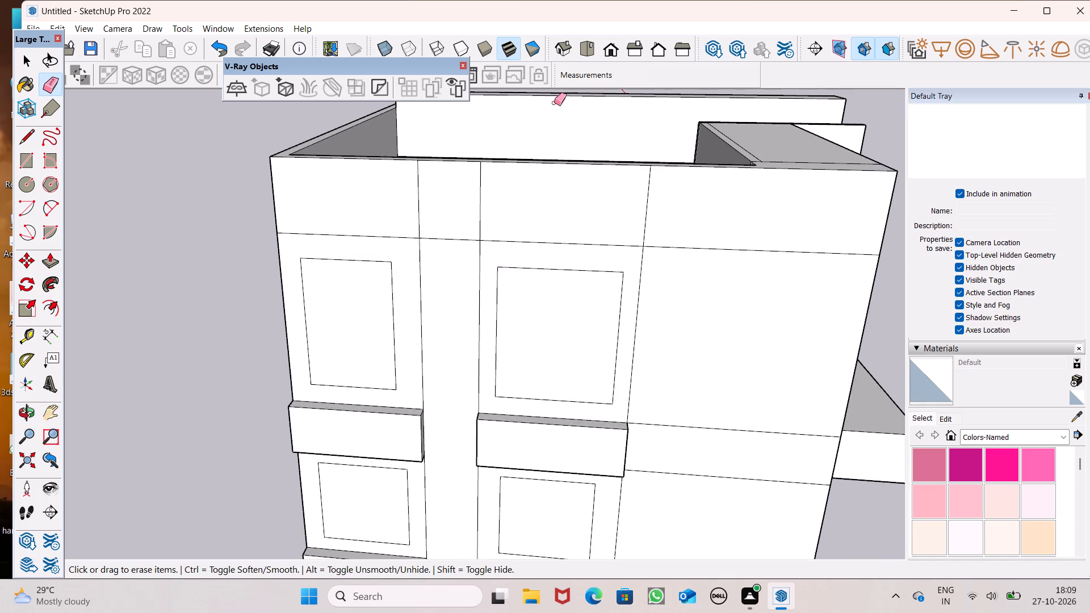
{"action": "scroll", "coordinate": [554, 102], "scroll_direction": "down", "scroll_amount": 5}
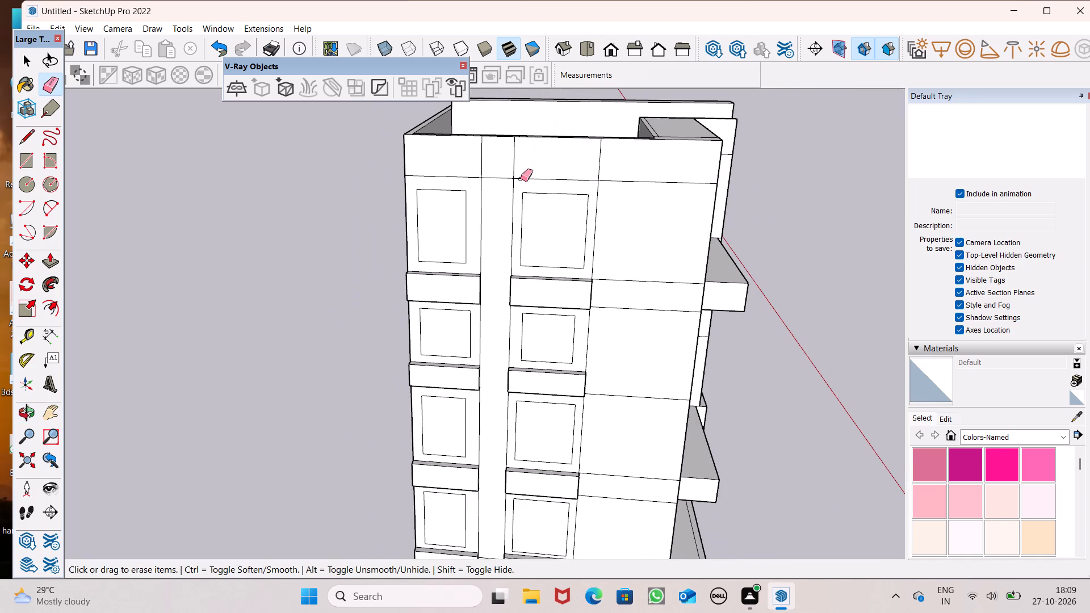
{"action": "scroll", "coordinate": [511, 184], "scroll_direction": "up", "scroll_amount": 3}
{"action": "left_click_drag", "start_coordinate": [501, 169], "coordinate": [501, 174]}
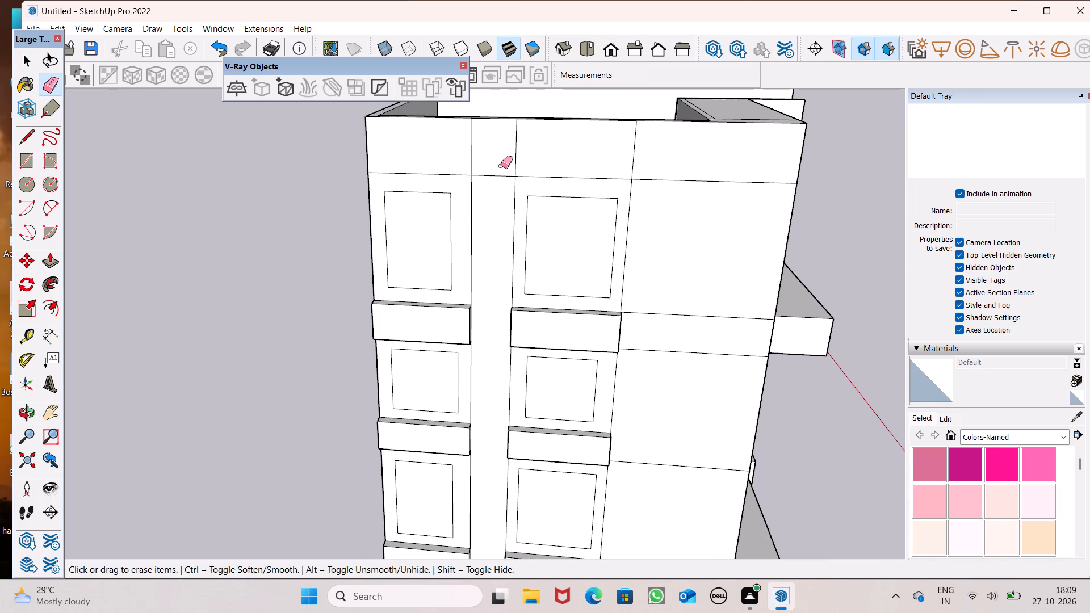
{"action": "scroll", "coordinate": [528, 136], "scroll_direction": "down", "scroll_amount": 1}
{"action": "middle_click_drag", "start_coordinate": [649, 161], "coordinate": [617, 191]}
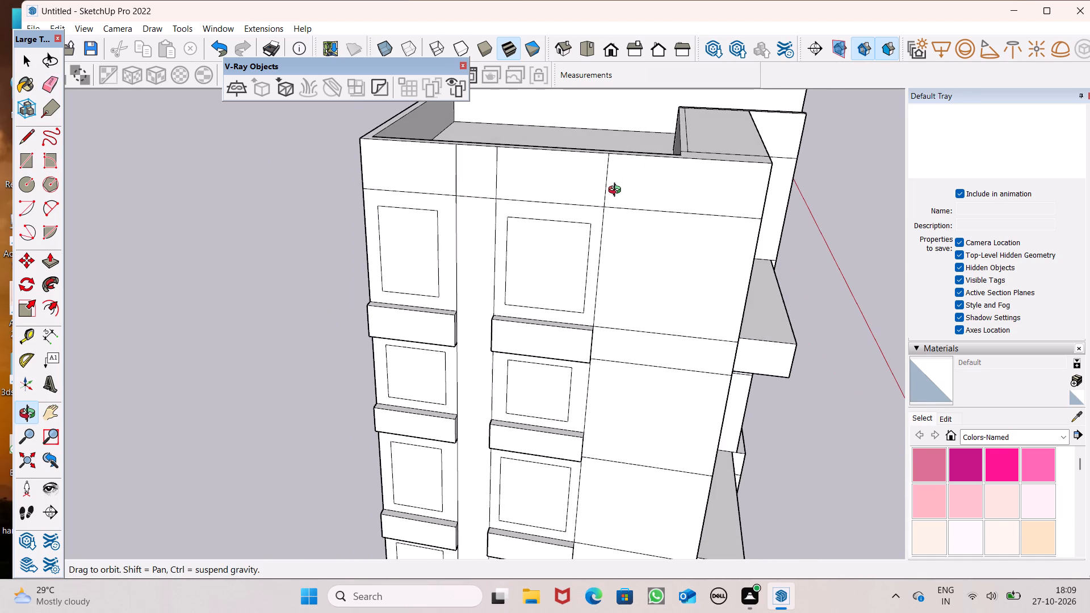
{"action": "middle_click_drag", "start_coordinate": [617, 191], "coordinate": [644, 192]}
{"action": "scroll", "coordinate": [671, 159], "scroll_direction": "down", "scroll_amount": 2}
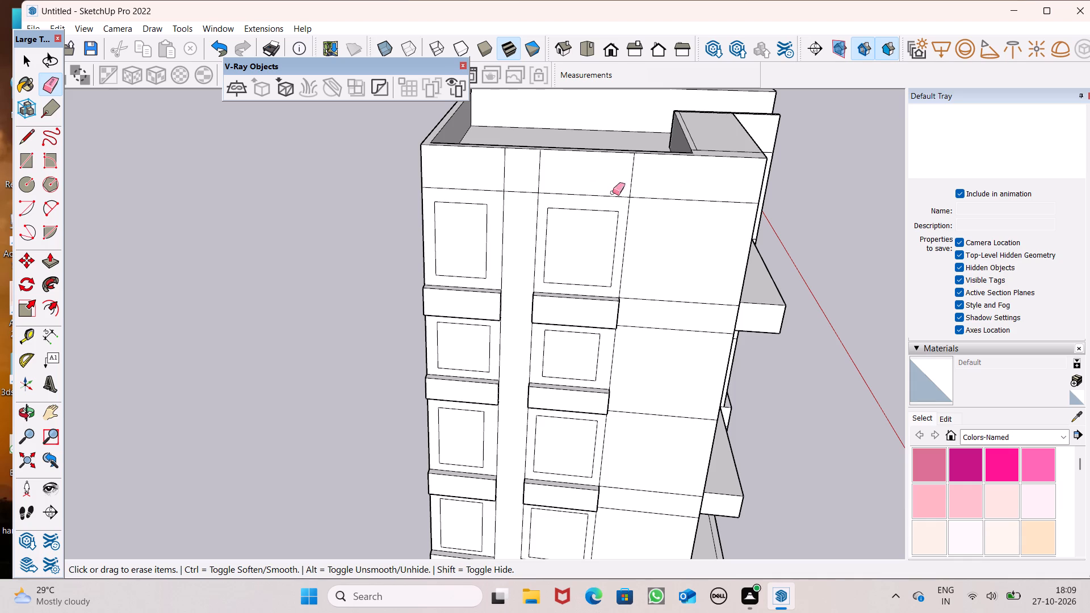
{"action": "middle_click_drag", "start_coordinate": [412, 208], "coordinate": [443, 139]}
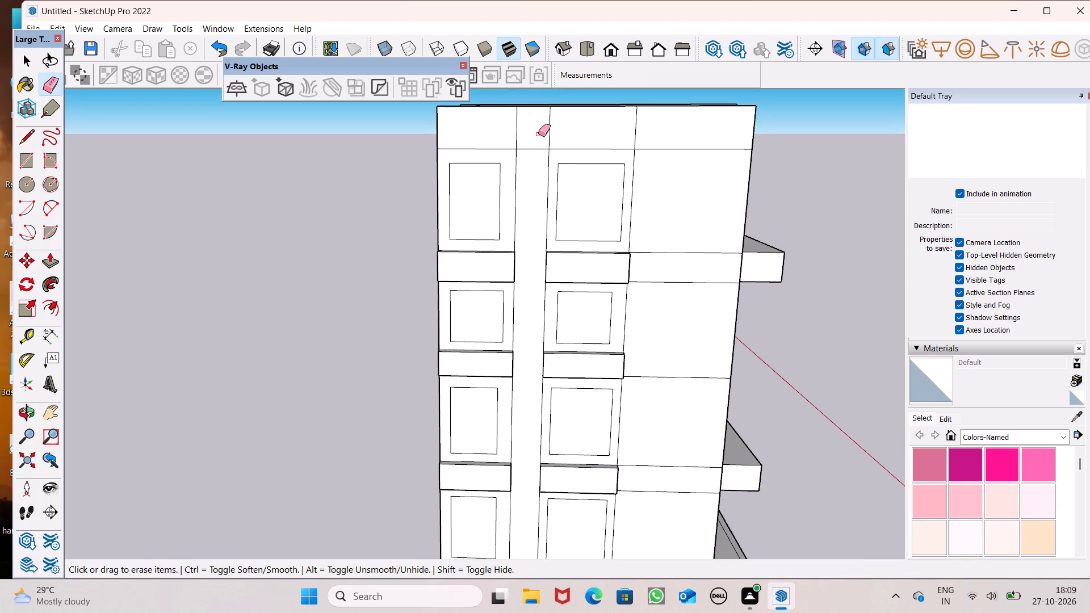
{"action": "key", "text": "space"}
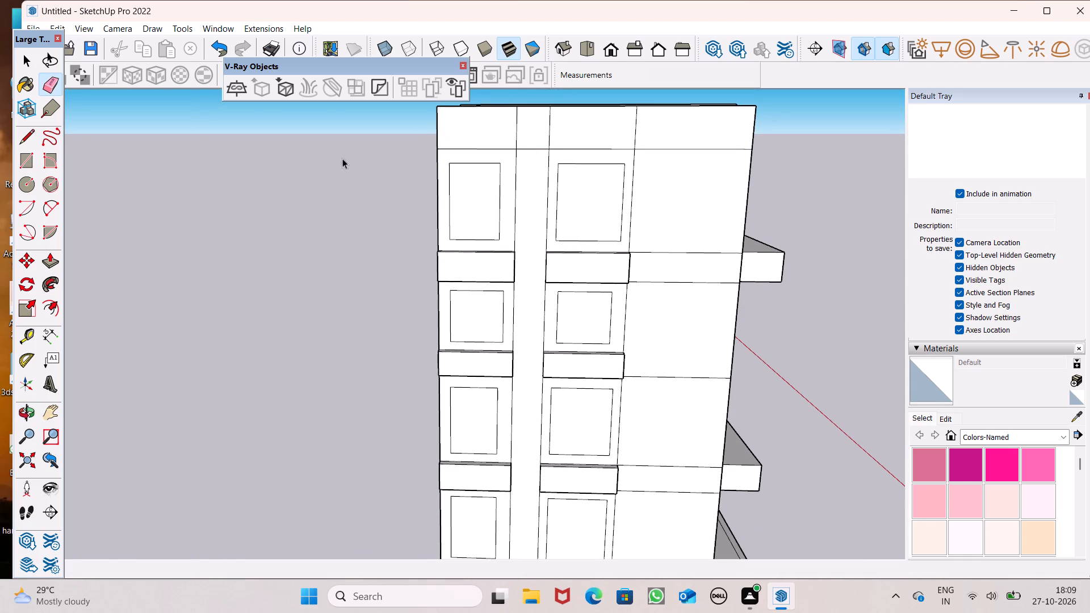
{"action": "left_click", "coordinate": [37, 85]}
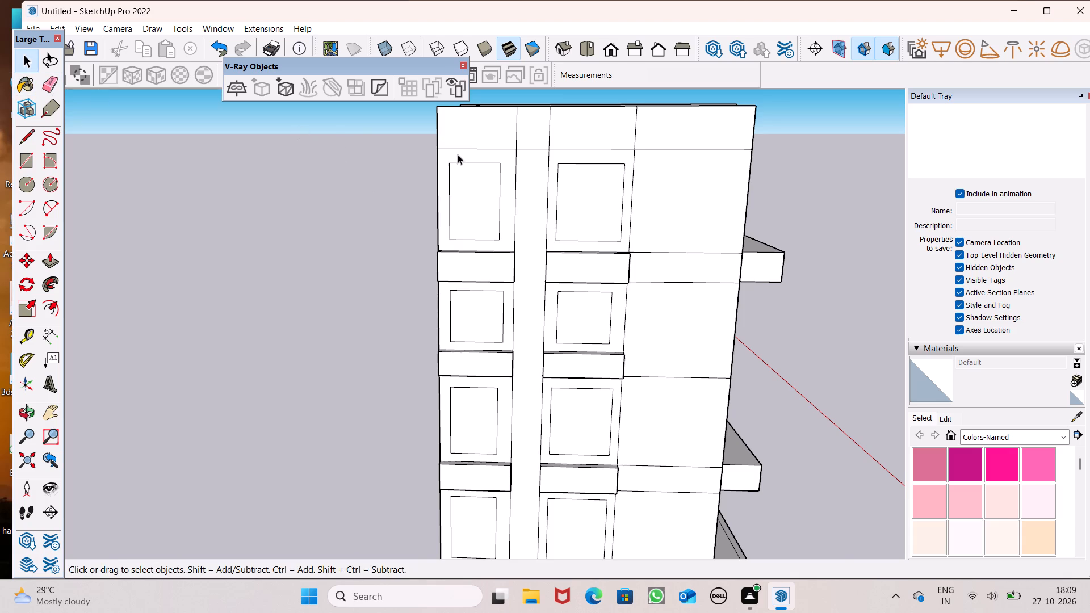
{"action": "scroll", "coordinate": [494, 157], "scroll_direction": "up", "scroll_amount": 3}
{"action": "left_click", "coordinate": [49, 86]}
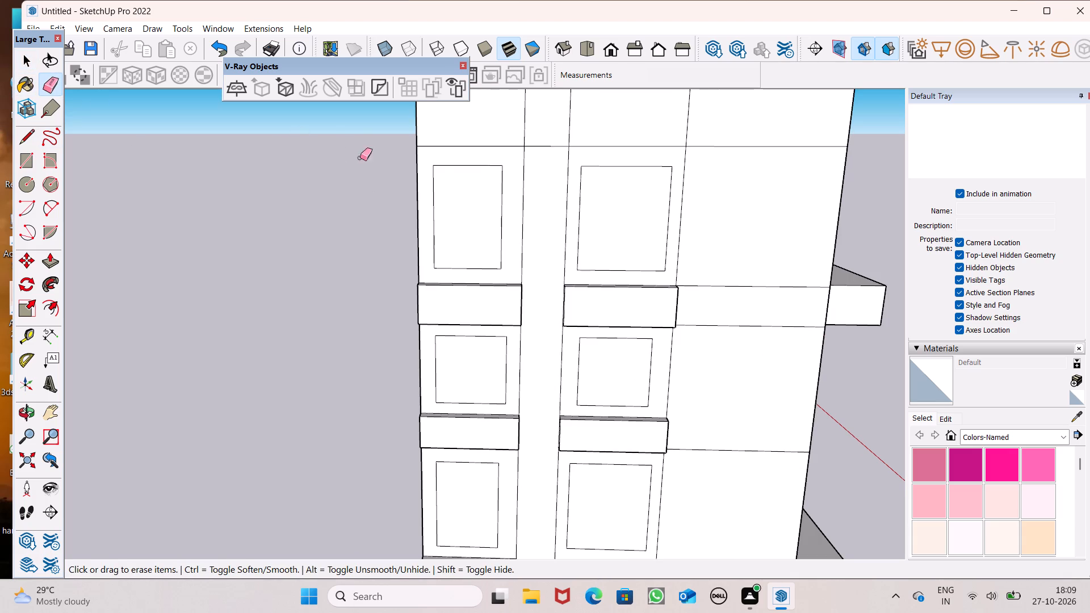
{"action": "left_click_drag", "start_coordinate": [535, 140], "coordinate": [540, 156]}
{"action": "key", "text": "space"}
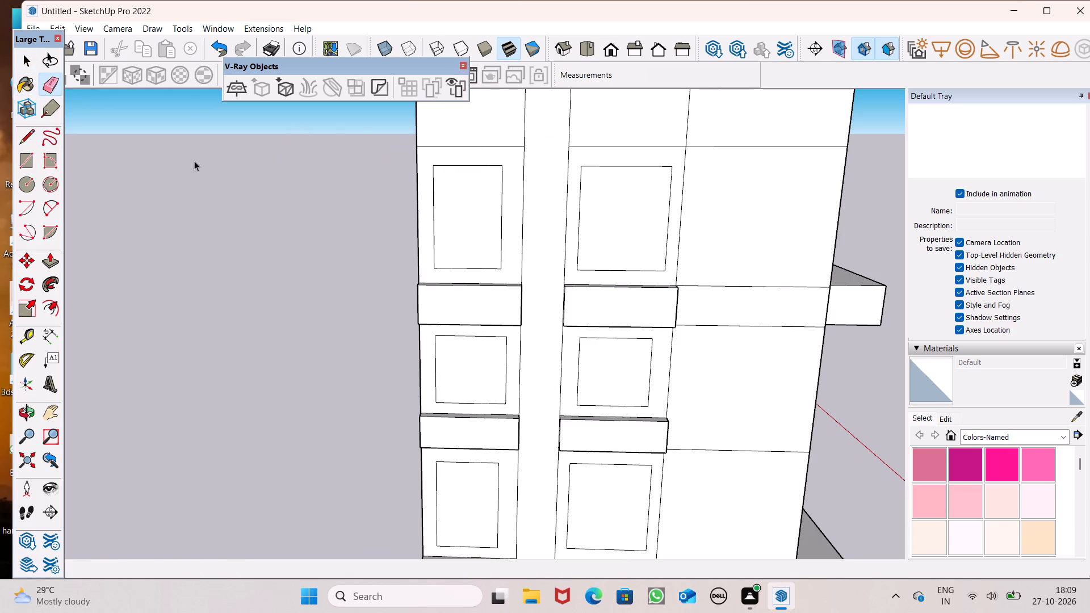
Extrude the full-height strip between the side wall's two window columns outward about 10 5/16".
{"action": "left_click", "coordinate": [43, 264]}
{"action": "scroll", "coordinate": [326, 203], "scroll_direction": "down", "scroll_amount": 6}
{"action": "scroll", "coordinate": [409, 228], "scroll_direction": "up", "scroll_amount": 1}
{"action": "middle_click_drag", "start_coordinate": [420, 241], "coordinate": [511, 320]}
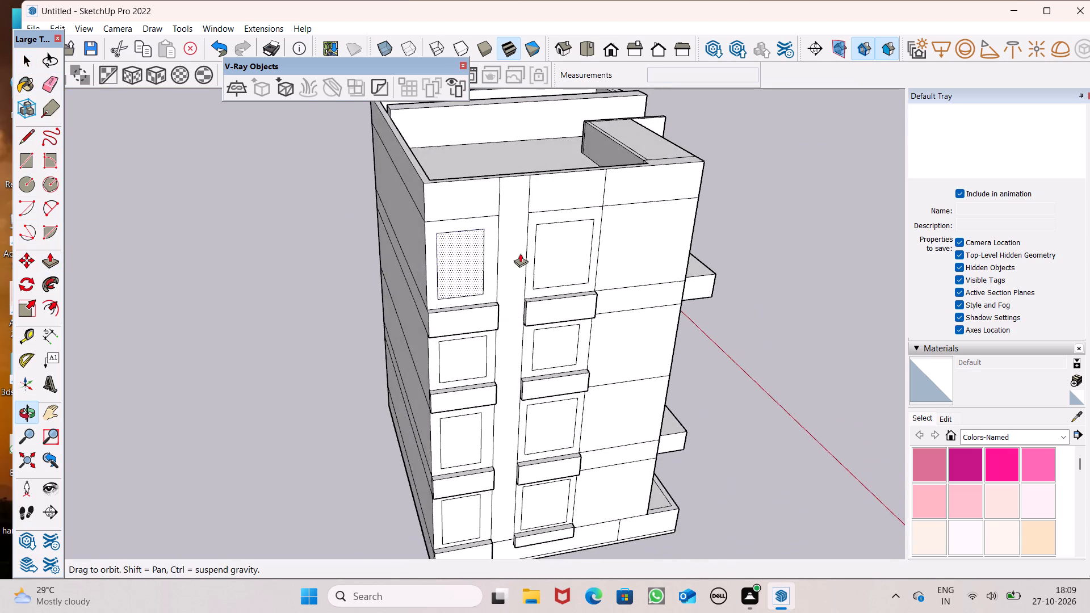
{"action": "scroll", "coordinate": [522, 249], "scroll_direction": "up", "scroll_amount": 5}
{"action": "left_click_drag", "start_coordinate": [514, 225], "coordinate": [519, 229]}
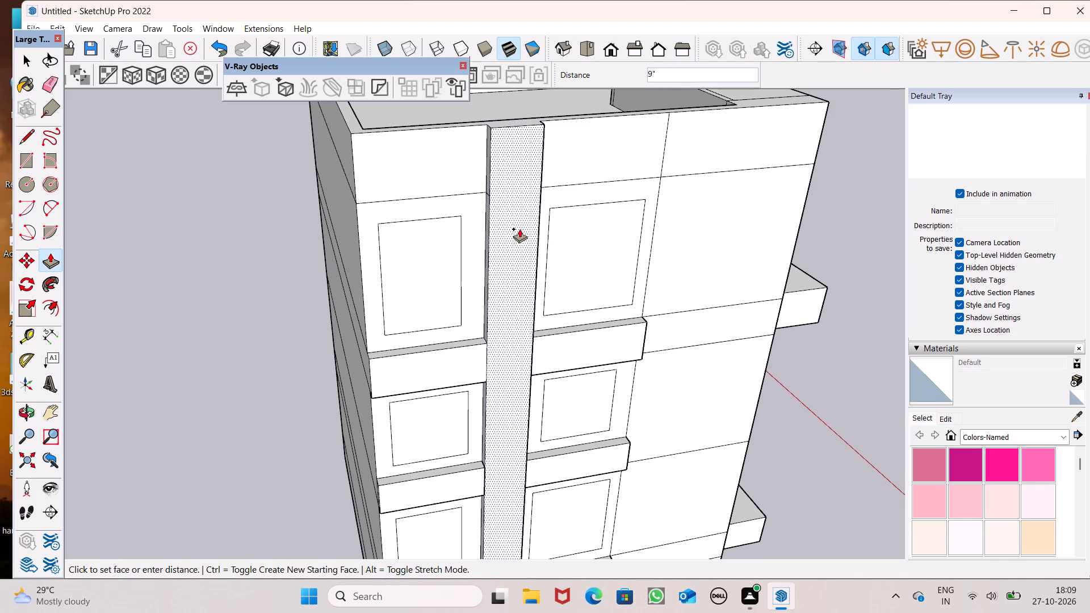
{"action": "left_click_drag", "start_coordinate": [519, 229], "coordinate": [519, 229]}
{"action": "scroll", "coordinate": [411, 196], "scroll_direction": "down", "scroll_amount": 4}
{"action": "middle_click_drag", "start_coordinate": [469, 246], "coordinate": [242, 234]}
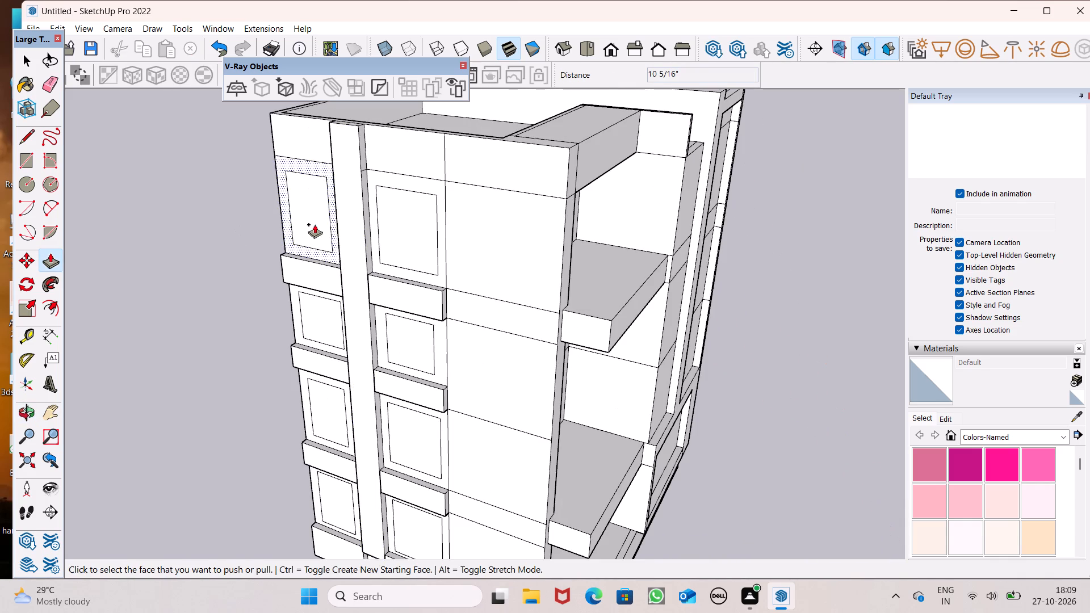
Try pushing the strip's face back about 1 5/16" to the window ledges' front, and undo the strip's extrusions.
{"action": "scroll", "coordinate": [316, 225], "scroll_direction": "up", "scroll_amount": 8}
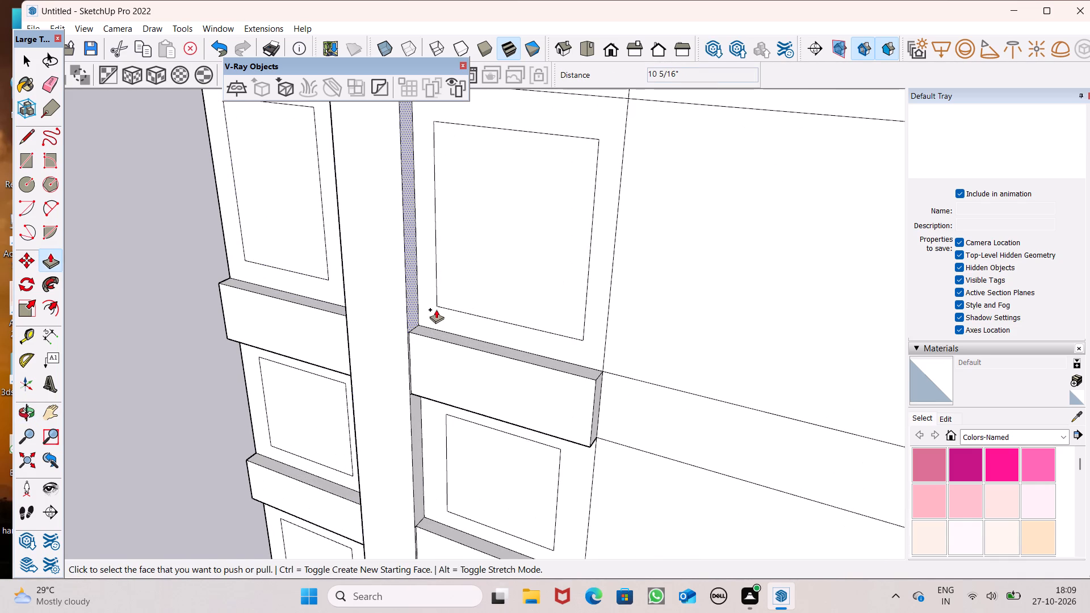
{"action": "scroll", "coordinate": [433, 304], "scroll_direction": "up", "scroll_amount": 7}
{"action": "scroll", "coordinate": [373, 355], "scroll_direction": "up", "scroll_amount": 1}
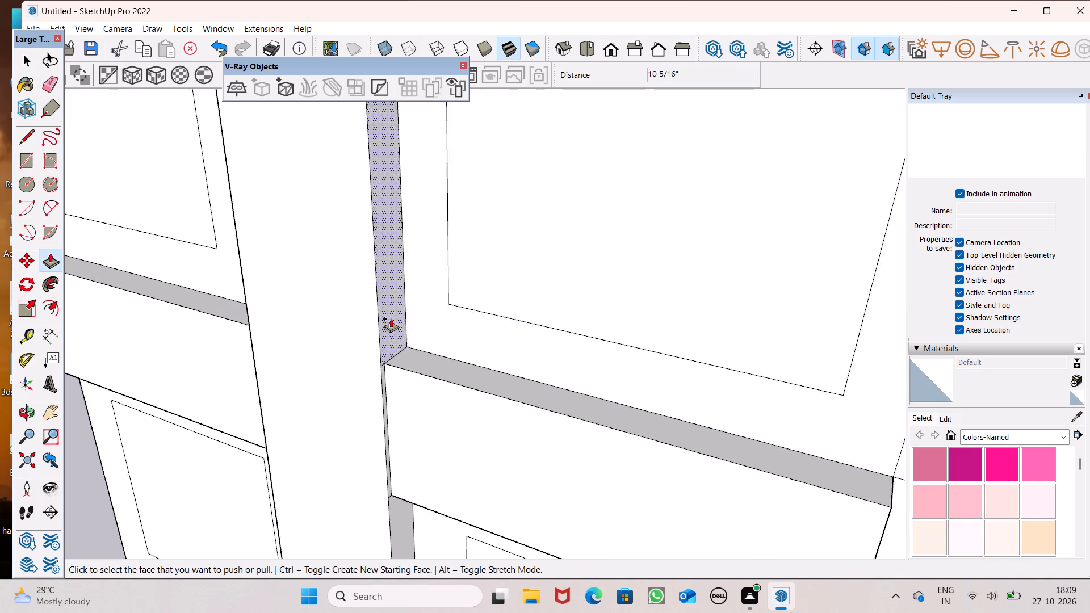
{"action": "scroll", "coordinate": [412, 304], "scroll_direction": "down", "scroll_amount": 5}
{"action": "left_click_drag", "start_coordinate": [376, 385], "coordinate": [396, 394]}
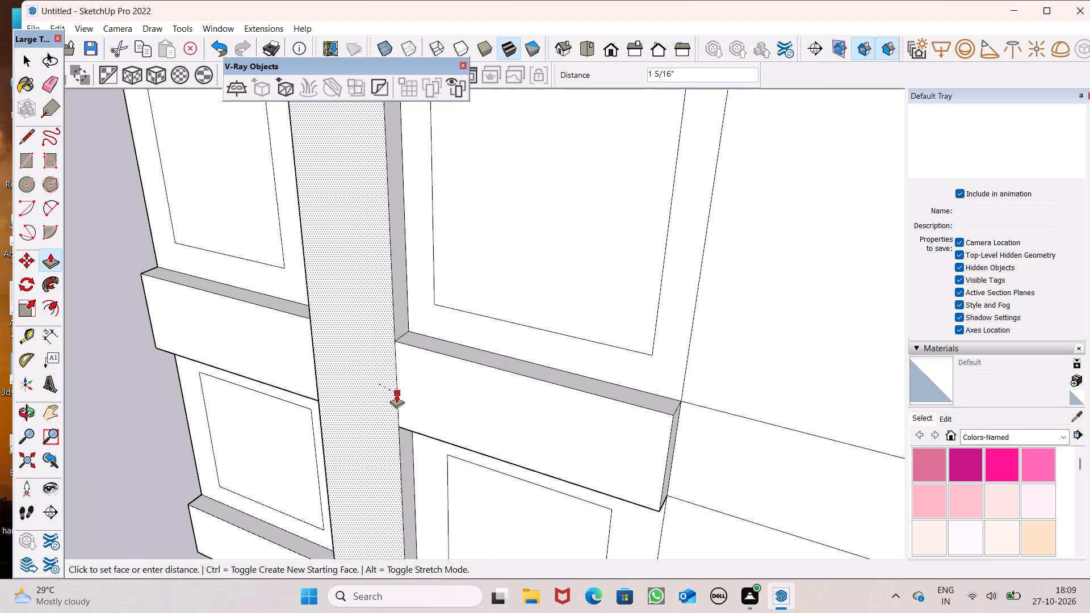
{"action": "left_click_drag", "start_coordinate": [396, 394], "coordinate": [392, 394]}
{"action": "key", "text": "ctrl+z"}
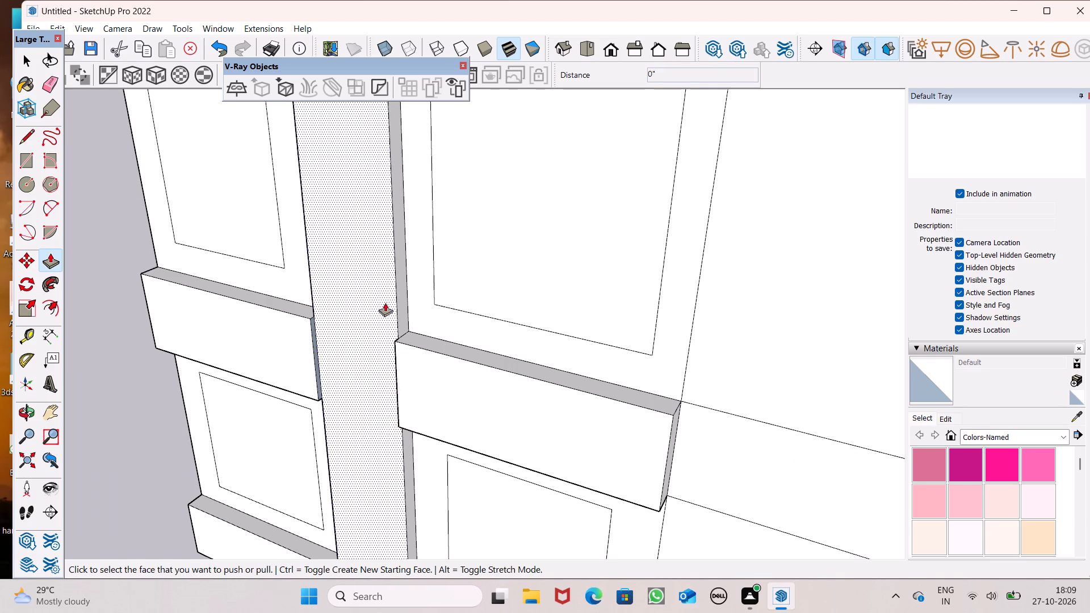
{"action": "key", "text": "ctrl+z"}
Extrude the full-height strip between the window columns outward 9", level with the front of the window ledges.
{"action": "left_click_drag", "start_coordinate": [363, 322], "coordinate": [402, 383]}
Examine the projecting strip, the adjoining window ledges and the roof parapet from several angles.
{"action": "scroll", "coordinate": [479, 284], "scroll_direction": "down", "scroll_amount": 12}
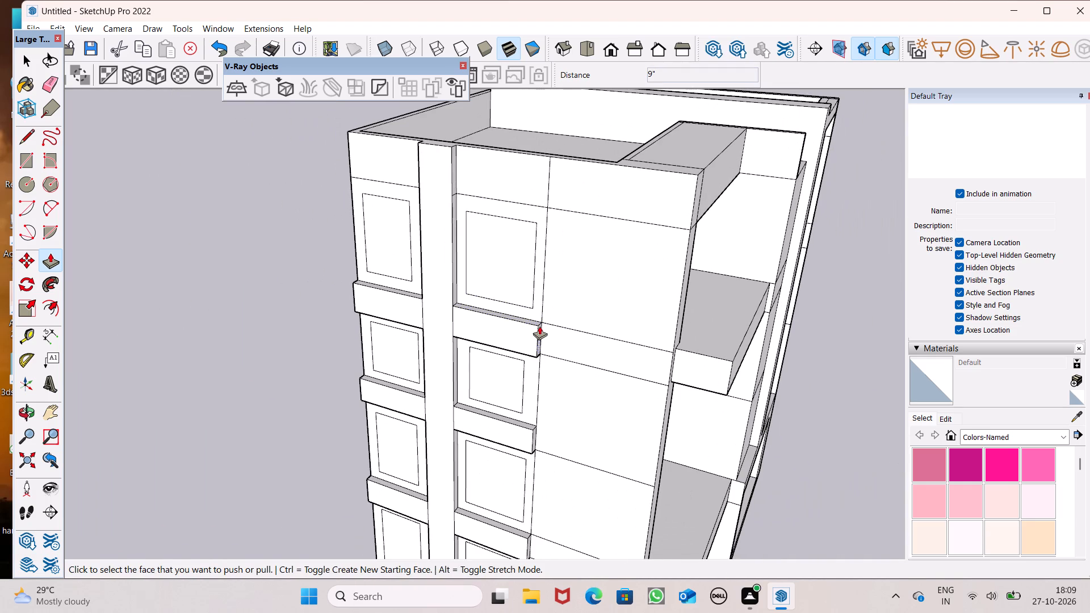
{"action": "scroll", "coordinate": [539, 326], "scroll_direction": "down", "scroll_amount": 2}
{"action": "middle_click_drag", "start_coordinate": [510, 314], "coordinate": [623, 351]}
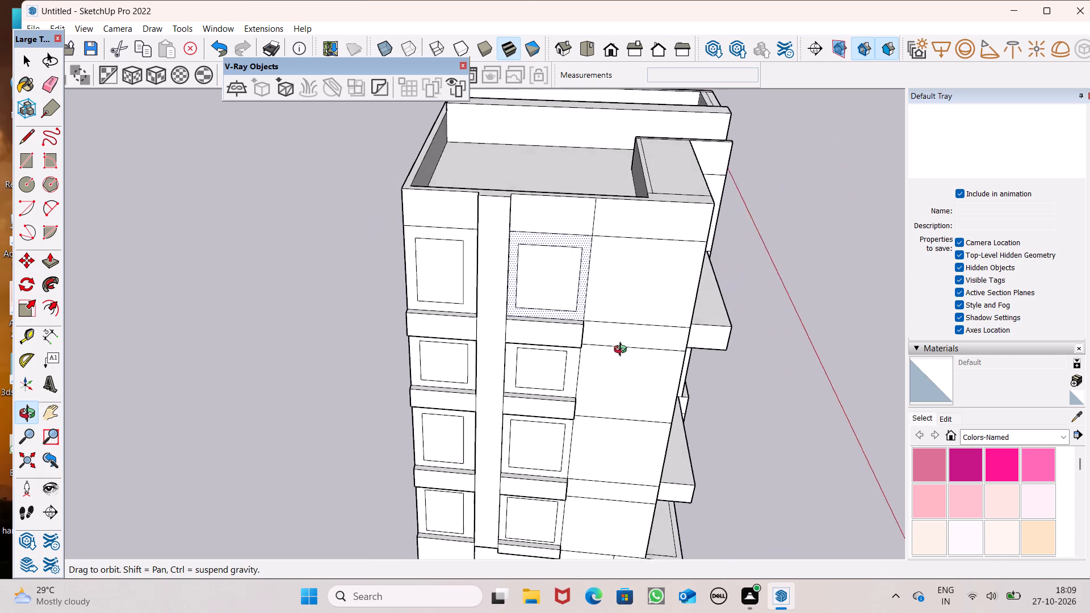
{"action": "middle_click_drag", "start_coordinate": [623, 351], "coordinate": [593, 385]}
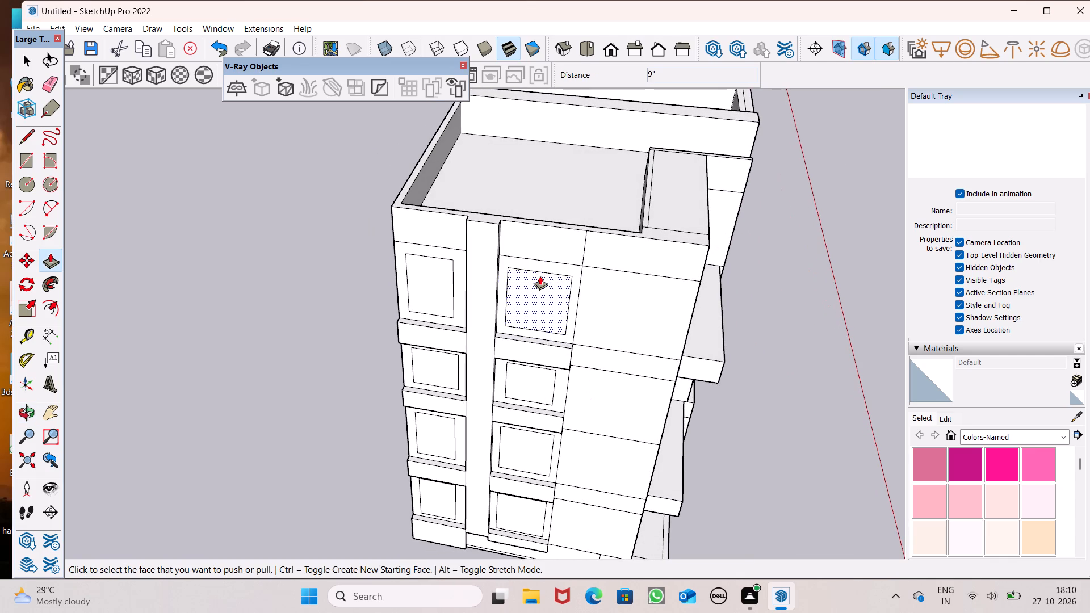
{"action": "middle_click_drag", "start_coordinate": [603, 282], "coordinate": [606, 289]}
{"action": "scroll", "coordinate": [606, 285], "scroll_direction": "up", "scroll_amount": 1}
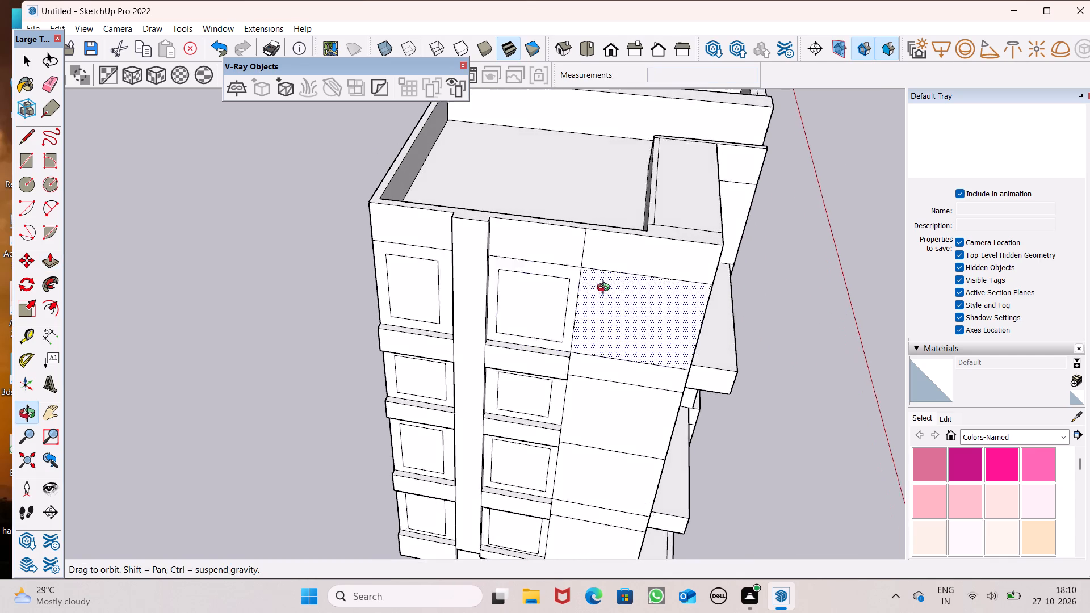
{"action": "middle_click_drag", "start_coordinate": [606, 289], "coordinate": [542, 309]}
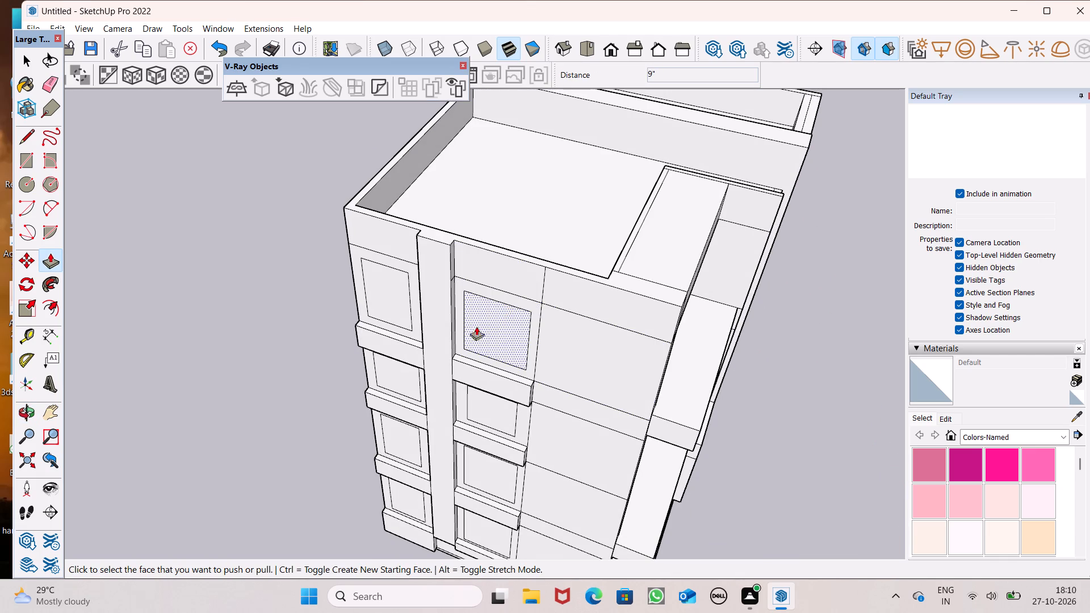
{"action": "middle_click_drag", "start_coordinate": [357, 331], "coordinate": [606, 299]}
{"action": "scroll", "coordinate": [459, 323], "scroll_direction": "up", "scroll_amount": 1}
{"action": "scroll", "coordinate": [564, 328], "scroll_direction": "up", "scroll_amount": 1}
{"action": "middle_click_drag", "start_coordinate": [569, 329], "coordinate": [603, 275]}
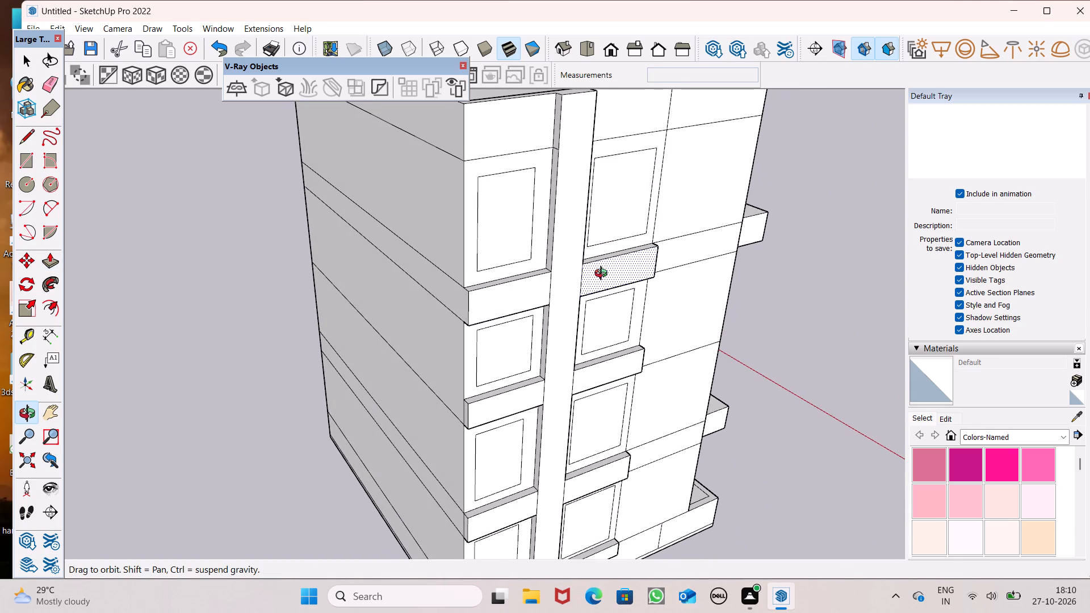
Extend the topmost corner window's outer edge about 1' 4 1/8" up to the wall line and about 1' 1 9/16" down to its ledge.
{"action": "middle_click_drag", "start_coordinate": [603, 275], "coordinate": [558, 306]}
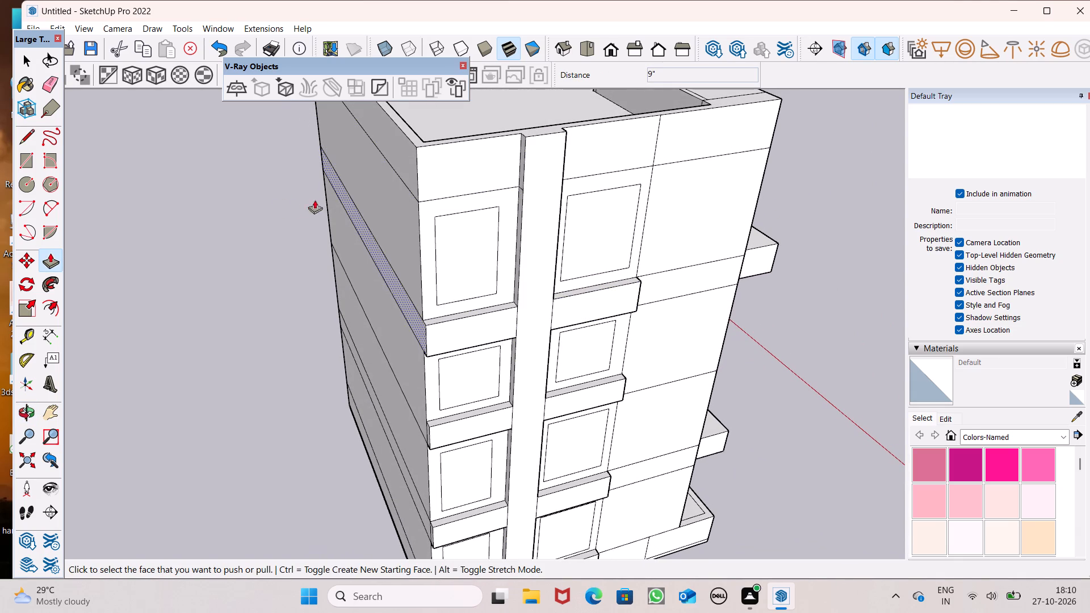
{"action": "left_click", "coordinate": [25, 138]}
{"action": "scroll", "coordinate": [266, 208], "scroll_direction": "up", "scroll_amount": 2}
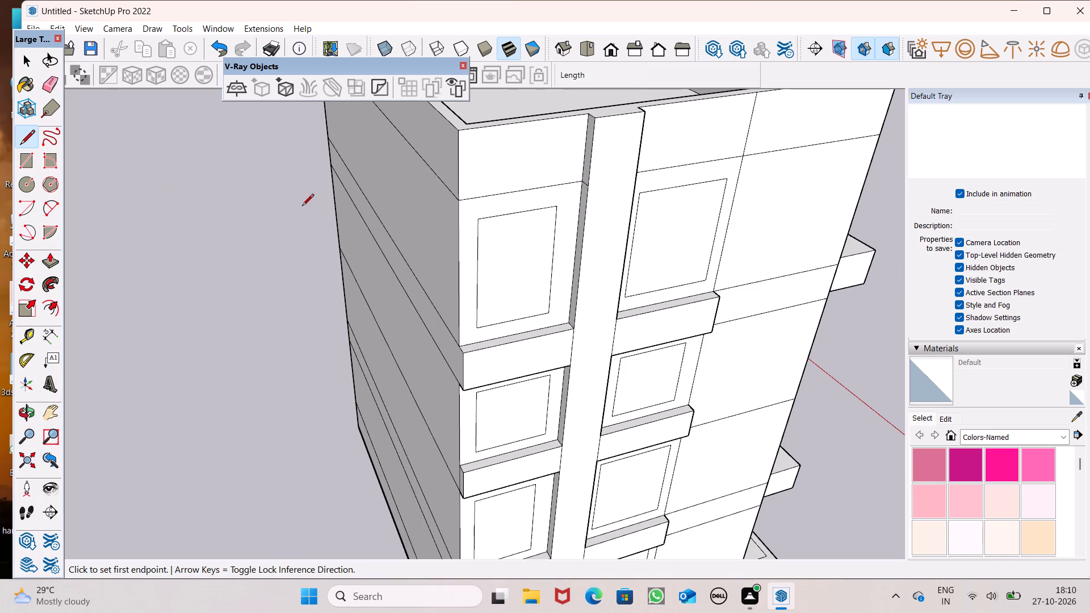
{"action": "scroll", "coordinate": [314, 207], "scroll_direction": "up", "scroll_amount": 3}
{"action": "scroll", "coordinate": [329, 207], "scroll_direction": "down", "scroll_amount": 2}
{"action": "scroll", "coordinate": [477, 216], "scroll_direction": "up", "scroll_amount": 3}
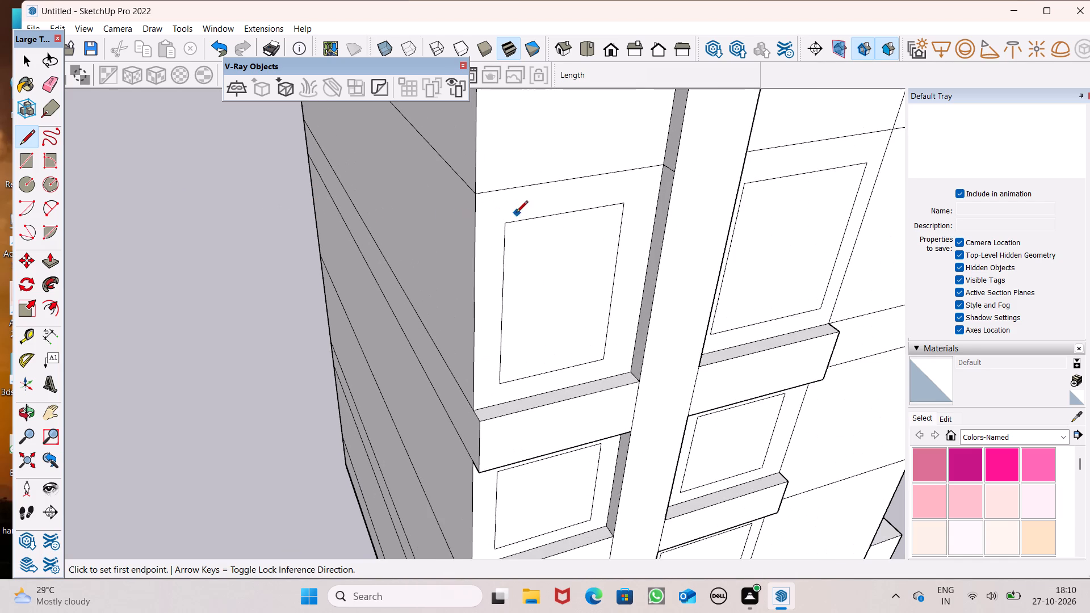
{"action": "left_click", "coordinate": [509, 222]}
{"action": "left_click", "coordinate": [506, 192]}
{"action": "left_click", "coordinate": [498, 381]}
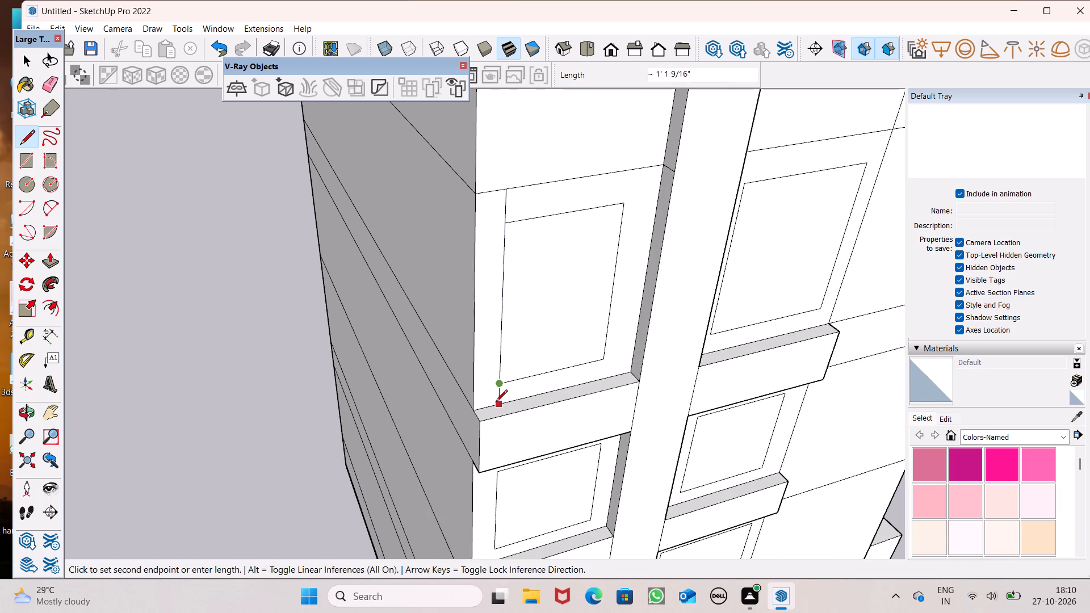
{"action": "left_click", "coordinate": [496, 402]}
Extrude the narrow corner strip beside the topmost corner window outward 9", level with the ledge front.
{"action": "scroll", "coordinate": [461, 250], "scroll_direction": "down", "scroll_amount": 5}
{"action": "middle_click_drag", "start_coordinate": [466, 313], "coordinate": [404, 247]}
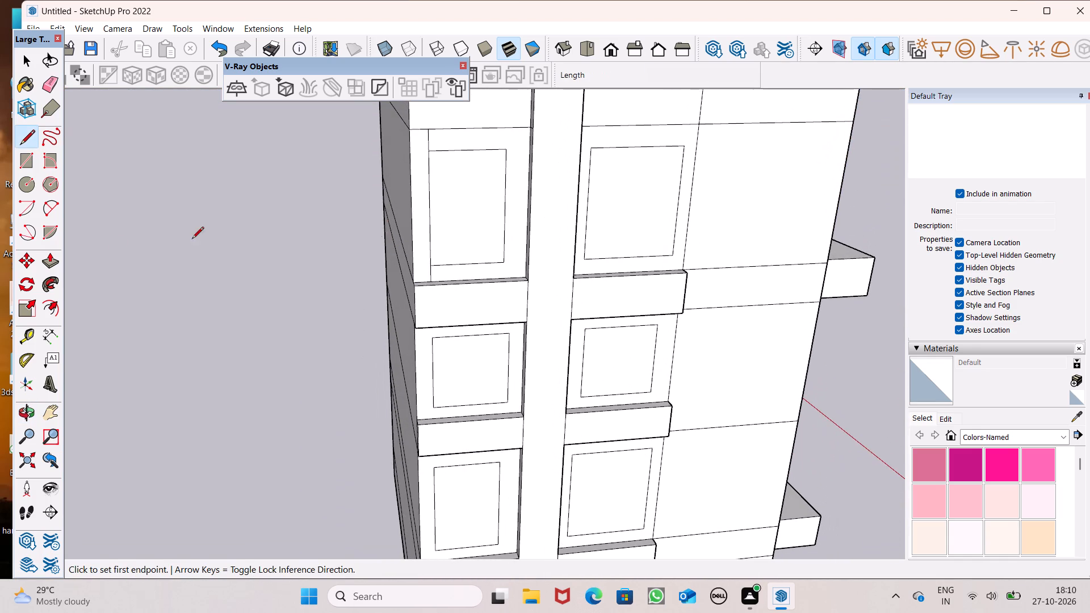
{"action": "left_click_drag", "start_coordinate": [49, 262], "coordinate": [54, 262]}
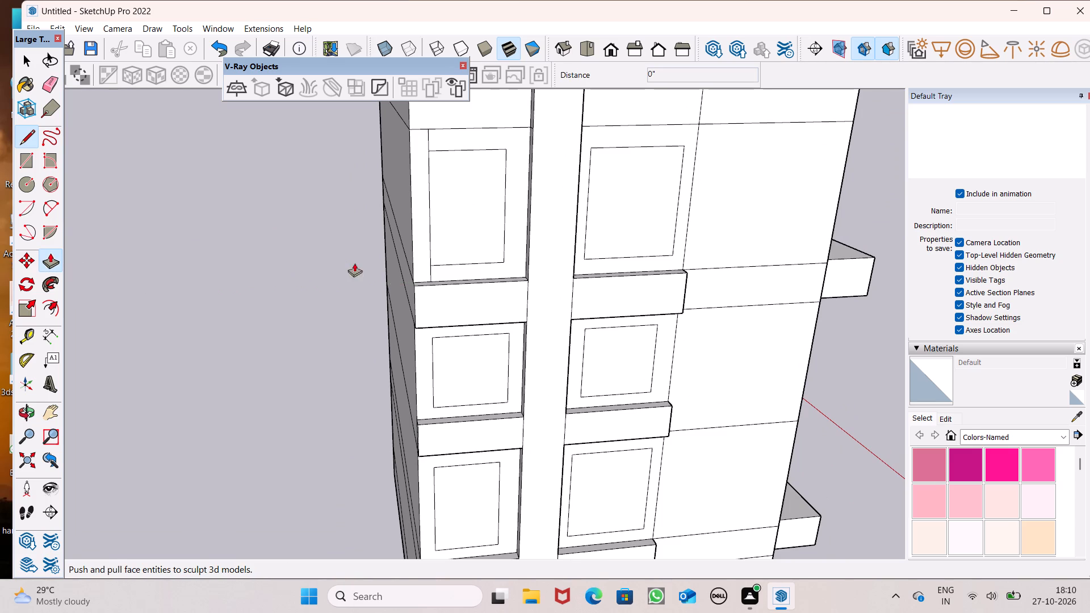
{"action": "left_click_drag", "start_coordinate": [418, 266], "coordinate": [421, 285]}
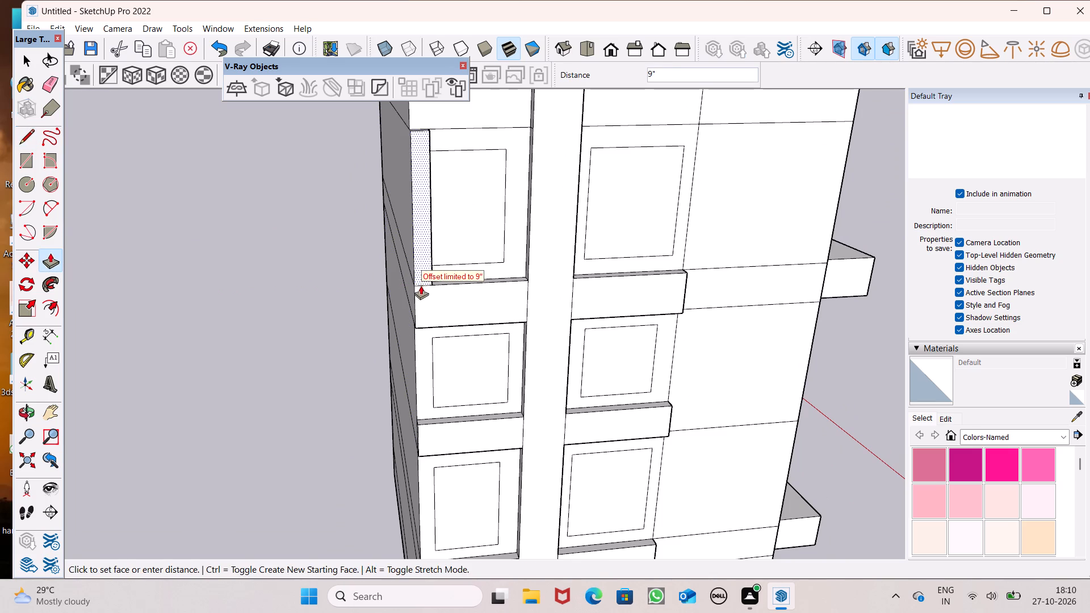
{"action": "left_click_drag", "start_coordinate": [421, 285], "coordinate": [421, 288]}
Extrude the two parapet-level wall panels above the side wall's window columns outward 9", level with the projecting vertical strip.
{"action": "scroll", "coordinate": [409, 209], "scroll_direction": "down", "scroll_amount": 6}
{"action": "middle_click_drag", "start_coordinate": [408, 205], "coordinate": [416, 258]}
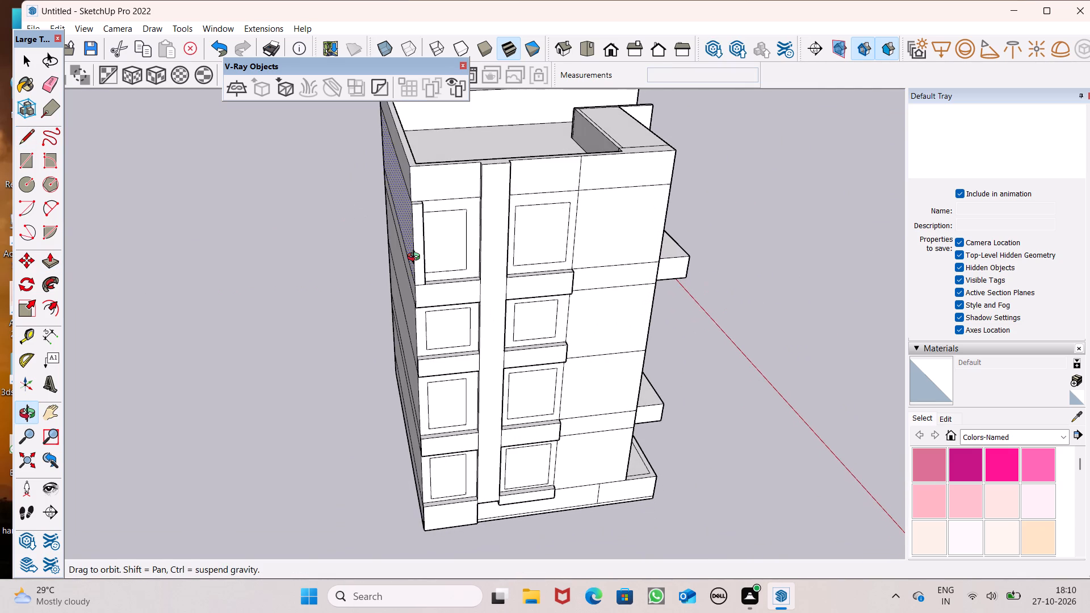
{"action": "middle_click_drag", "start_coordinate": [416, 258], "coordinate": [394, 272]}
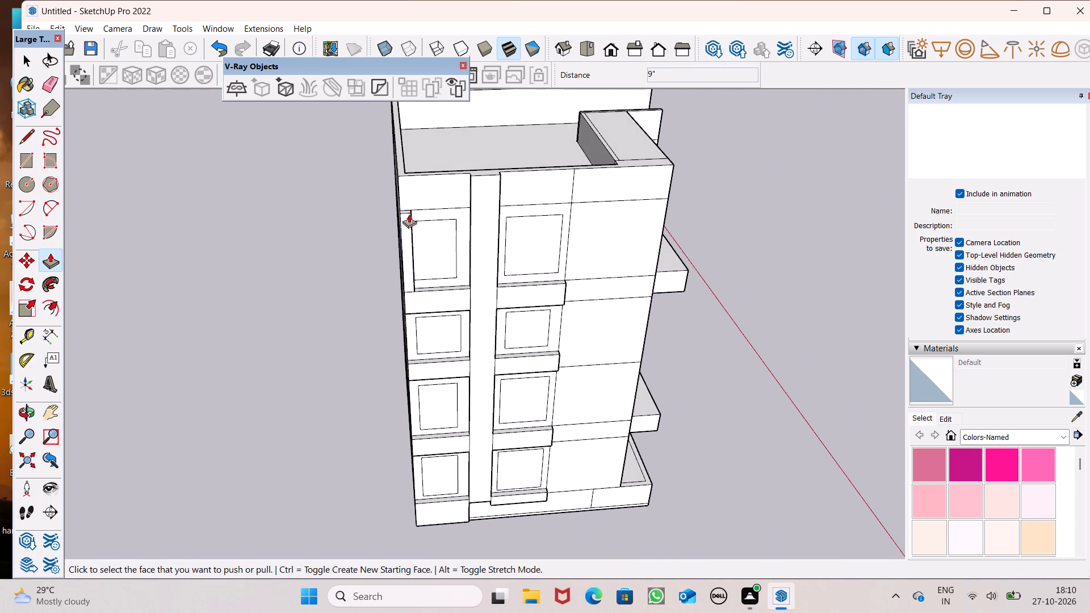
{"action": "scroll", "coordinate": [410, 209], "scroll_direction": "up", "scroll_amount": 4}
{"action": "left_click_drag", "start_coordinate": [485, 195], "coordinate": [502, 205]}
{"action": "scroll", "coordinate": [491, 163], "scroll_direction": "down", "scroll_amount": 3}
{"action": "middle_click_drag", "start_coordinate": [526, 205], "coordinate": [445, 224]}
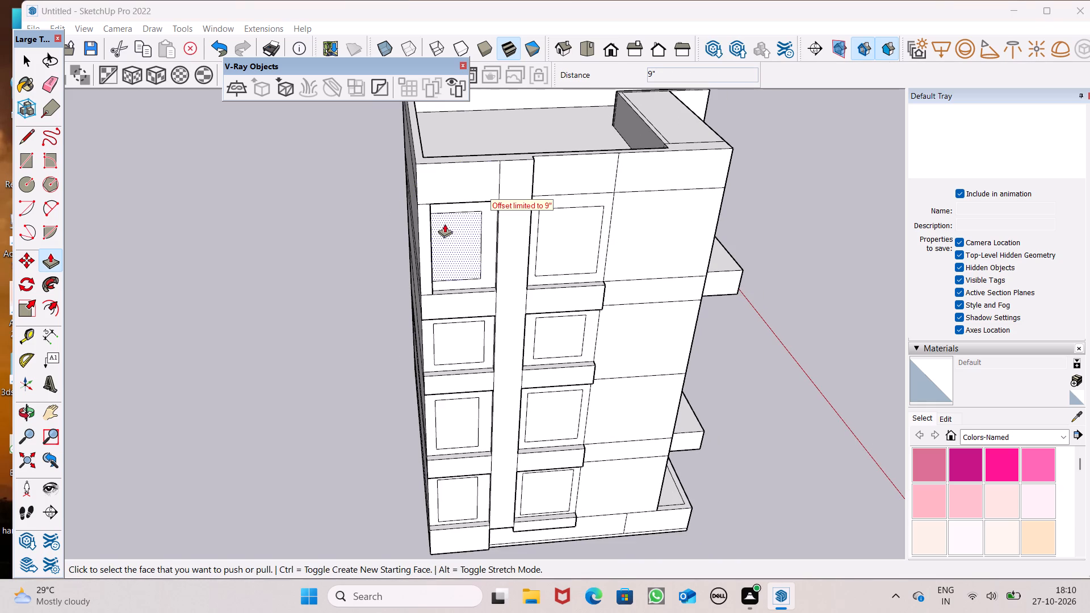
{"action": "middle_click_drag", "start_coordinate": [445, 224], "coordinate": [442, 225]}
{"action": "left_click_drag", "start_coordinate": [557, 180], "coordinate": [554, 179]}
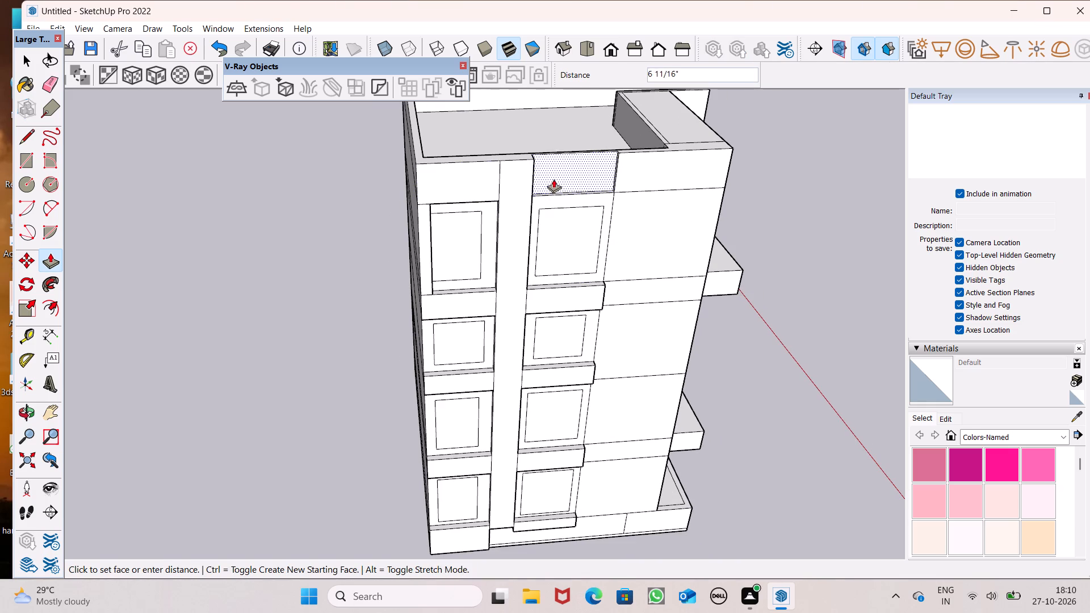
{"action": "left_click_drag", "start_coordinate": [554, 179], "coordinate": [531, 187]}
Examine the extruded top panels, corner strip and lower window bays on the side wall from several angles.
{"action": "scroll", "coordinate": [519, 163], "scroll_direction": "down", "scroll_amount": 4}
{"action": "middle_click_drag", "start_coordinate": [525, 252], "coordinate": [532, 135]}
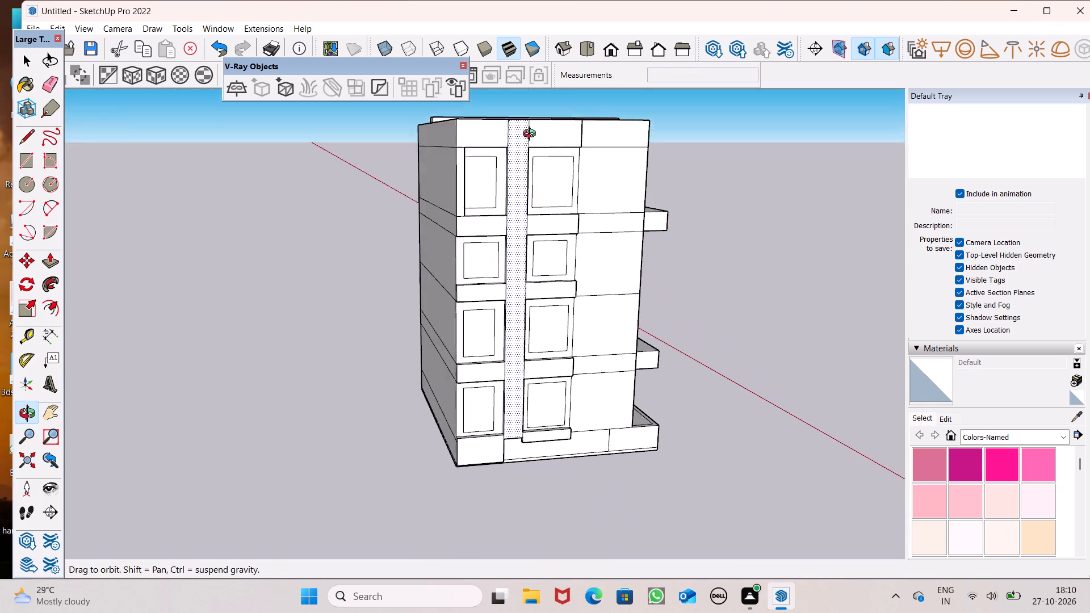
{"action": "middle_click_drag", "start_coordinate": [532, 135], "coordinate": [543, 112]}
{"action": "scroll", "coordinate": [490, 188], "scroll_direction": "up", "scroll_amount": 2}
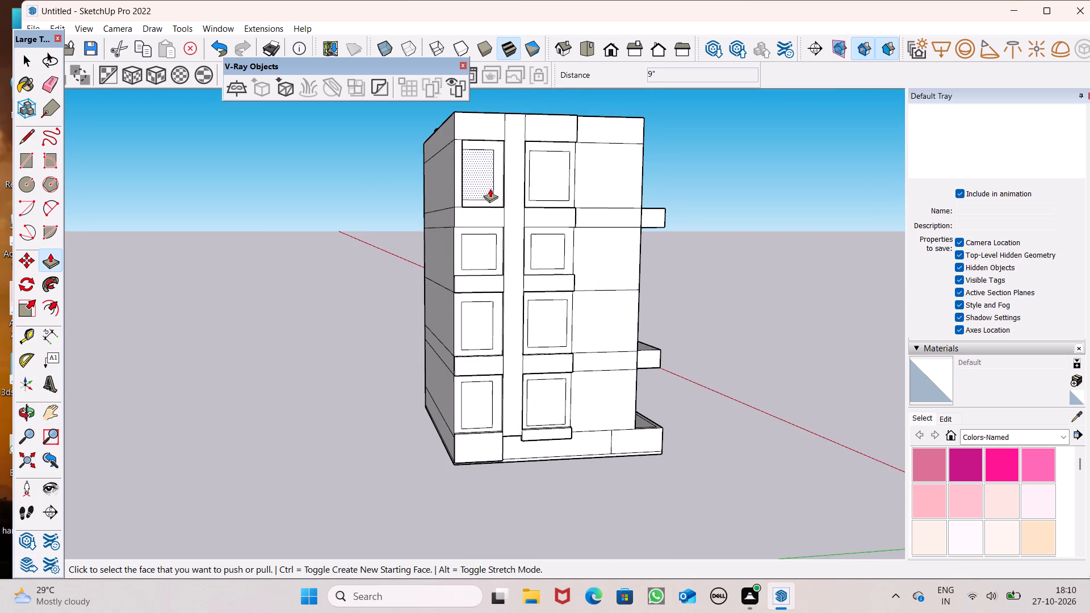
{"action": "scroll", "coordinate": [490, 188], "scroll_direction": "up", "scroll_amount": 2}
{"action": "scroll", "coordinate": [529, 157], "scroll_direction": "down", "scroll_amount": 3}
{"action": "middle_click_drag", "start_coordinate": [541, 165], "coordinate": [470, 256]}
{"action": "scroll", "coordinate": [471, 257], "scroll_direction": "up", "scroll_amount": 5}
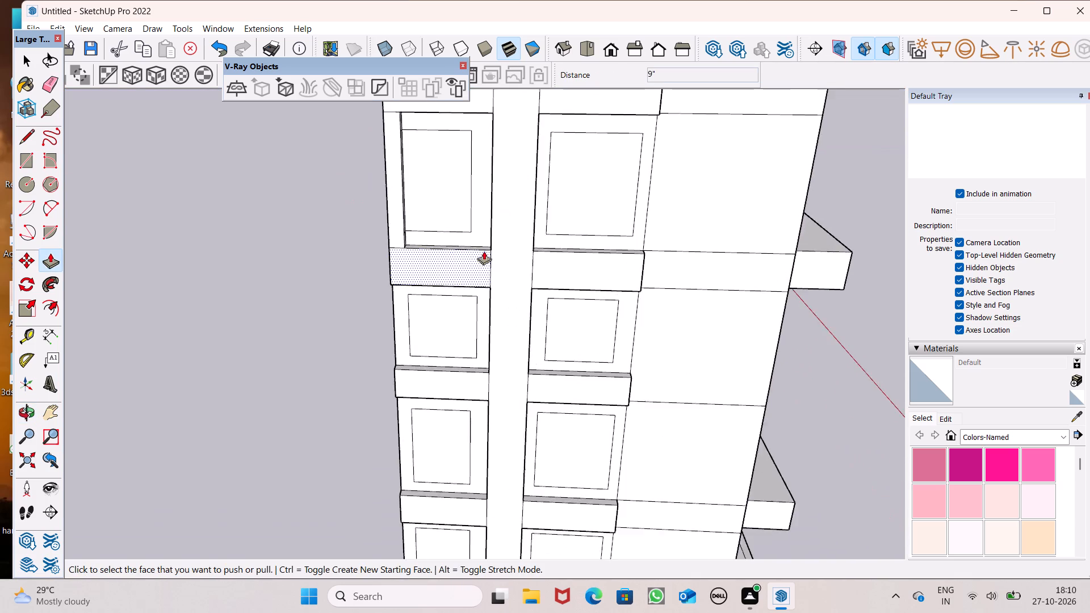
{"action": "scroll", "coordinate": [484, 251], "scroll_direction": "up", "scroll_amount": 3}
{"action": "middle_click_drag", "start_coordinate": [485, 249], "coordinate": [495, 319]}
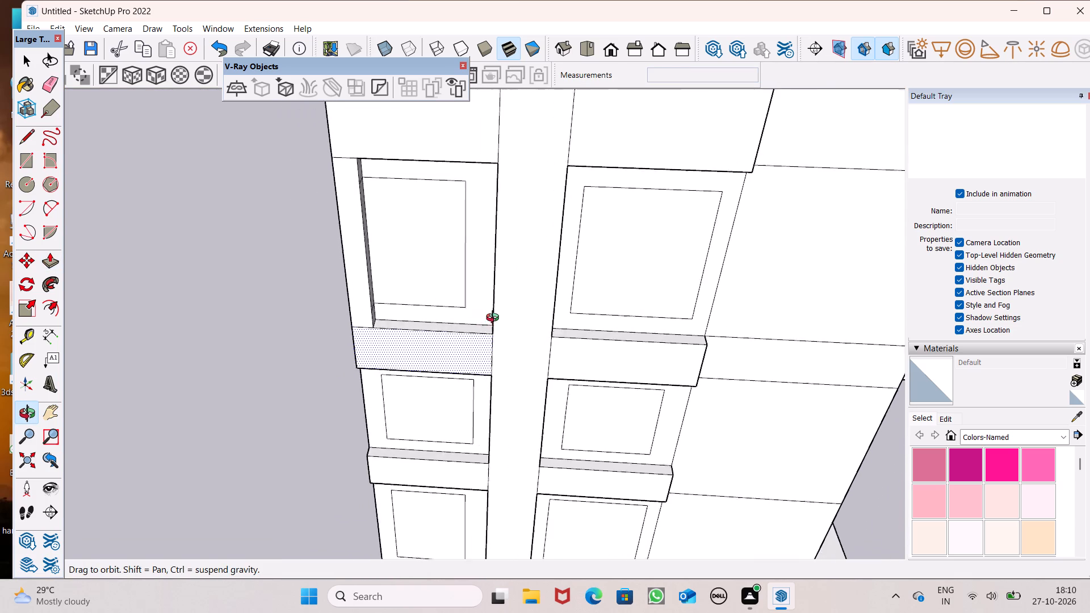
{"action": "middle_click_drag", "start_coordinate": [495, 319], "coordinate": [497, 319]}
{"action": "middle_click_drag", "start_coordinate": [480, 343], "coordinate": [563, 112]}
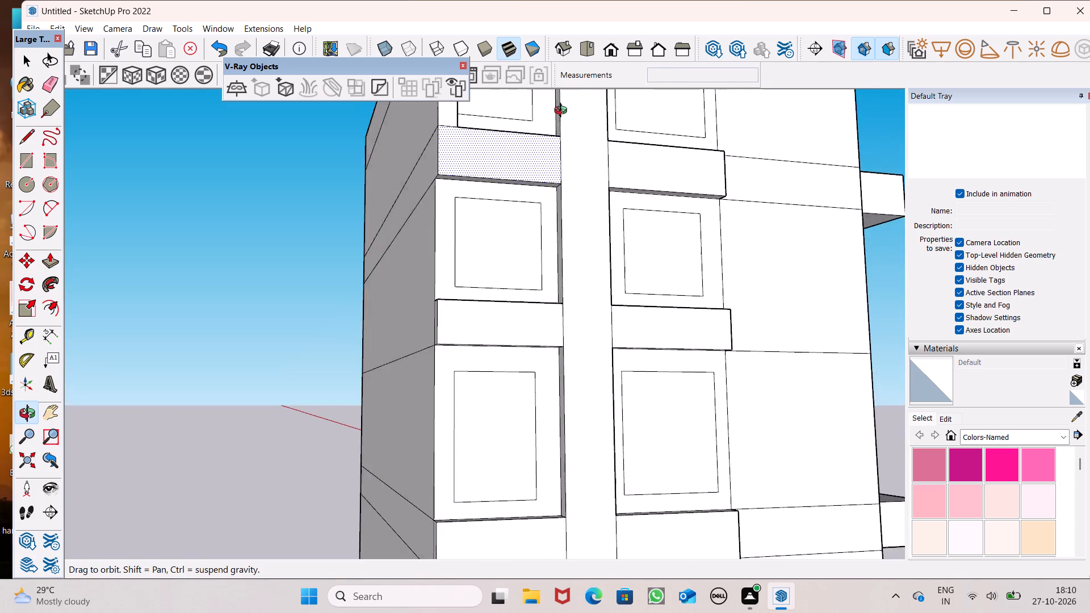
{"action": "middle_click_drag", "start_coordinate": [563, 112], "coordinate": [511, 122]}
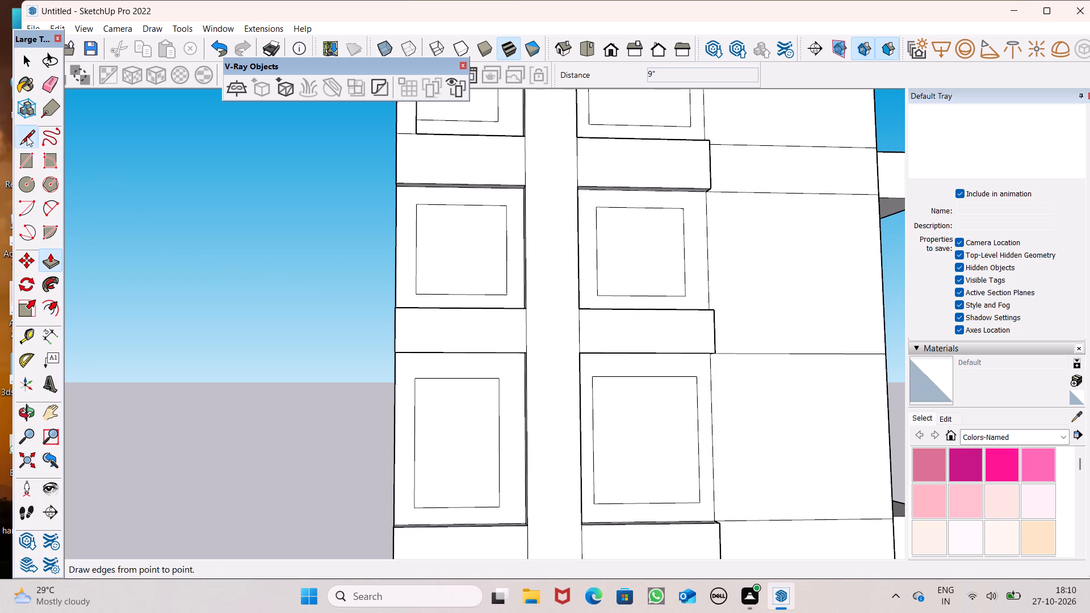
Extend the second-from-top corner window's outer edge about 1' 7/8" up and about 10 11/16" down to the adjoining ledges.
{"action": "left_click", "coordinate": [27, 136]}
{"action": "scroll", "coordinate": [320, 261], "scroll_direction": "up", "scroll_amount": 5}
{"action": "scroll", "coordinate": [504, 217], "scroll_direction": "down", "scroll_amount": 3}
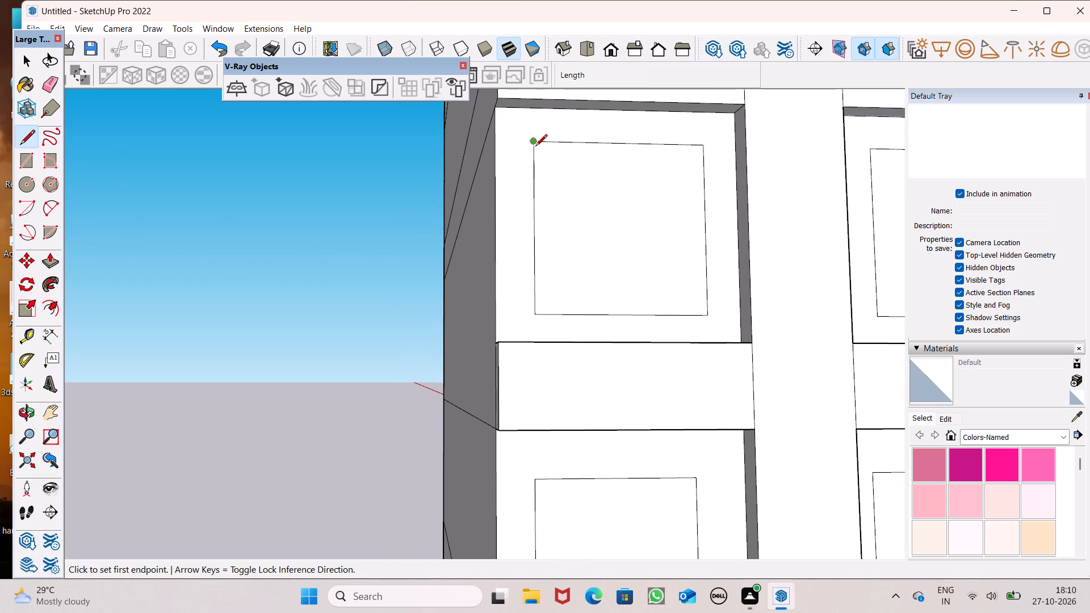
{"action": "left_click", "coordinate": [535, 146]}
{"action": "left_click", "coordinate": [535, 108]}
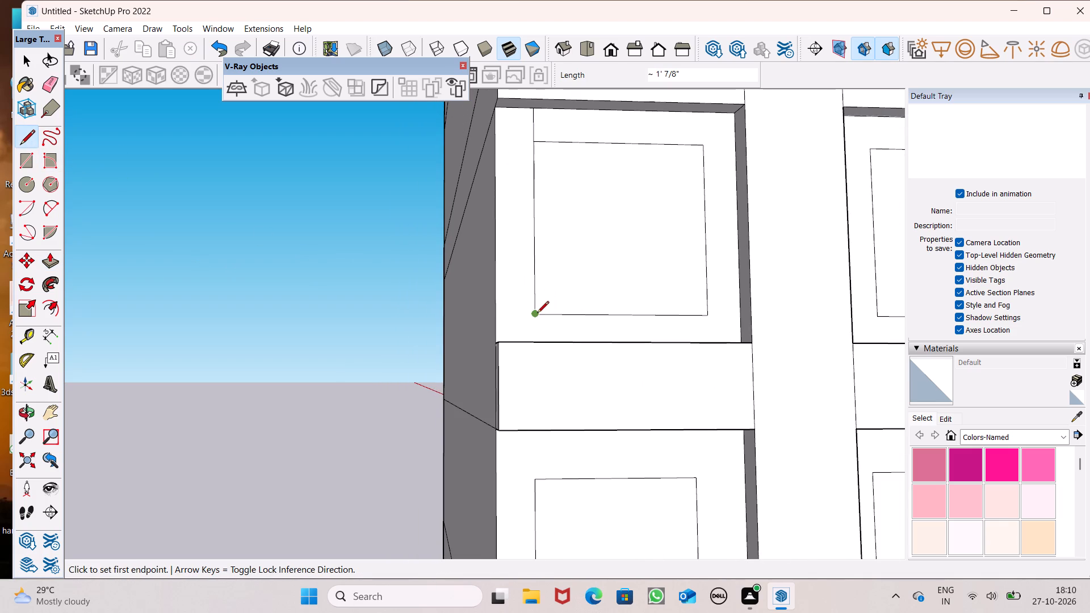
{"action": "left_click", "coordinate": [536, 314]}
{"action": "middle_click_drag", "start_coordinate": [544, 345], "coordinate": [570, 422]}
{"action": "scroll", "coordinate": [550, 391], "scroll_direction": "up", "scroll_amount": 4}
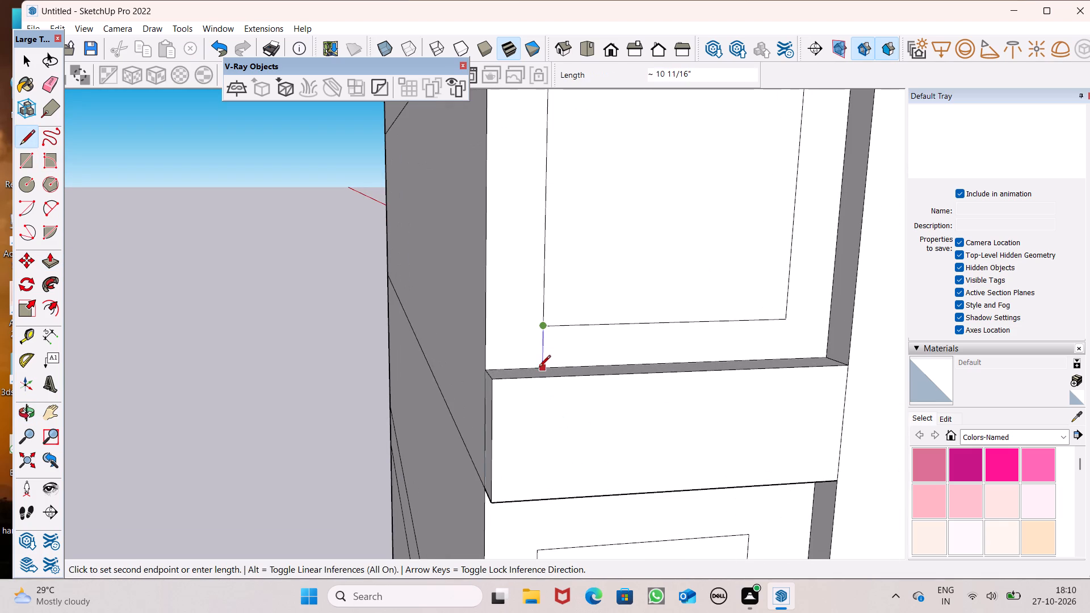
{"action": "scroll", "coordinate": [540, 365], "scroll_direction": "up", "scroll_amount": 3}
{"action": "left_click", "coordinate": [540, 366]}
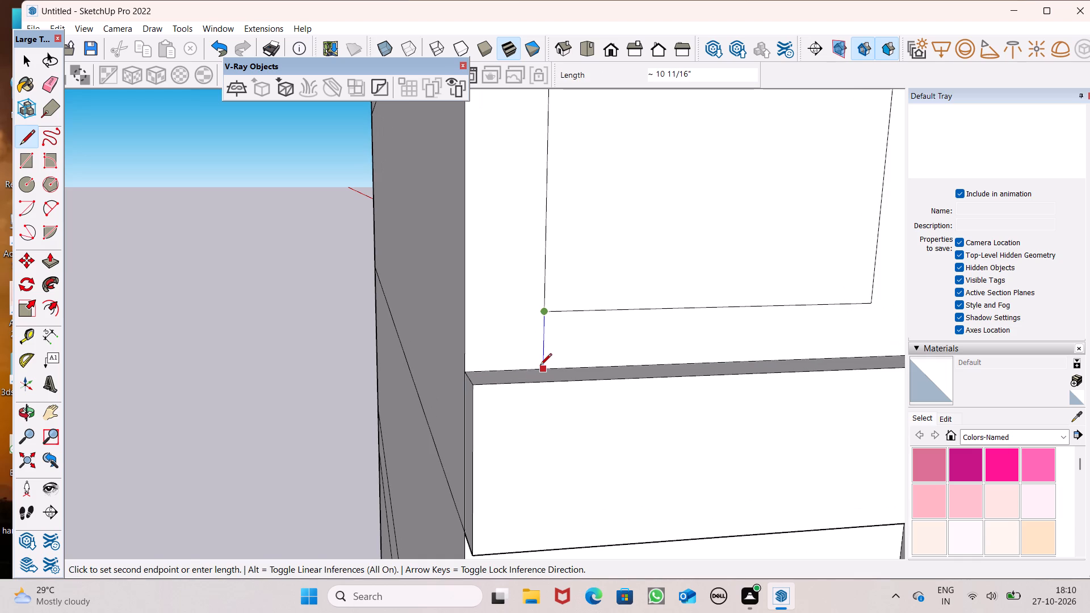
Extend the third-from-top corner window's outer edge about 1' 6 1/8" up to the ledge above and down to the ledge below.
{"action": "scroll", "coordinate": [501, 252], "scroll_direction": "down", "scroll_amount": 8}
{"action": "middle_click_drag", "start_coordinate": [525, 444], "coordinate": [528, 326]}
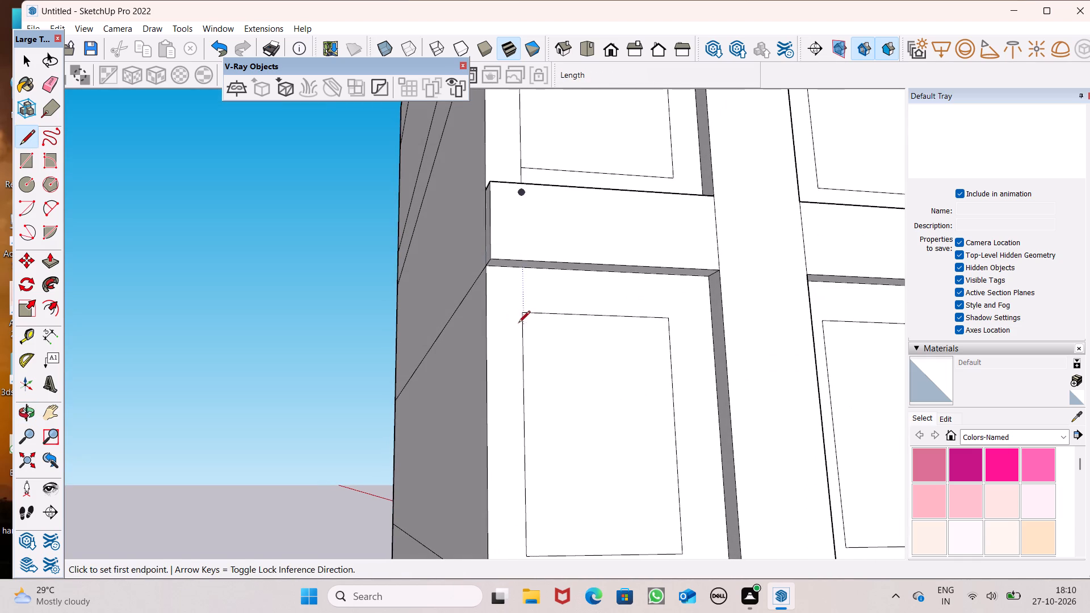
{"action": "left_click", "coordinate": [519, 318]}
{"action": "scroll", "coordinate": [519, 318], "scroll_direction": "up", "scroll_amount": 9}
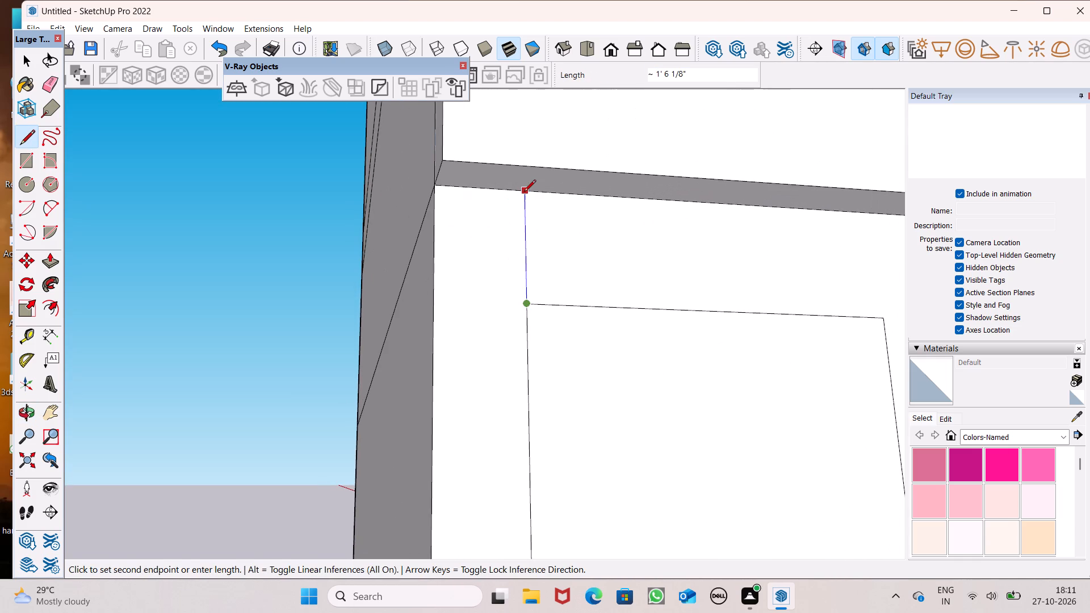
{"action": "left_click", "coordinate": [524, 192]}
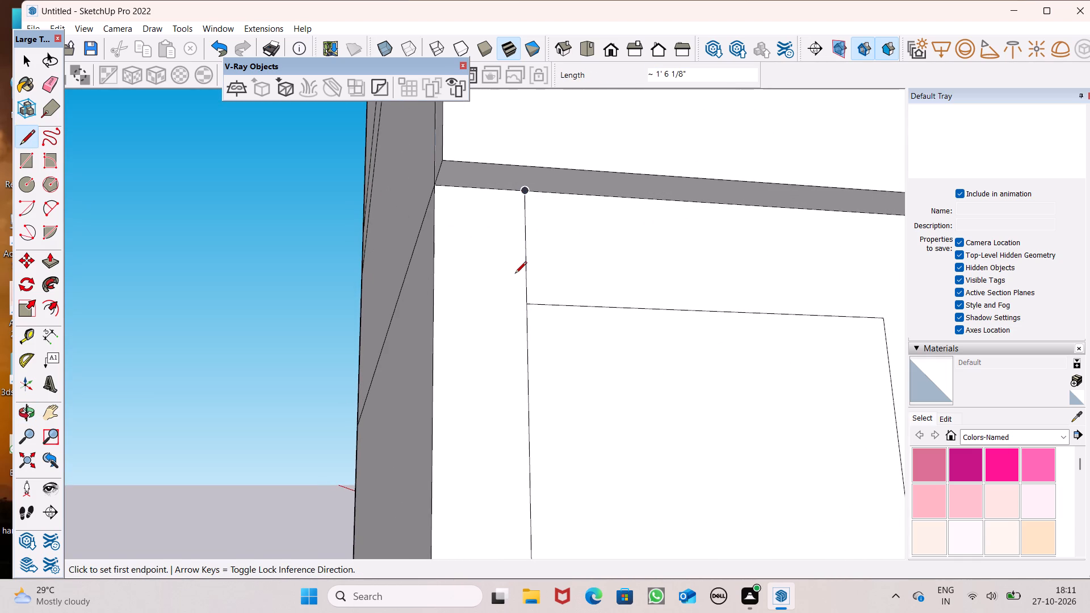
{"action": "scroll", "coordinate": [413, 317], "scroll_direction": "down", "scroll_amount": 6}
{"action": "scroll", "coordinate": [413, 316], "scroll_direction": "up", "scroll_amount": 1}
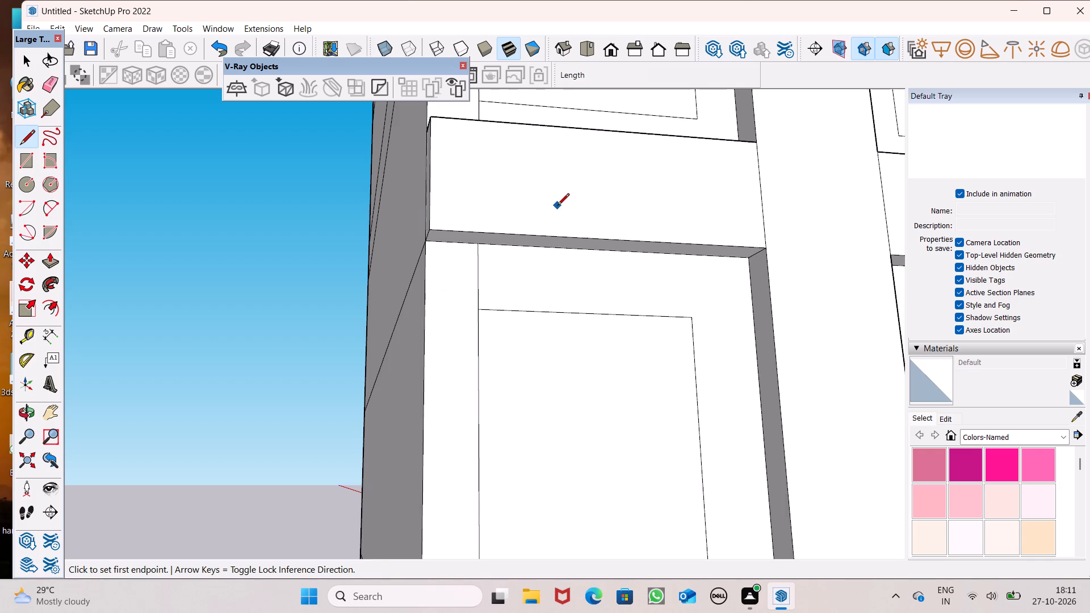
{"action": "scroll", "coordinate": [557, 206], "scroll_direction": "down", "scroll_amount": 5}
{"action": "scroll", "coordinate": [557, 206], "scroll_direction": "up", "scroll_amount": 1}
{"action": "scroll", "coordinate": [557, 206], "scroll_direction": "down", "scroll_amount": 7}
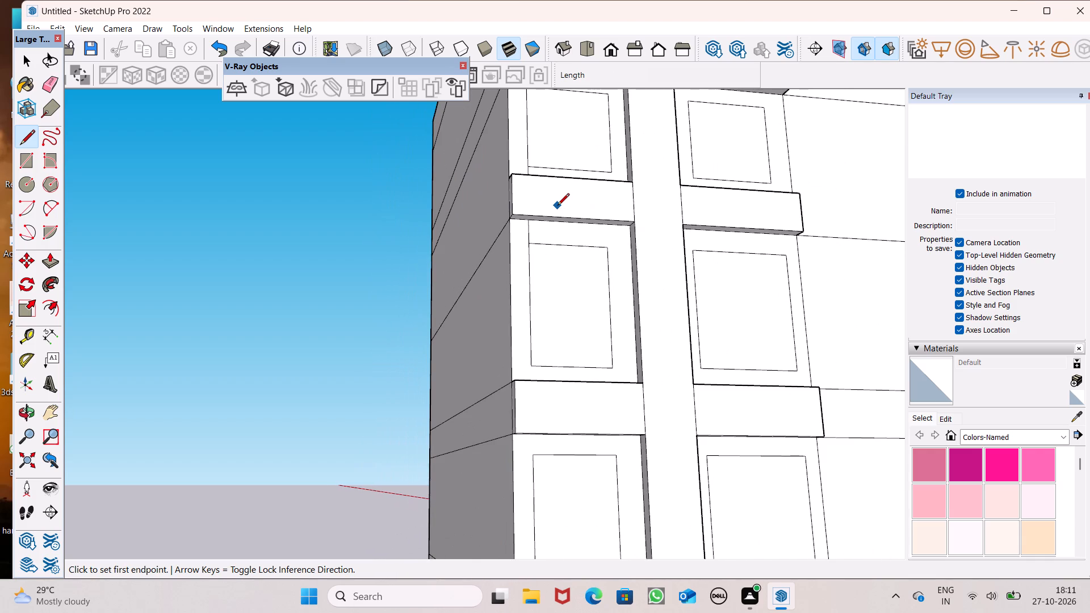
{"action": "scroll", "coordinate": [557, 206], "scroll_direction": "down", "scroll_amount": 4}
{"action": "scroll", "coordinate": [535, 351], "scroll_direction": "up", "scroll_amount": 8}
{"action": "middle_click_drag", "start_coordinate": [541, 325], "coordinate": [578, 429]}
{"action": "scroll", "coordinate": [576, 418], "scroll_direction": "up", "scroll_amount": 7}
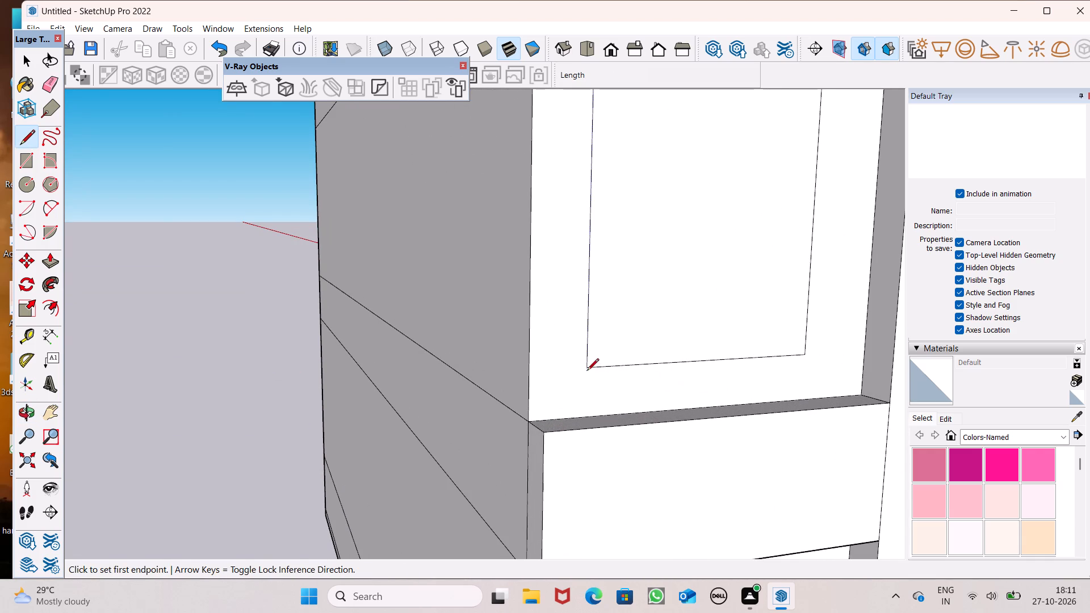
{"action": "scroll", "coordinate": [587, 370], "scroll_direction": "up", "scroll_amount": 6}
{"action": "left_click", "coordinate": [585, 368]}
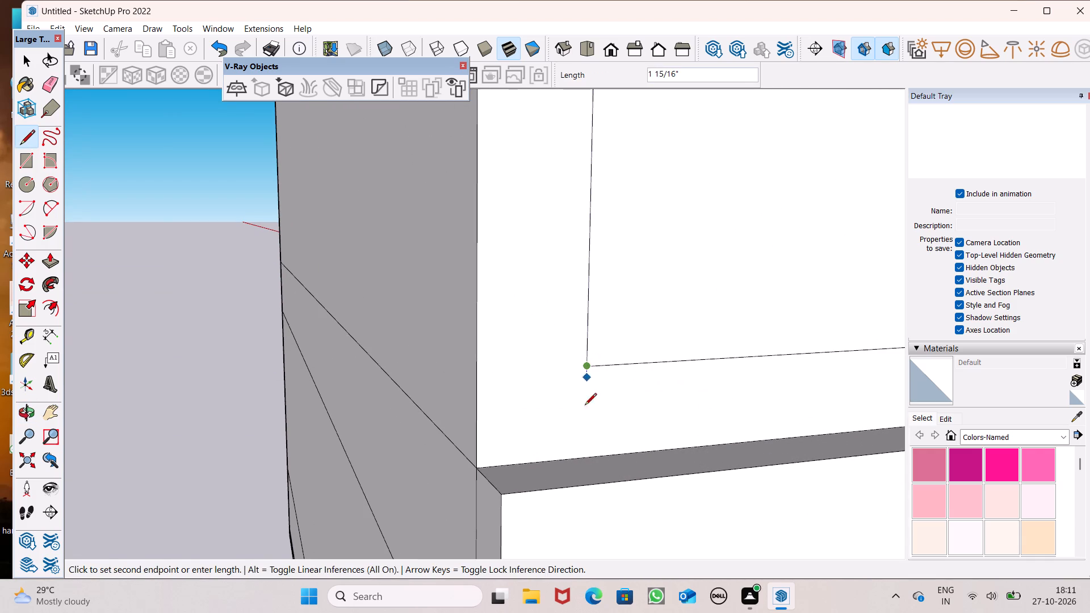
{"action": "left_click", "coordinate": [586, 460]}
Extend the lowest corner window's outer edge up to the ledge above and down to the ledge below.
{"action": "scroll", "coordinate": [569, 272], "scroll_direction": "down", "scroll_amount": 16}
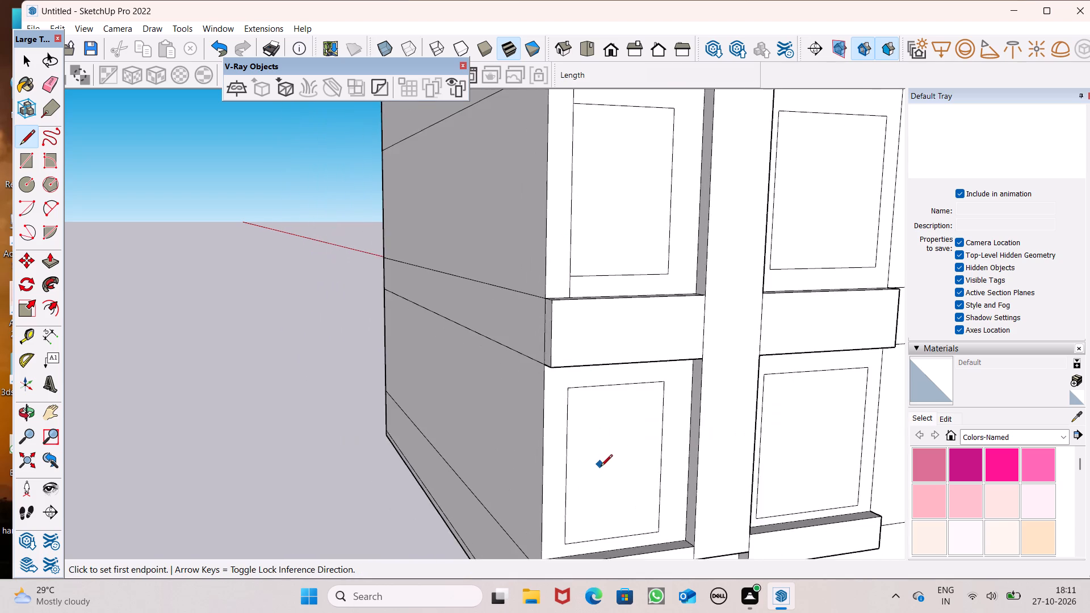
{"action": "scroll", "coordinate": [601, 467], "scroll_direction": "up", "scroll_amount": 8}
{"action": "middle_click_drag", "start_coordinate": [572, 388], "coordinate": [593, 258]}
{"action": "scroll", "coordinate": [555, 294], "scroll_direction": "up", "scroll_amount": 4}
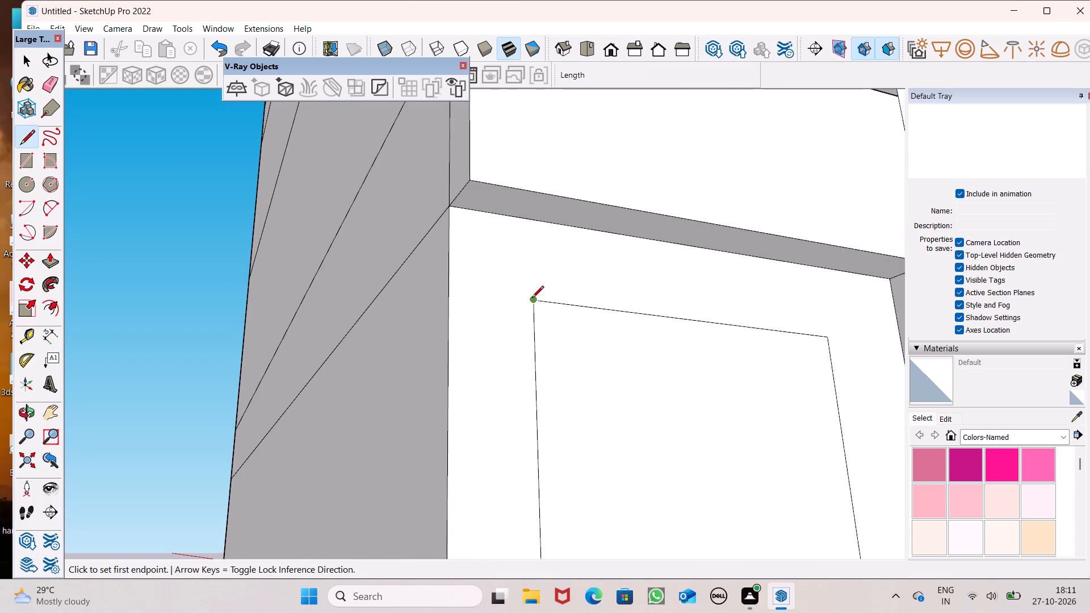
{"action": "left_click_drag", "start_coordinate": [531, 299], "coordinate": [530, 293]}
{"action": "left_click", "coordinate": [530, 224]}
{"action": "scroll", "coordinate": [563, 199], "scroll_direction": "up", "scroll_amount": 1}
{"action": "scroll", "coordinate": [563, 199], "scroll_direction": "down", "scroll_amount": 10}
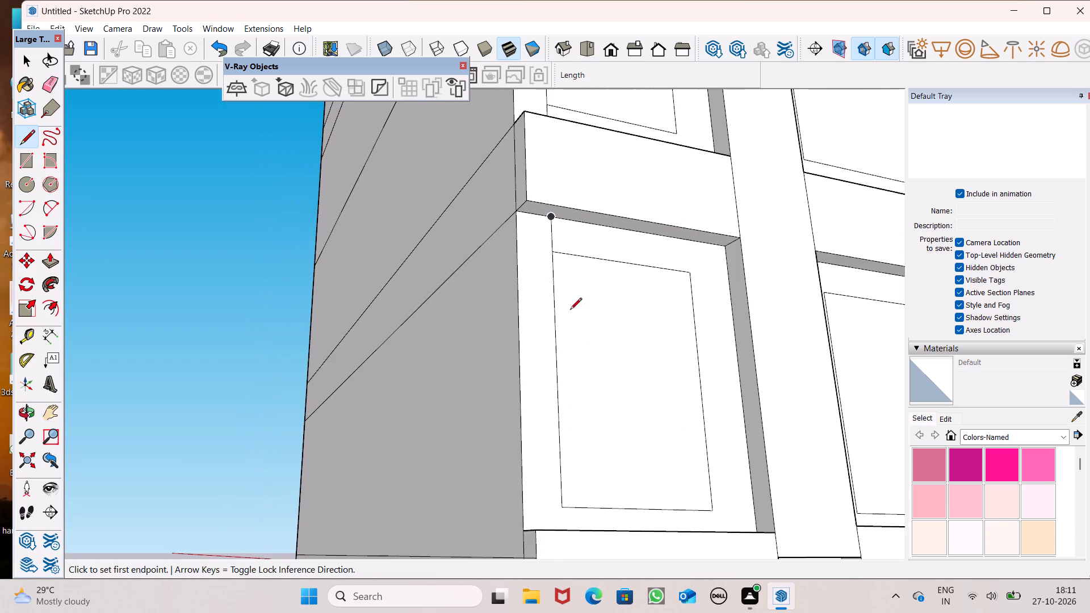
{"action": "scroll", "coordinate": [577, 373], "scroll_direction": "down", "scroll_amount": 5}
{"action": "middle_click_drag", "start_coordinate": [582, 491], "coordinate": [660, 548]}
{"action": "scroll", "coordinate": [627, 526], "scroll_direction": "up", "scroll_amount": 7}
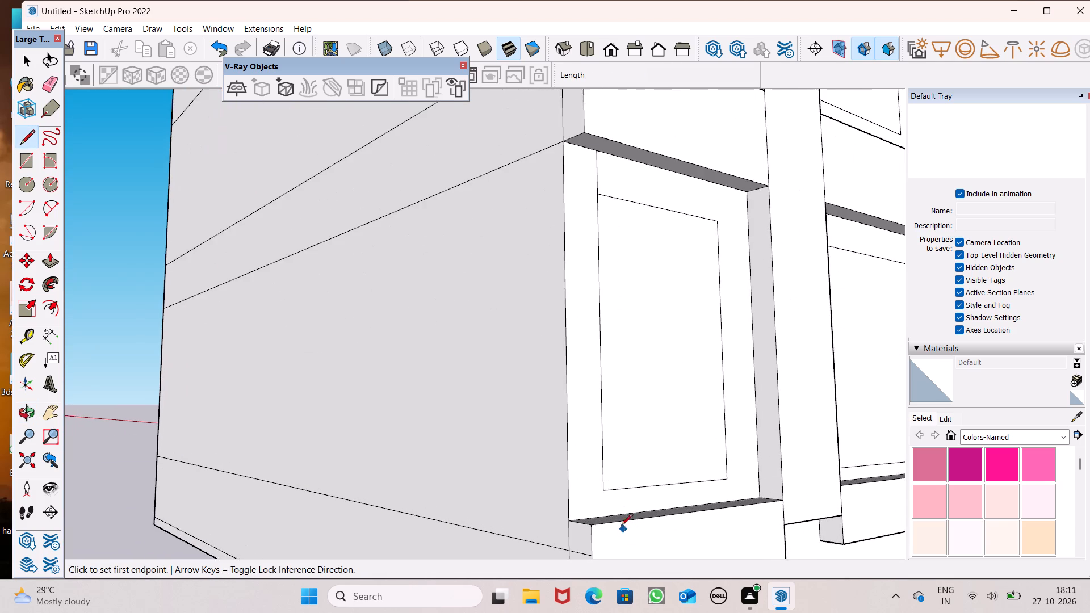
{"action": "scroll", "coordinate": [621, 523], "scroll_direction": "up", "scroll_amount": 3}
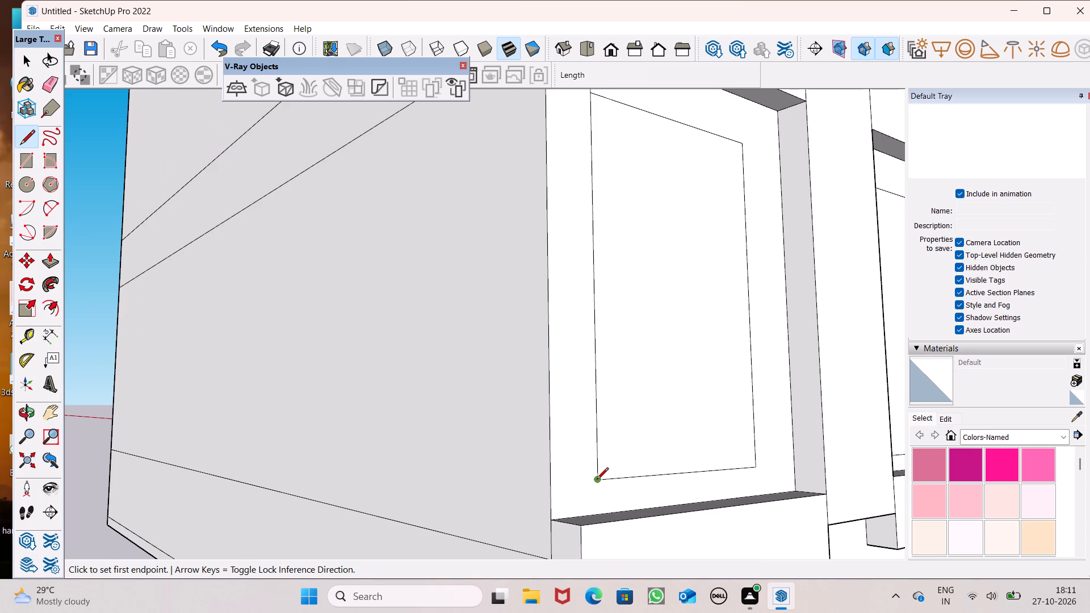
{"action": "left_click", "coordinate": [597, 480]}
{"action": "left_click", "coordinate": [603, 511]}
{"action": "scroll", "coordinate": [563, 391], "scroll_direction": "up", "scroll_amount": 1}
{"action": "scroll", "coordinate": [563, 390], "scroll_direction": "down", "scroll_amount": 7}
{"action": "middle_click_drag", "start_coordinate": [624, 472], "coordinate": [571, 518]}
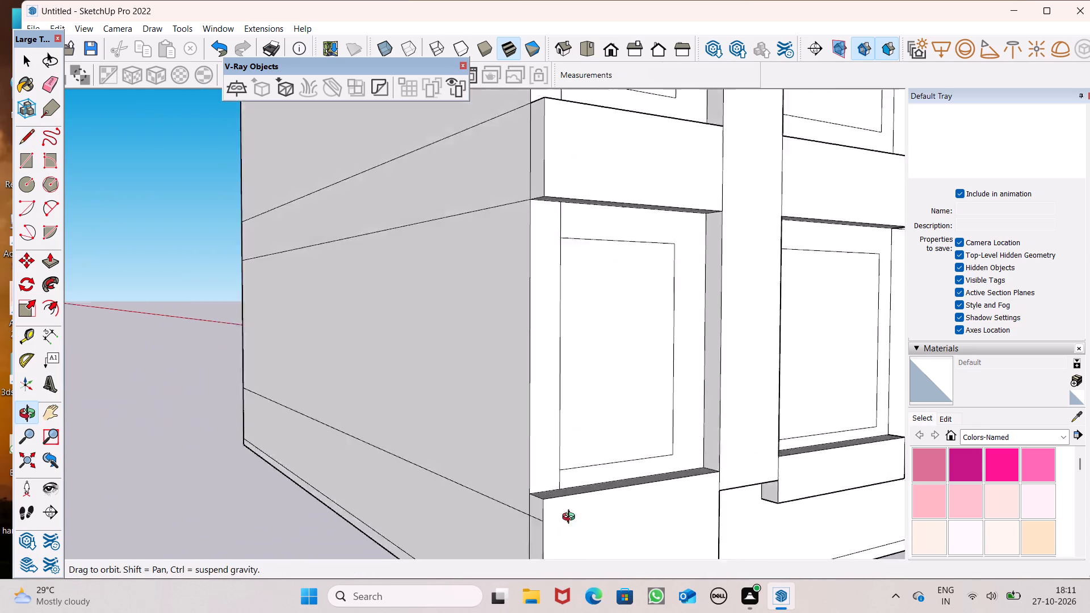
Extrude the narrow outer strip beside the second-from-top corner window 9", flush with the adjoining ledges.
{"action": "middle_click_drag", "start_coordinate": [571, 518], "coordinate": [521, 523]}
{"action": "scroll", "coordinate": [646, 322], "scroll_direction": "down", "scroll_amount": 5}
{"action": "middle_click_drag", "start_coordinate": [647, 337], "coordinate": [584, 490]}
{"action": "scroll", "coordinate": [647, 337], "scroll_direction": "up", "scroll_amount": 1}
{"action": "scroll", "coordinate": [608, 459], "scroll_direction": "down", "scroll_amount": 9}
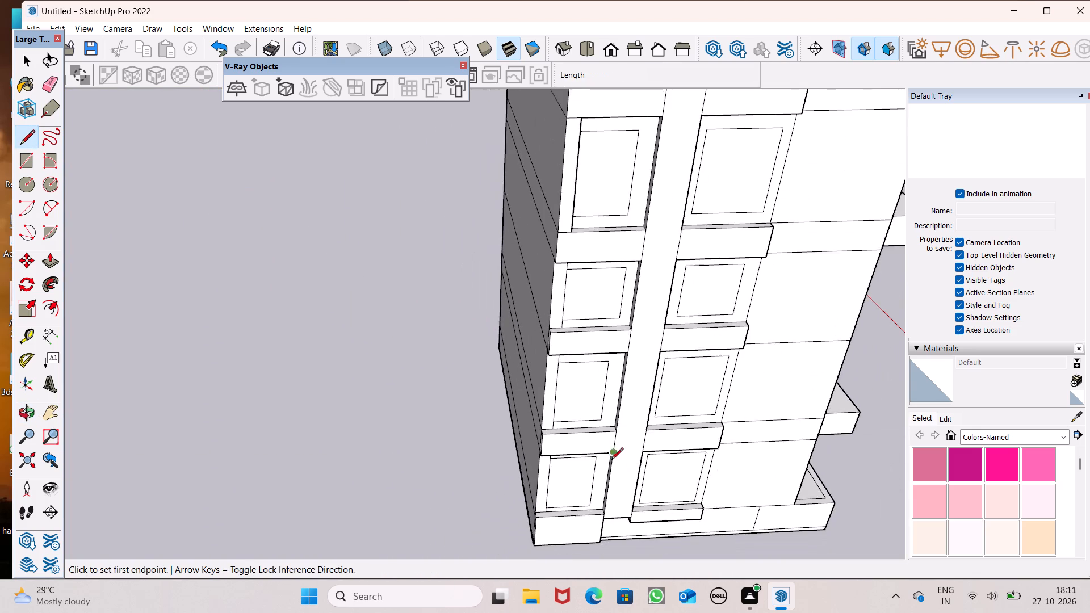
{"action": "middle_click_drag", "start_coordinate": [617, 469], "coordinate": [675, 518]}
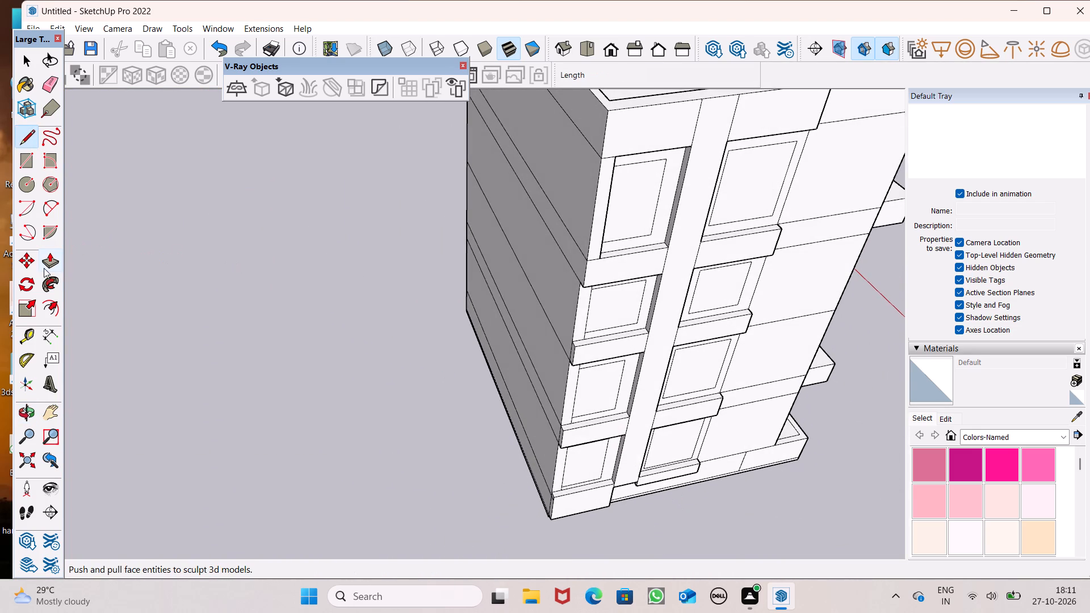
{"action": "left_click_drag", "start_coordinate": [46, 265], "coordinate": [57, 265]}
{"action": "scroll", "coordinate": [599, 325], "scroll_direction": "up", "scroll_amount": 5}
{"action": "left_click_drag", "start_coordinate": [571, 334], "coordinate": [575, 342]}
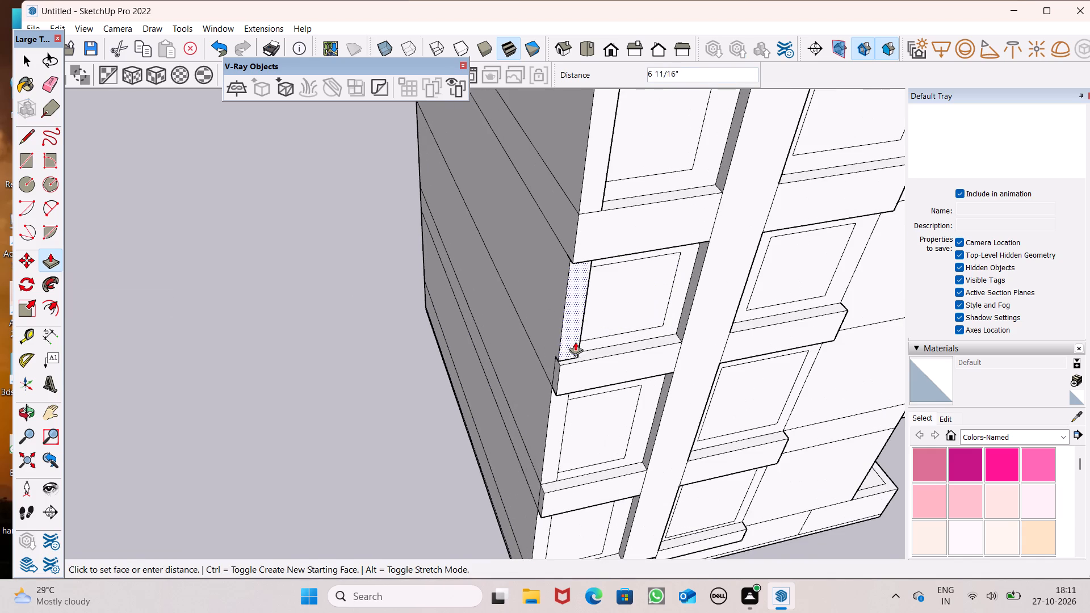
{"action": "left_click_drag", "start_coordinate": [575, 342], "coordinate": [564, 377]}
Extrude the narrow outer strip beside the third-from-top corner window 9", flush with the ledges above and below.
{"action": "scroll", "coordinate": [547, 294], "scroll_direction": "down", "scroll_amount": 2}
{"action": "scroll", "coordinate": [547, 294], "scroll_direction": "up", "scroll_amount": 1}
{"action": "scroll", "coordinate": [547, 294], "scroll_direction": "down", "scroll_amount": 3}
{"action": "middle_click_drag", "start_coordinate": [602, 299], "coordinate": [614, 276]}
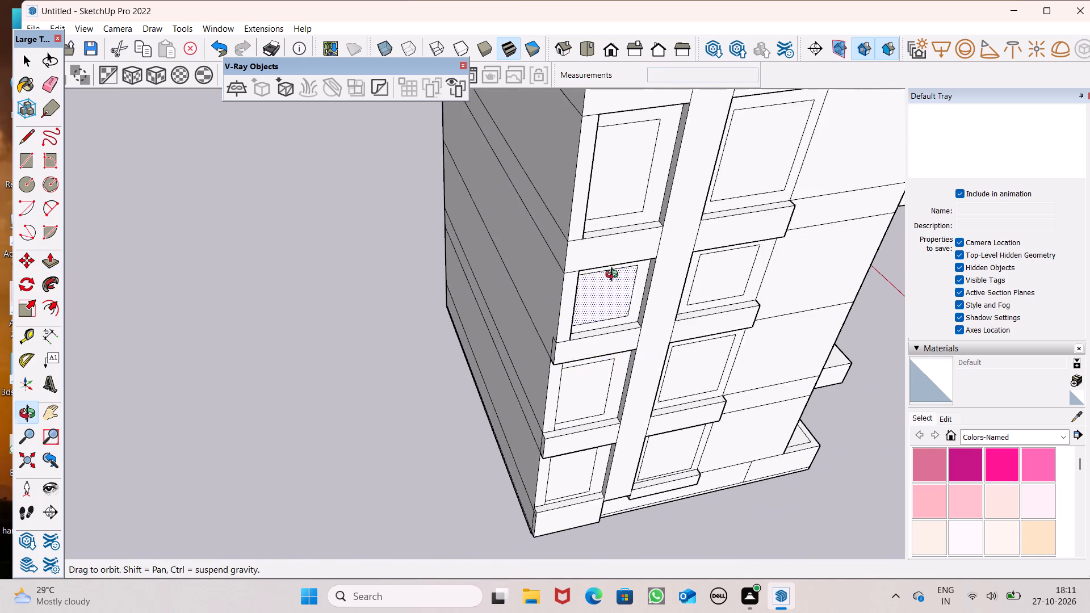
{"action": "middle_click_drag", "start_coordinate": [614, 276], "coordinate": [621, 264]}
{"action": "middle_click_drag", "start_coordinate": [618, 322], "coordinate": [609, 300]}
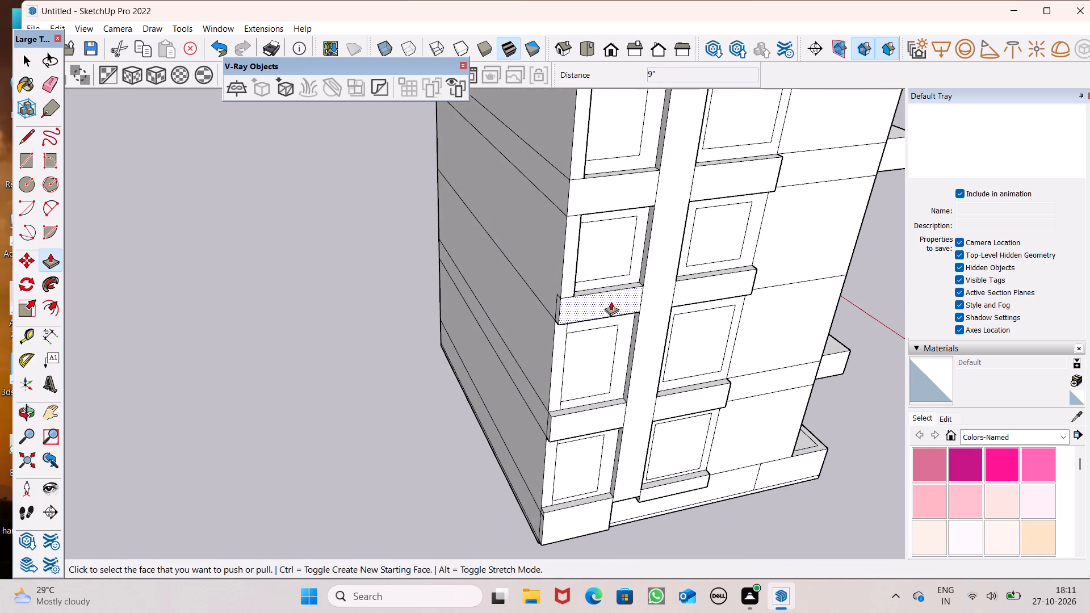
{"action": "scroll", "coordinate": [645, 352], "scroll_direction": "down", "scroll_amount": 1}
{"action": "middle_click_drag", "start_coordinate": [628, 360], "coordinate": [609, 346]}
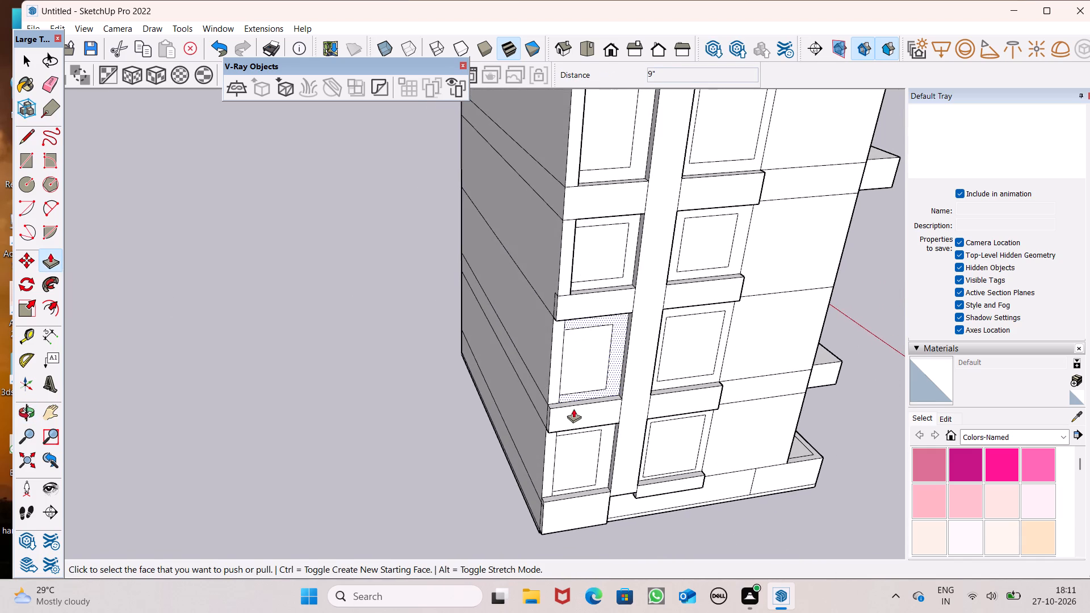
{"action": "scroll", "coordinate": [562, 410], "scroll_direction": "up", "scroll_amount": 6}
{"action": "left_click_drag", "start_coordinate": [549, 389], "coordinate": [545, 412]}
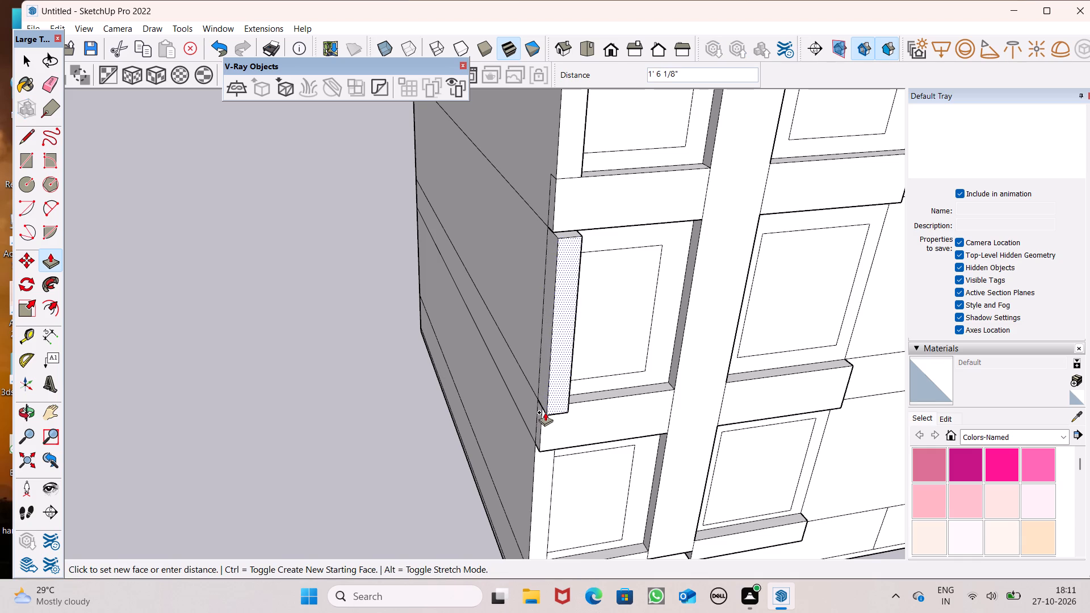
{"action": "left_click_drag", "start_coordinate": [545, 412], "coordinate": [551, 418]}
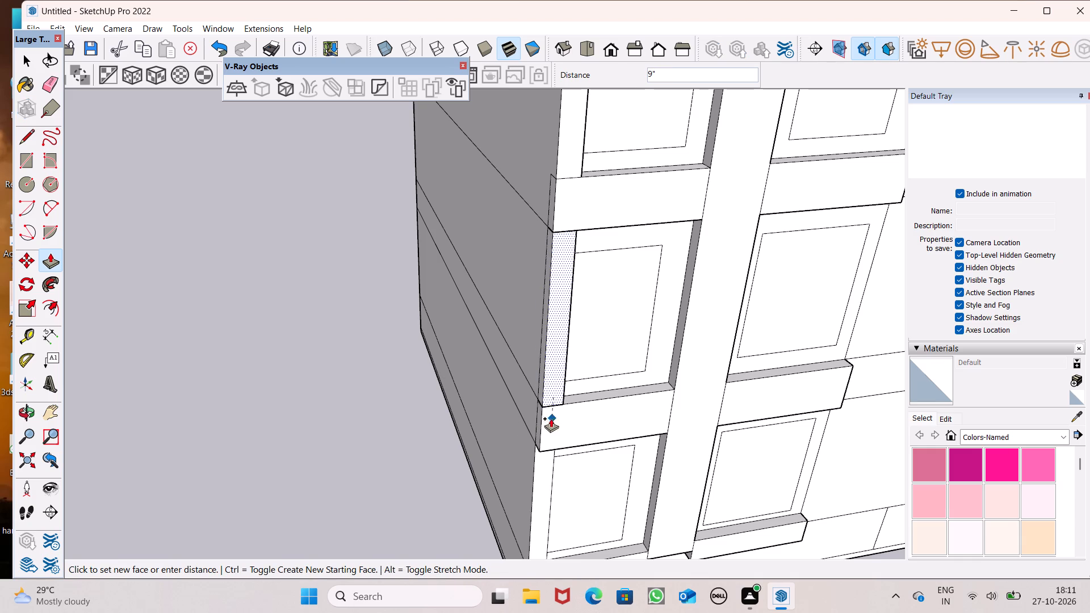
{"action": "left_click_drag", "start_coordinate": [551, 418], "coordinate": [538, 421]}
Extrude the narrow outer strip beside the lowest corner window 9", flush with the ledge and base panel.
{"action": "scroll", "coordinate": [501, 330], "scroll_direction": "down", "scroll_amount": 5}
{"action": "middle_click_drag", "start_coordinate": [515, 474], "coordinate": [525, 452]}
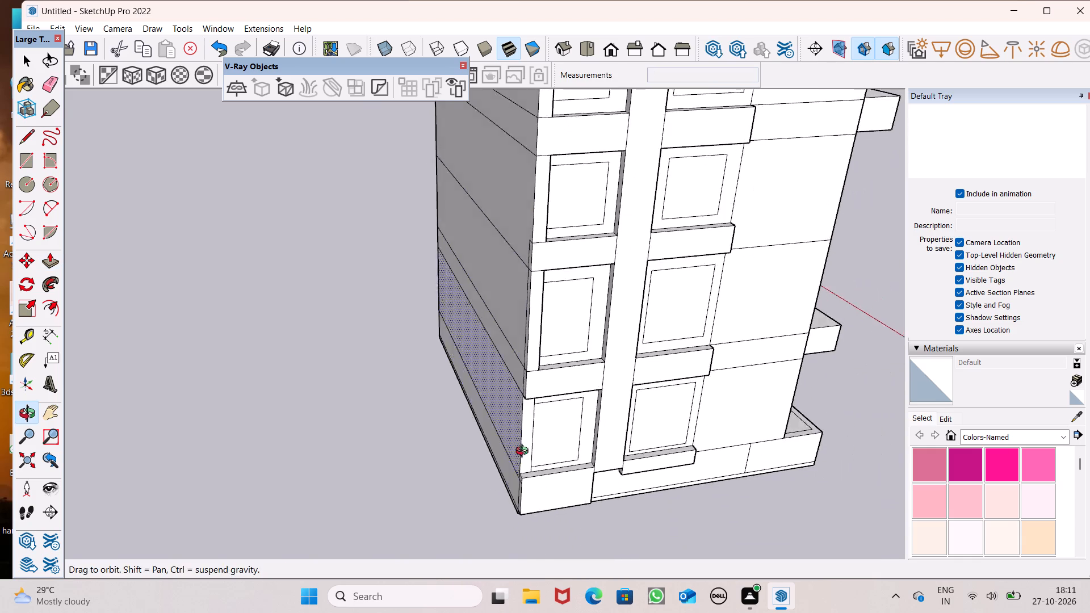
{"action": "middle_click_drag", "start_coordinate": [525, 452], "coordinate": [537, 400]}
{"action": "scroll", "coordinate": [537, 394], "scroll_direction": "up", "scroll_amount": 1}
{"action": "scroll", "coordinate": [537, 347], "scroll_direction": "down", "scroll_amount": 4}
{"action": "scroll", "coordinate": [539, 439], "scroll_direction": "up", "scroll_amount": 5}
{"action": "middle_click_drag", "start_coordinate": [542, 440], "coordinate": [550, 441]}
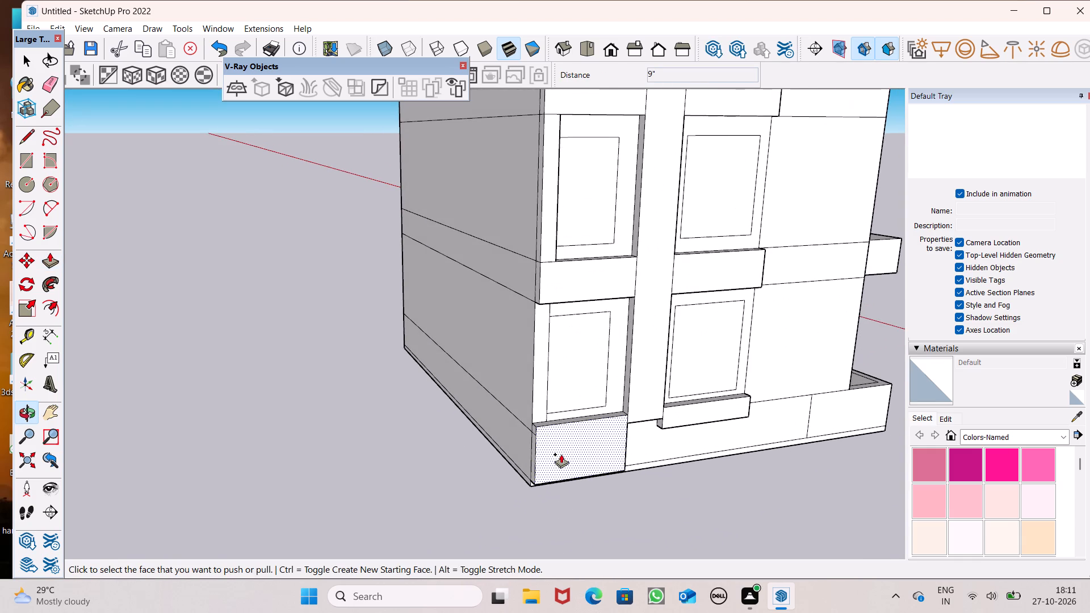
{"action": "scroll", "coordinate": [534, 417], "scroll_direction": "up", "scroll_amount": 6}
{"action": "left_click_drag", "start_coordinate": [536, 416], "coordinate": [534, 454]}
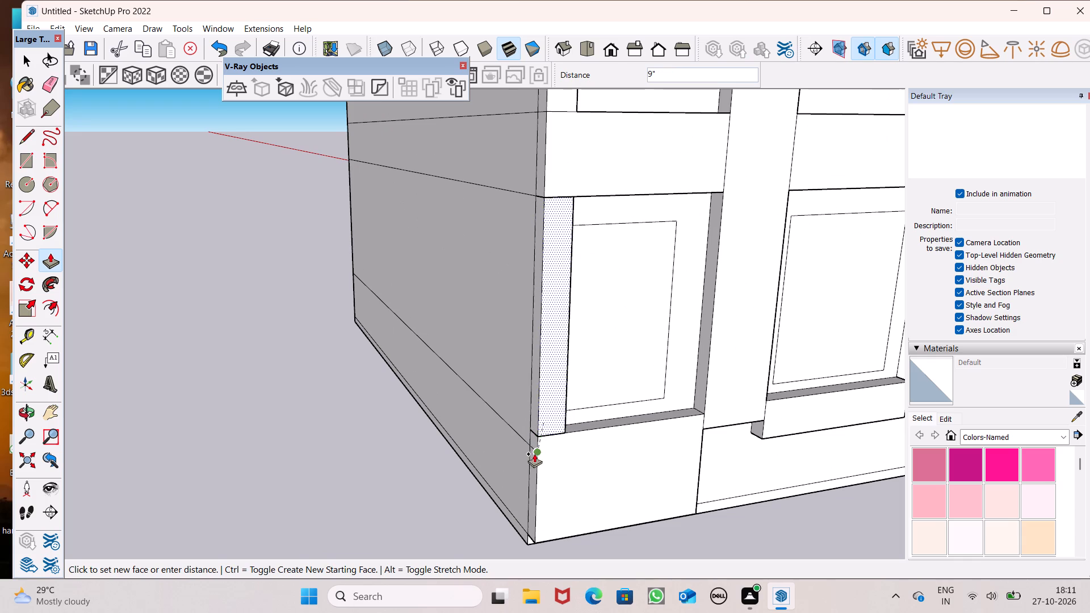
{"action": "left_click_drag", "start_coordinate": [534, 454], "coordinate": [533, 455]}
Examine the framed corner windows and the plain wall section beside the second window column from several angles.
{"action": "scroll", "coordinate": [516, 383], "scroll_direction": "down", "scroll_amount": 5}
{"action": "middle_click_drag", "start_coordinate": [535, 396], "coordinate": [408, 425]}
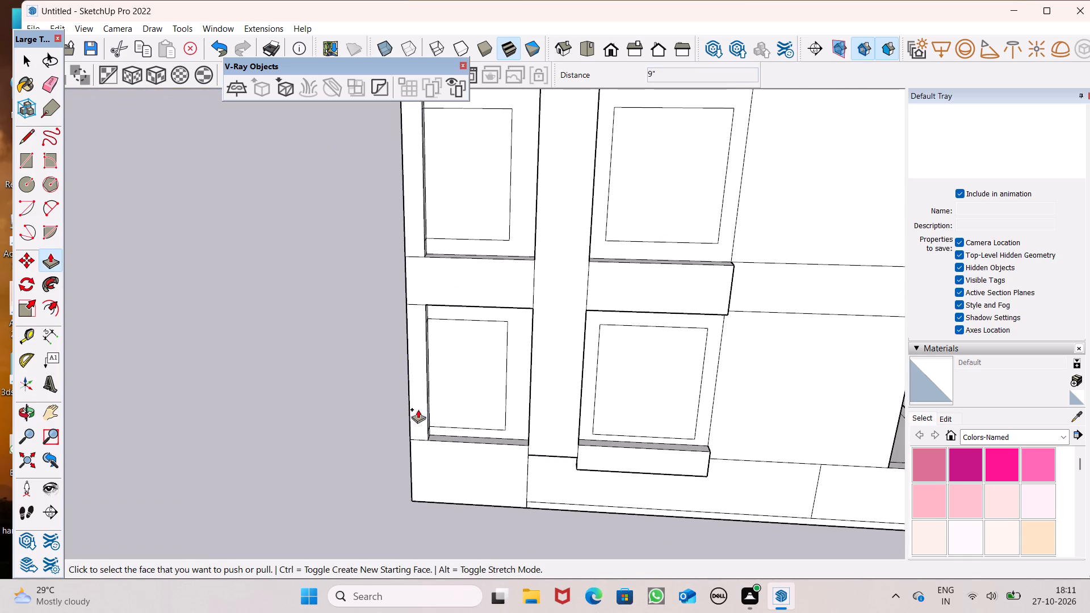
{"action": "scroll", "coordinate": [377, 380], "scroll_direction": "down", "scroll_amount": 6}
{"action": "key", "text": "space"}
{"action": "middle_click_drag", "start_coordinate": [533, 416], "coordinate": [568, 441]}
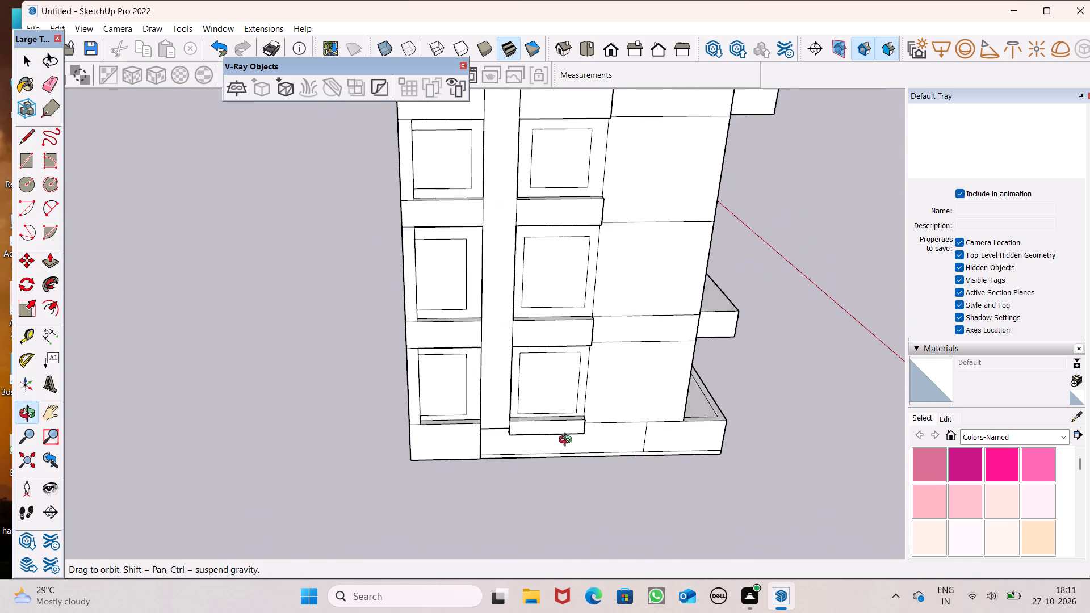
{"action": "middle_click_drag", "start_coordinate": [568, 441], "coordinate": [527, 413]}
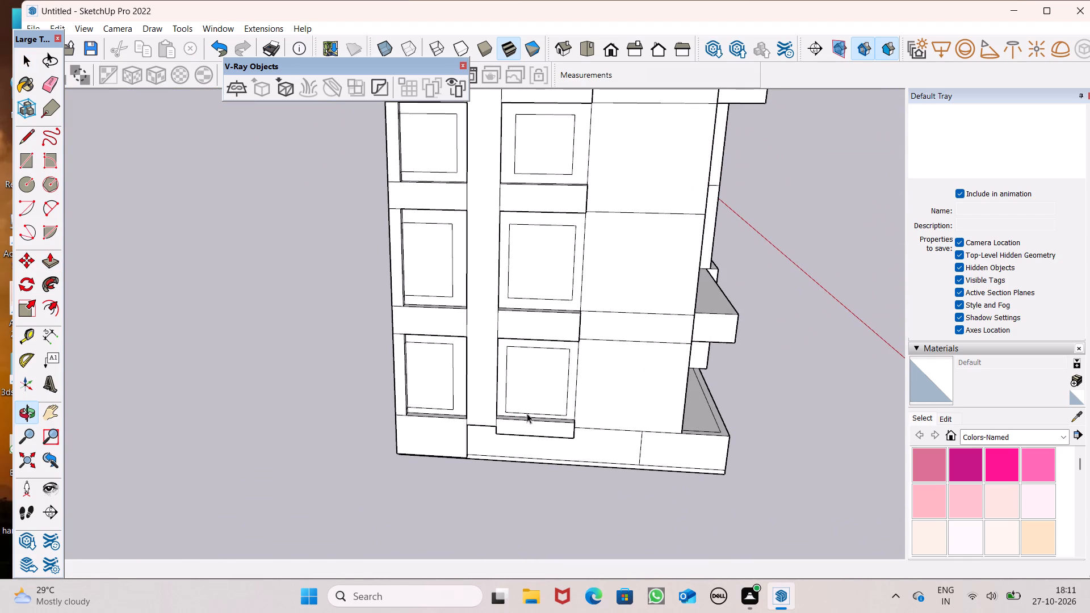
{"action": "scroll", "coordinate": [527, 413], "scroll_direction": "down", "scroll_amount": 1}
{"action": "middle_click_drag", "start_coordinate": [589, 391], "coordinate": [581, 448]}
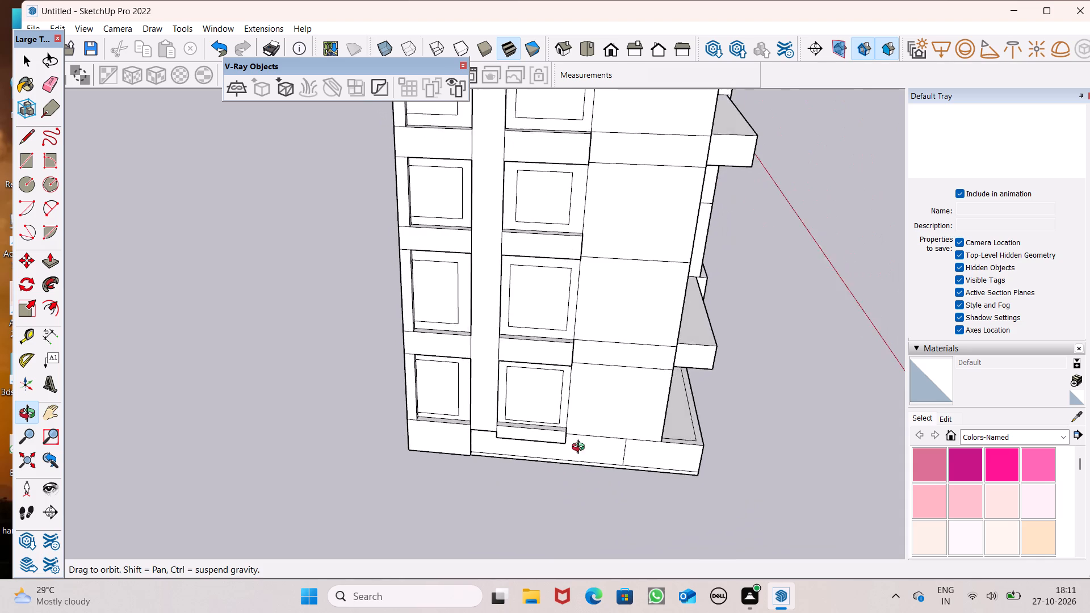
{"action": "middle_click_drag", "start_coordinate": [581, 448], "coordinate": [450, 550]}
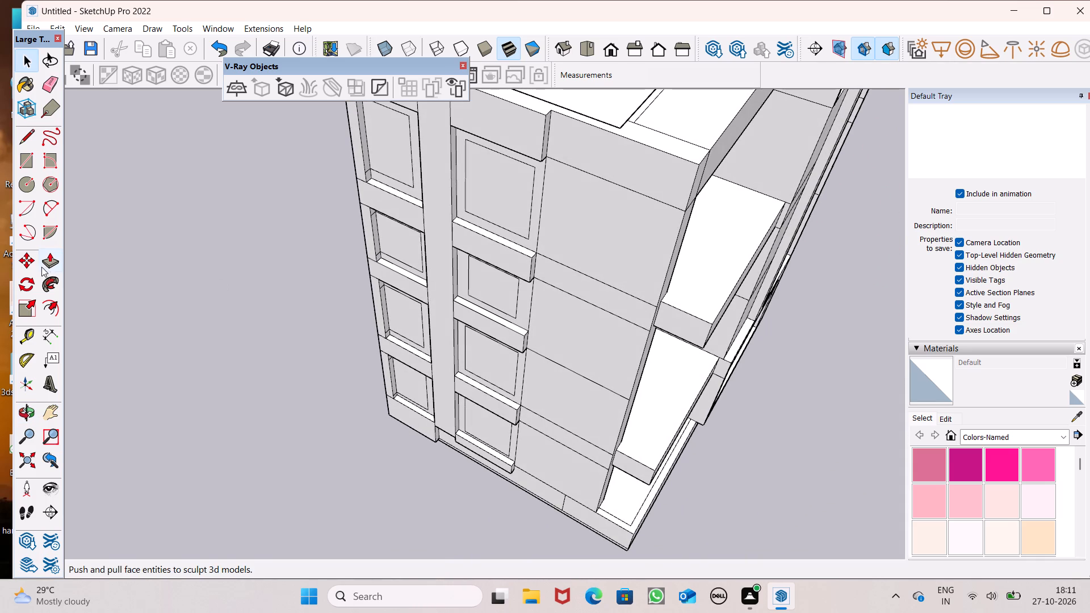
Extrude the horizontal wall band beside the ledge under the second column's top window 9", flush with that ledge.
{"action": "left_click", "coordinate": [49, 263]}
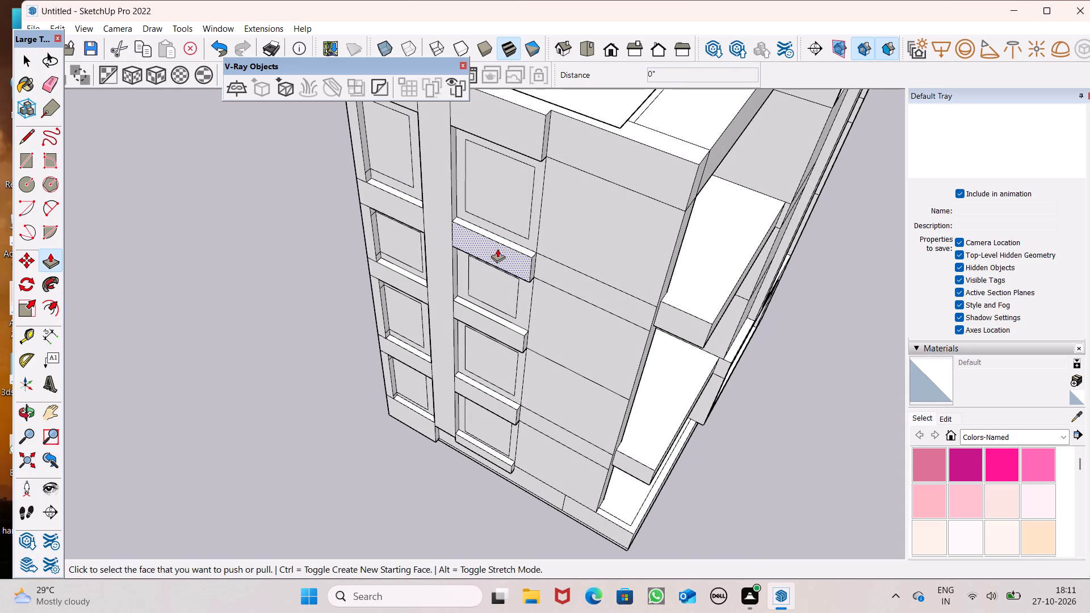
{"action": "middle_click_drag", "start_coordinate": [616, 253], "coordinate": [682, 162]}
{"action": "scroll", "coordinate": [682, 162], "scroll_direction": "up", "scroll_amount": 1}
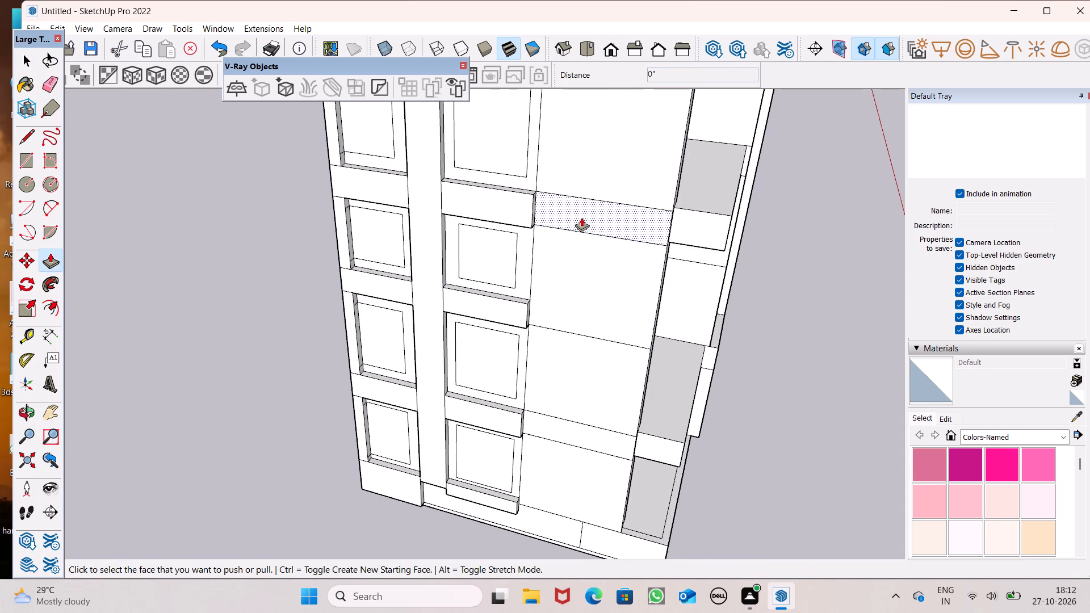
{"action": "scroll", "coordinate": [582, 234], "scroll_direction": "down", "scroll_amount": 1}
{"action": "scroll", "coordinate": [571, 161], "scroll_direction": "up", "scroll_amount": 4}
{"action": "left_click_drag", "start_coordinate": [574, 245], "coordinate": [512, 219]}
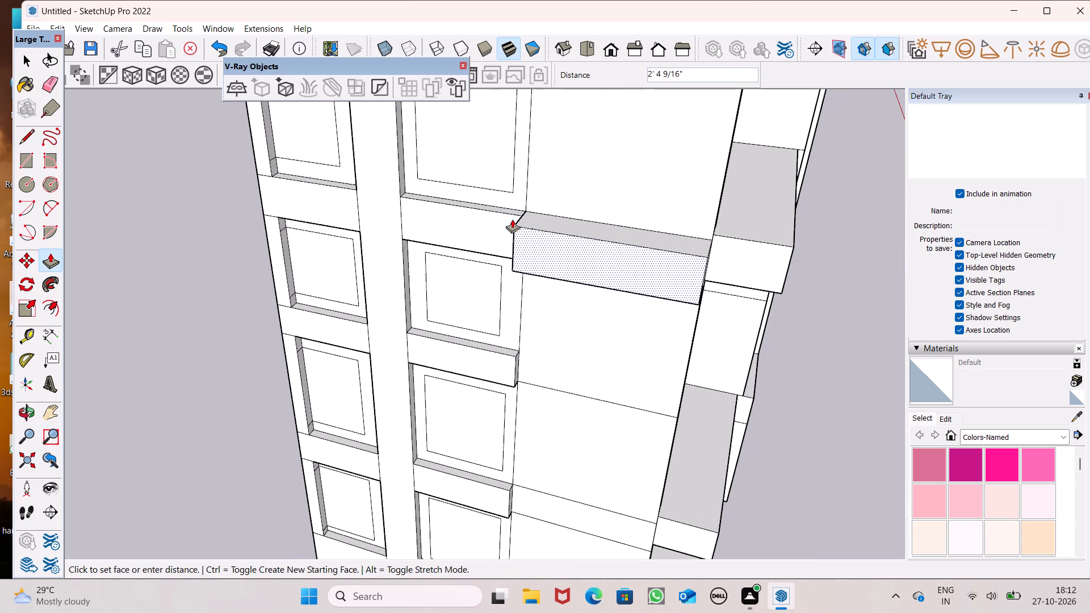
{"action": "left_click_drag", "start_coordinate": [512, 219], "coordinate": [511, 220]}
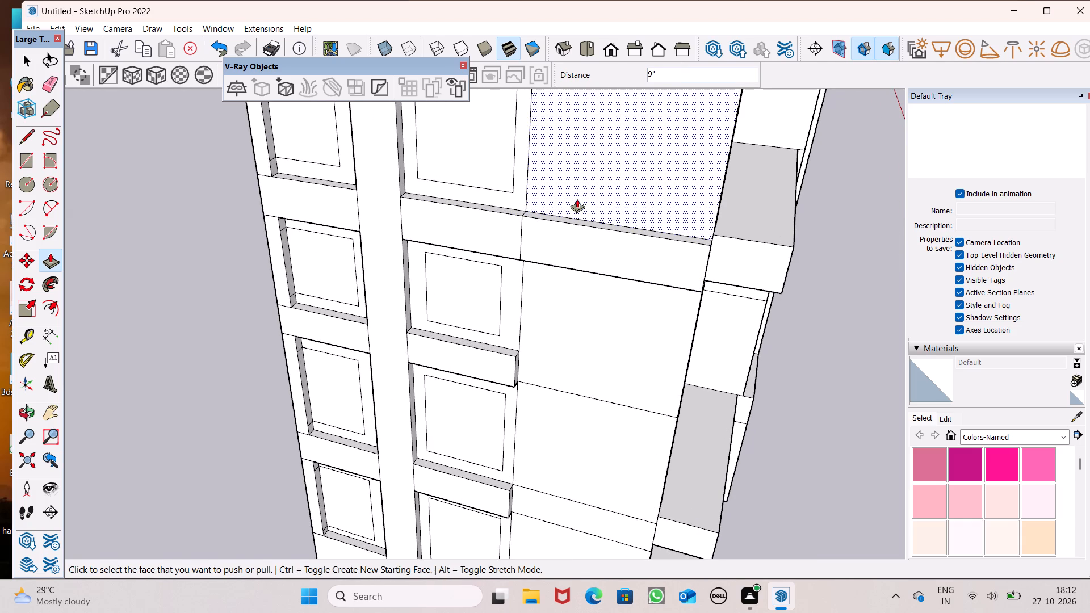
Extrude the plain wall panel beside the second column's top window 9", flush with the band below.
{"action": "left_click_drag", "start_coordinate": [577, 209], "coordinate": [599, 240]}
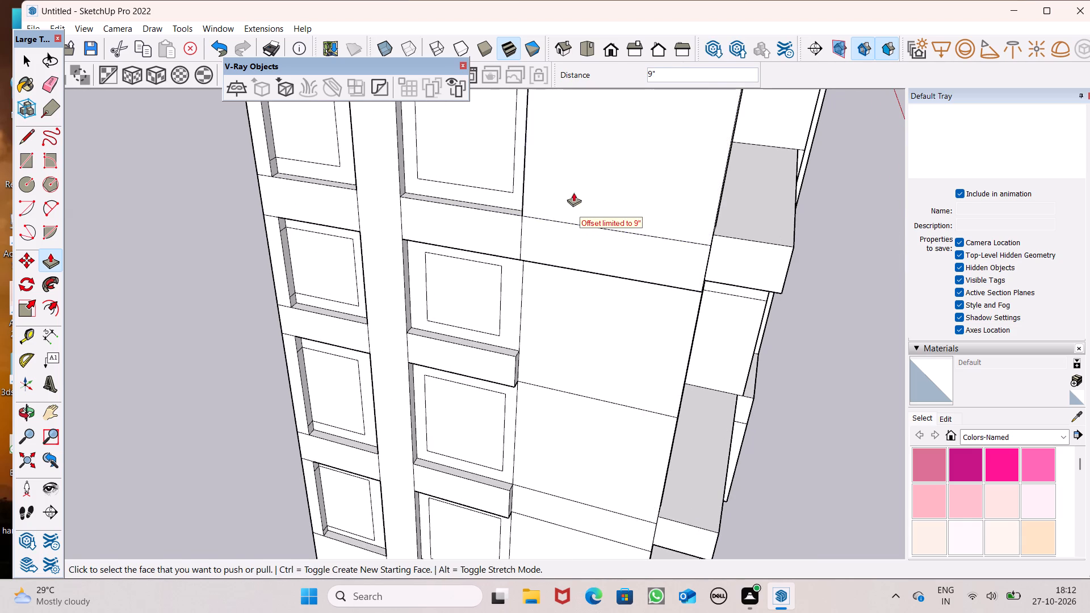
{"action": "scroll", "coordinate": [573, 192], "scroll_direction": "down", "scroll_amount": 5}
{"action": "scroll", "coordinate": [573, 266], "scroll_direction": "down", "scroll_amount": 3}
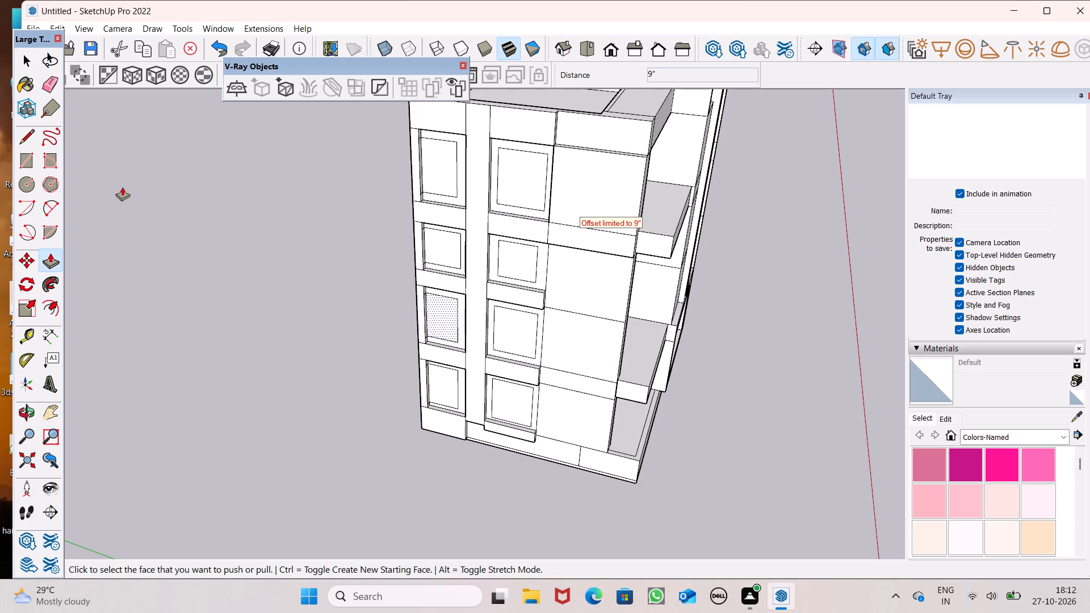
Erase the horizontal line dividing the plain wall panel beside the second column's two middle windows.
{"action": "left_click", "coordinate": [56, 82]}
{"action": "left_click_drag", "start_coordinate": [578, 307], "coordinate": [578, 317]}
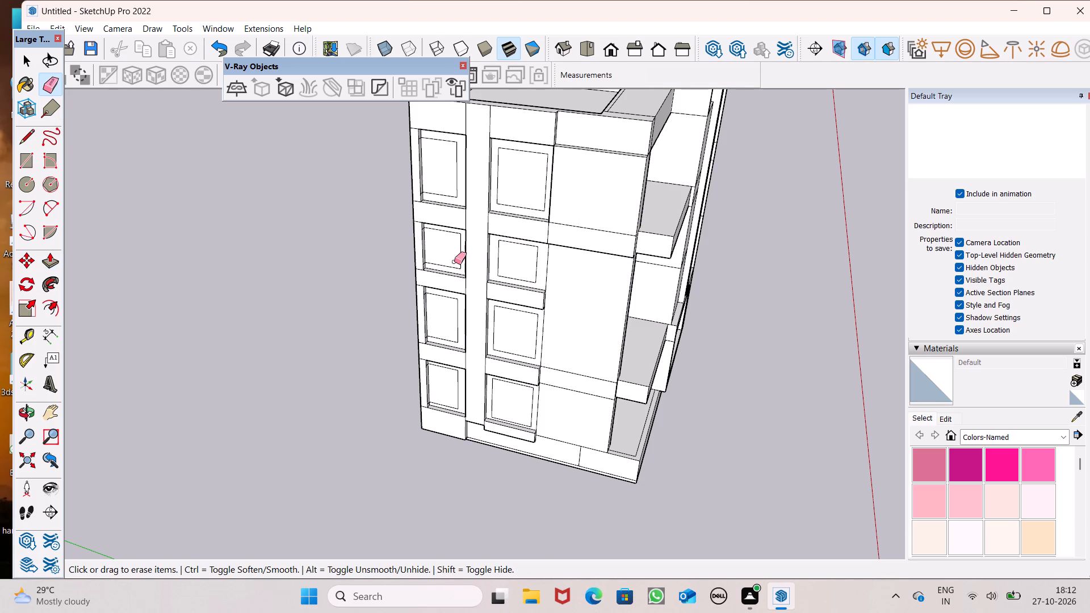
Extrude the merged plain wall panel beside the two middle windows 9", flush with the band above it.
{"action": "left_click", "coordinate": [48, 264]}
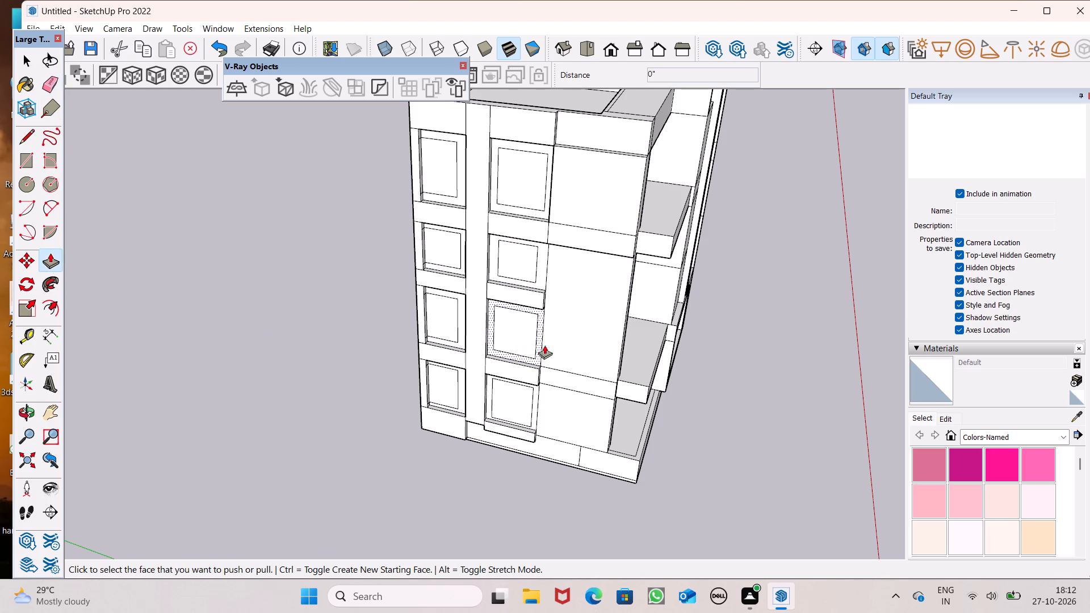
{"action": "left_click_drag", "start_coordinate": [575, 301], "coordinate": [575, 296]}
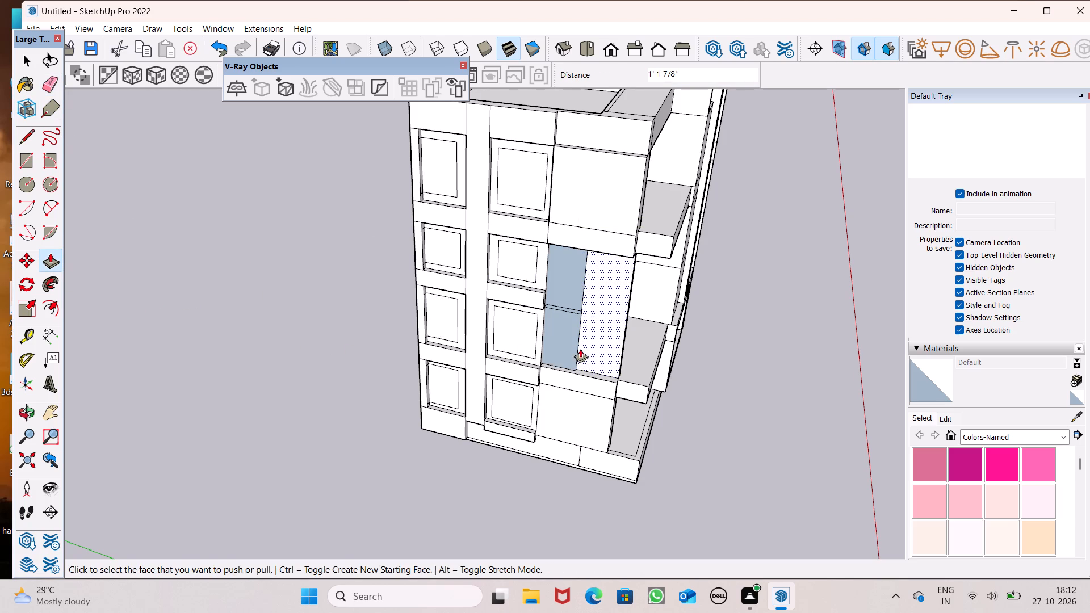
{"action": "key", "text": "ctrl+z"}
{"action": "middle_click_drag", "start_coordinate": [597, 373], "coordinate": [502, 400]}
{"action": "left_click_drag", "start_coordinate": [578, 314], "coordinate": [567, 284]}
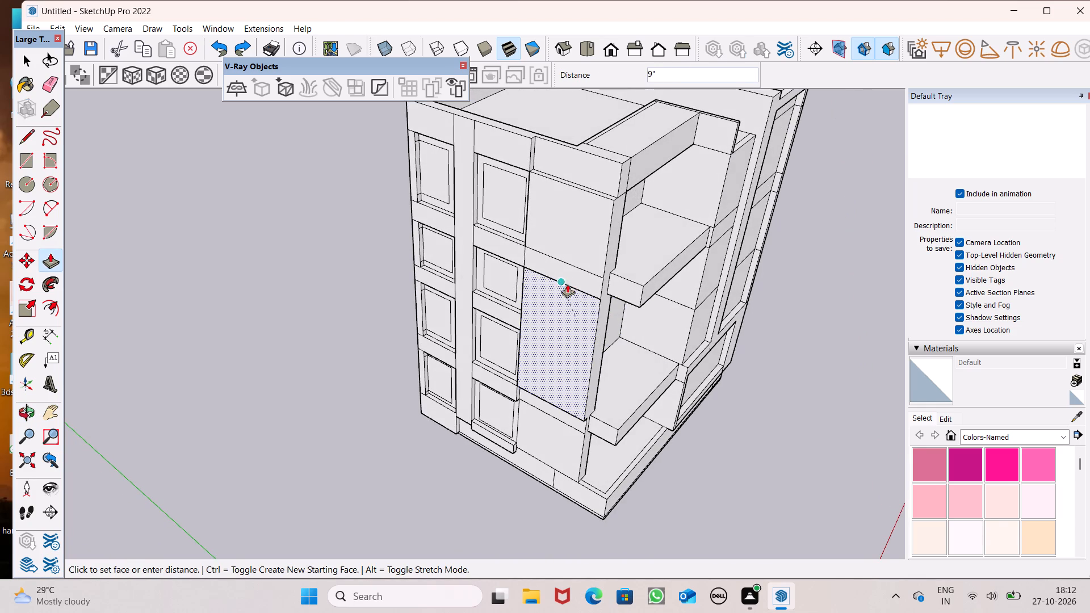
{"action": "left_click_drag", "start_coordinate": [567, 284], "coordinate": [567, 278]}
Extrude the horizontal wall band beside the ledge above the second column's lowest window 9".
{"action": "scroll", "coordinate": [548, 197], "scroll_direction": "down", "scroll_amount": 5}
{"action": "middle_click_drag", "start_coordinate": [515, 417], "coordinate": [589, 305]}
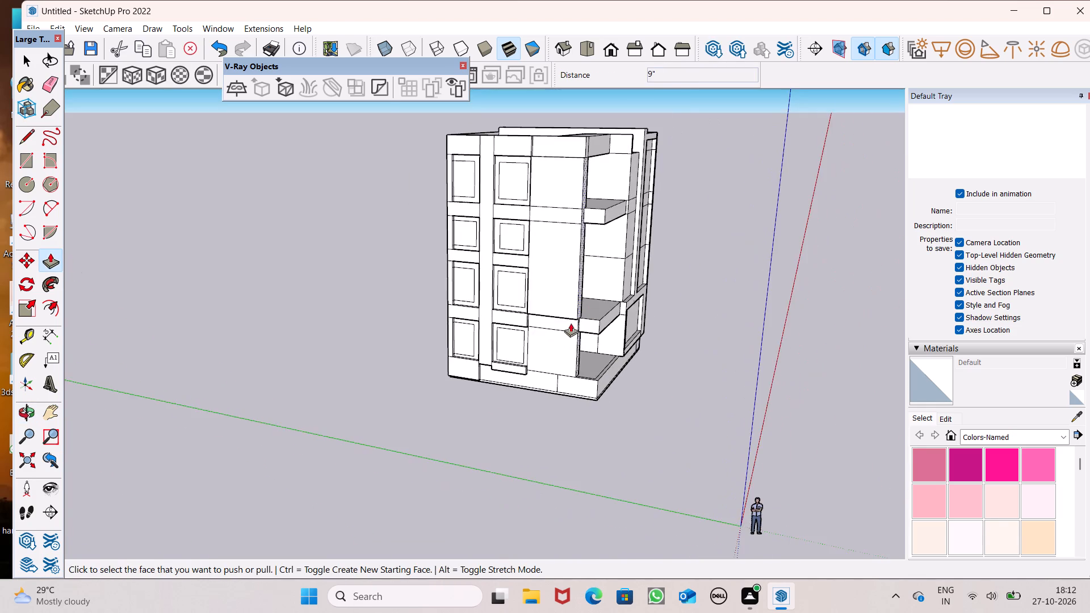
{"action": "scroll", "coordinate": [567, 324], "scroll_direction": "up", "scroll_amount": 5}
{"action": "left_click_drag", "start_coordinate": [565, 326], "coordinate": [535, 299]}
{"action": "scroll", "coordinate": [539, 281], "scroll_direction": "down", "scroll_amount": 3}
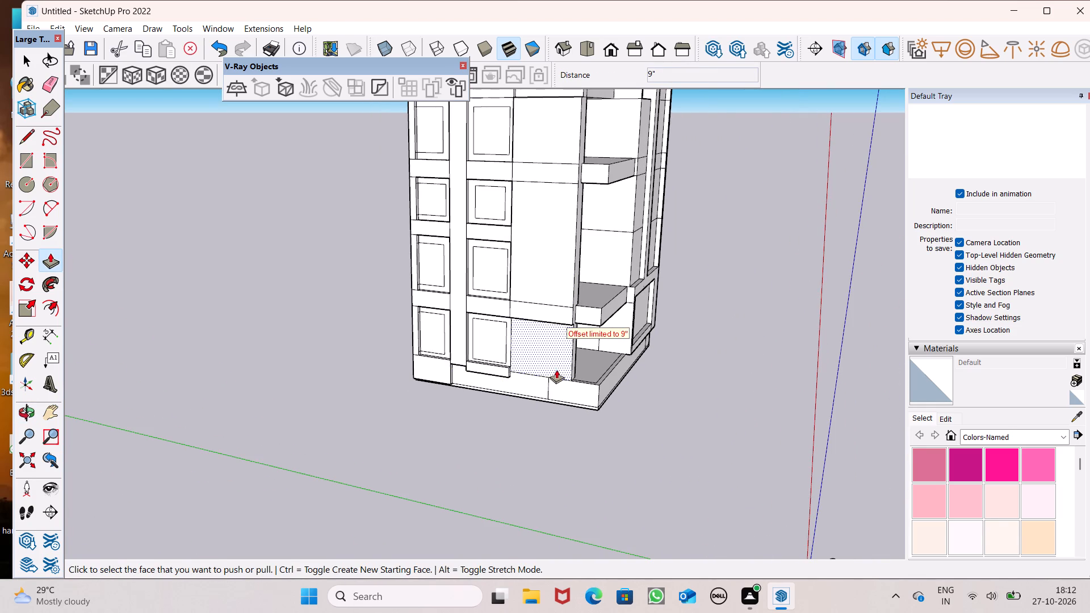
Extrude the plain wall panel beside the second column's lowest window 9", flush with the band above.
{"action": "left_click_drag", "start_coordinate": [556, 370], "coordinate": [538, 316]}
{"action": "scroll", "coordinate": [399, 360], "scroll_direction": "down", "scroll_amount": 2}
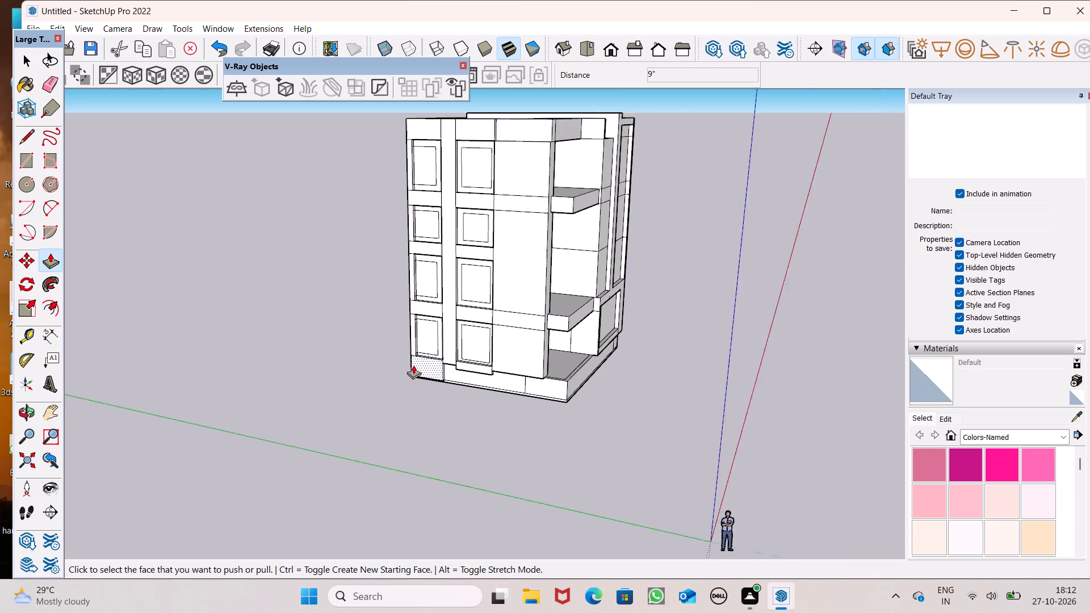
Erase the inner rectangle outline inside the top corner window recess on the side wall.
{"action": "middle_click_drag", "start_coordinate": [415, 365], "coordinate": [624, 368]}
{"action": "middle_click_drag", "start_coordinate": [702, 350], "coordinate": [644, 357]}
{"action": "key", "text": "space"}
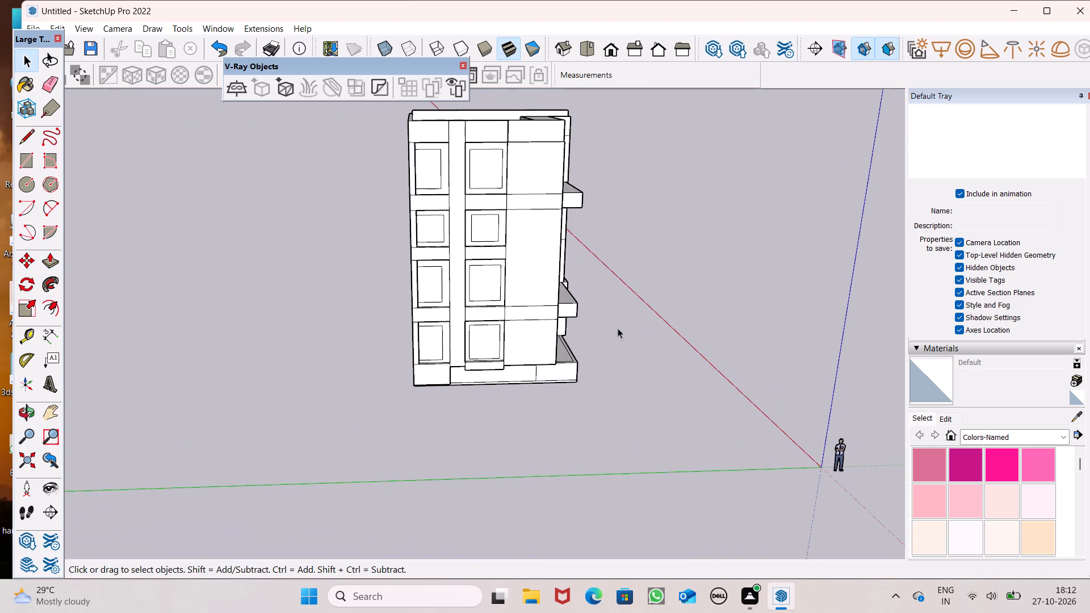
{"action": "scroll", "coordinate": [400, 190], "scroll_direction": "up", "scroll_amount": 7}
{"action": "scroll", "coordinate": [450, 130], "scroll_direction": "up", "scroll_amount": 2}
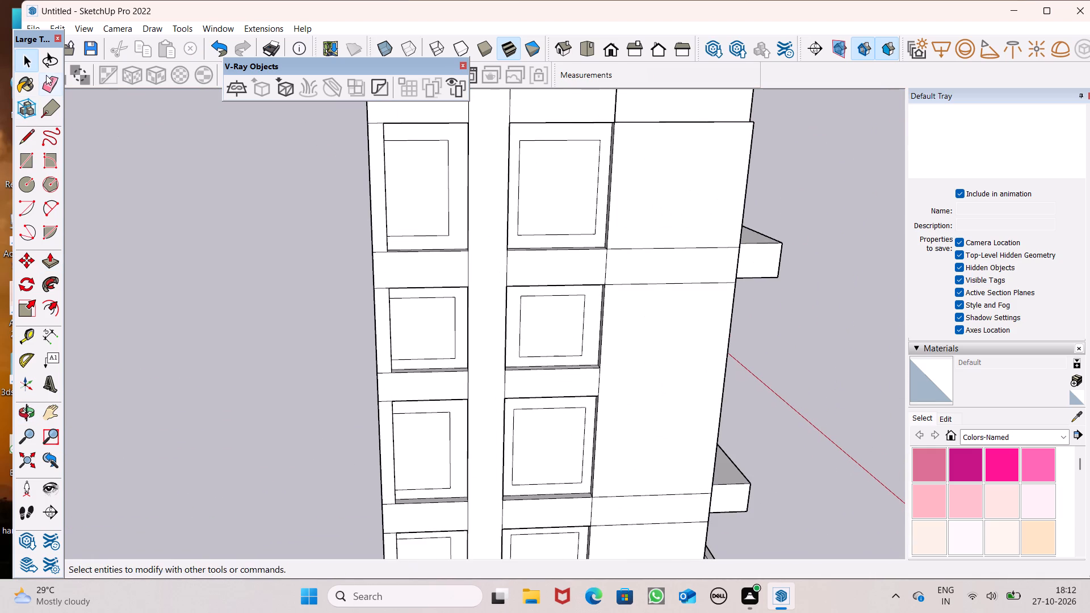
{"action": "left_click", "coordinate": [48, 75]}
{"action": "middle_click_drag", "start_coordinate": [482, 209], "coordinate": [636, 198]}
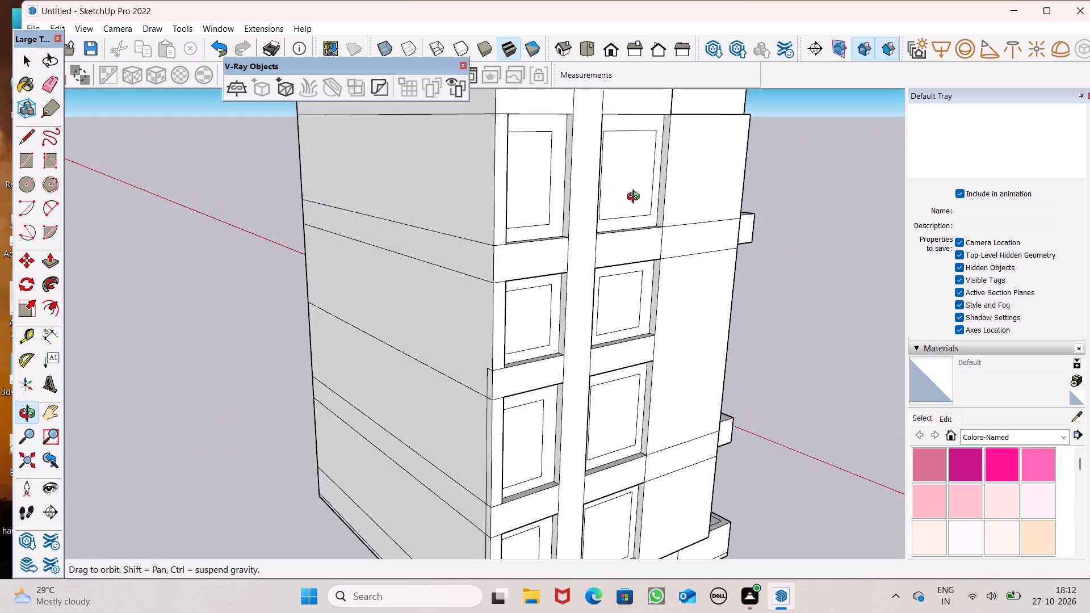
{"action": "middle_click_drag", "start_coordinate": [636, 198], "coordinate": [473, 238]}
{"action": "scroll", "coordinate": [388, 203], "scroll_direction": "up", "scroll_amount": 4}
{"action": "left_click_drag", "start_coordinate": [426, 144], "coordinate": [481, 202]}
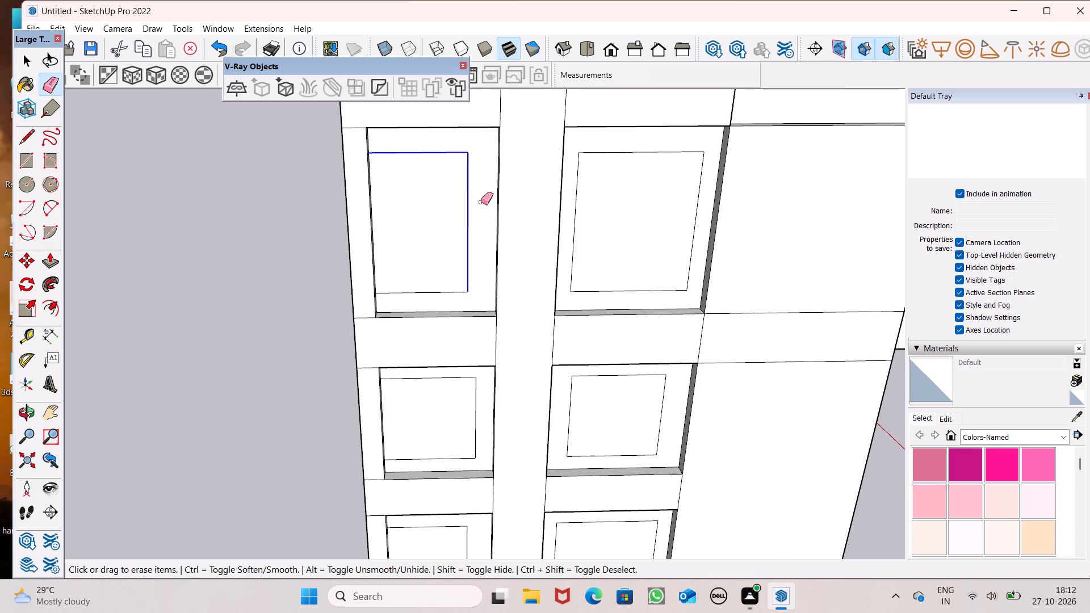
{"action": "left_click_drag", "start_coordinate": [481, 202], "coordinate": [424, 297]}
Erase the inner rectangle outline inside the corner column's second window recess from the top.
{"action": "scroll", "coordinate": [430, 193], "scroll_direction": "down", "scroll_amount": 8}
{"action": "scroll", "coordinate": [438, 323], "scroll_direction": "up", "scroll_amount": 5}
{"action": "left_click_drag", "start_coordinate": [439, 259], "coordinate": [459, 268]}
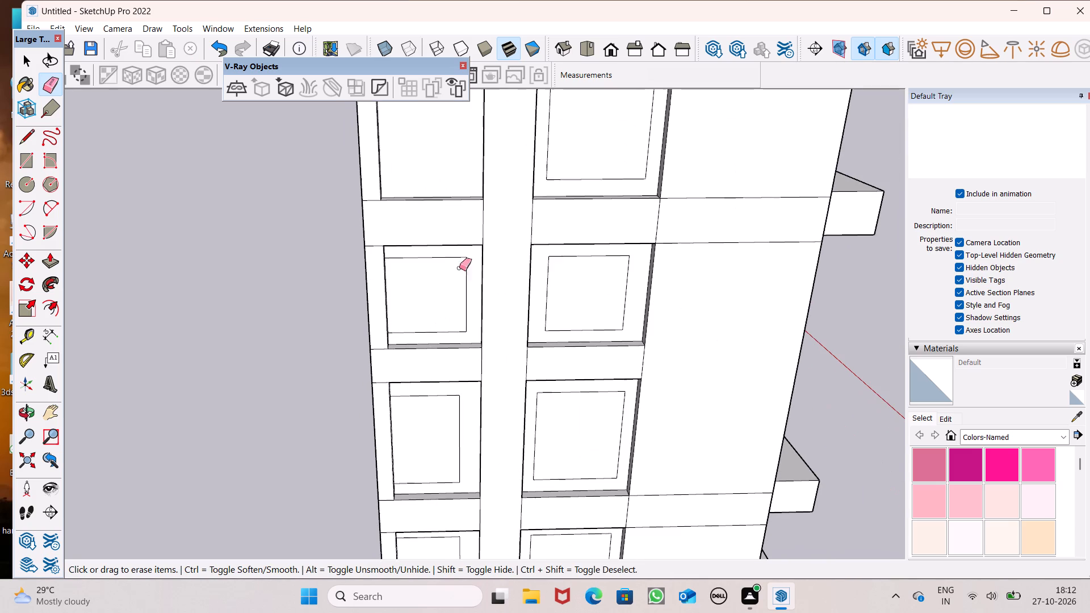
{"action": "left_click_drag", "start_coordinate": [459, 268], "coordinate": [427, 325]}
{"action": "left_click_drag", "start_coordinate": [425, 316], "coordinate": [429, 331]}
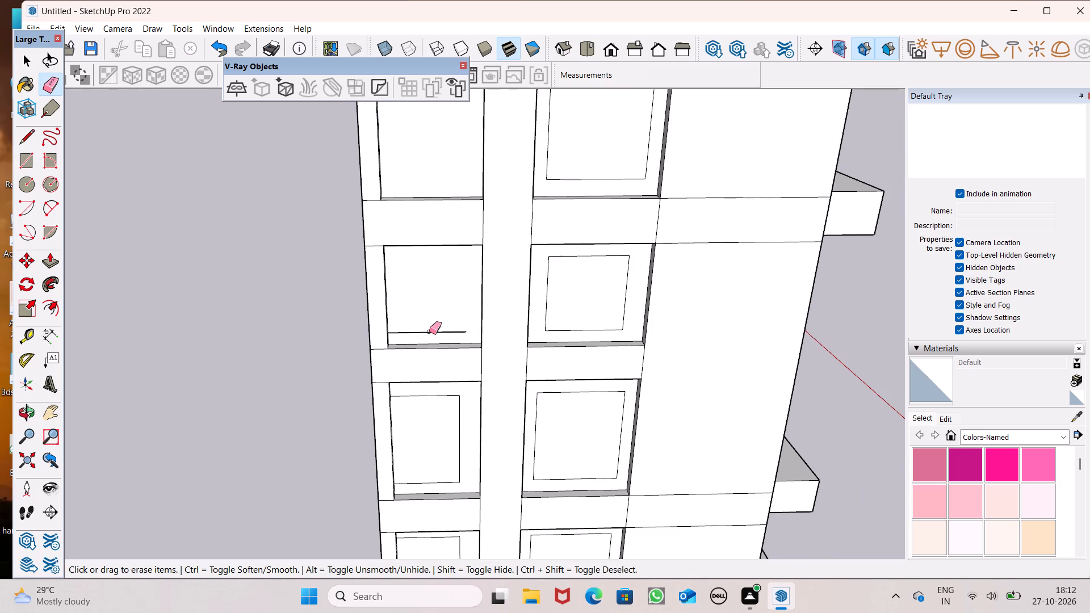
{"action": "left_click_drag", "start_coordinate": [429, 331], "coordinate": [430, 334]}
Erase the inner rectangle outline inside the corner column's third window recess from the top.
{"action": "scroll", "coordinate": [479, 141], "scroll_direction": "down", "scroll_amount": 7}
{"action": "scroll", "coordinate": [489, 191], "scroll_direction": "down", "scroll_amount": 1}
{"action": "scroll", "coordinate": [489, 192], "scroll_direction": "up", "scroll_amount": 1}
{"action": "scroll", "coordinate": [489, 195], "scroll_direction": "down", "scroll_amount": 2}
{"action": "scroll", "coordinate": [460, 316], "scroll_direction": "up", "scroll_amount": 5}
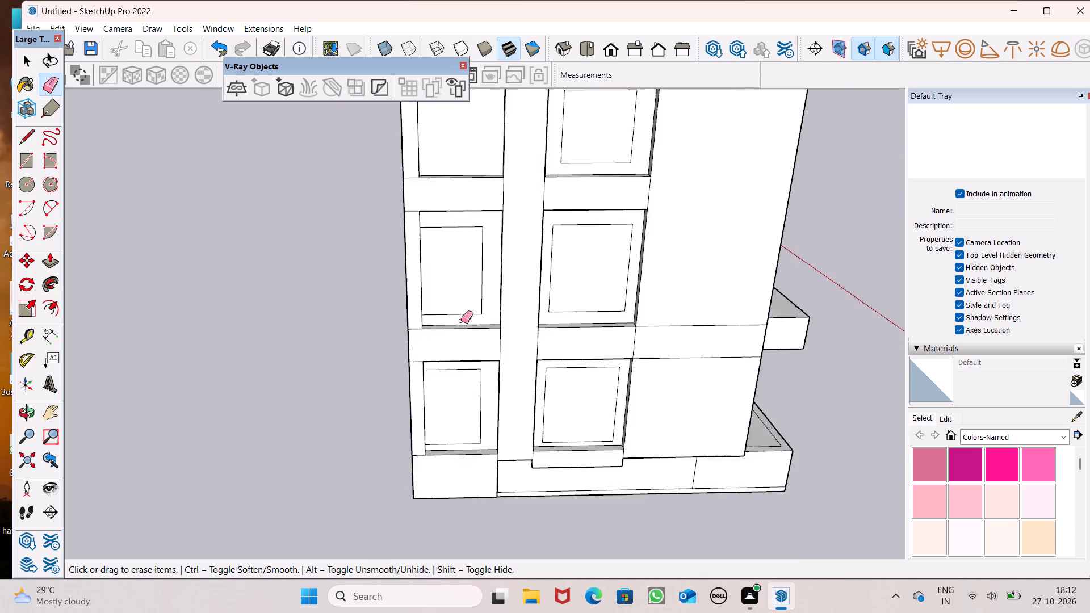
{"action": "scroll", "coordinate": [461, 321], "scroll_direction": "up", "scroll_amount": 6}
{"action": "left_click_drag", "start_coordinate": [456, 303], "coordinate": [497, 289]}
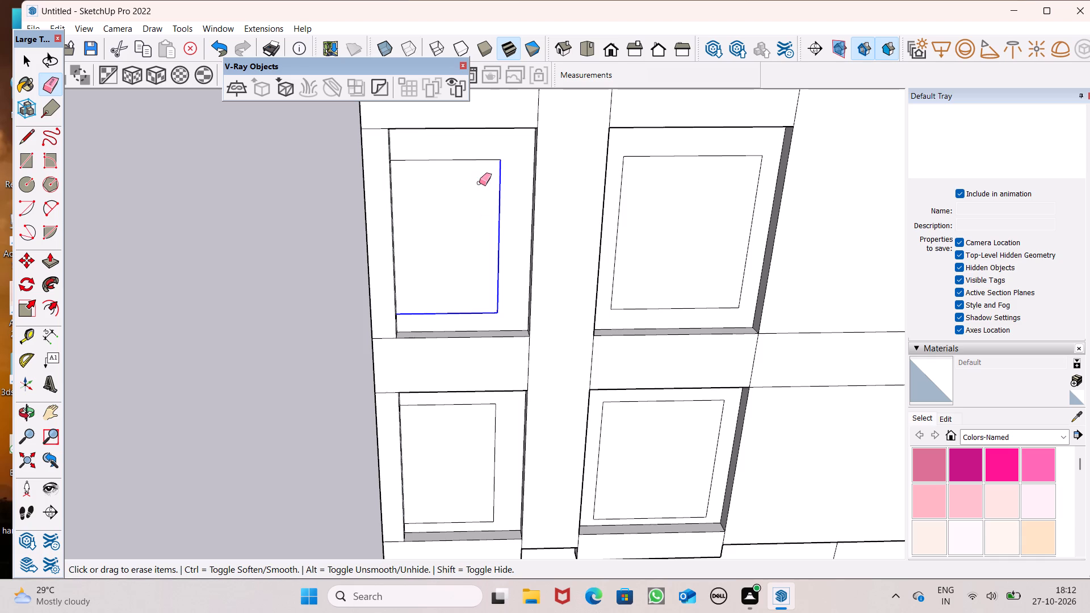
{"action": "left_click", "coordinate": [474, 161]}
Erase the inner rectangle outline inside the corner column's lowest window recess.
{"action": "scroll", "coordinate": [472, 169], "scroll_direction": "down", "scroll_amount": 8}
{"action": "scroll", "coordinate": [459, 322], "scroll_direction": "up", "scroll_amount": 6}
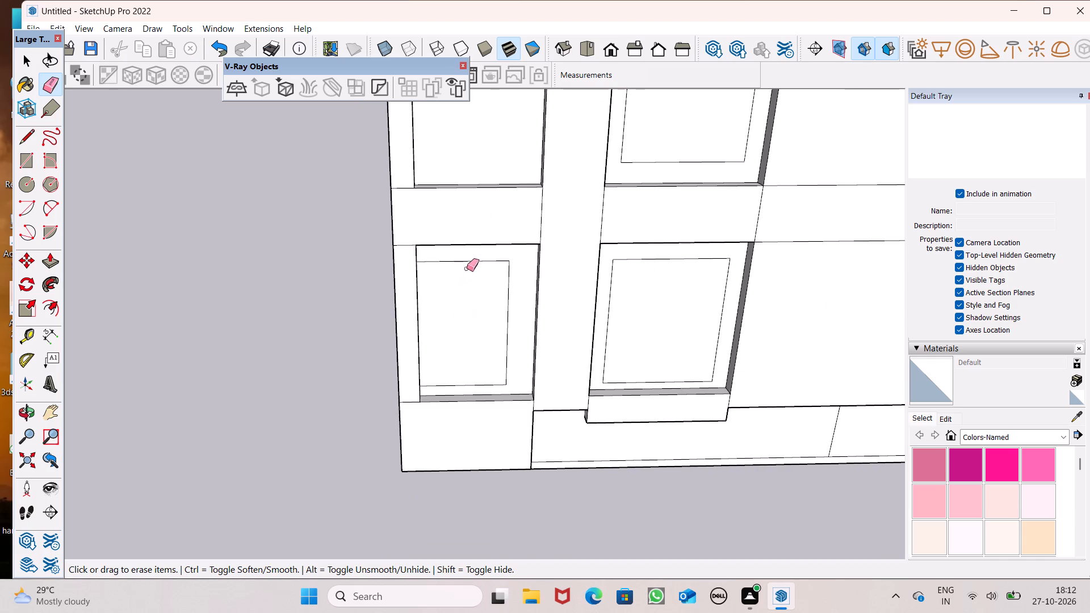
{"action": "left_click_drag", "start_coordinate": [475, 262], "coordinate": [479, 385]}
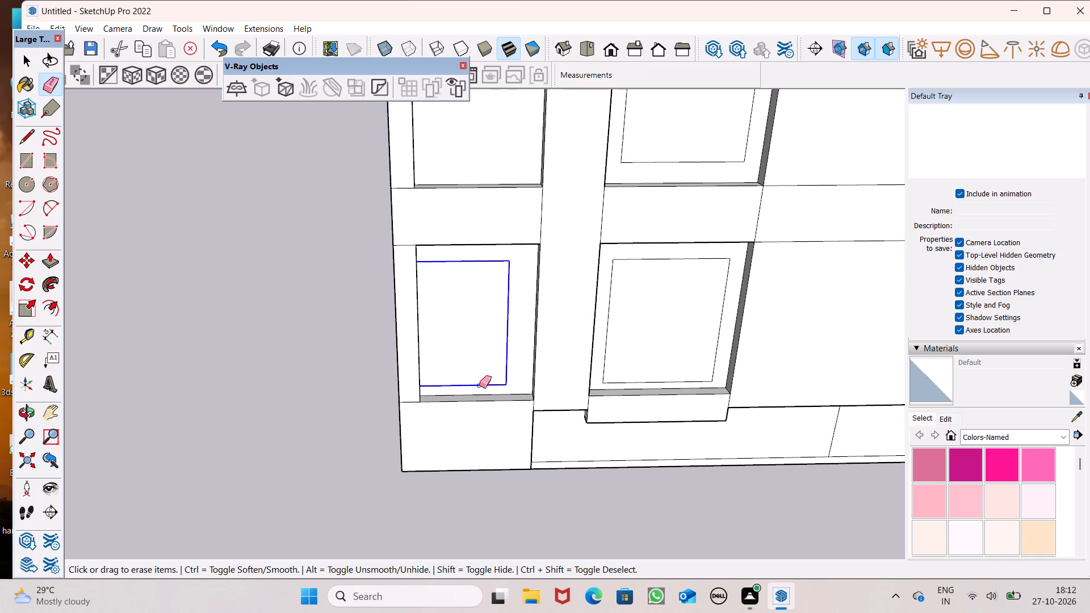
{"action": "left_click_drag", "start_coordinate": [479, 385], "coordinate": [479, 381]}
Extrude the top wall band beside the second window column 9", flush with the adjoining band and panel.
{"action": "scroll", "coordinate": [458, 290], "scroll_direction": "down", "scroll_amount": 6}
{"action": "key", "text": "space"}
{"action": "scroll", "coordinate": [518, 334], "scroll_direction": "down", "scroll_amount": 4}
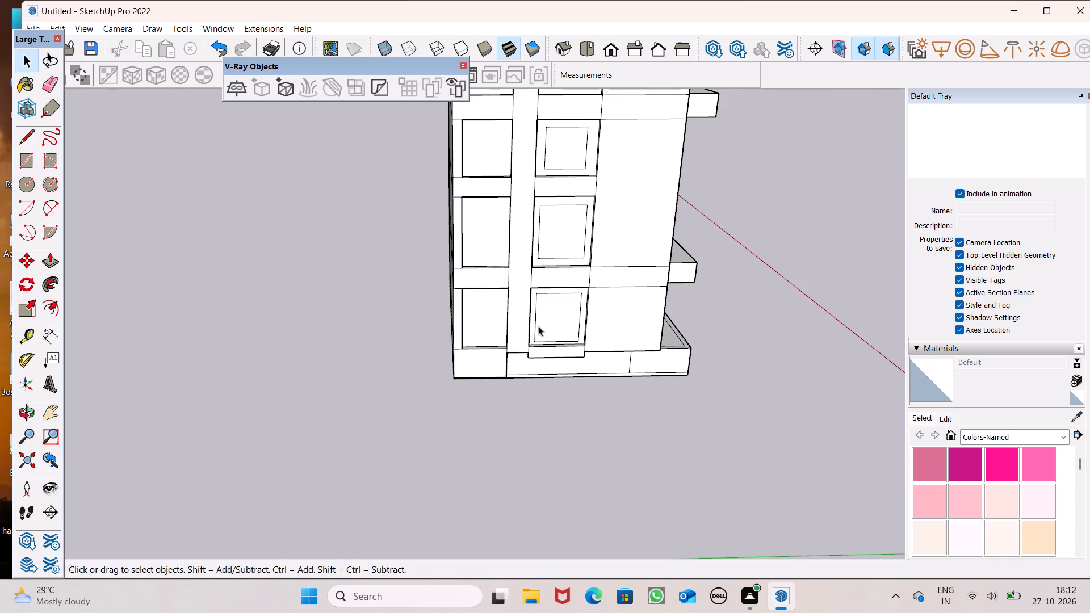
{"action": "scroll", "coordinate": [548, 319], "scroll_direction": "down", "scroll_amount": 6}
{"action": "scroll", "coordinate": [551, 330], "scroll_direction": "up", "scroll_amount": 1}
{"action": "middle_click_drag", "start_coordinate": [559, 329], "coordinate": [530, 318]}
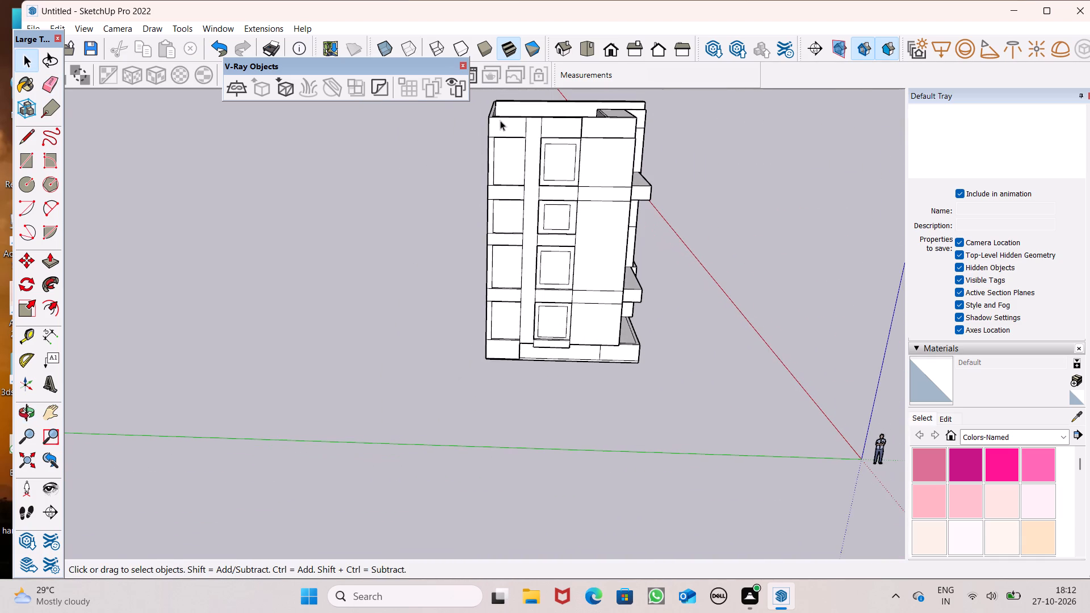
{"action": "scroll", "coordinate": [500, 120], "scroll_direction": "up", "scroll_amount": 8}
{"action": "scroll", "coordinate": [531, 186], "scroll_direction": "up", "scroll_amount": 3}
{"action": "scroll", "coordinate": [531, 186], "scroll_direction": "down", "scroll_amount": 3}
{"action": "middle_click_drag", "start_coordinate": [531, 205], "coordinate": [534, 213]}
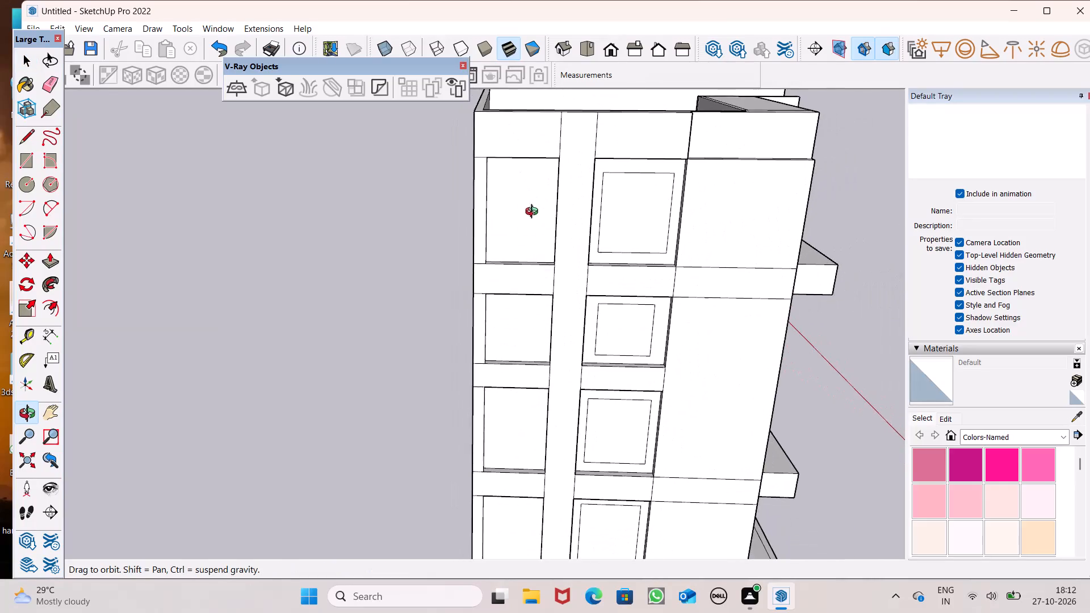
{"action": "middle_click_drag", "start_coordinate": [534, 213], "coordinate": [416, 303]}
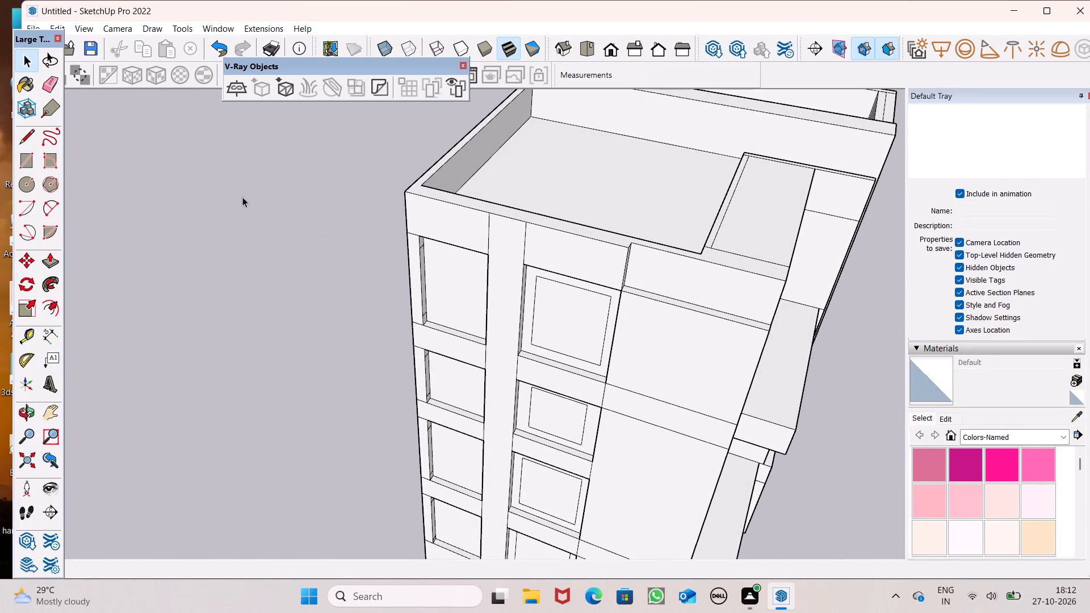
{"action": "left_click", "coordinate": [49, 262]}
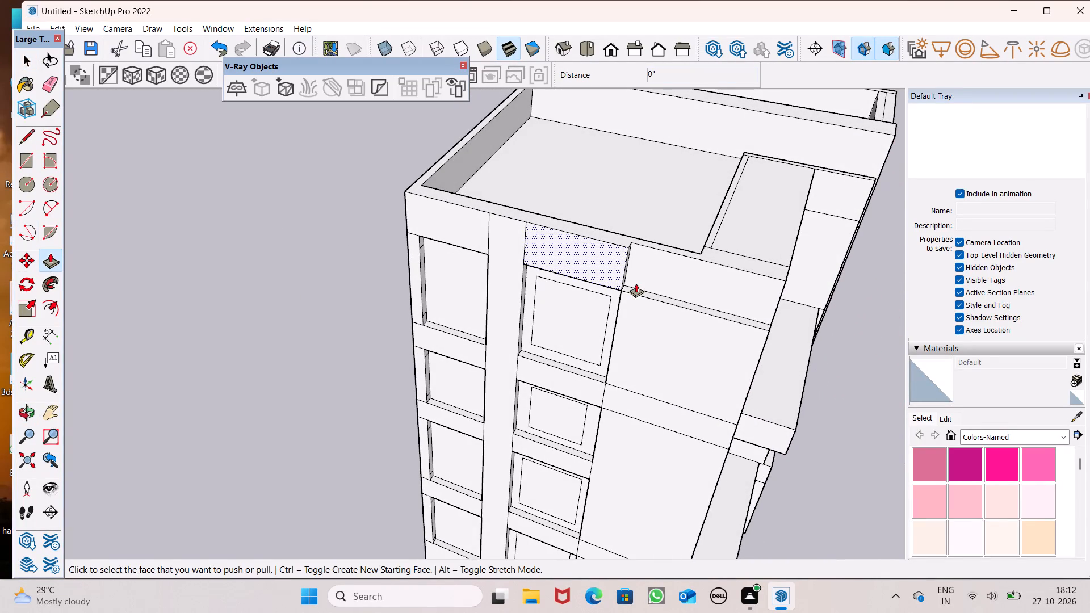
{"action": "left_click_drag", "start_coordinate": [648, 269], "coordinate": [617, 262]}
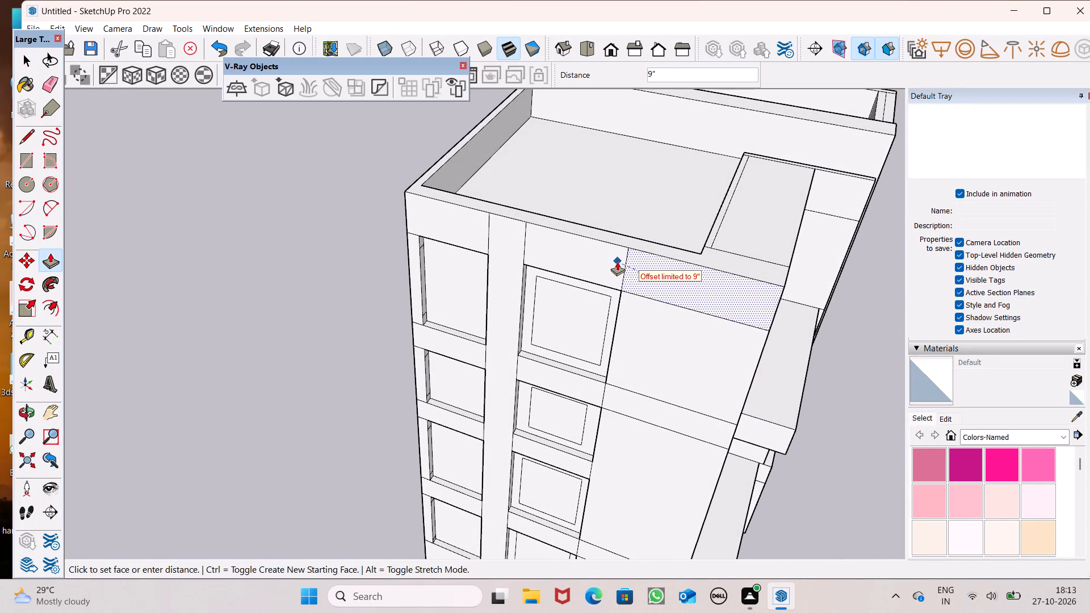
{"action": "left_click_drag", "start_coordinate": [617, 262], "coordinate": [614, 254]}
{"action": "scroll", "coordinate": [567, 236], "scroll_direction": "down", "scroll_amount": 3}
Erase the two leftover short edges across the side reveal of the top corner window recess.
{"action": "middle_click_drag", "start_coordinate": [534, 310], "coordinate": [716, 213]}
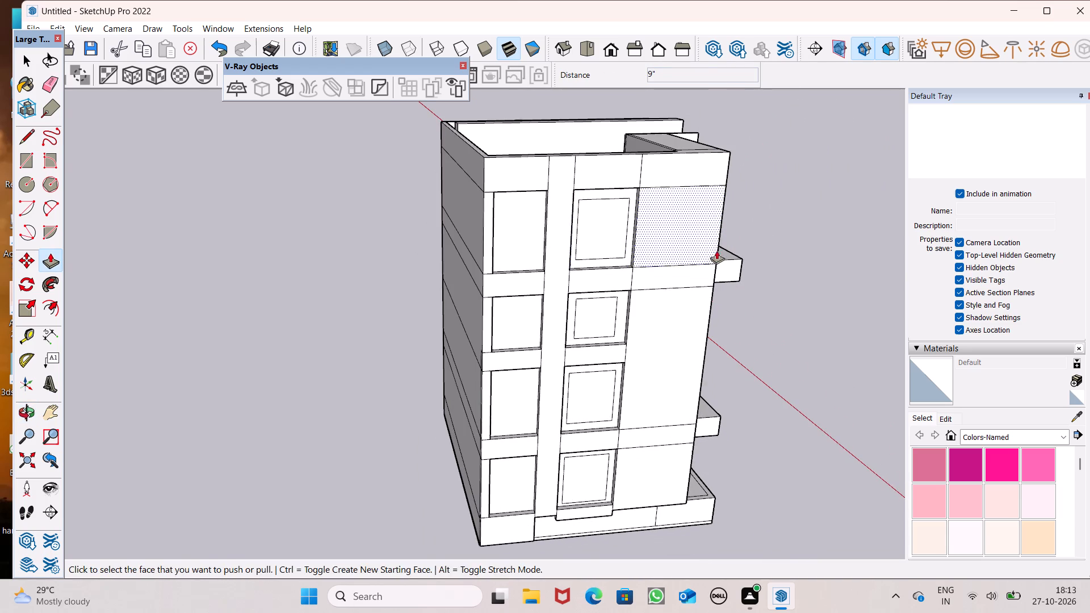
{"action": "middle_click_drag", "start_coordinate": [716, 251], "coordinate": [657, 204]}
{"action": "middle_click_drag", "start_coordinate": [255, 243], "coordinate": [128, 297]}
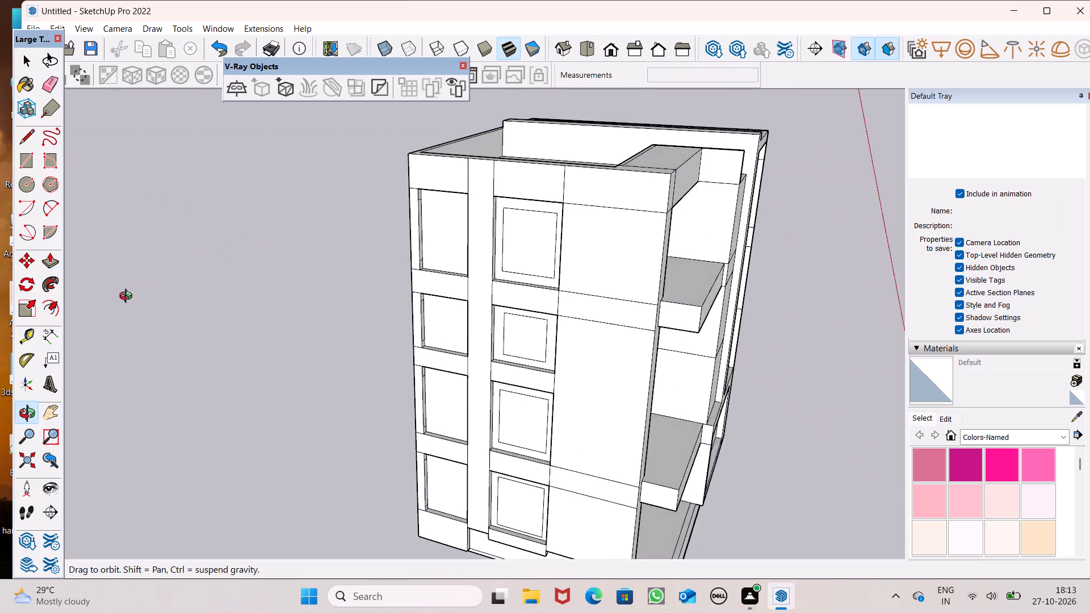
{"action": "middle_click_drag", "start_coordinate": [128, 297], "coordinate": [103, 306]}
{"action": "key", "text": "space"}
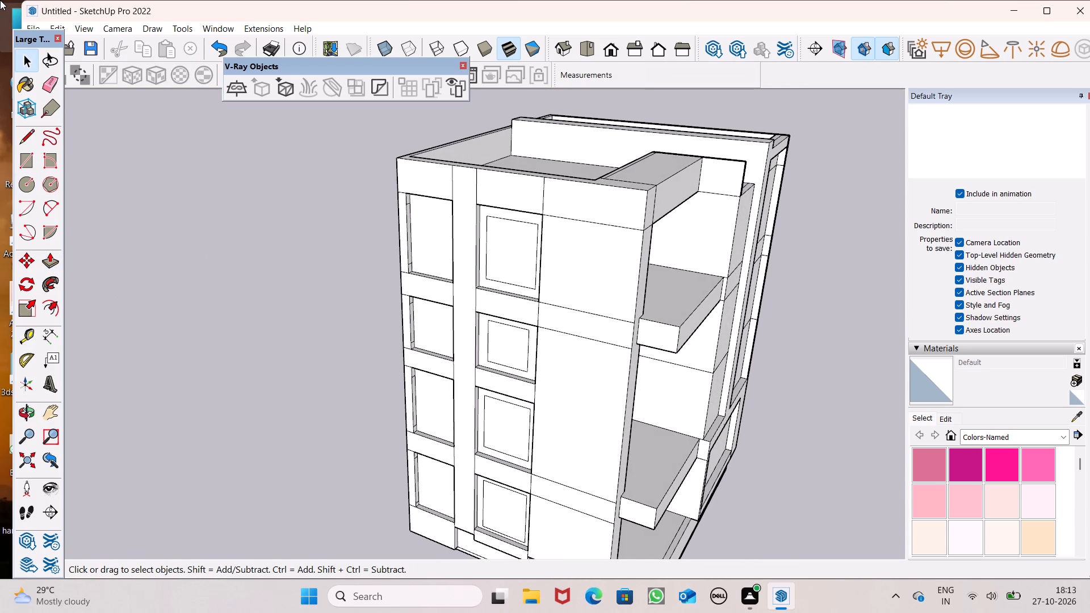
{"action": "left_click_drag", "start_coordinate": [46, 86], "coordinate": [52, 86]}
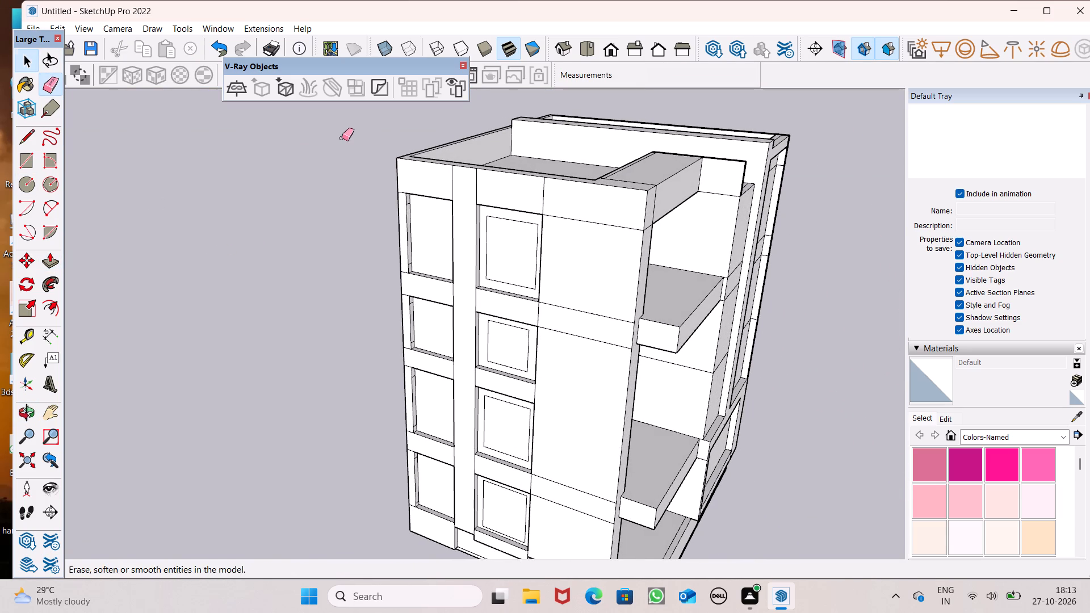
{"action": "scroll", "coordinate": [342, 138], "scroll_direction": "up", "scroll_amount": 4}
{"action": "scroll", "coordinate": [433, 233], "scroll_direction": "up", "scroll_amount": 11}
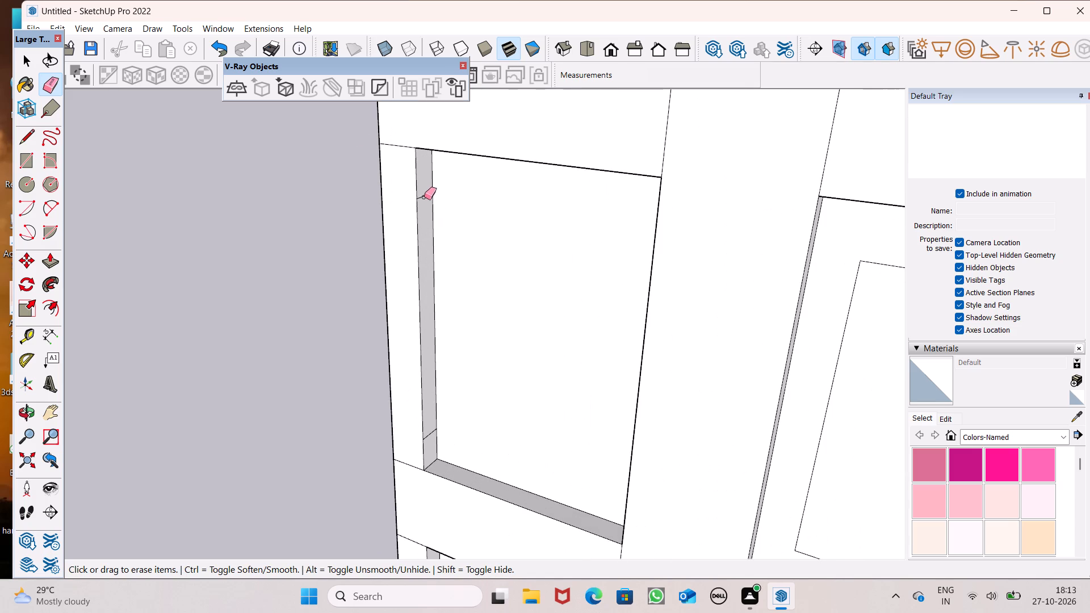
{"action": "left_click_drag", "start_coordinate": [422, 192], "coordinate": [422, 204]}
{"action": "scroll", "coordinate": [427, 176], "scroll_direction": "down", "scroll_amount": 3}
{"action": "scroll", "coordinate": [432, 348], "scroll_direction": "up", "scroll_amount": 5}
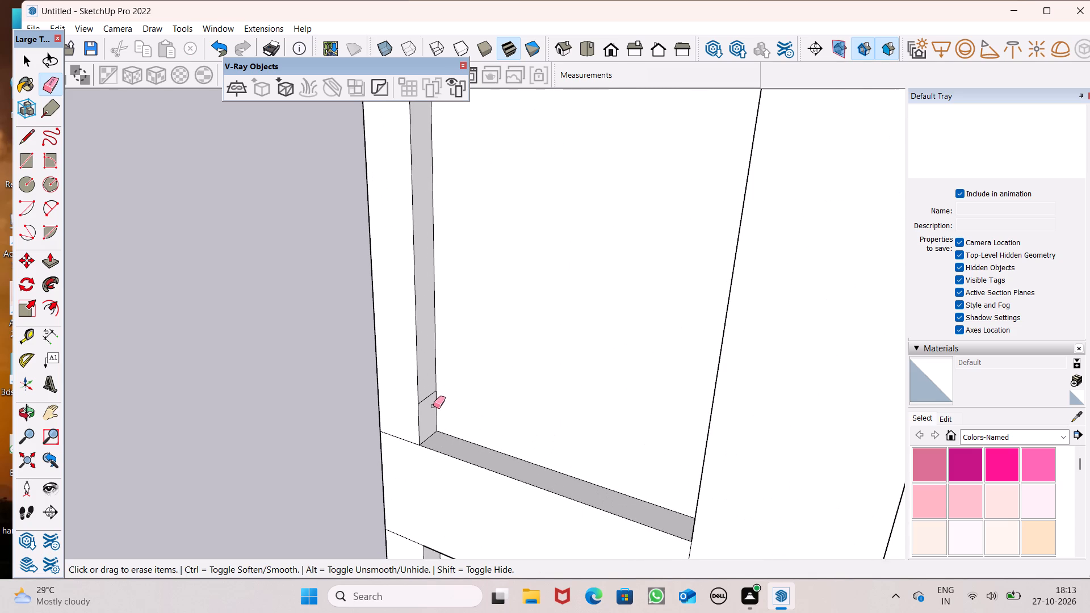
{"action": "left_click_drag", "start_coordinate": [433, 406], "coordinate": [430, 393]}
Erase the two leftover short edges across the side reveal of the corner column's second window recess.
{"action": "scroll", "coordinate": [500, 346], "scroll_direction": "down", "scroll_amount": 4}
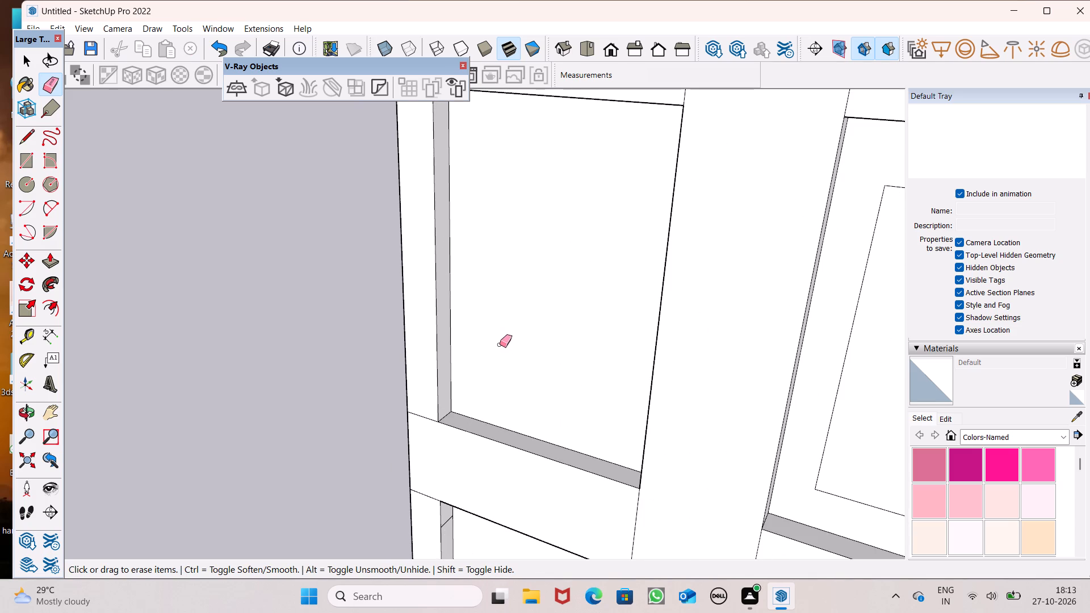
{"action": "scroll", "coordinate": [564, 303], "scroll_direction": "down", "scroll_amount": 6}
{"action": "scroll", "coordinate": [521, 434], "scroll_direction": "up", "scroll_amount": 3}
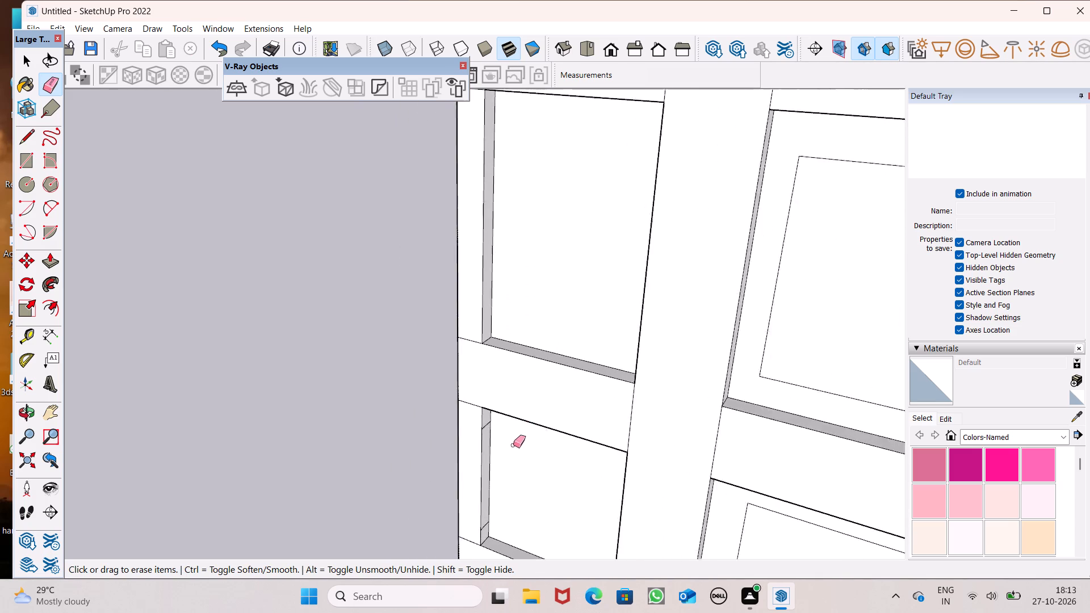
{"action": "scroll", "coordinate": [513, 445], "scroll_direction": "up", "scroll_amount": 3}
{"action": "left_click", "coordinate": [472, 416]}
{"action": "scroll", "coordinate": [657, 175], "scroll_direction": "down", "scroll_amount": 7}
{"action": "scroll", "coordinate": [536, 438], "scroll_direction": "up", "scroll_amount": 7}
{"action": "scroll", "coordinate": [559, 397], "scroll_direction": "up", "scroll_amount": 5}
{"action": "left_click_drag", "start_coordinate": [557, 362], "coordinate": [559, 368]}
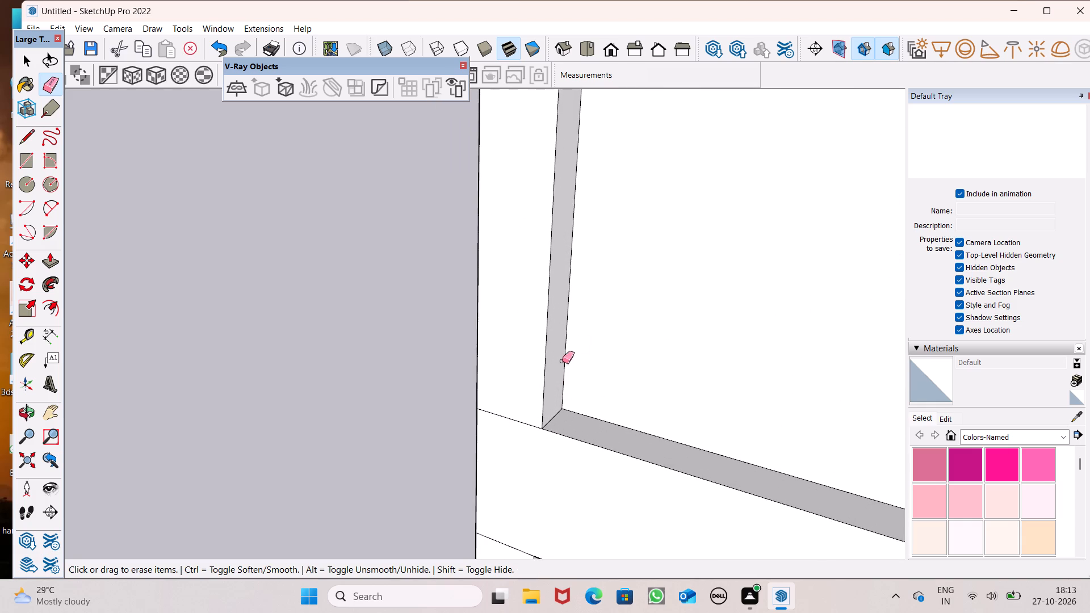
Erase the two leftover short edges across the side reveal of the corner column's third window recess.
{"action": "scroll", "coordinate": [591, 229], "scroll_direction": "down", "scroll_amount": 13}
{"action": "scroll", "coordinate": [602, 418], "scroll_direction": "up", "scroll_amount": 6}
{"action": "scroll", "coordinate": [556, 526], "scroll_direction": "up", "scroll_amount": 2}
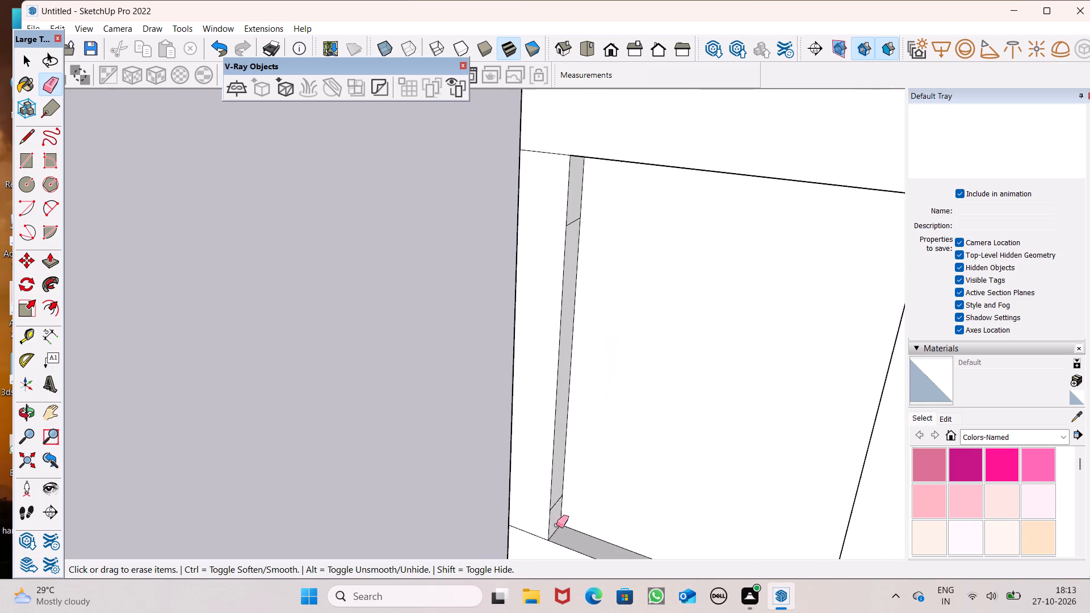
{"action": "scroll", "coordinate": [556, 525], "scroll_direction": "up", "scroll_amount": 3}
{"action": "left_click_drag", "start_coordinate": [550, 497], "coordinate": [552, 504]}
{"action": "scroll", "coordinate": [572, 496], "scroll_direction": "down", "scroll_amount": 7}
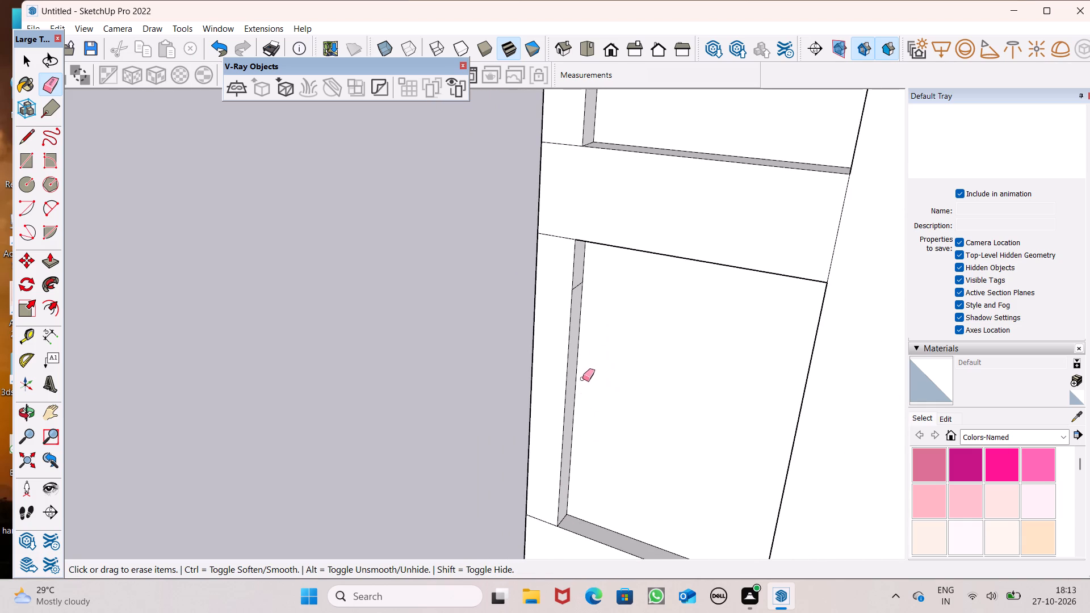
{"action": "scroll", "coordinate": [577, 312], "scroll_direction": "up", "scroll_amount": 9}
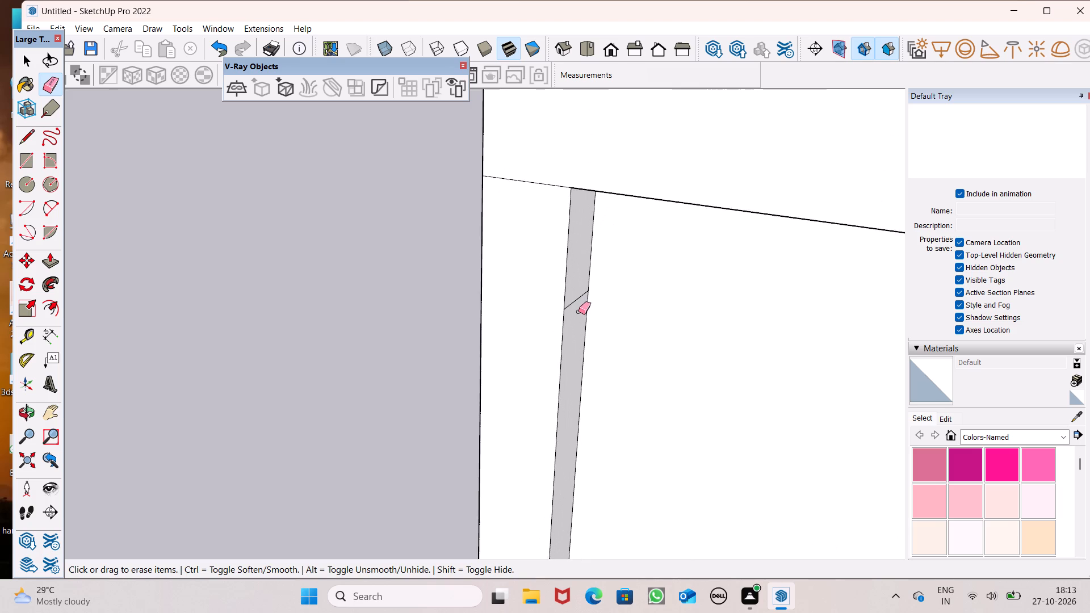
{"action": "scroll", "coordinate": [578, 312], "scroll_direction": "up", "scroll_amount": 4}
{"action": "left_click_drag", "start_coordinate": [580, 289], "coordinate": [579, 302]}
Erase the two leftover short edges across the side reveal of the corner column's lowest window recess.
{"action": "scroll", "coordinate": [656, 222], "scroll_direction": "down", "scroll_amount": 5}
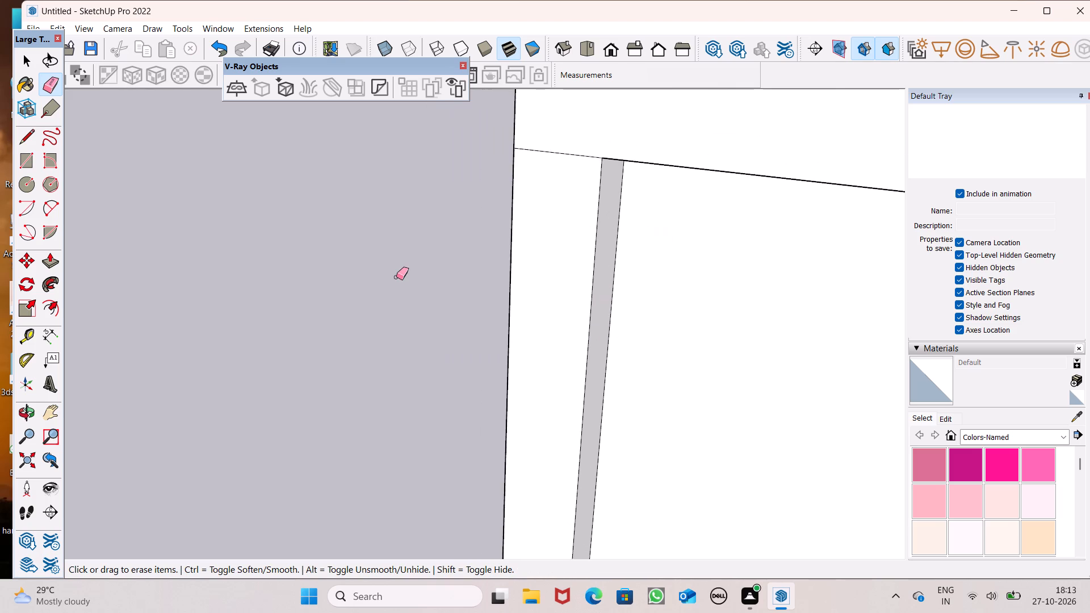
{"action": "scroll", "coordinate": [396, 277], "scroll_direction": "down", "scroll_amount": 7}
{"action": "scroll", "coordinate": [531, 229], "scroll_direction": "down", "scroll_amount": 10}
{"action": "scroll", "coordinate": [506, 477], "scroll_direction": "up", "scroll_amount": 6}
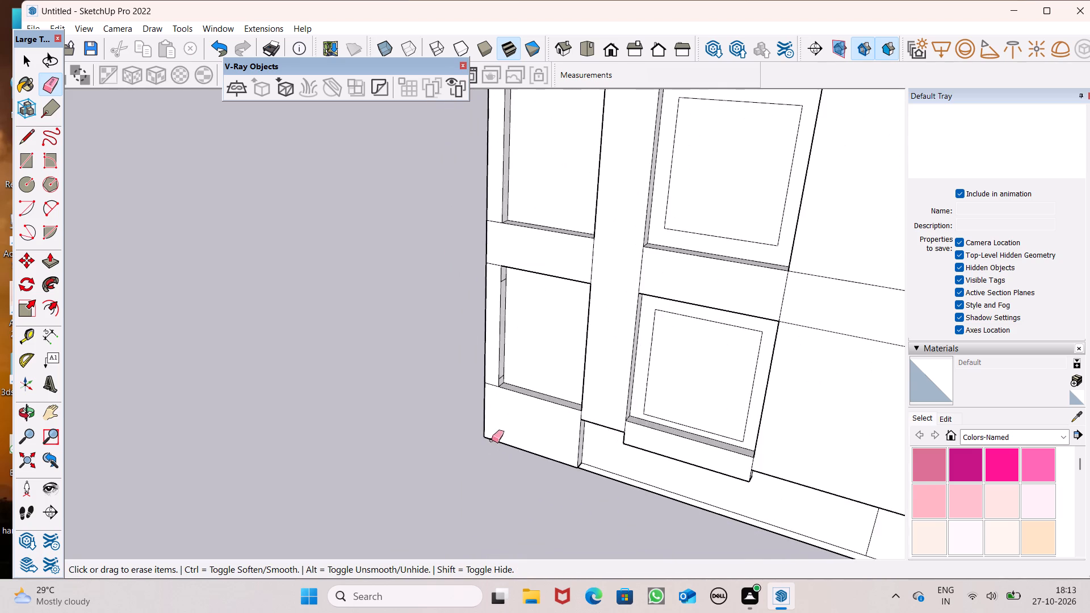
{"action": "scroll", "coordinate": [530, 411], "scroll_direction": "up", "scroll_amount": 5}
{"action": "scroll", "coordinate": [488, 337], "scroll_direction": "up", "scroll_amount": 5}
{"action": "scroll", "coordinate": [474, 385], "scroll_direction": "up", "scroll_amount": 5}
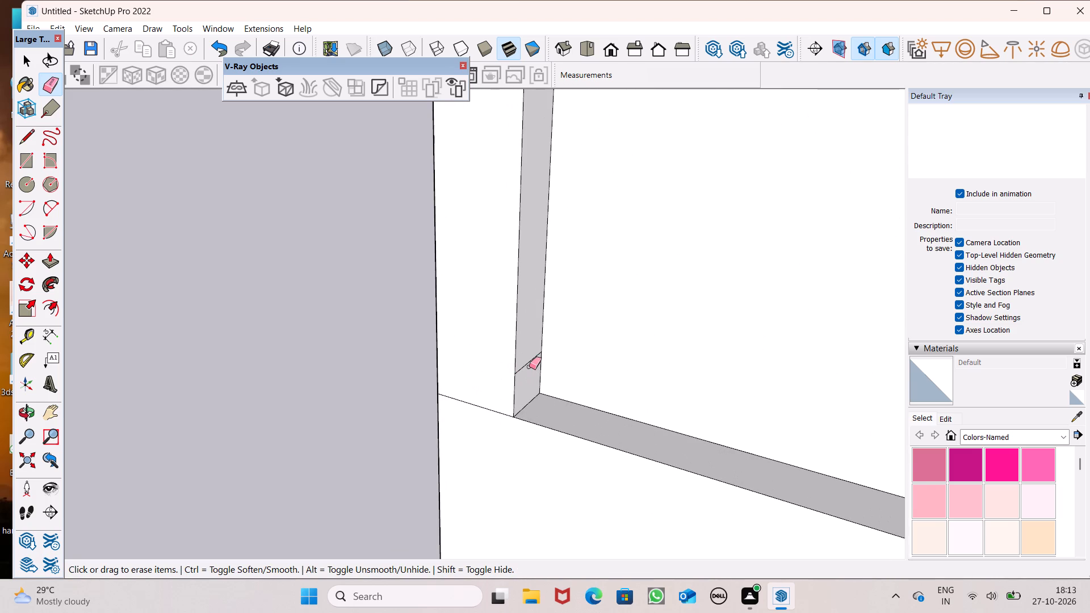
{"action": "left_click_drag", "start_coordinate": [528, 364], "coordinate": [528, 375]}
{"action": "scroll", "coordinate": [549, 433], "scroll_direction": "down", "scroll_amount": 8}
{"action": "scroll", "coordinate": [567, 331], "scroll_direction": "down", "scroll_amount": 4}
{"action": "scroll", "coordinate": [621, 210], "scroll_direction": "up", "scroll_amount": 5}
{"action": "scroll", "coordinate": [504, 172], "scroll_direction": "up", "scroll_amount": 5}
{"action": "left_click", "coordinate": [519, 186]}
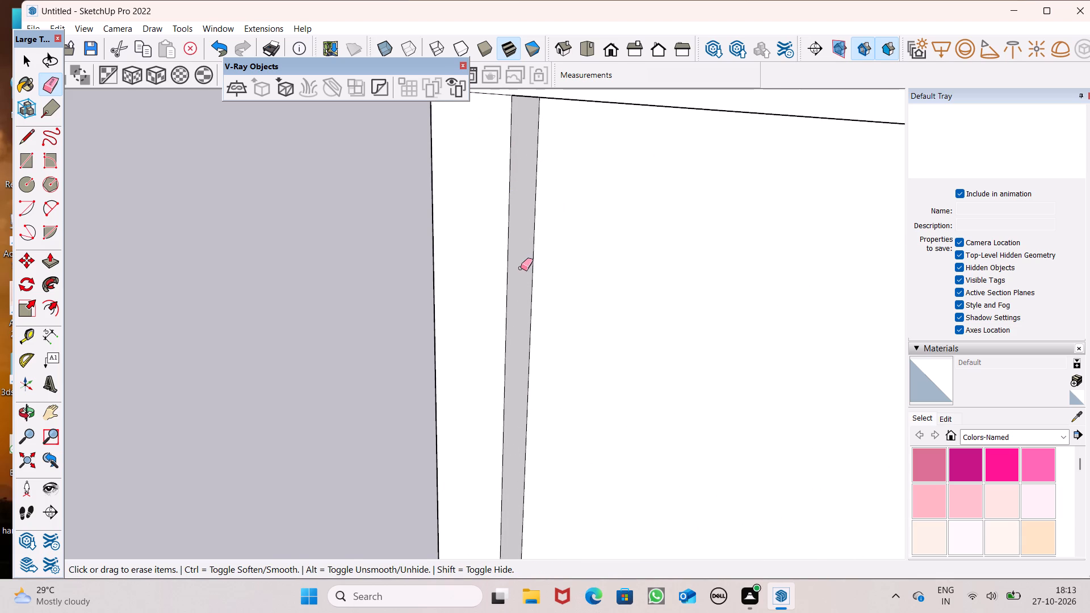
Examine the cleaned window recesses and projecting panels of the side wall from several angles.
{"action": "scroll", "coordinate": [521, 268], "scroll_direction": "down", "scroll_amount": 8}
{"action": "key", "text": "space"}
{"action": "scroll", "coordinate": [512, 305], "scroll_direction": "down", "scroll_amount": 7}
{"action": "middle_click_drag", "start_coordinate": [513, 346], "coordinate": [610, 339]}
{"action": "scroll", "coordinate": [610, 339], "scroll_direction": "up", "scroll_amount": 1}
{"action": "scroll", "coordinate": [519, 440], "scroll_direction": "down", "scroll_amount": 6}
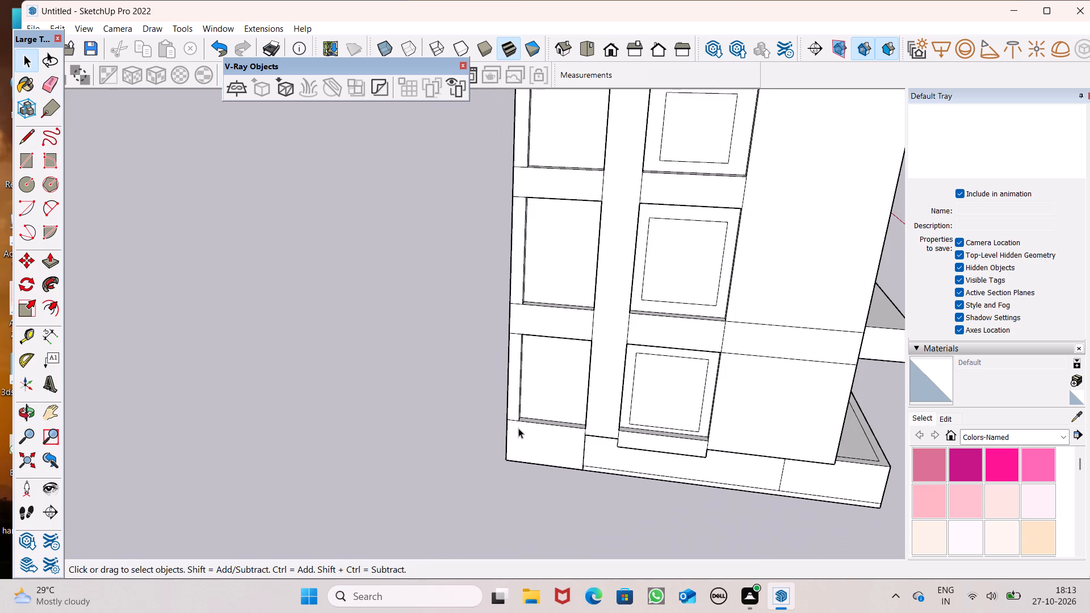
{"action": "scroll", "coordinate": [519, 428], "scroll_direction": "down", "scroll_amount": 2}
{"action": "middle_click_drag", "start_coordinate": [580, 429], "coordinate": [534, 316]}
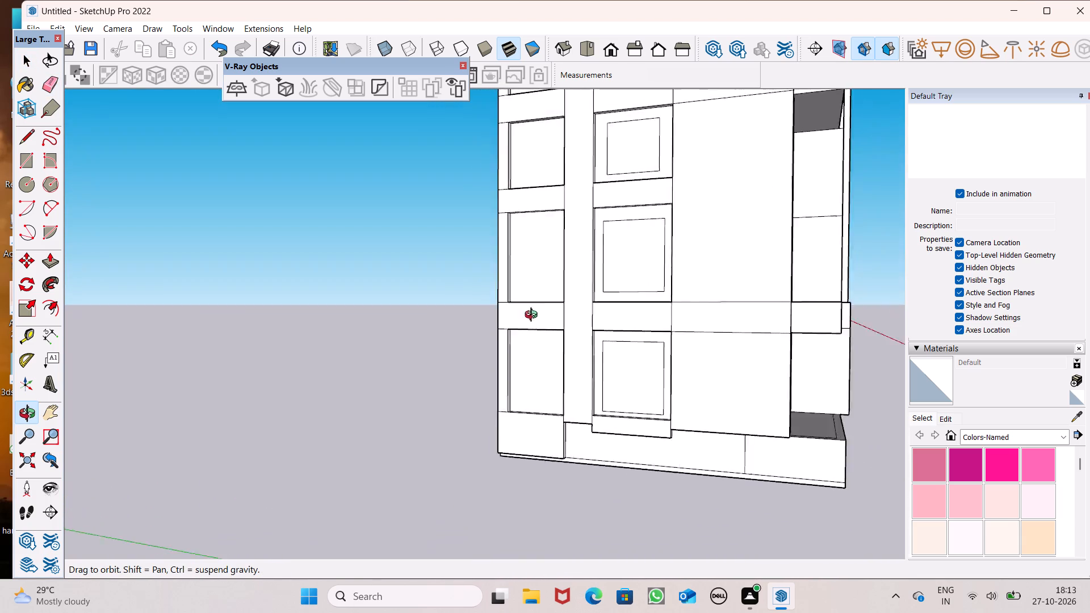
{"action": "middle_click_drag", "start_coordinate": [534, 316], "coordinate": [573, 314]}
{"action": "scroll", "coordinate": [583, 323], "scroll_direction": "down", "scroll_amount": 3}
{"action": "middle_click_drag", "start_coordinate": [588, 322], "coordinate": [703, 490]}
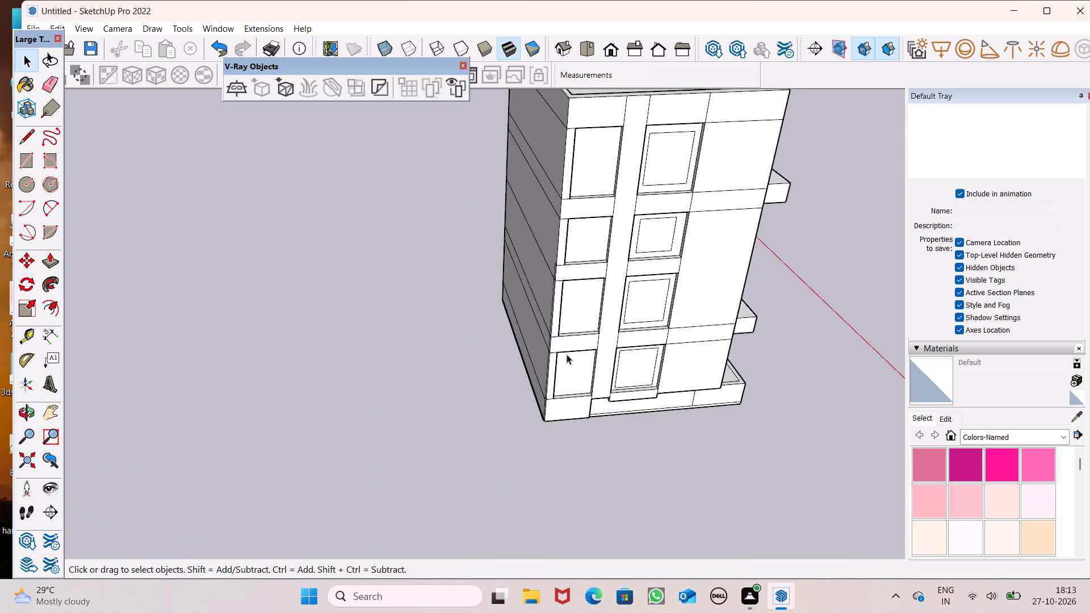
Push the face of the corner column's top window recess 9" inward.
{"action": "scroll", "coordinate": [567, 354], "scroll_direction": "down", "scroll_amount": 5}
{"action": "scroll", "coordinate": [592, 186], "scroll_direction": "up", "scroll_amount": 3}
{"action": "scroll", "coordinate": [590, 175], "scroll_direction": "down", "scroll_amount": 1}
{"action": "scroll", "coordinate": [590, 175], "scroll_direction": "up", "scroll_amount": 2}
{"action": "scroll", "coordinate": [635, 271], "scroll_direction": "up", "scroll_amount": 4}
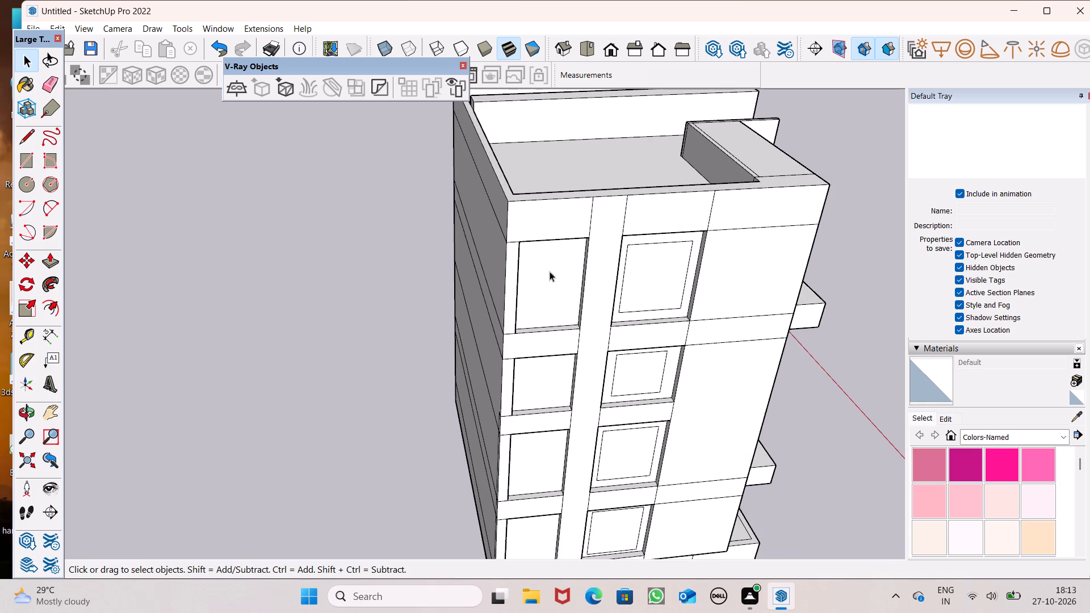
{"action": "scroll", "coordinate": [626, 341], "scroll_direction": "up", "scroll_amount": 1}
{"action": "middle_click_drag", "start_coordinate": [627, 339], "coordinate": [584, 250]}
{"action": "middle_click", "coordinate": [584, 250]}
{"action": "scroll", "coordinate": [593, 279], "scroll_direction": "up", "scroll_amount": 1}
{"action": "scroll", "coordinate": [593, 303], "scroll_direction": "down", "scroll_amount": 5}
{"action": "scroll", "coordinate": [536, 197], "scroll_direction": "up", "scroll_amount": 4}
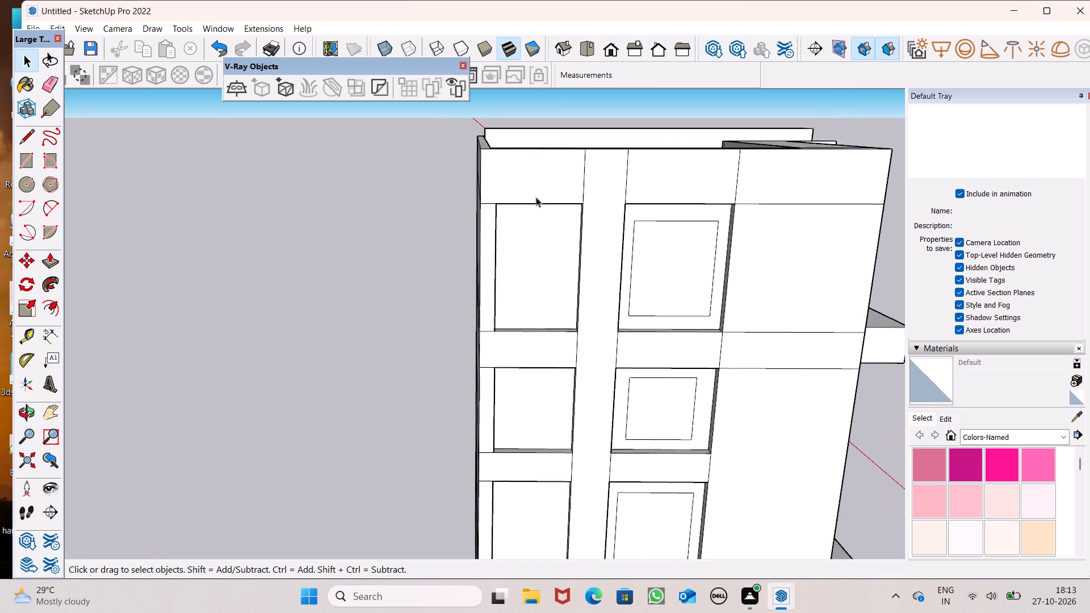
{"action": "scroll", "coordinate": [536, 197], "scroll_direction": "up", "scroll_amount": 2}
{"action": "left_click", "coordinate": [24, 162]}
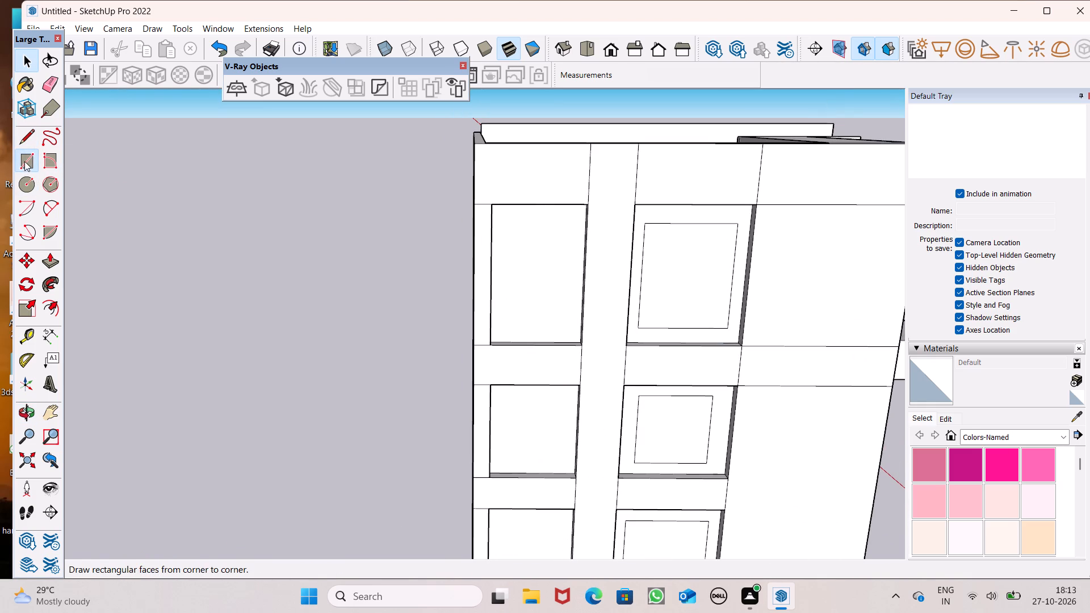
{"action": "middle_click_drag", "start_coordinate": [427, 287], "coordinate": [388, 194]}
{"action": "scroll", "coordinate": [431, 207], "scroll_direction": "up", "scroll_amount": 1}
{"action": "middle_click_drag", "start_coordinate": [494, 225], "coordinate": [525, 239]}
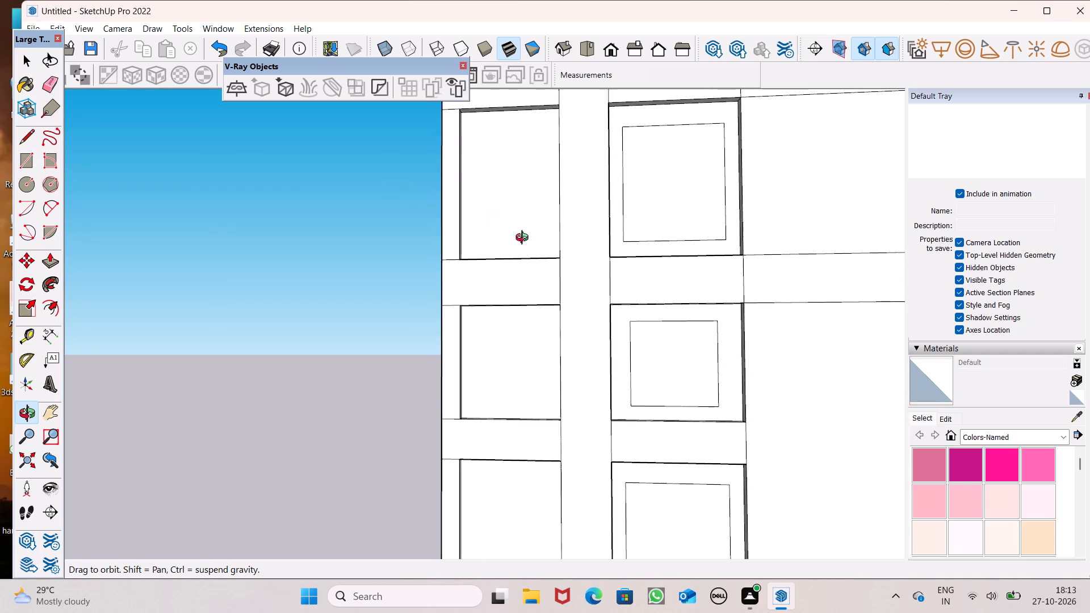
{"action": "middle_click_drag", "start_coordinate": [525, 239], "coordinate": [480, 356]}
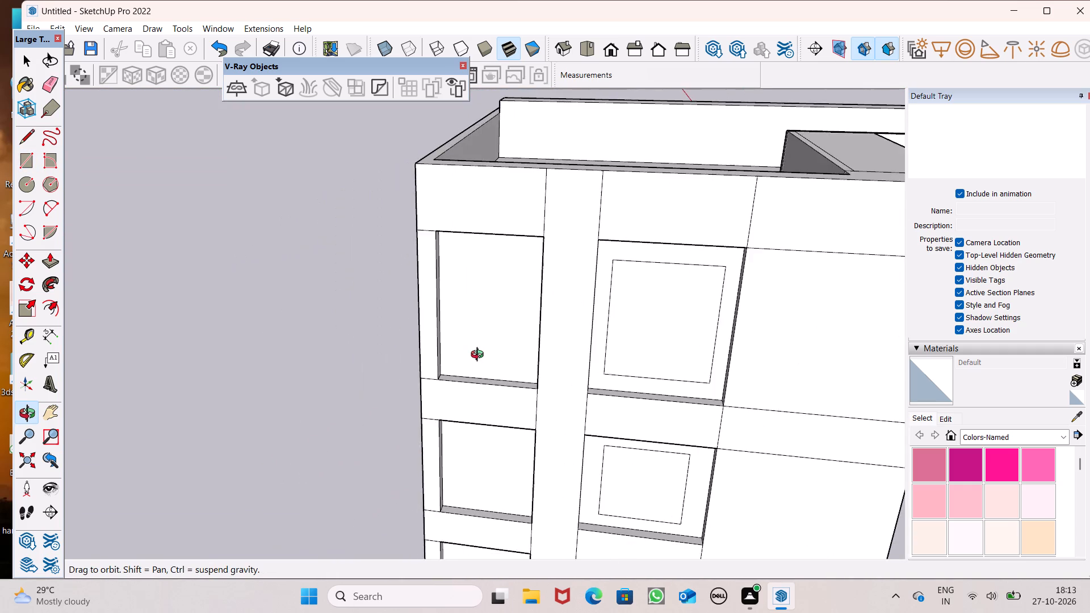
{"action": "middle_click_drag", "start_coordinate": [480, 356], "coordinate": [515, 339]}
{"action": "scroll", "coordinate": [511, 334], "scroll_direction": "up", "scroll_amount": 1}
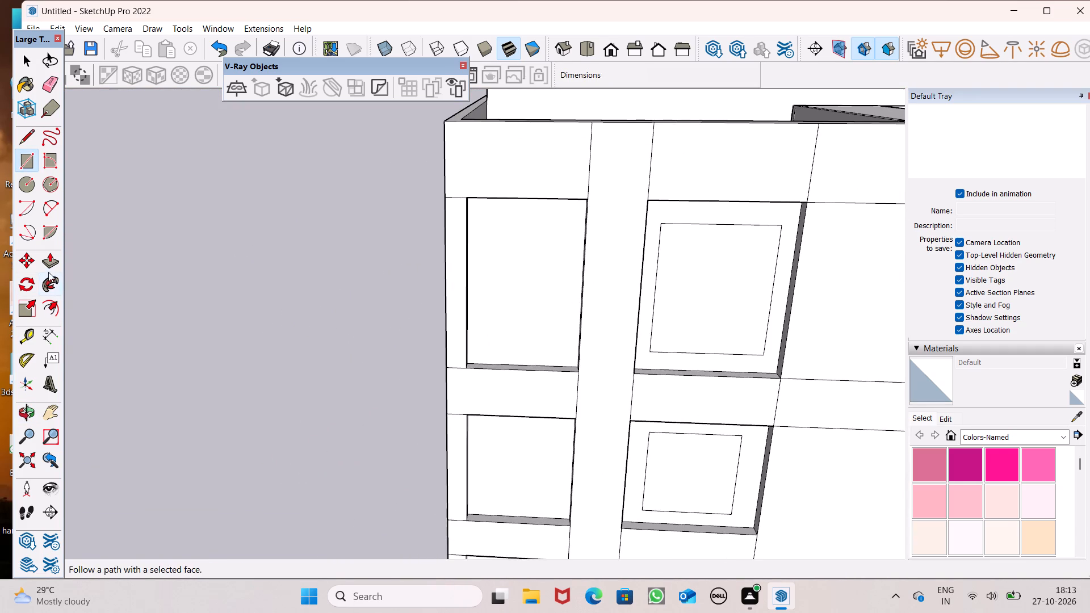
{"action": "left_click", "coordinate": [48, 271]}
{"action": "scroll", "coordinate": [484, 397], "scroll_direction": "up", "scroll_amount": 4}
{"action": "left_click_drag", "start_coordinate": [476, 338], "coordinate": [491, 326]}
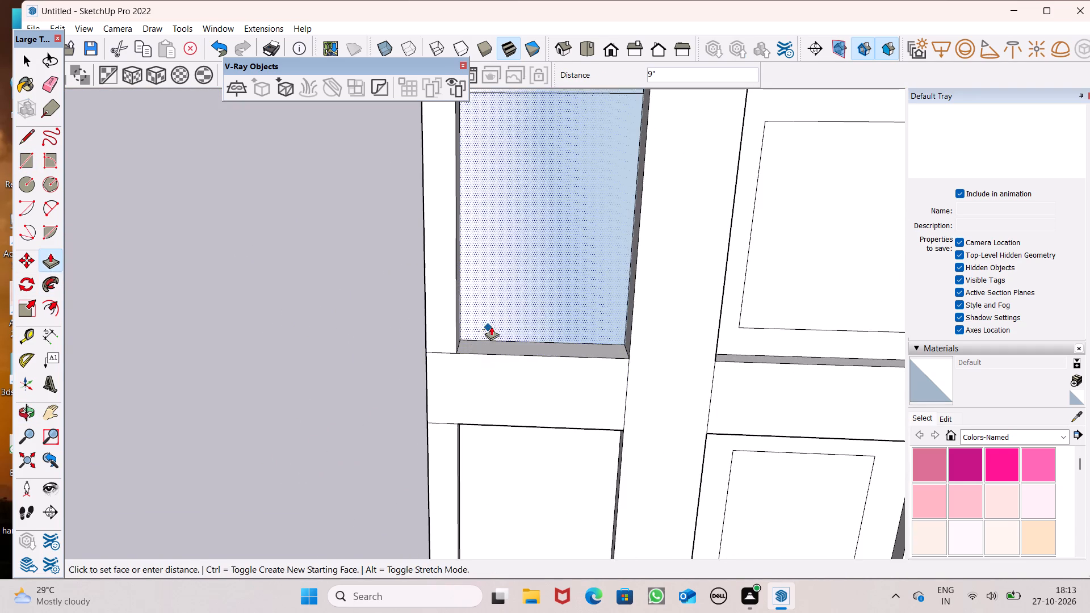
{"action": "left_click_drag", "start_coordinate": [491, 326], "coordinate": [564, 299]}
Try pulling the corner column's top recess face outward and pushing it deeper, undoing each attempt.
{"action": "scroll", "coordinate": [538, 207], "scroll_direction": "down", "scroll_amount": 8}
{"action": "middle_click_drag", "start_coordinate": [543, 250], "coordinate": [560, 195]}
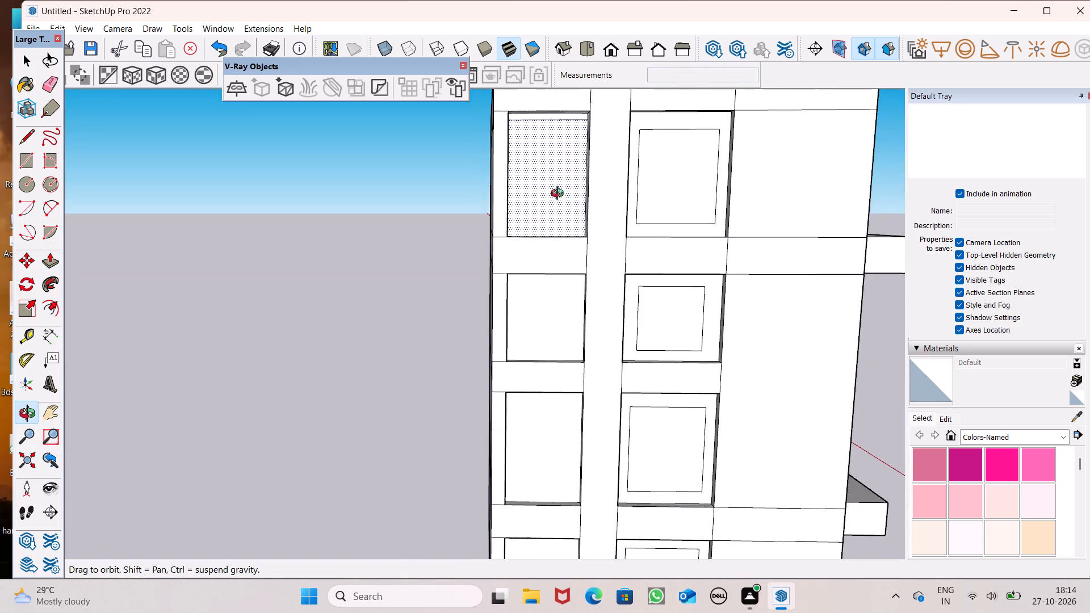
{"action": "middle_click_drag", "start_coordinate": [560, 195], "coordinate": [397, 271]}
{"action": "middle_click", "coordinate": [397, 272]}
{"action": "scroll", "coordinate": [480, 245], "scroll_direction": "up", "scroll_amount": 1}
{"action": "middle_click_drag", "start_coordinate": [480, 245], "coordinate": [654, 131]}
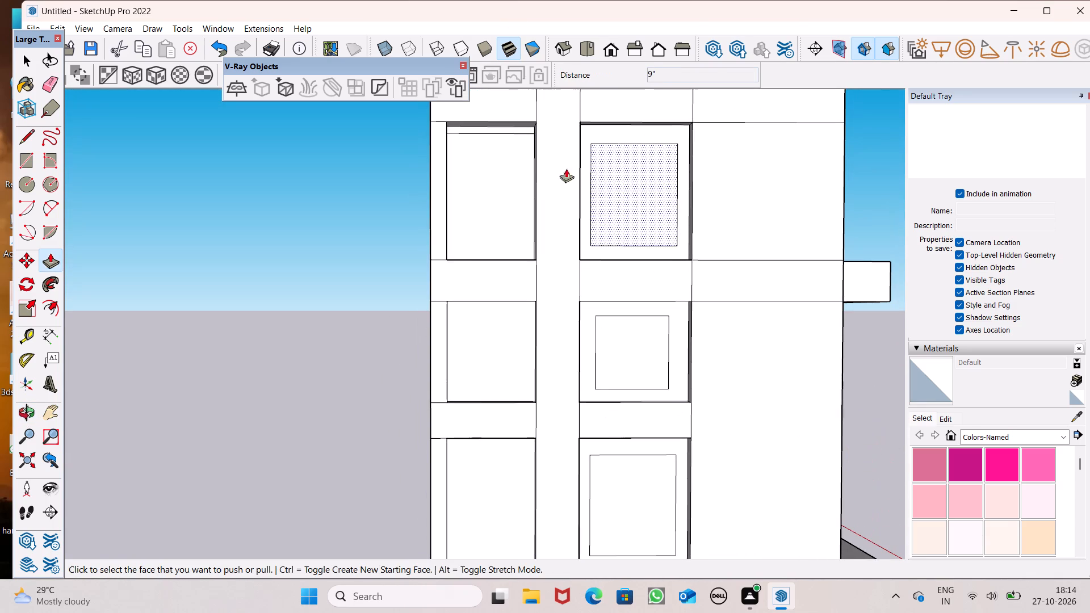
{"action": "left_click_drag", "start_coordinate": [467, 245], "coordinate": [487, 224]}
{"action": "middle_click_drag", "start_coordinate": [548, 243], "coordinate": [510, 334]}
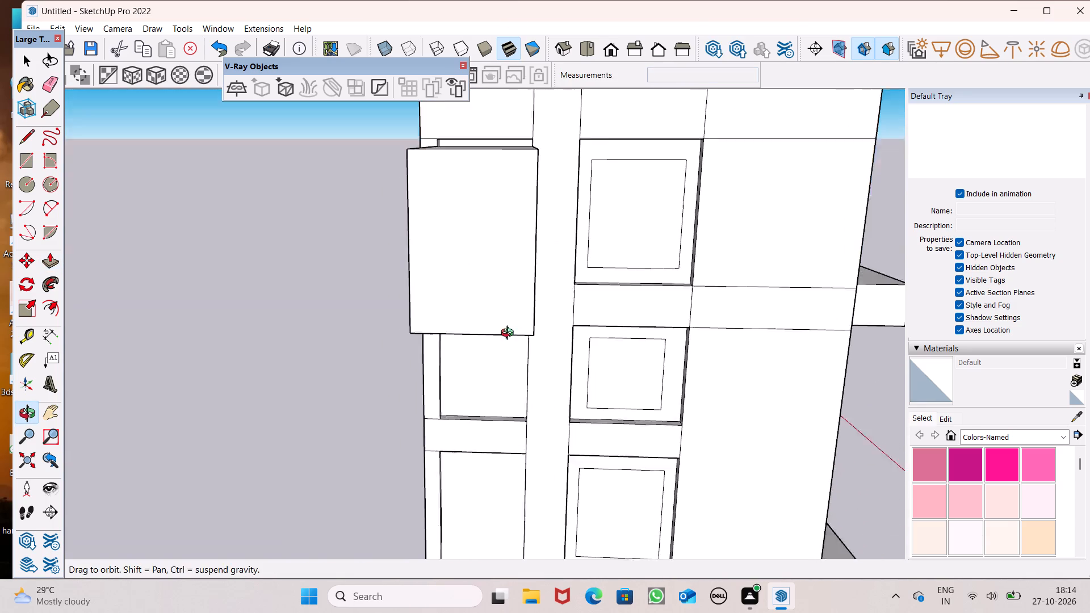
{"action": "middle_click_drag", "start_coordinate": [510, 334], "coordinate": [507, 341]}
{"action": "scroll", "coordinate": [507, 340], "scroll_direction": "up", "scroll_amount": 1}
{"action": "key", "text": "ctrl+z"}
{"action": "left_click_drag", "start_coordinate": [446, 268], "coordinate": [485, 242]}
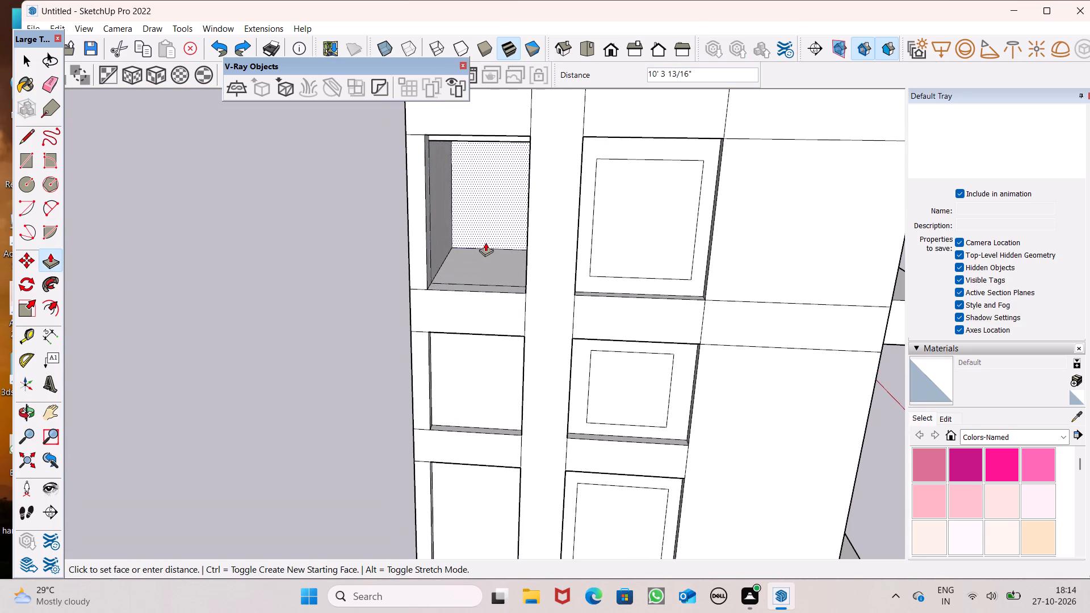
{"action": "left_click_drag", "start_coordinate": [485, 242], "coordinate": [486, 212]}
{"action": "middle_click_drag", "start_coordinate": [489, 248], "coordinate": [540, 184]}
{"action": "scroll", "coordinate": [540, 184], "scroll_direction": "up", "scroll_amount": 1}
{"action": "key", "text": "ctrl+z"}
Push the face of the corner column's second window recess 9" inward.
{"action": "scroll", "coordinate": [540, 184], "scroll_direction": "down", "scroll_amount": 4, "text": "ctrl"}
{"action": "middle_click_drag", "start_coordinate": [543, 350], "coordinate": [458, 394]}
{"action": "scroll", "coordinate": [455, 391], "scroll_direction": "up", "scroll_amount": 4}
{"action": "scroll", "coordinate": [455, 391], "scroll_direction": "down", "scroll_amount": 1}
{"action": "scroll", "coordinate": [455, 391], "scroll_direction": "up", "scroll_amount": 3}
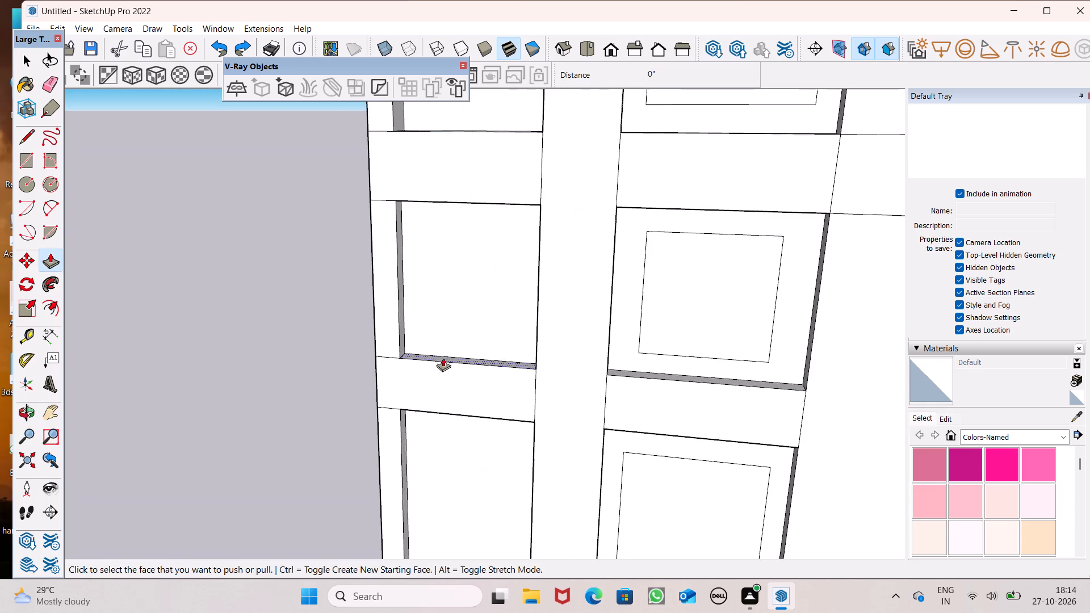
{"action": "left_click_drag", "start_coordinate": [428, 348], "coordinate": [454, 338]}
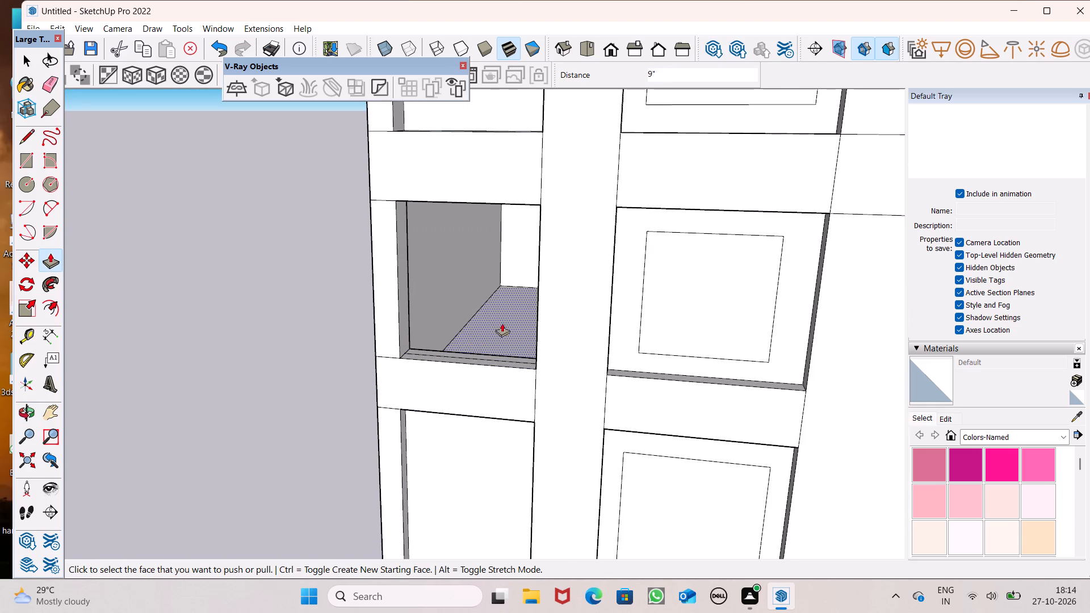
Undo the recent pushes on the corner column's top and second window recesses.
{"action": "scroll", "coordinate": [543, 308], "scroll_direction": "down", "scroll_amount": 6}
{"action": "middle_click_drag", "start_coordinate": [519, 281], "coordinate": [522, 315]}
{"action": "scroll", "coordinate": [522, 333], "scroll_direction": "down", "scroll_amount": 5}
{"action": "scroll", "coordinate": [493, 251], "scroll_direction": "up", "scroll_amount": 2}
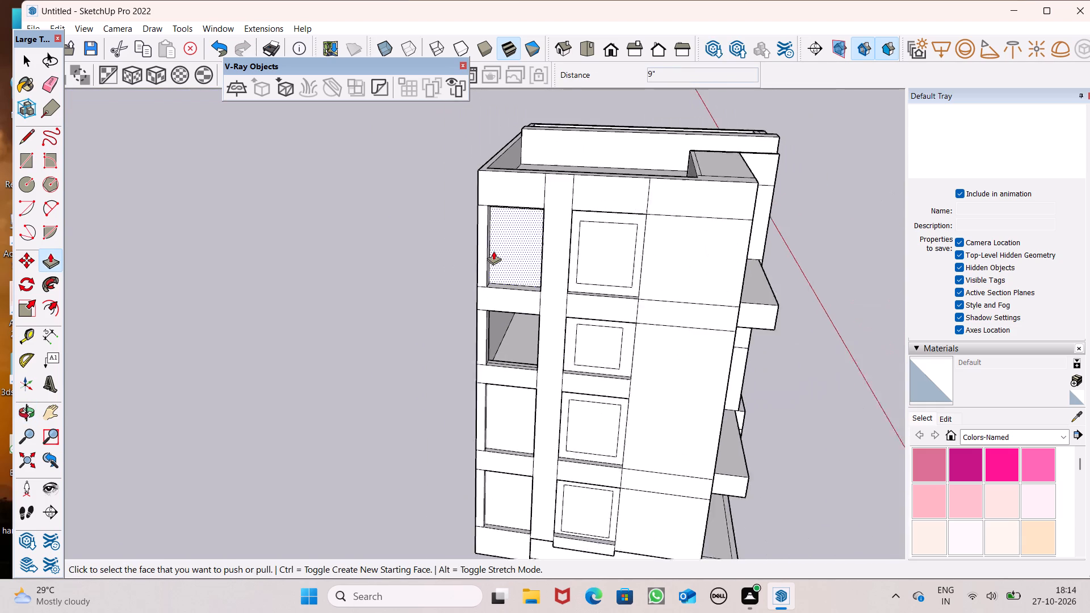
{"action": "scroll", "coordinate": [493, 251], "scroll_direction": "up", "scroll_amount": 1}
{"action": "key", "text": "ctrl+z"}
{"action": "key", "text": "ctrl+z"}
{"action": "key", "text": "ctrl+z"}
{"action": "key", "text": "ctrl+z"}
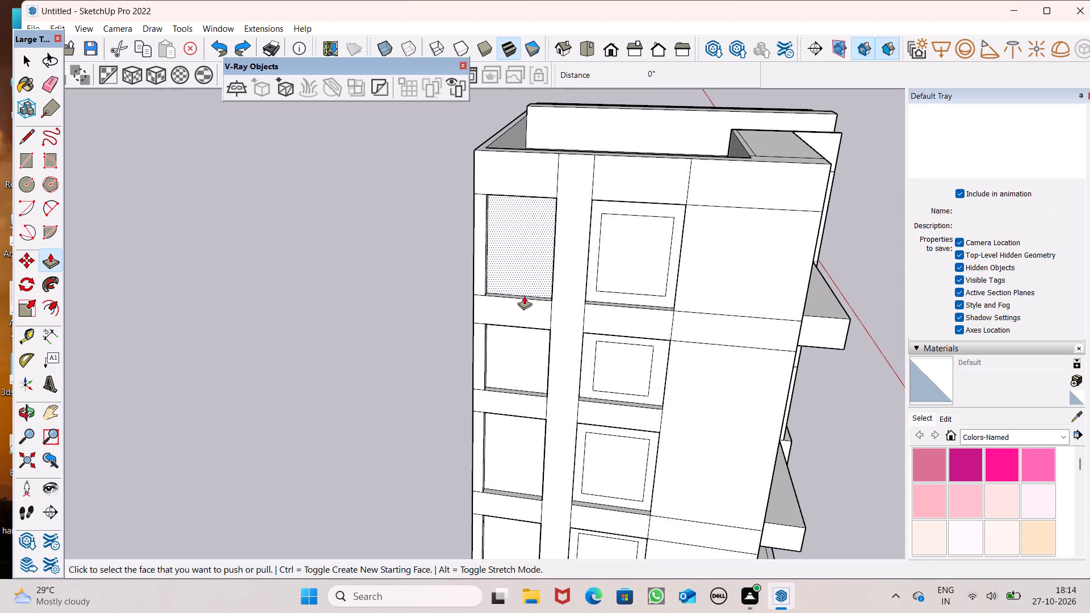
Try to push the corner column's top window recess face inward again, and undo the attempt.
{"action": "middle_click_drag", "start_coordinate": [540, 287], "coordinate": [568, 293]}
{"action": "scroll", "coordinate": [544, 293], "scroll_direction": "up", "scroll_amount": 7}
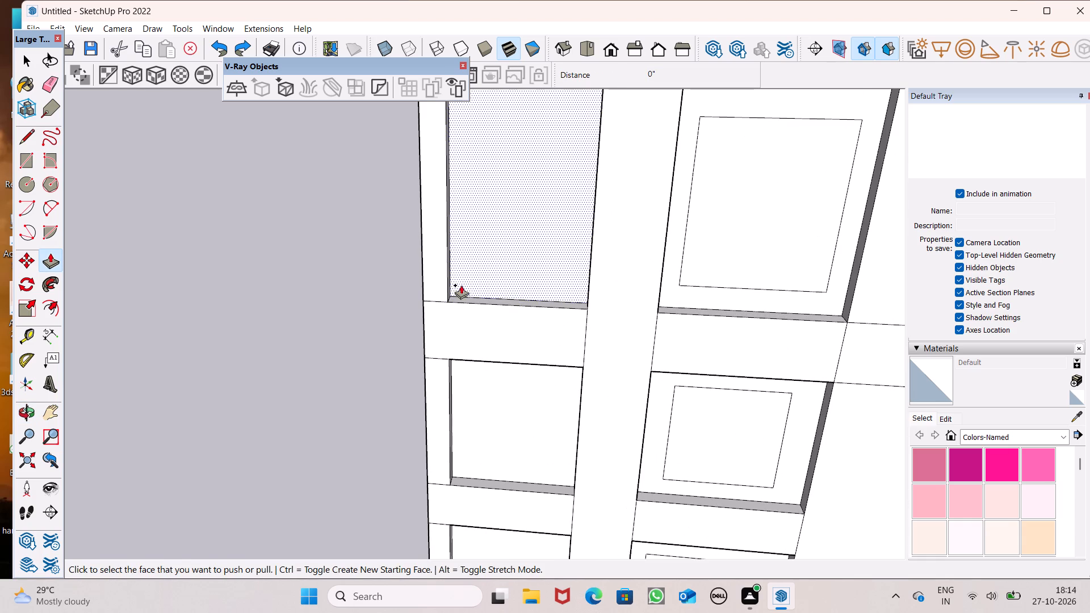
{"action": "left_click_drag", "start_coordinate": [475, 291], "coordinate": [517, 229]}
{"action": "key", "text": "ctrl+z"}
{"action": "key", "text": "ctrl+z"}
Push the face of the corner column's top window recess 9" inward.
{"action": "left_click_drag", "start_coordinate": [469, 287], "coordinate": [502, 263]}
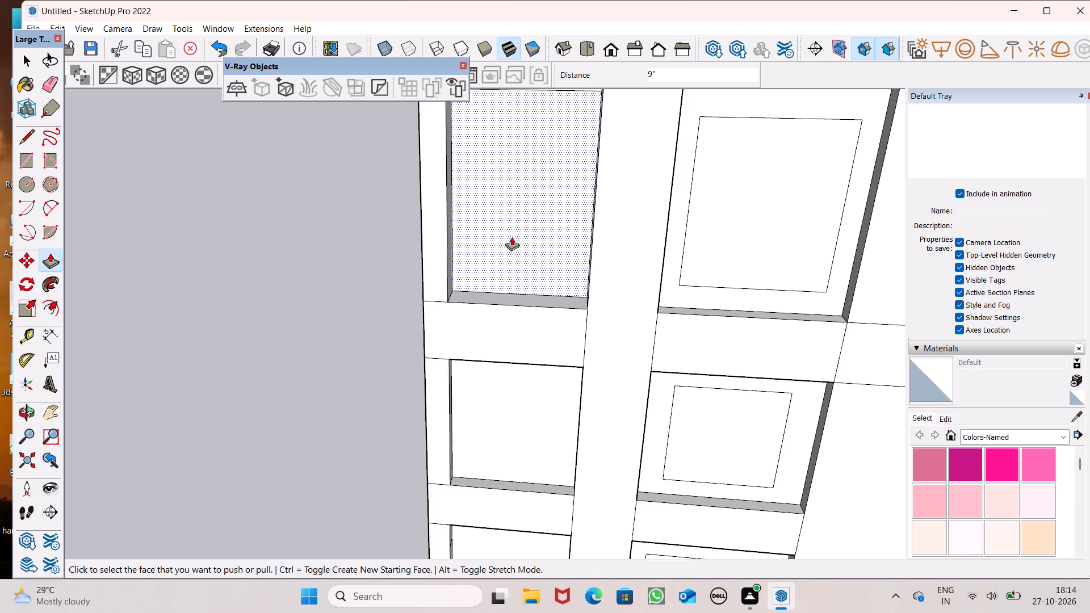
Push the face of the corner column's second window recess 9" inward.
{"action": "scroll", "coordinate": [512, 234], "scroll_direction": "down", "scroll_amount": 5}
{"action": "scroll", "coordinate": [512, 234], "scroll_direction": "up", "scroll_amount": 1}
{"action": "scroll", "coordinate": [512, 234], "scroll_direction": "down", "scroll_amount": 2}
{"action": "middle_click_drag", "start_coordinate": [538, 304], "coordinate": [513, 288]}
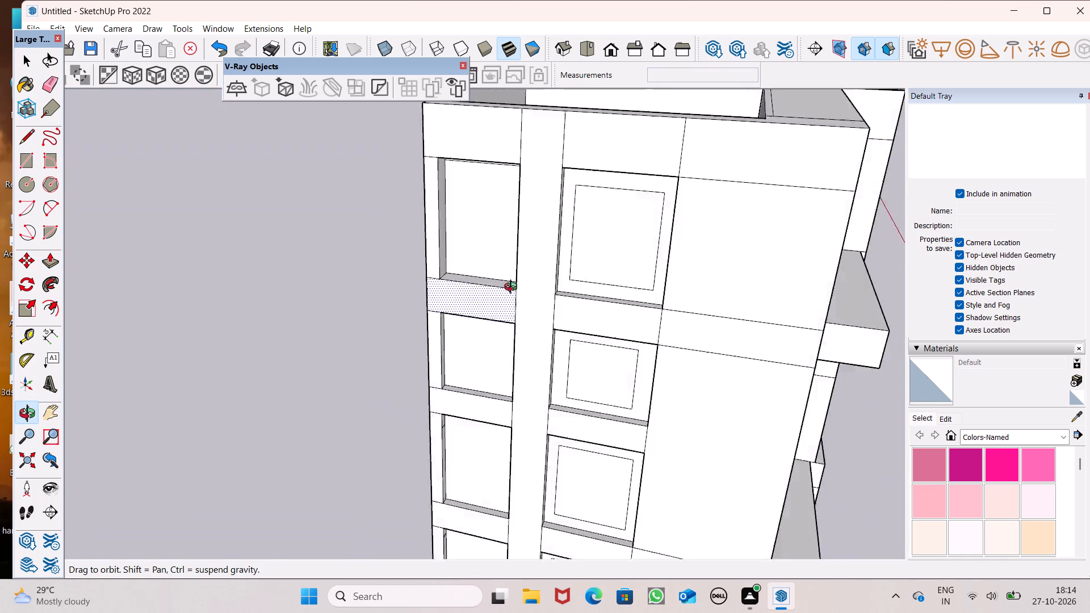
{"action": "middle_click_drag", "start_coordinate": [513, 288], "coordinate": [560, 201]}
{"action": "scroll", "coordinate": [463, 337], "scroll_direction": "up", "scroll_amount": 6}
{"action": "left_click_drag", "start_coordinate": [488, 323], "coordinate": [519, 311]}
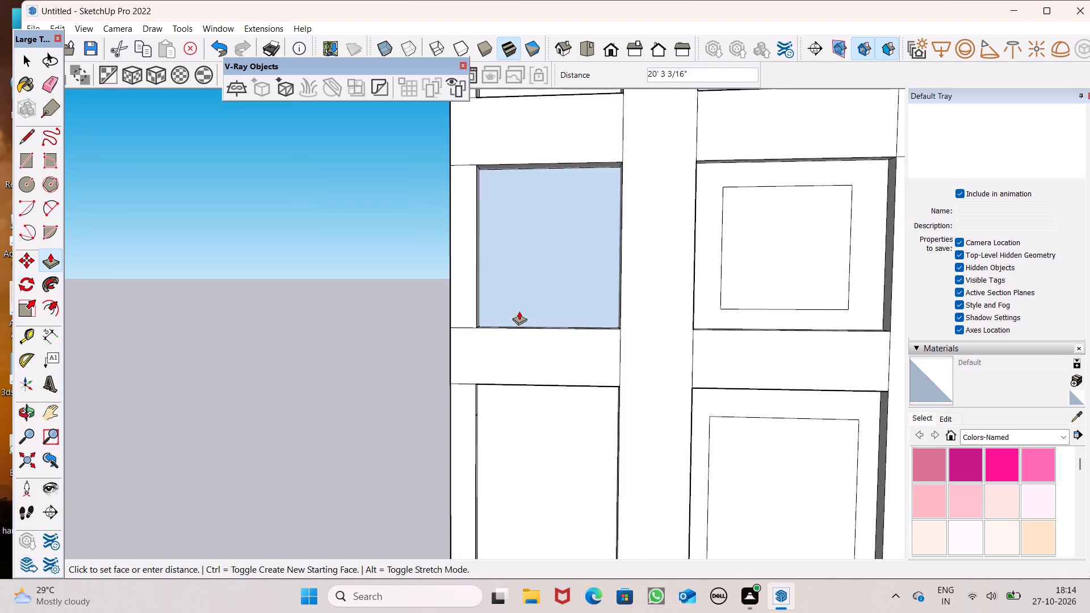
{"action": "left_click_drag", "start_coordinate": [519, 311], "coordinate": [532, 306]}
Push the face of the corner column's third window recess 9" inward.
{"action": "scroll", "coordinate": [531, 257], "scroll_direction": "down", "scroll_amount": 5}
{"action": "scroll", "coordinate": [540, 406], "scroll_direction": "up", "scroll_amount": 4}
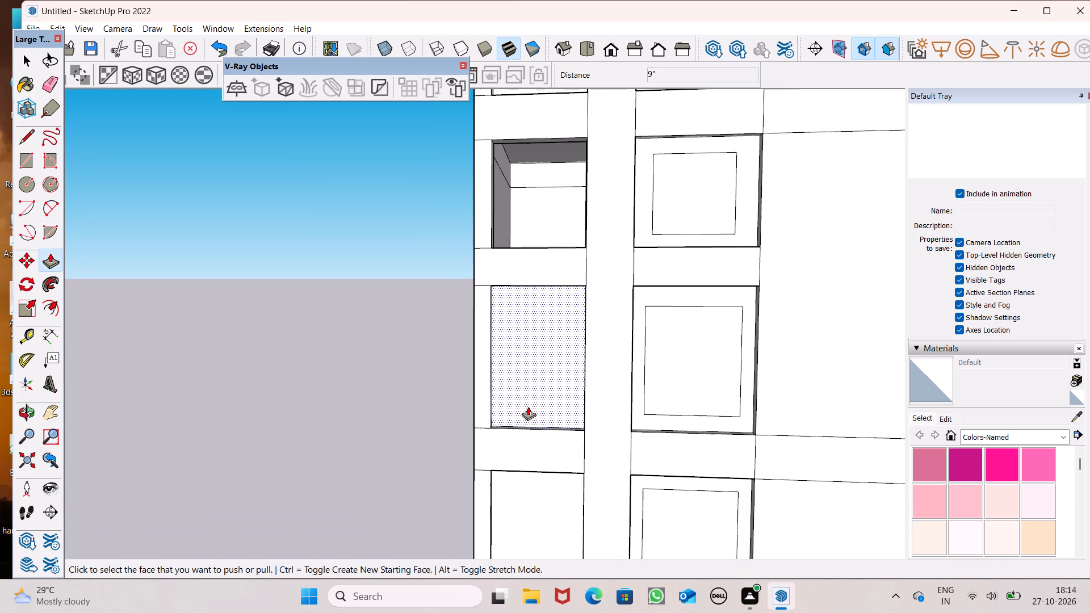
{"action": "left_click_drag", "start_coordinate": [500, 421], "coordinate": [555, 404]}
Examine the deepened window recesses of the corner column from the front, above and side of the building.
{"action": "scroll", "coordinate": [534, 267], "scroll_direction": "down", "scroll_amount": 5}
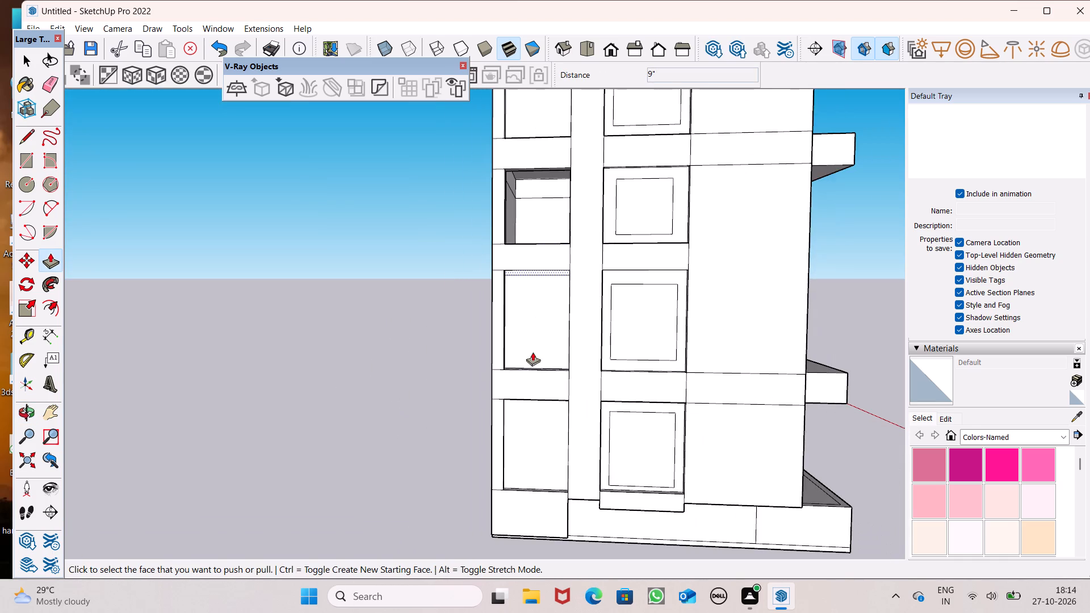
{"action": "middle_click_drag", "start_coordinate": [538, 359], "coordinate": [243, 413]}
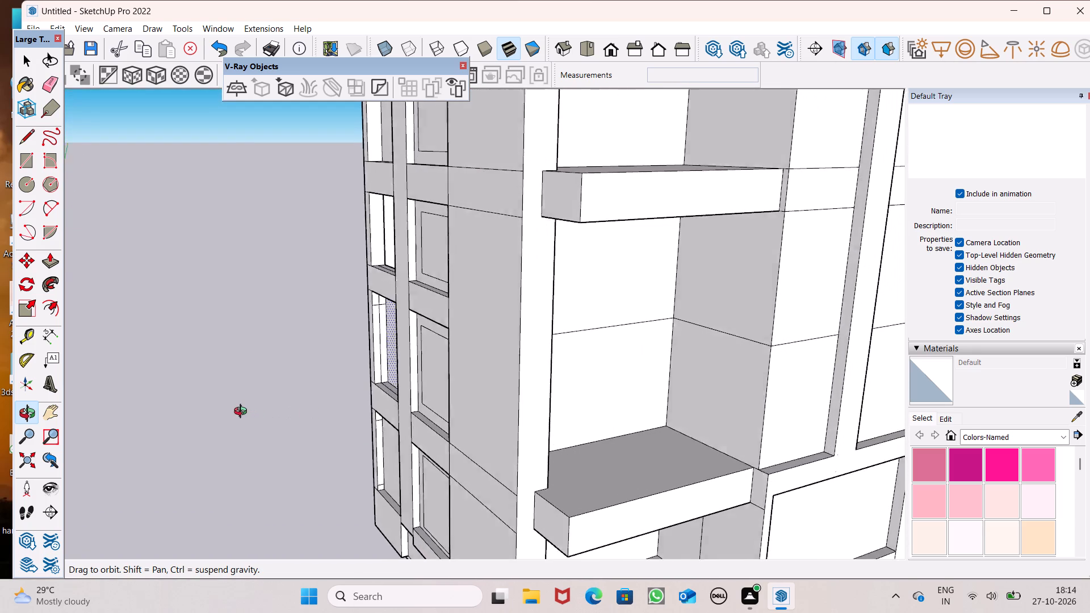
{"action": "middle_click_drag", "start_coordinate": [243, 413], "coordinate": [240, 514]}
{"action": "middle_click_drag", "start_coordinate": [244, 522], "coordinate": [250, 535]}
{"action": "scroll", "coordinate": [402, 359], "scroll_direction": "down", "scroll_amount": 4}
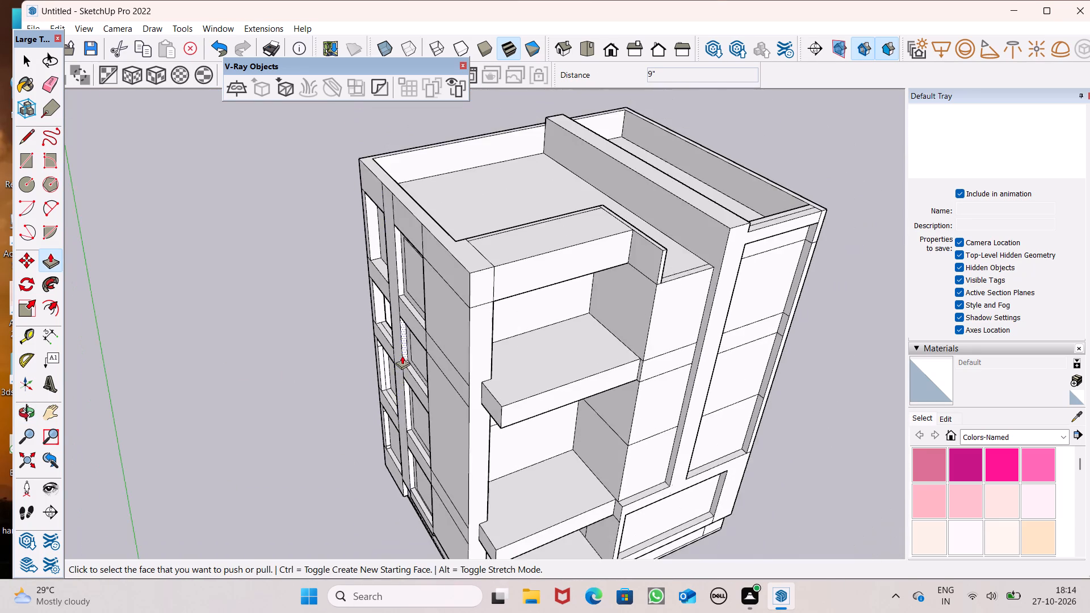
{"action": "middle_click_drag", "start_coordinate": [403, 355], "coordinate": [448, 278]}
{"action": "scroll", "coordinate": [448, 278], "scroll_direction": "up", "scroll_amount": 1}
{"action": "scroll", "coordinate": [448, 278], "scroll_direction": "down", "scroll_amount": 3}
{"action": "middle_click_drag", "start_coordinate": [418, 354], "coordinate": [802, 285]}
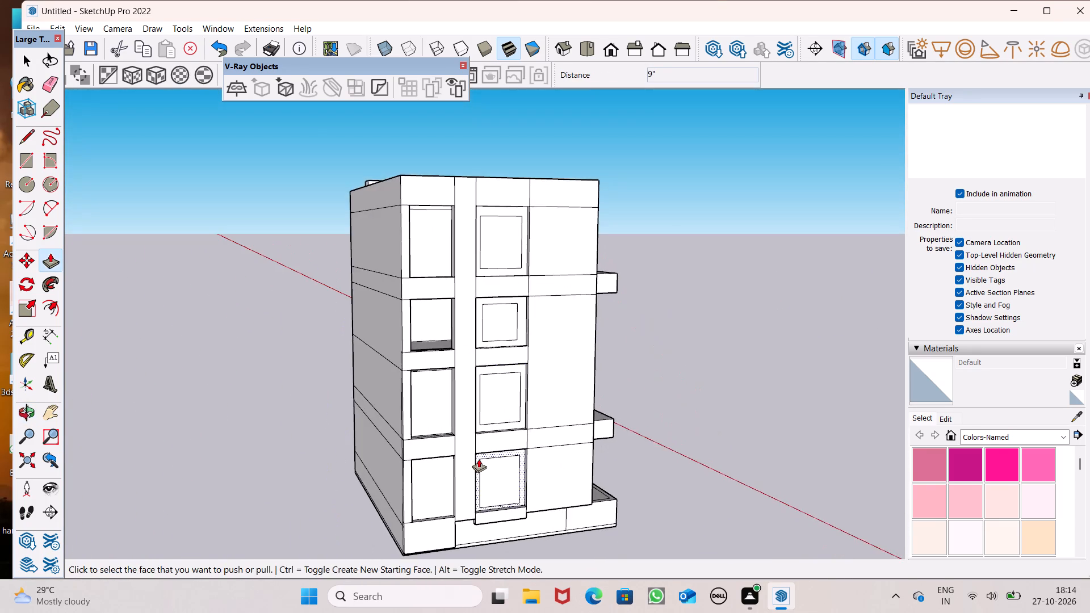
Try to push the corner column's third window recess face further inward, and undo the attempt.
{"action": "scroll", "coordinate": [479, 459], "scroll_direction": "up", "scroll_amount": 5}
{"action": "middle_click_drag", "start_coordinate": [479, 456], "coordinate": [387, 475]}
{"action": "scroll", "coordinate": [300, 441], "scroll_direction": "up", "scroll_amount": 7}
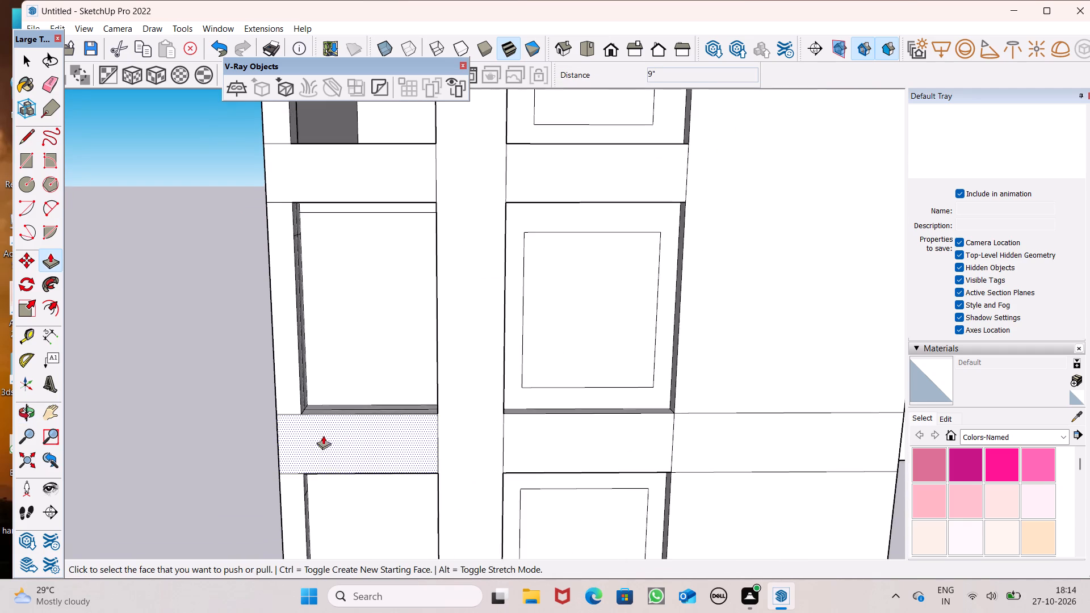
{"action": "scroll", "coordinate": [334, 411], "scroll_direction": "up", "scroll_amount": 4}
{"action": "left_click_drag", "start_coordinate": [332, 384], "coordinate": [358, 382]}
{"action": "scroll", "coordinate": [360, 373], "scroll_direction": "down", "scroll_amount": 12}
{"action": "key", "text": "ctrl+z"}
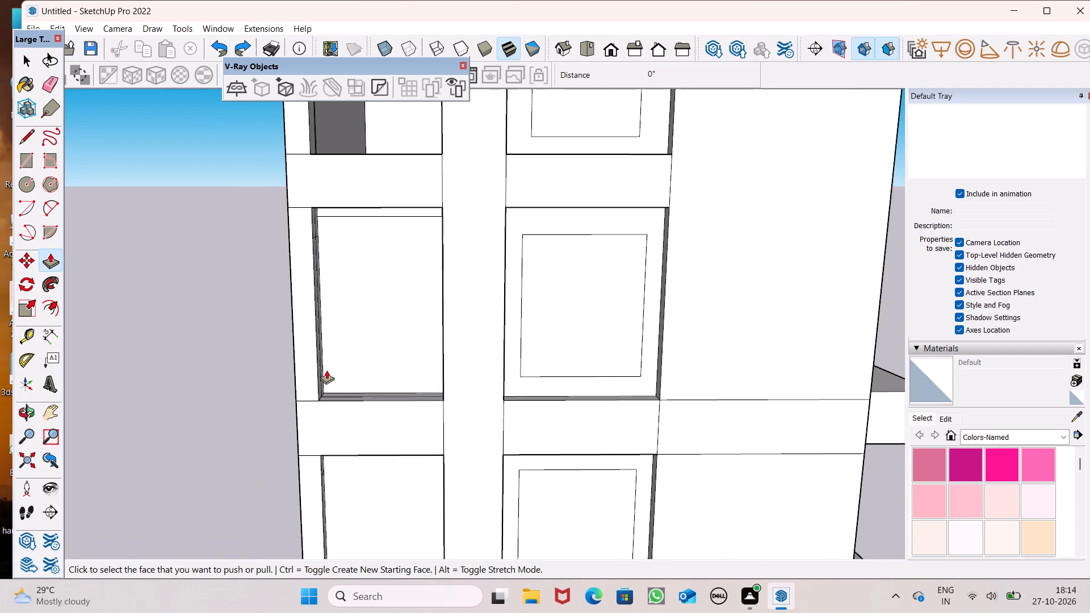
Push the face of the corner column's lowest window recess inward.
{"action": "middle_click_drag", "start_coordinate": [339, 364], "coordinate": [442, 356]}
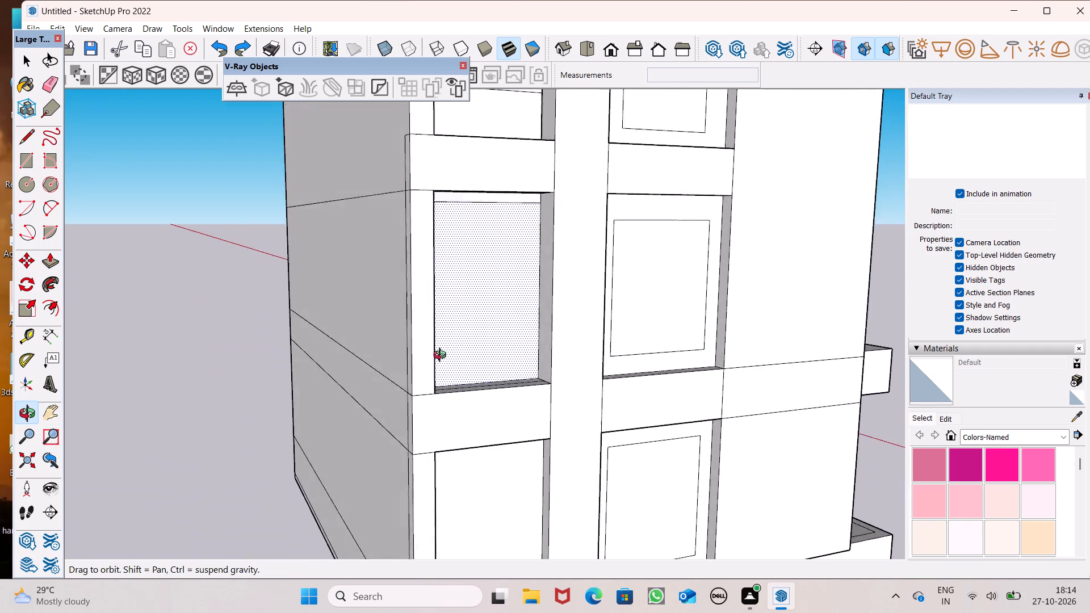
{"action": "middle_click_drag", "start_coordinate": [442, 356], "coordinate": [54, 385]}
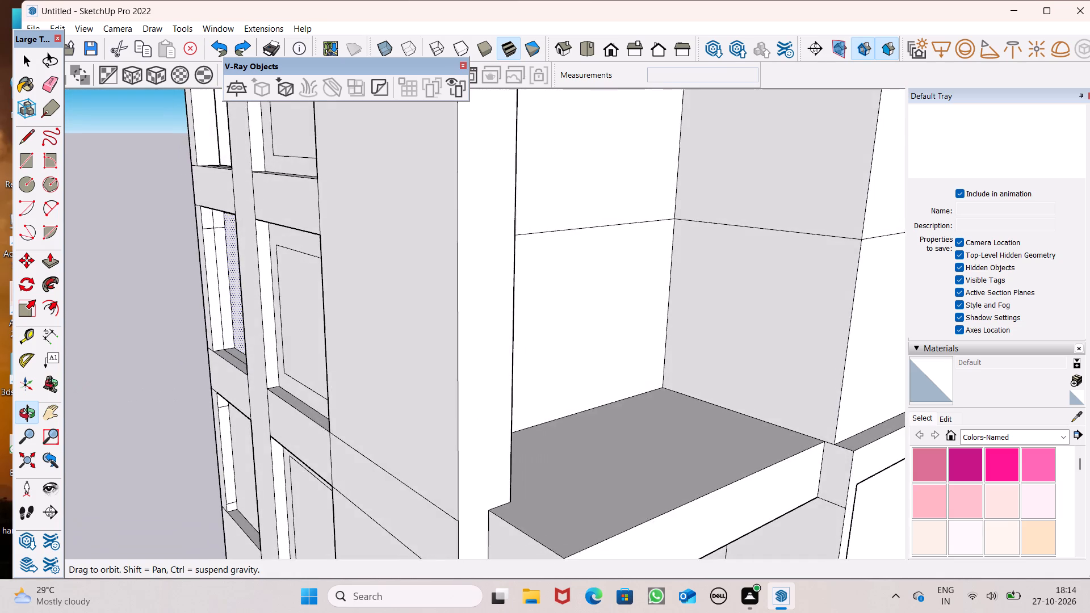
{"action": "middle_click_drag", "start_coordinate": [54, 385], "coordinate": [187, 372]}
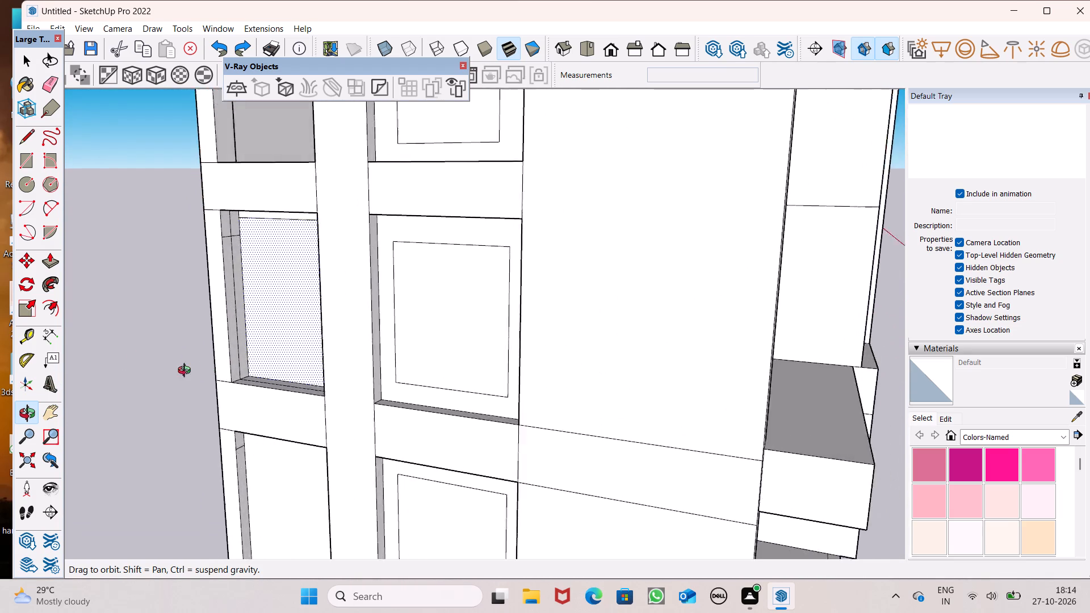
{"action": "middle_click_drag", "start_coordinate": [187, 372], "coordinate": [268, 350]}
{"action": "scroll", "coordinate": [368, 217], "scroll_direction": "down", "scroll_amount": 13}
{"action": "scroll", "coordinate": [351, 368], "scroll_direction": "up", "scroll_amount": 8}
{"action": "middle_click_drag", "start_coordinate": [353, 325], "coordinate": [417, 337]}
{"action": "scroll", "coordinate": [403, 283], "scroll_direction": "up", "scroll_amount": 6}
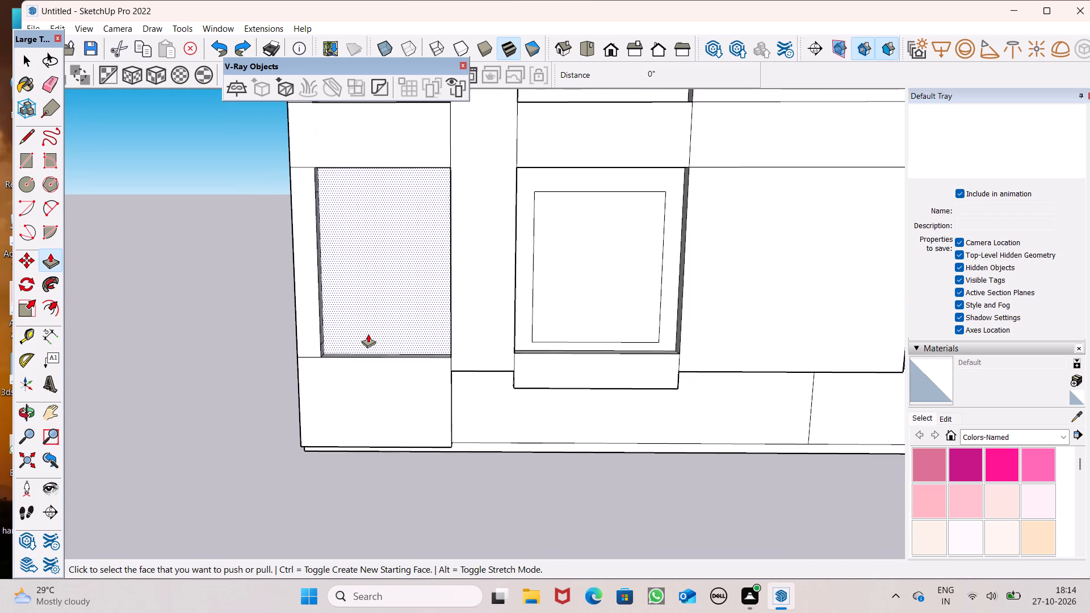
{"action": "left_click_drag", "start_coordinate": [346, 351], "coordinate": [401, 317]}
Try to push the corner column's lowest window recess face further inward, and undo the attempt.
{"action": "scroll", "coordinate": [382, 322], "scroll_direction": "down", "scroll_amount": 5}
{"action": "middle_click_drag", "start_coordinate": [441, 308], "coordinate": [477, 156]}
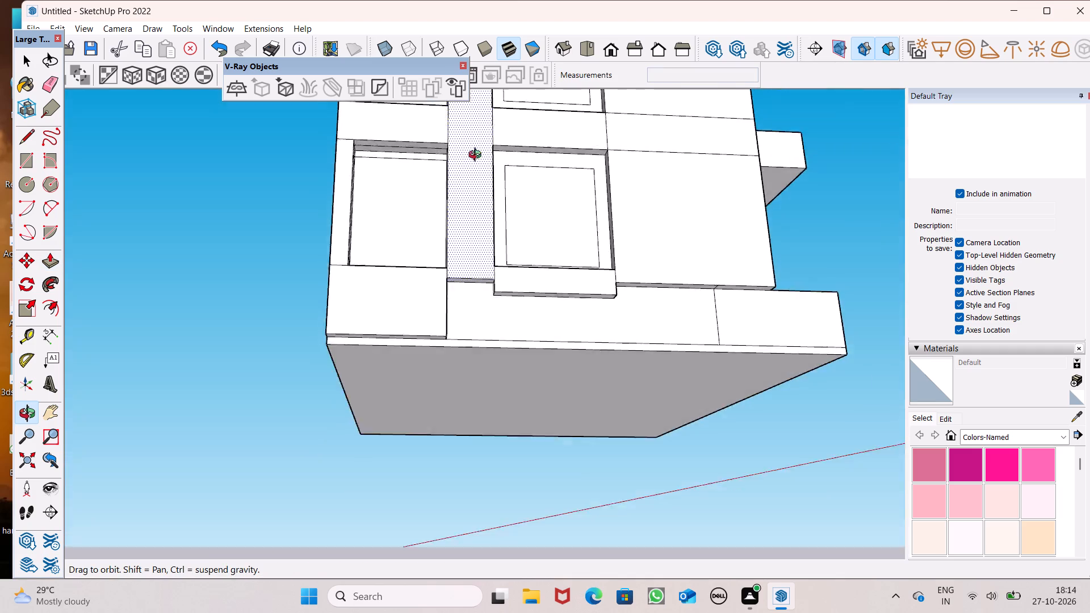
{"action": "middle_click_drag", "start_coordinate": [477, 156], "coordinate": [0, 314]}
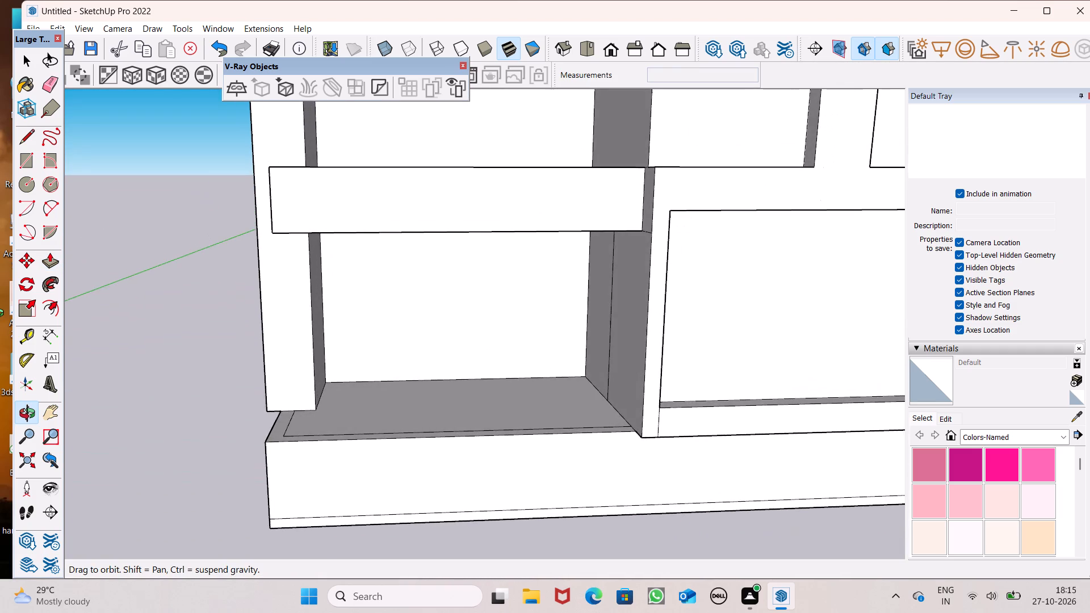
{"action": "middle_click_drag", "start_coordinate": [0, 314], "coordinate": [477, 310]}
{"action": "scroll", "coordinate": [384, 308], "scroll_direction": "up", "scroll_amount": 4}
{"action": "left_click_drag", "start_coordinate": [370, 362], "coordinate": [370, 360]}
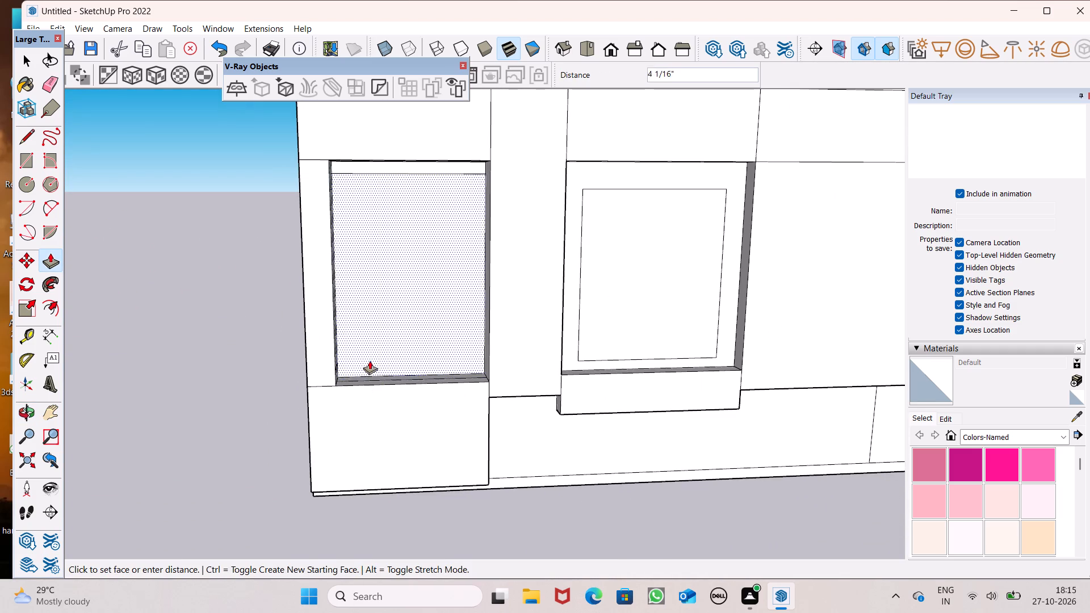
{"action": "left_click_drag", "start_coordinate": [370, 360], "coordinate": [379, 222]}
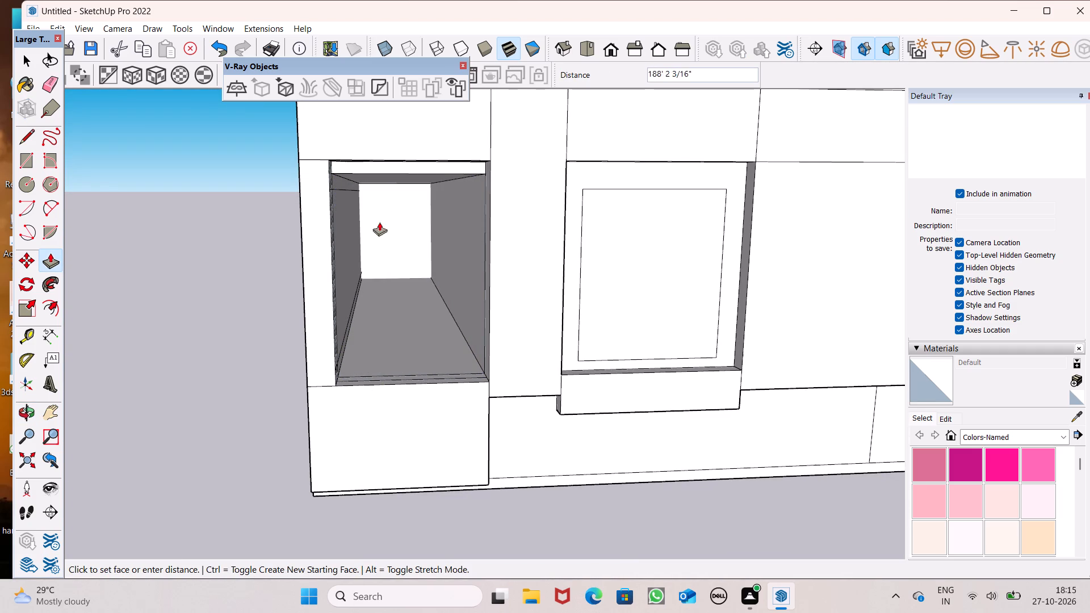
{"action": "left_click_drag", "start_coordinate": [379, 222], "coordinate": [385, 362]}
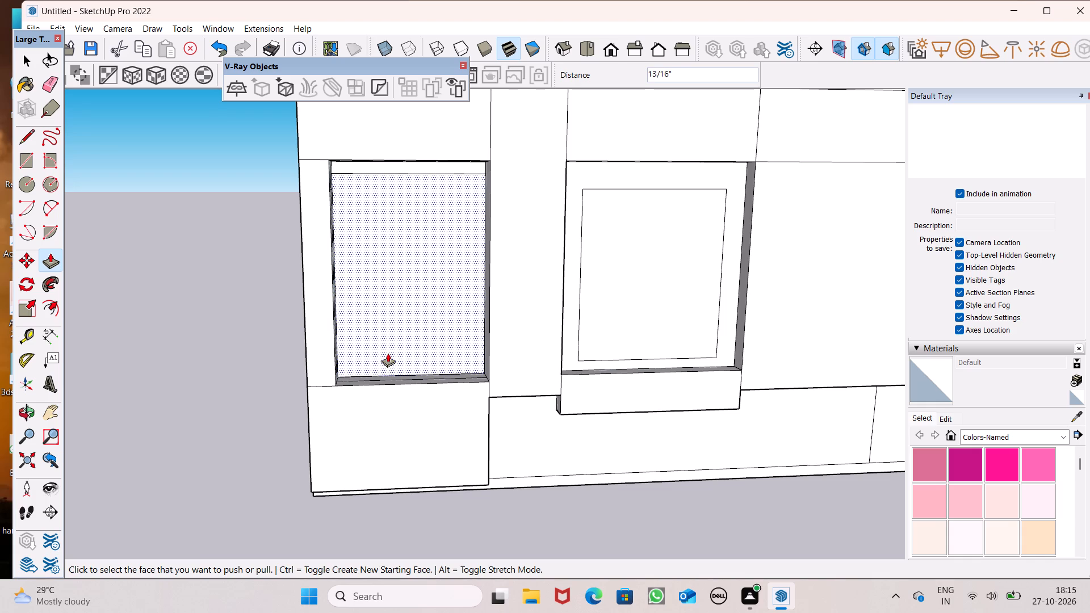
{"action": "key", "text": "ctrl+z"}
Push the lowest inset window face in the bay beside the corner column 9" inward to open it.
{"action": "scroll", "coordinate": [285, 288], "scroll_direction": "down", "scroll_amount": 6}
{"action": "scroll", "coordinate": [496, 303], "scroll_direction": "up", "scroll_amount": 2}
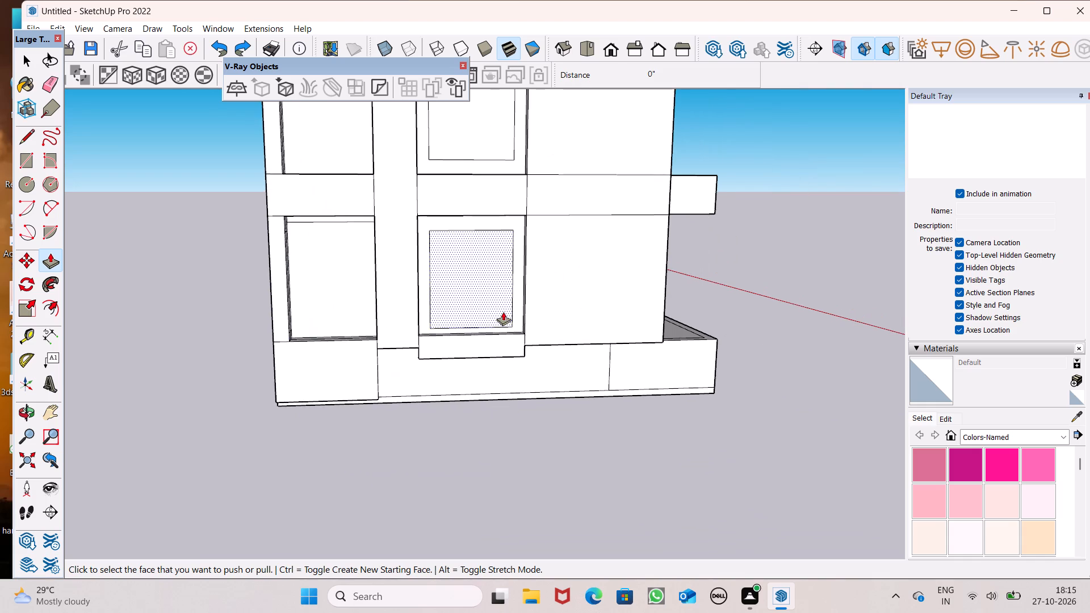
{"action": "scroll", "coordinate": [503, 312], "scroll_direction": "up", "scroll_amount": 1}
{"action": "left_click_drag", "start_coordinate": [448, 318], "coordinate": [493, 292]}
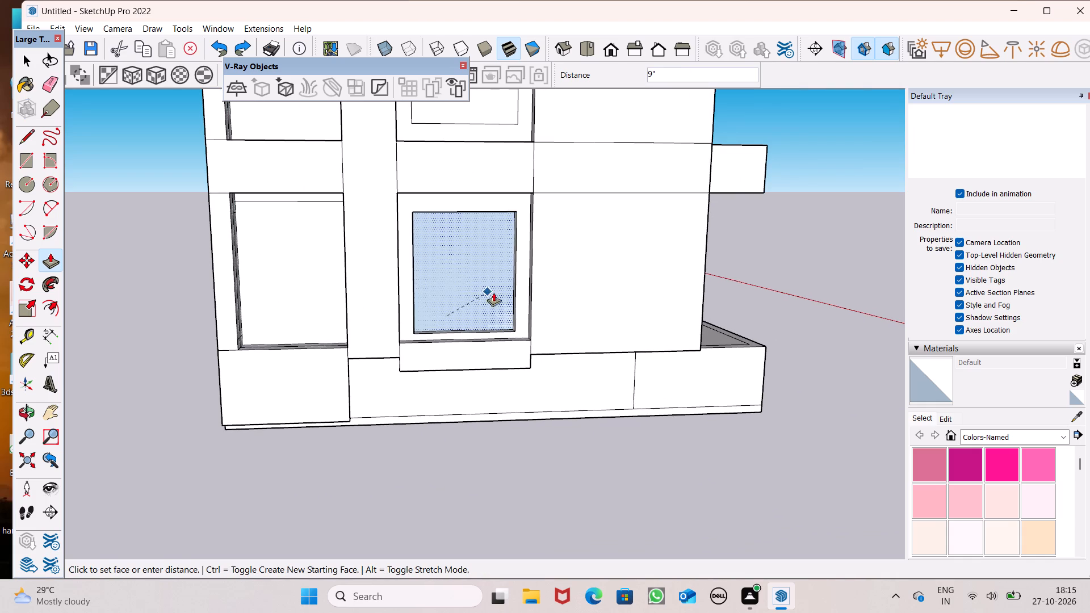
{"action": "left_click_drag", "start_coordinate": [493, 292], "coordinate": [494, 292]}
Examine the lowest window opening beside the corner column from outside and from within the building's interior.
{"action": "scroll", "coordinate": [500, 334], "scroll_direction": "down", "scroll_amount": 7}
{"action": "scroll", "coordinate": [511, 152], "scroll_direction": "up", "scroll_amount": 5}
{"action": "middle_click_drag", "start_coordinate": [531, 303], "coordinate": [515, 272]}
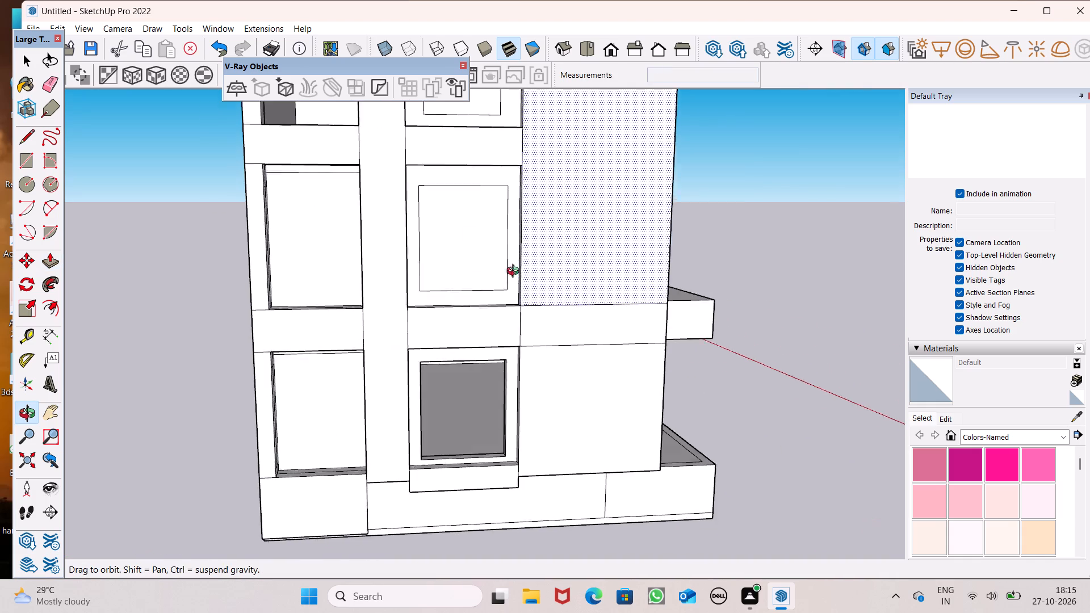
{"action": "middle_click_drag", "start_coordinate": [515, 272], "coordinate": [379, 237]}
{"action": "scroll", "coordinate": [385, 381], "scroll_direction": "up", "scroll_amount": 6}
{"action": "scroll", "coordinate": [387, 430], "scroll_direction": "up", "scroll_amount": 1}
{"action": "middle_click_drag", "start_coordinate": [387, 430], "coordinate": [337, 424]}
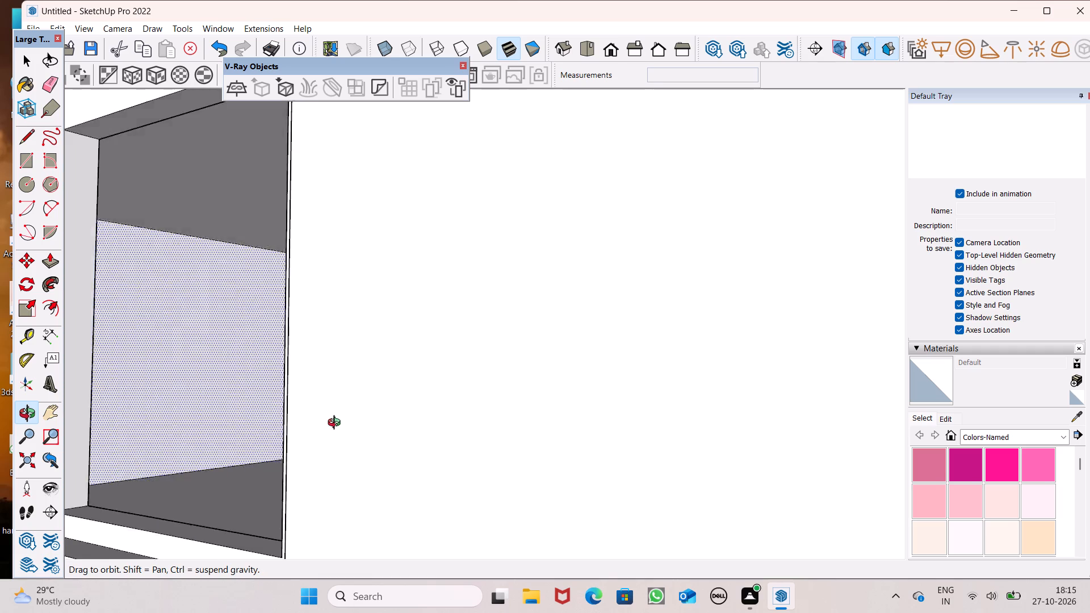
{"action": "middle_click_drag", "start_coordinate": [337, 424], "coordinate": [460, 445]}
{"action": "scroll", "coordinate": [615, 394], "scroll_direction": "down", "scroll_amount": 11}
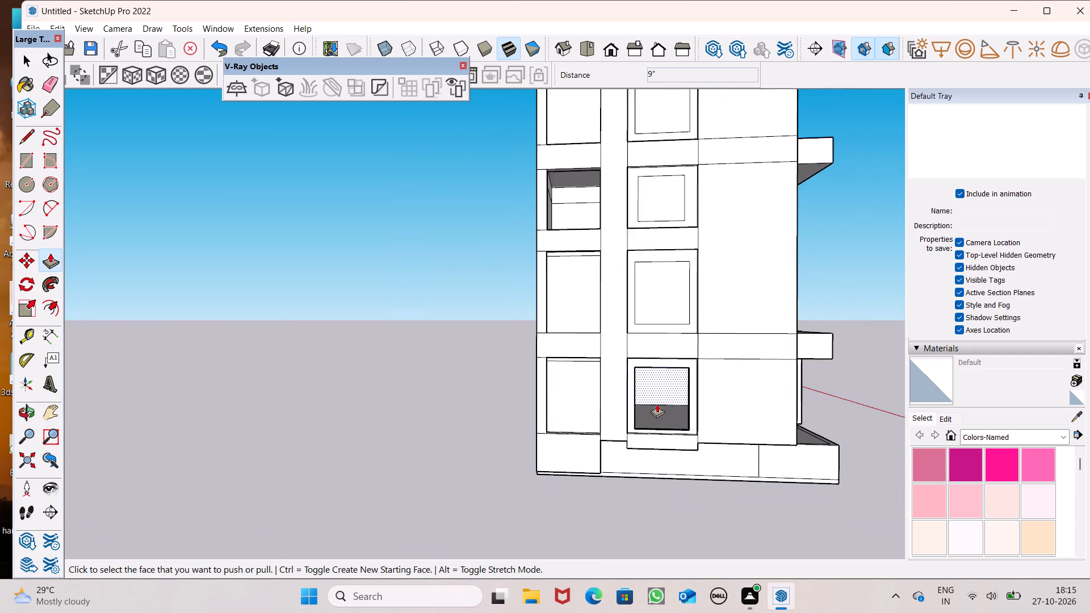
{"action": "middle_click_drag", "start_coordinate": [673, 414], "coordinate": [283, 394]}
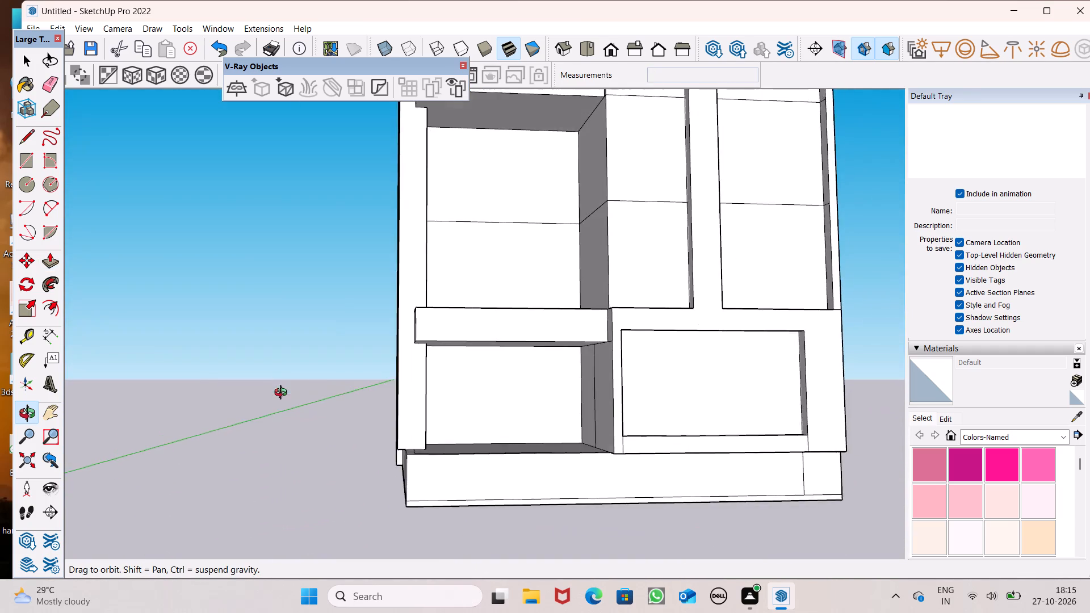
{"action": "middle_click_drag", "start_coordinate": [283, 394], "coordinate": [464, 384]}
{"action": "scroll", "coordinate": [560, 396], "scroll_direction": "up", "scroll_amount": 13}
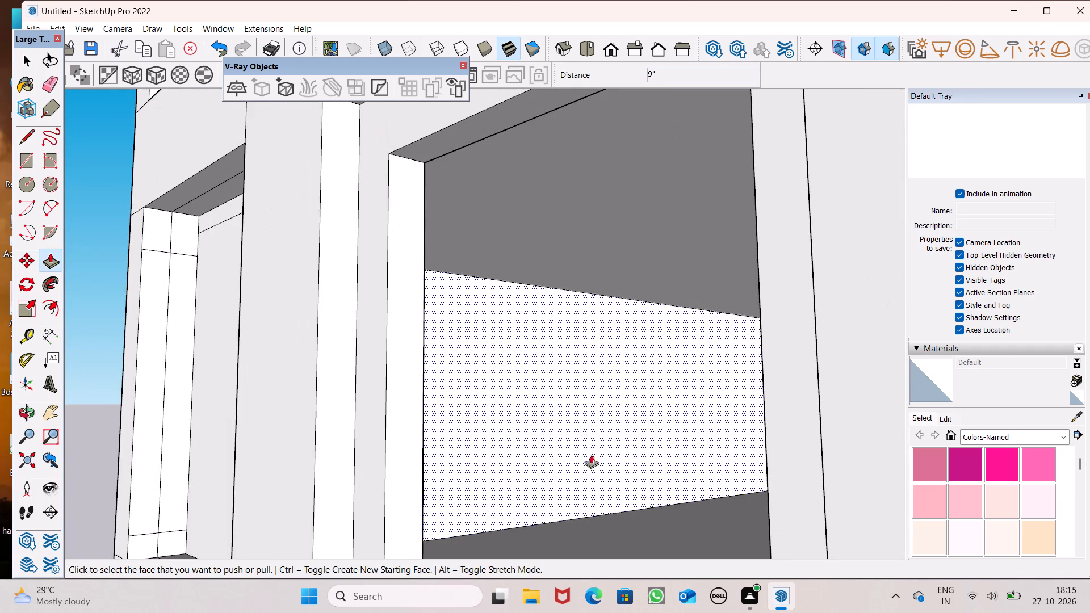
{"action": "middle_click_drag", "start_coordinate": [627, 464], "coordinate": [672, 471]}
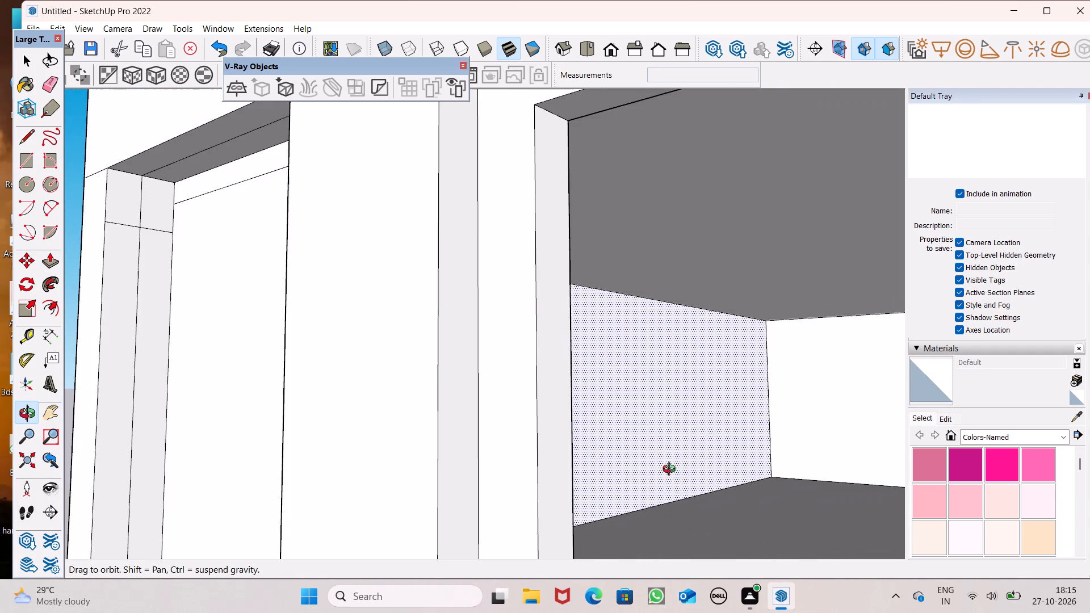
{"action": "middle_click_drag", "start_coordinate": [672, 471], "coordinate": [702, 463]}
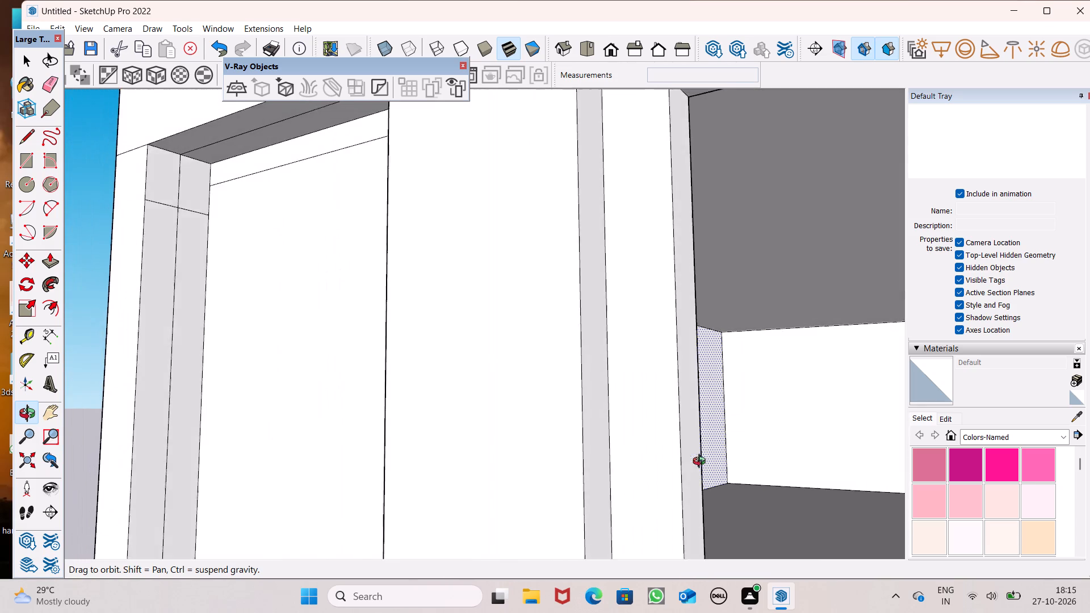
{"action": "middle_click_drag", "start_coordinate": [702, 463], "coordinate": [643, 482]}
{"action": "scroll", "coordinate": [631, 514], "scroll_direction": "up", "scroll_amount": 9}
{"action": "middle_click_drag", "start_coordinate": [645, 523], "coordinate": [446, 554]}
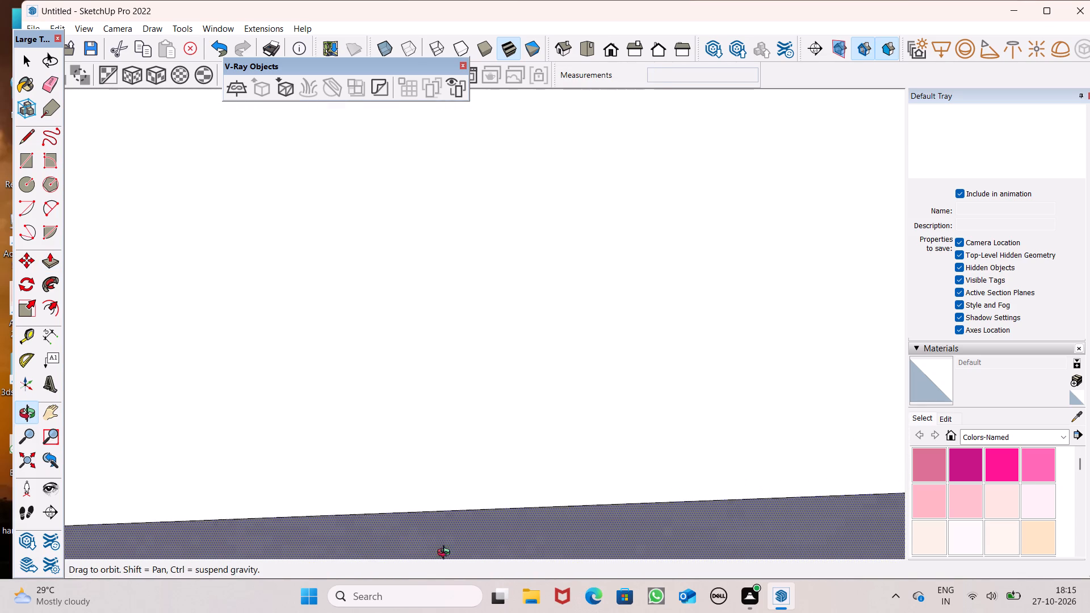
{"action": "middle_click_drag", "start_coordinate": [446, 554], "coordinate": [272, 475]}
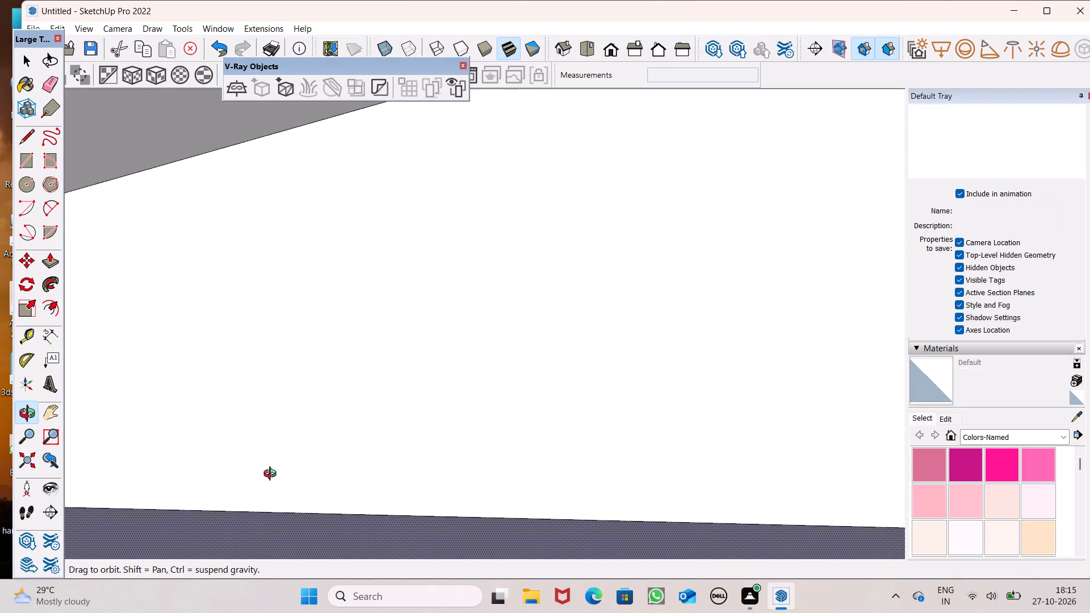
{"action": "middle_click_drag", "start_coordinate": [272, 475], "coordinate": [141, 499]}
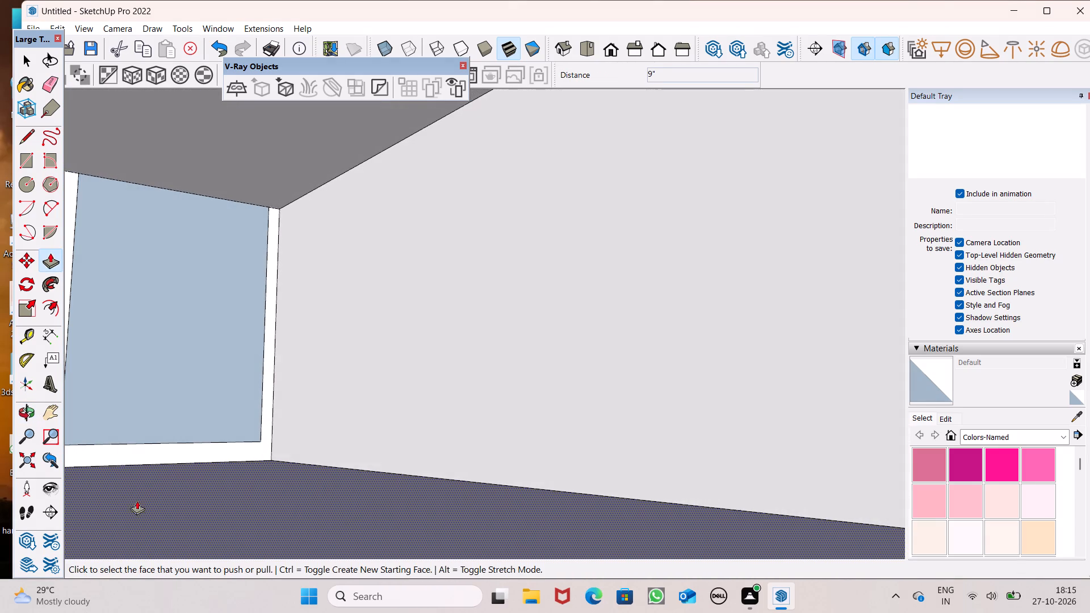
{"action": "middle_click_drag", "start_coordinate": [102, 507], "coordinate": [119, 483]}
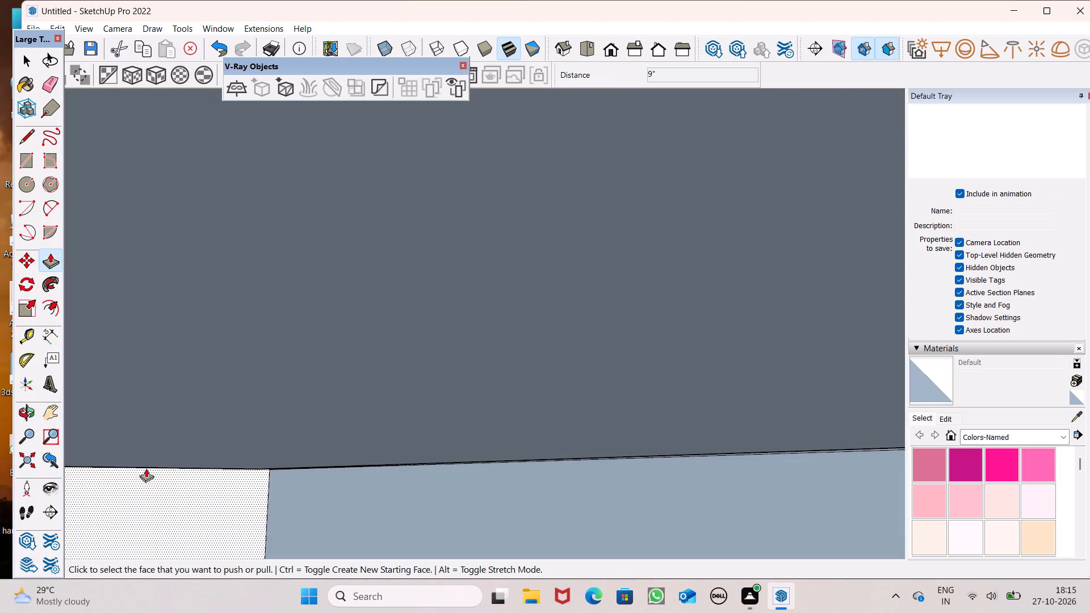
{"action": "left_click", "coordinate": [618, 52]}
Push the small window face on the third level of the bay beside the corner column inward through the wall.
{"action": "scroll", "coordinate": [644, 261], "scroll_direction": "down", "scroll_amount": 10}
{"action": "scroll", "coordinate": [635, 294], "scroll_direction": "up", "scroll_amount": 1}
{"action": "scroll", "coordinate": [635, 294], "scroll_direction": "down", "scroll_amount": 11}
{"action": "middle_click_drag", "start_coordinate": [406, 329], "coordinate": [851, 387]}
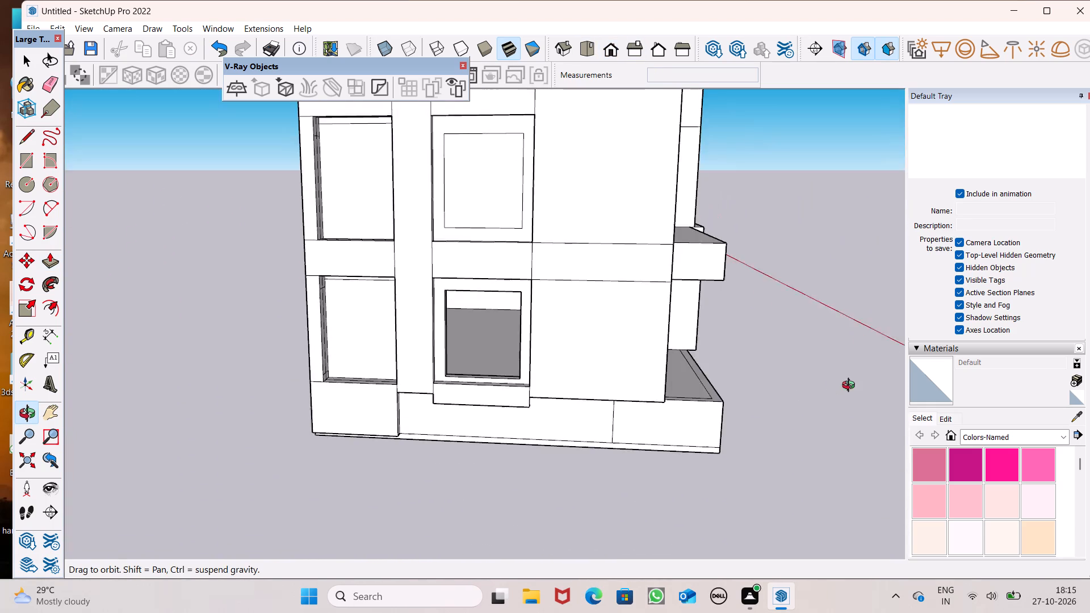
{"action": "middle_click_drag", "start_coordinate": [851, 387], "coordinate": [851, 384]}
{"action": "scroll", "coordinate": [556, 402], "scroll_direction": "down", "scroll_amount": 5}
{"action": "scroll", "coordinate": [519, 155], "scroll_direction": "up", "scroll_amount": 8}
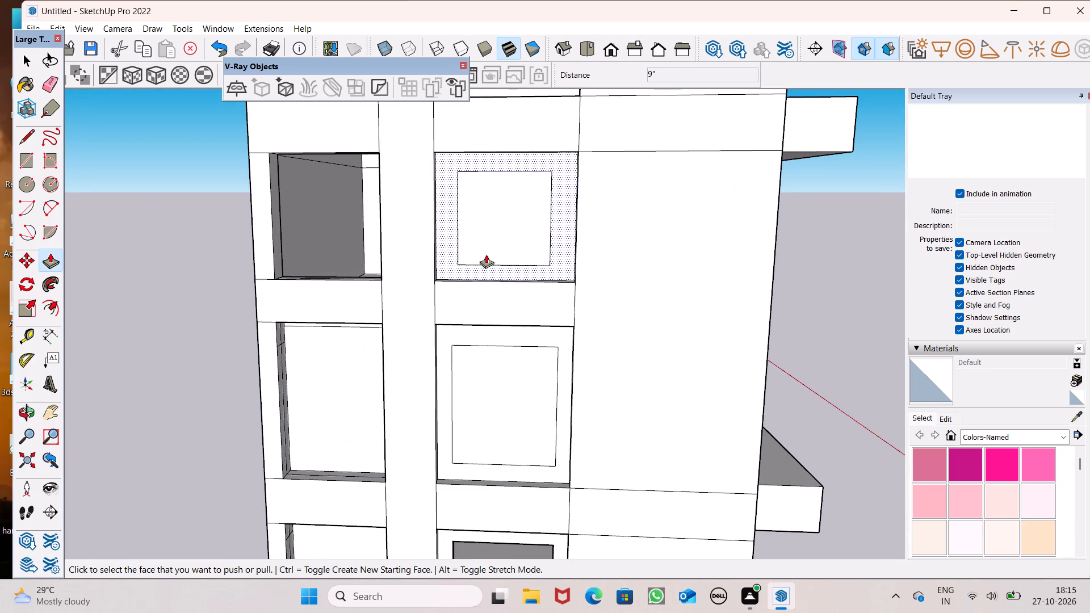
{"action": "left_click_drag", "start_coordinate": [486, 254], "coordinate": [538, 235]}
Push the second-level window face in the bay beside the corner column 9" inward through the wall.
{"action": "scroll", "coordinate": [531, 247], "scroll_direction": "down", "scroll_amount": 3}
{"action": "middle_click_drag", "start_coordinate": [522, 286], "coordinate": [508, 370]}
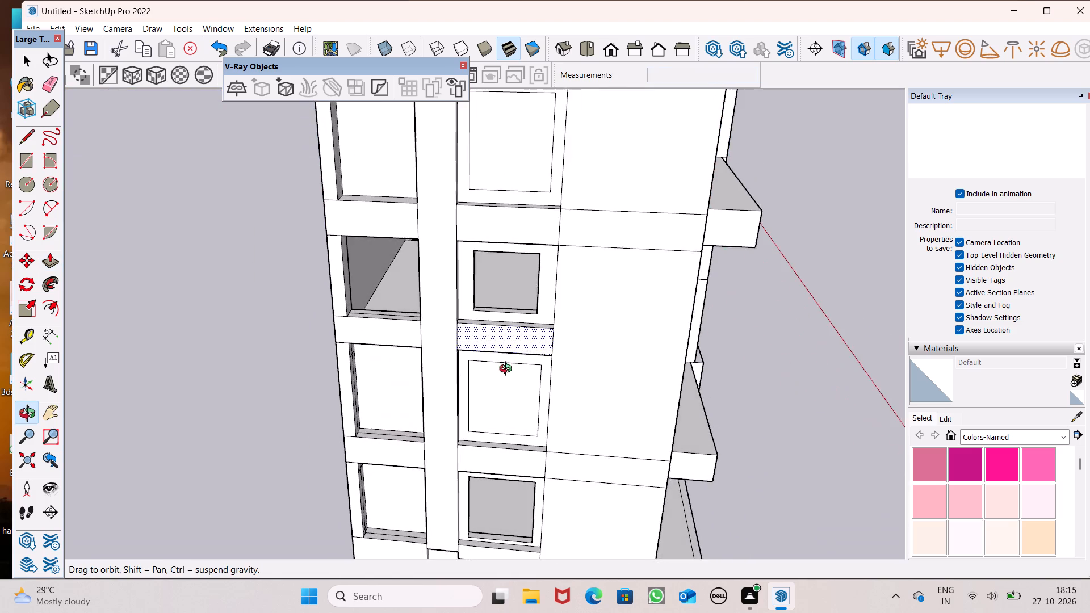
{"action": "middle_click_drag", "start_coordinate": [508, 370], "coordinate": [563, 289]}
{"action": "left_click_drag", "start_coordinate": [520, 393], "coordinate": [523, 383]}
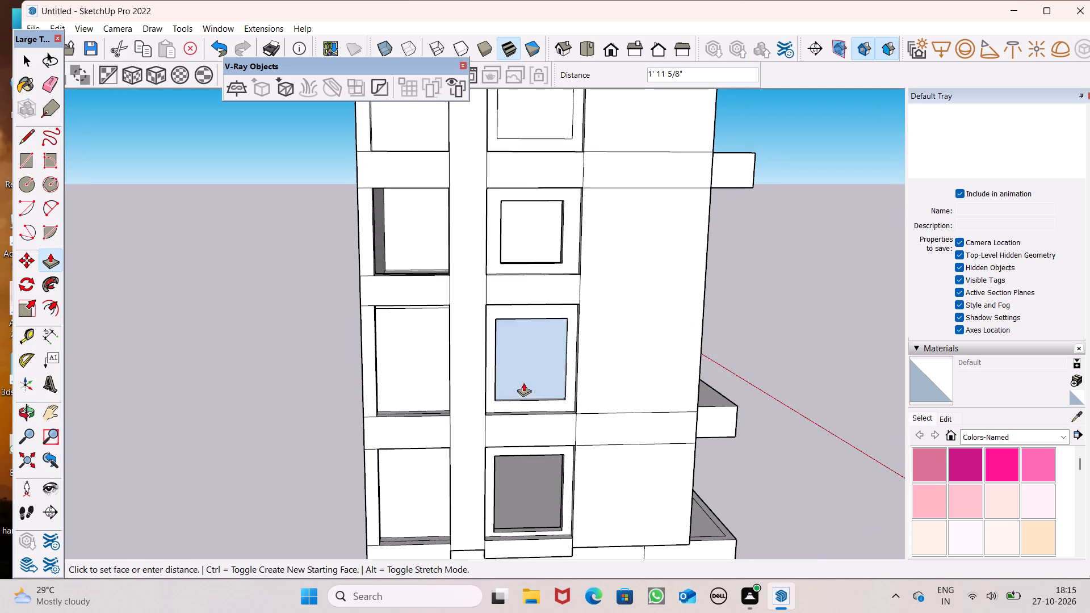
{"action": "left_click_drag", "start_coordinate": [523, 383], "coordinate": [555, 363]}
Push the top-level window face in the bay beside the corner column 9" inward through the wall.
{"action": "scroll", "coordinate": [590, 373], "scroll_direction": "up", "scroll_amount": 1}
{"action": "middle_click_drag", "start_coordinate": [591, 371], "coordinate": [589, 278]}
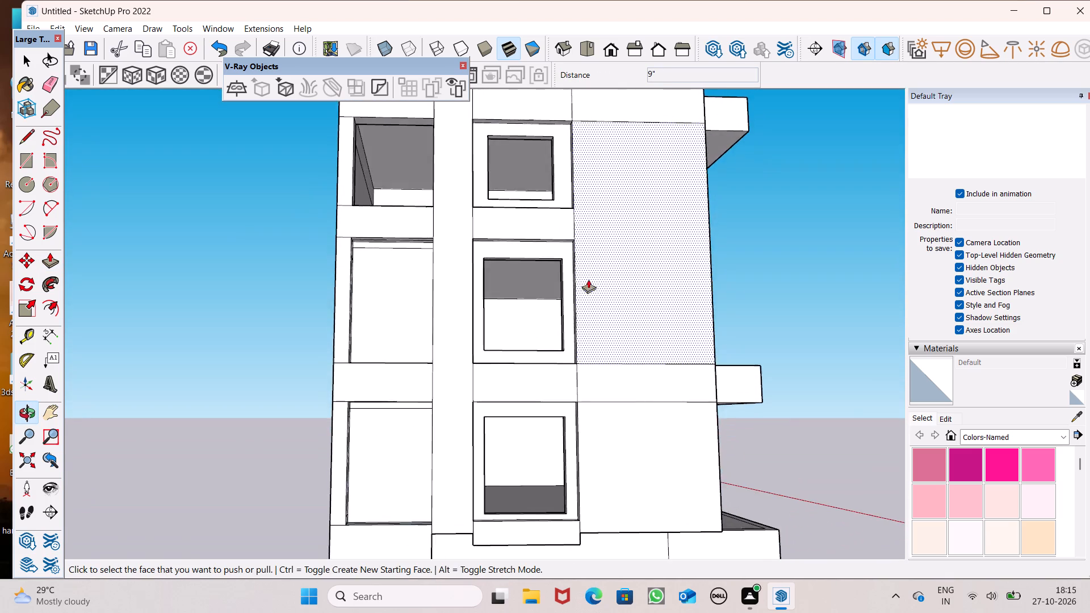
{"action": "scroll", "coordinate": [548, 342], "scroll_direction": "down", "scroll_amount": 6}
{"action": "scroll", "coordinate": [519, 236], "scroll_direction": "up", "scroll_amount": 7}
{"action": "left_click_drag", "start_coordinate": [514, 264], "coordinate": [487, 268]}
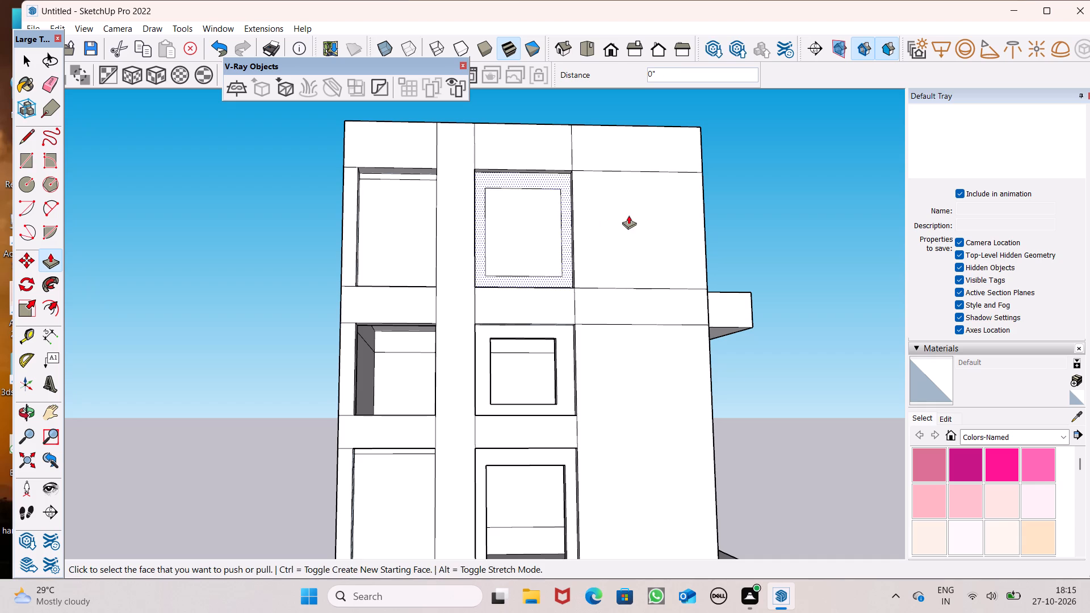
{"action": "middle_click_drag", "start_coordinate": [645, 228], "coordinate": [616, 373]}
{"action": "scroll", "coordinate": [616, 373], "scroll_direction": "up", "scroll_amount": 6}
{"action": "left_click_drag", "start_coordinate": [446, 358], "coordinate": [485, 337]}
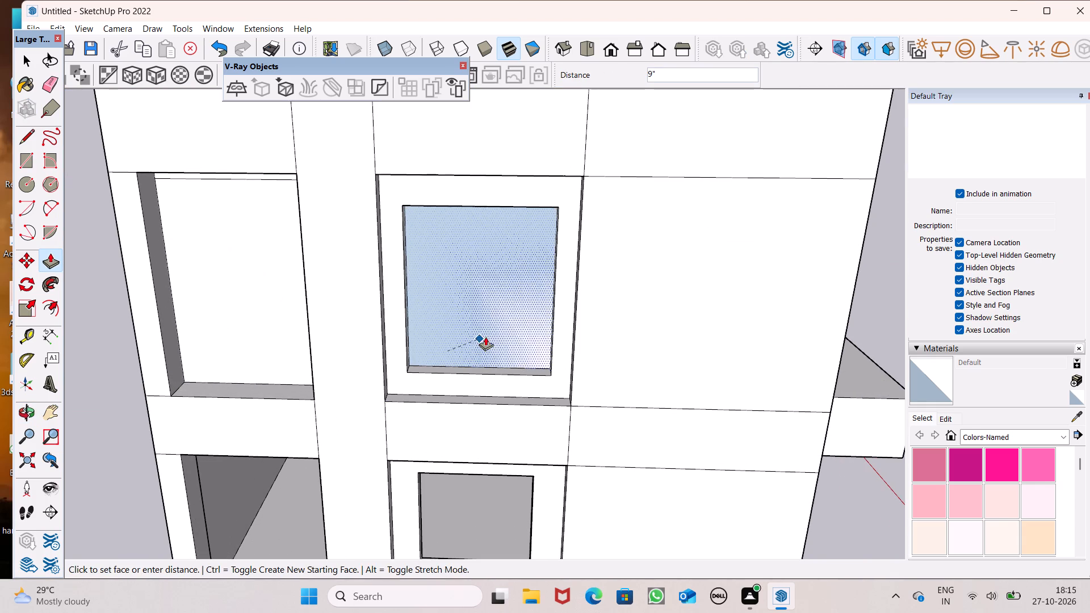
{"action": "left_click_drag", "start_coordinate": [485, 337], "coordinate": [512, 322]}
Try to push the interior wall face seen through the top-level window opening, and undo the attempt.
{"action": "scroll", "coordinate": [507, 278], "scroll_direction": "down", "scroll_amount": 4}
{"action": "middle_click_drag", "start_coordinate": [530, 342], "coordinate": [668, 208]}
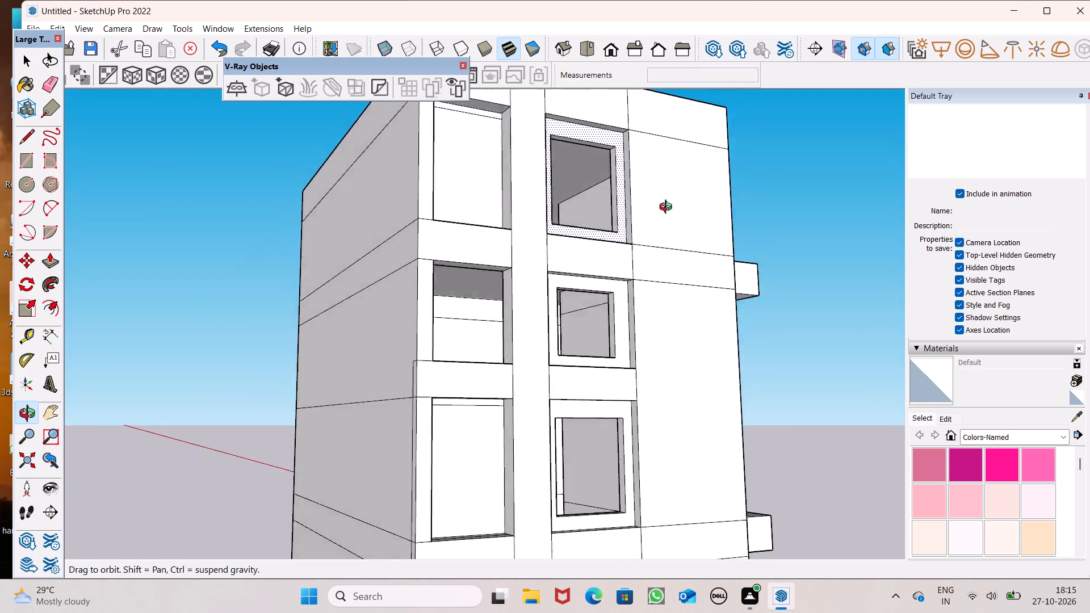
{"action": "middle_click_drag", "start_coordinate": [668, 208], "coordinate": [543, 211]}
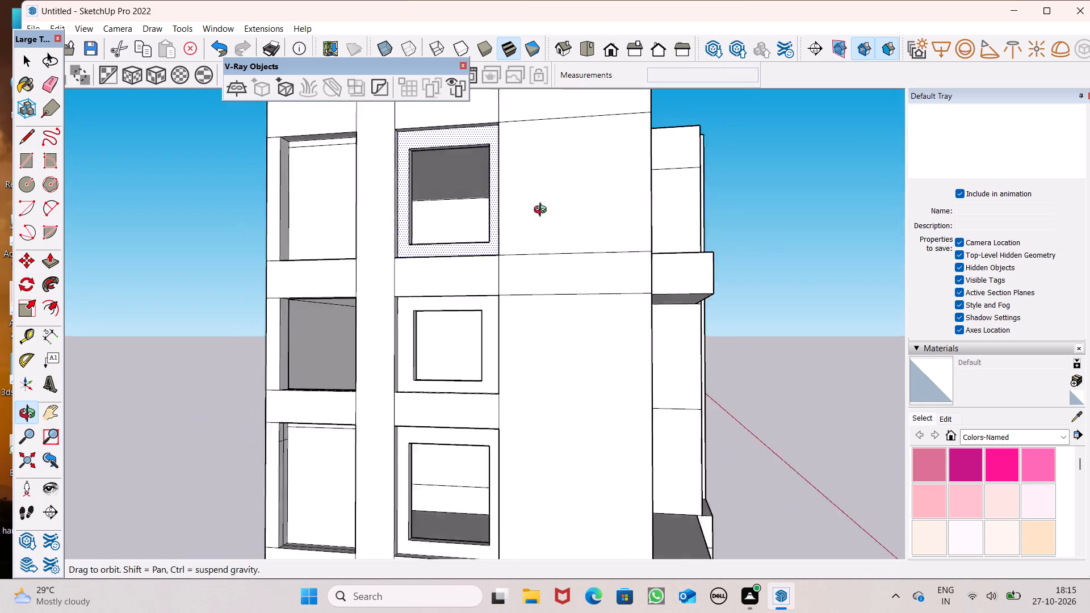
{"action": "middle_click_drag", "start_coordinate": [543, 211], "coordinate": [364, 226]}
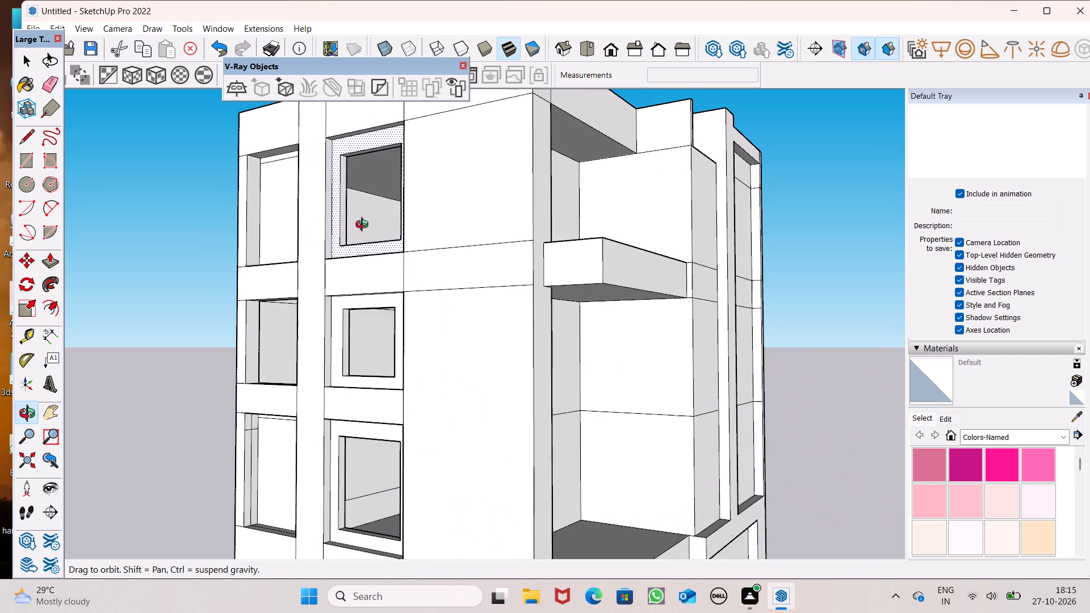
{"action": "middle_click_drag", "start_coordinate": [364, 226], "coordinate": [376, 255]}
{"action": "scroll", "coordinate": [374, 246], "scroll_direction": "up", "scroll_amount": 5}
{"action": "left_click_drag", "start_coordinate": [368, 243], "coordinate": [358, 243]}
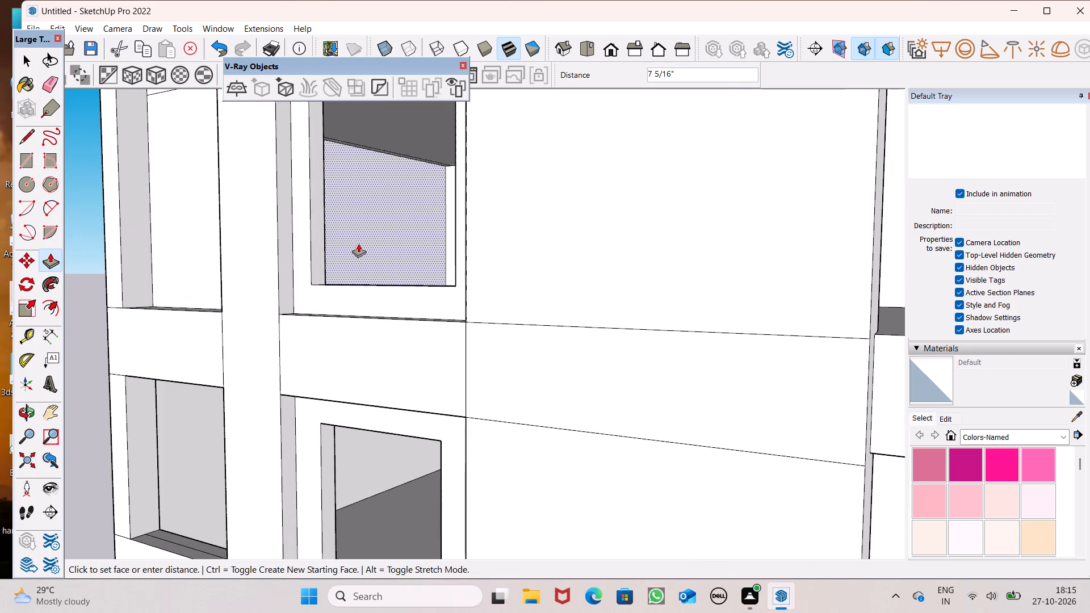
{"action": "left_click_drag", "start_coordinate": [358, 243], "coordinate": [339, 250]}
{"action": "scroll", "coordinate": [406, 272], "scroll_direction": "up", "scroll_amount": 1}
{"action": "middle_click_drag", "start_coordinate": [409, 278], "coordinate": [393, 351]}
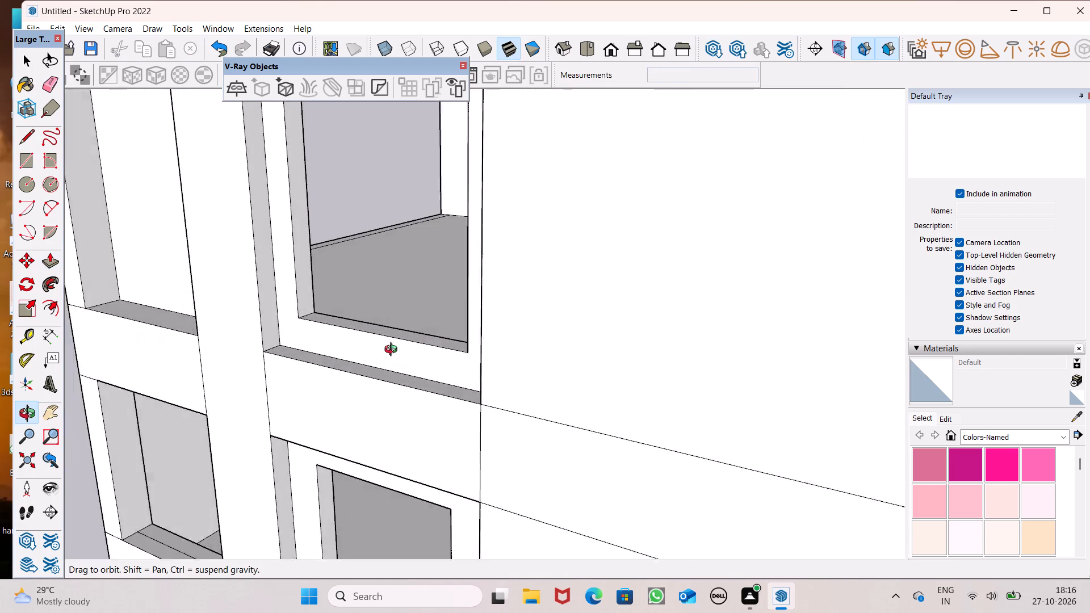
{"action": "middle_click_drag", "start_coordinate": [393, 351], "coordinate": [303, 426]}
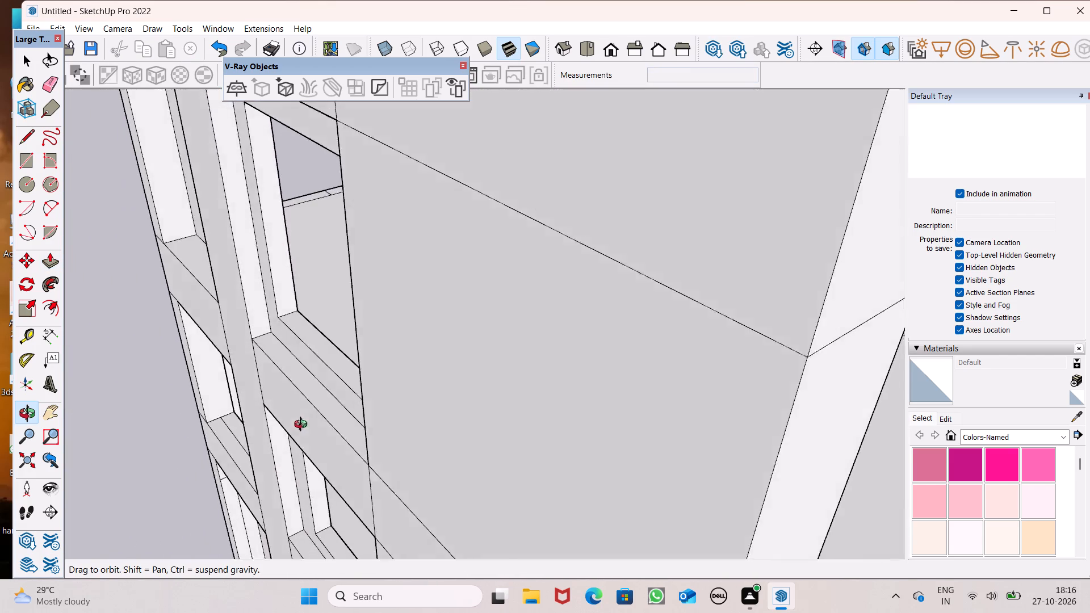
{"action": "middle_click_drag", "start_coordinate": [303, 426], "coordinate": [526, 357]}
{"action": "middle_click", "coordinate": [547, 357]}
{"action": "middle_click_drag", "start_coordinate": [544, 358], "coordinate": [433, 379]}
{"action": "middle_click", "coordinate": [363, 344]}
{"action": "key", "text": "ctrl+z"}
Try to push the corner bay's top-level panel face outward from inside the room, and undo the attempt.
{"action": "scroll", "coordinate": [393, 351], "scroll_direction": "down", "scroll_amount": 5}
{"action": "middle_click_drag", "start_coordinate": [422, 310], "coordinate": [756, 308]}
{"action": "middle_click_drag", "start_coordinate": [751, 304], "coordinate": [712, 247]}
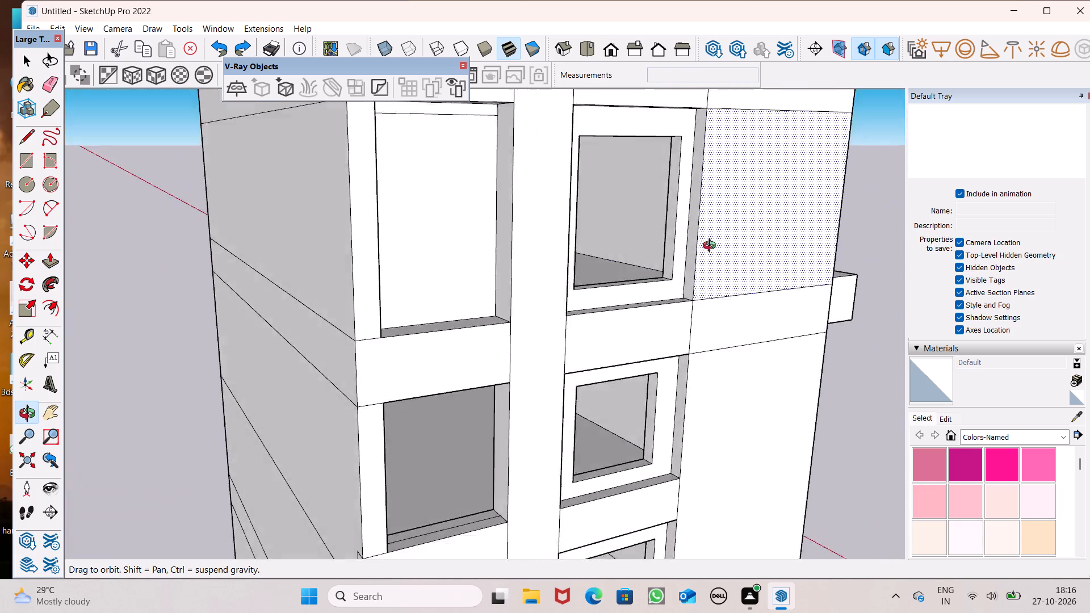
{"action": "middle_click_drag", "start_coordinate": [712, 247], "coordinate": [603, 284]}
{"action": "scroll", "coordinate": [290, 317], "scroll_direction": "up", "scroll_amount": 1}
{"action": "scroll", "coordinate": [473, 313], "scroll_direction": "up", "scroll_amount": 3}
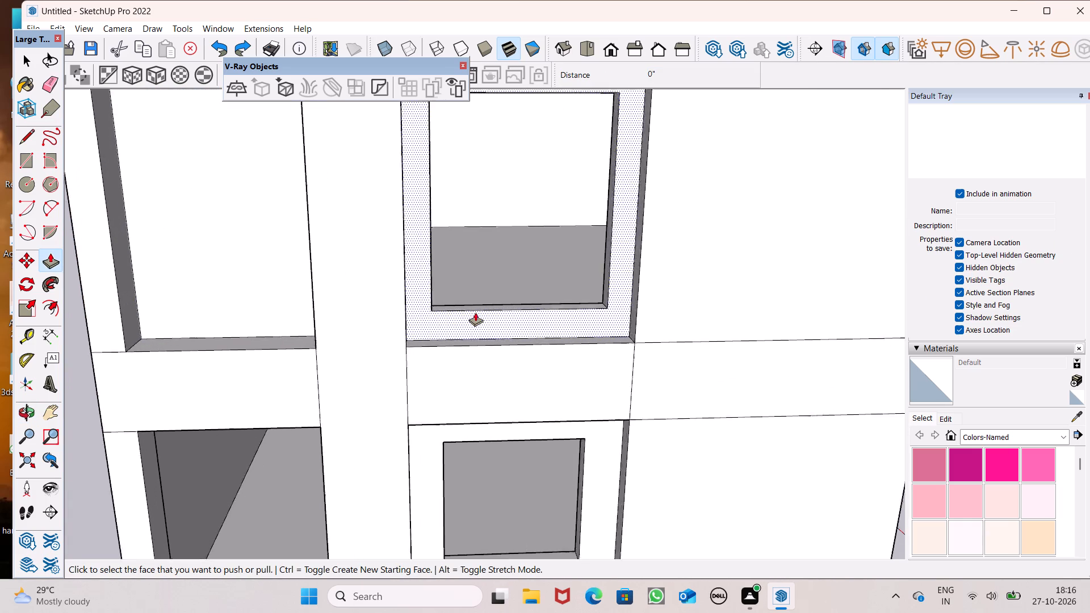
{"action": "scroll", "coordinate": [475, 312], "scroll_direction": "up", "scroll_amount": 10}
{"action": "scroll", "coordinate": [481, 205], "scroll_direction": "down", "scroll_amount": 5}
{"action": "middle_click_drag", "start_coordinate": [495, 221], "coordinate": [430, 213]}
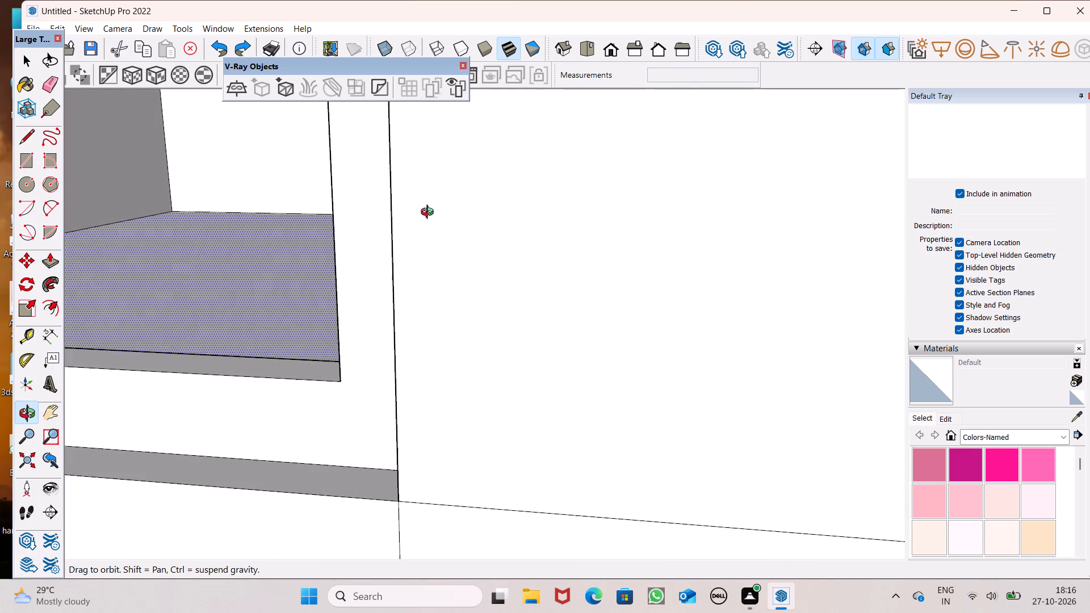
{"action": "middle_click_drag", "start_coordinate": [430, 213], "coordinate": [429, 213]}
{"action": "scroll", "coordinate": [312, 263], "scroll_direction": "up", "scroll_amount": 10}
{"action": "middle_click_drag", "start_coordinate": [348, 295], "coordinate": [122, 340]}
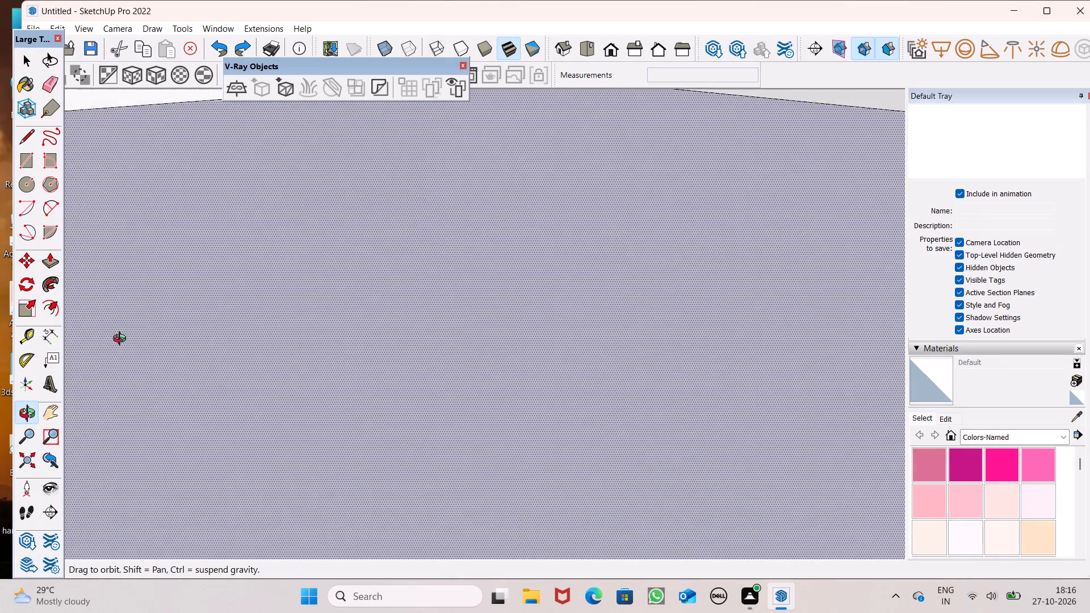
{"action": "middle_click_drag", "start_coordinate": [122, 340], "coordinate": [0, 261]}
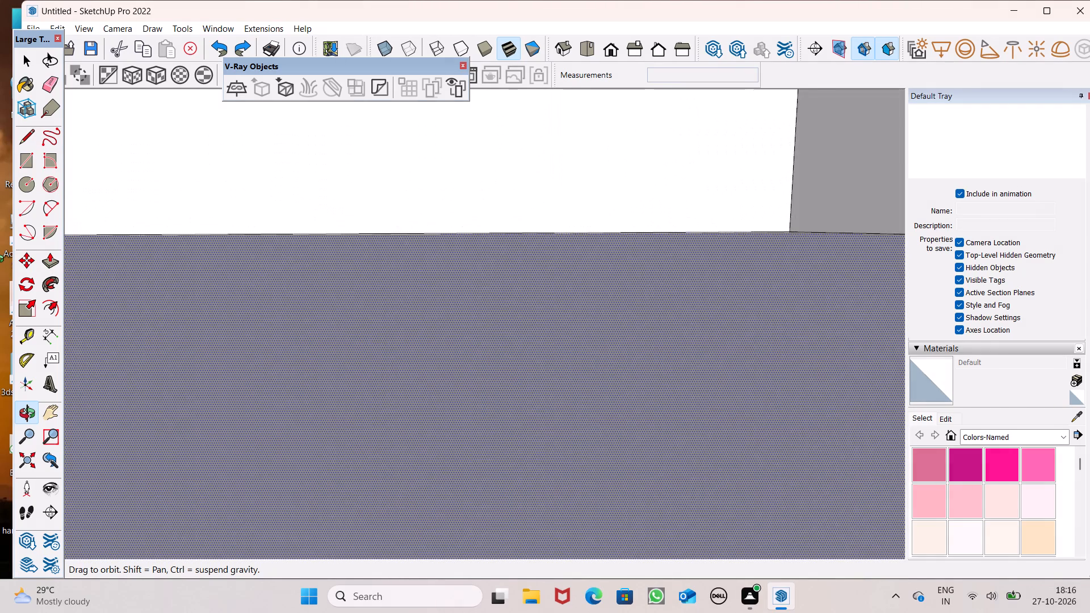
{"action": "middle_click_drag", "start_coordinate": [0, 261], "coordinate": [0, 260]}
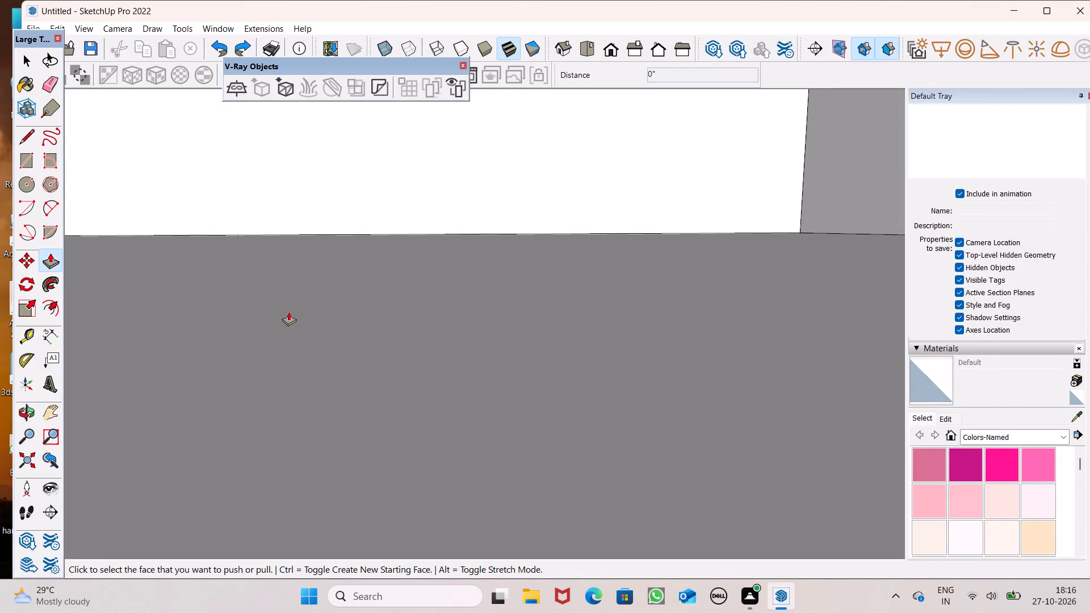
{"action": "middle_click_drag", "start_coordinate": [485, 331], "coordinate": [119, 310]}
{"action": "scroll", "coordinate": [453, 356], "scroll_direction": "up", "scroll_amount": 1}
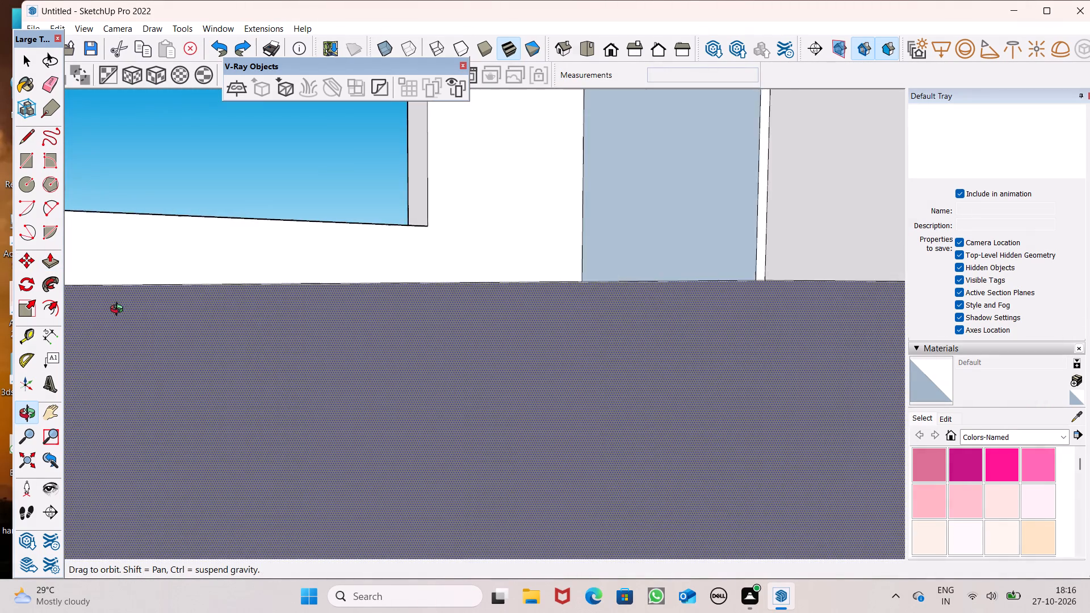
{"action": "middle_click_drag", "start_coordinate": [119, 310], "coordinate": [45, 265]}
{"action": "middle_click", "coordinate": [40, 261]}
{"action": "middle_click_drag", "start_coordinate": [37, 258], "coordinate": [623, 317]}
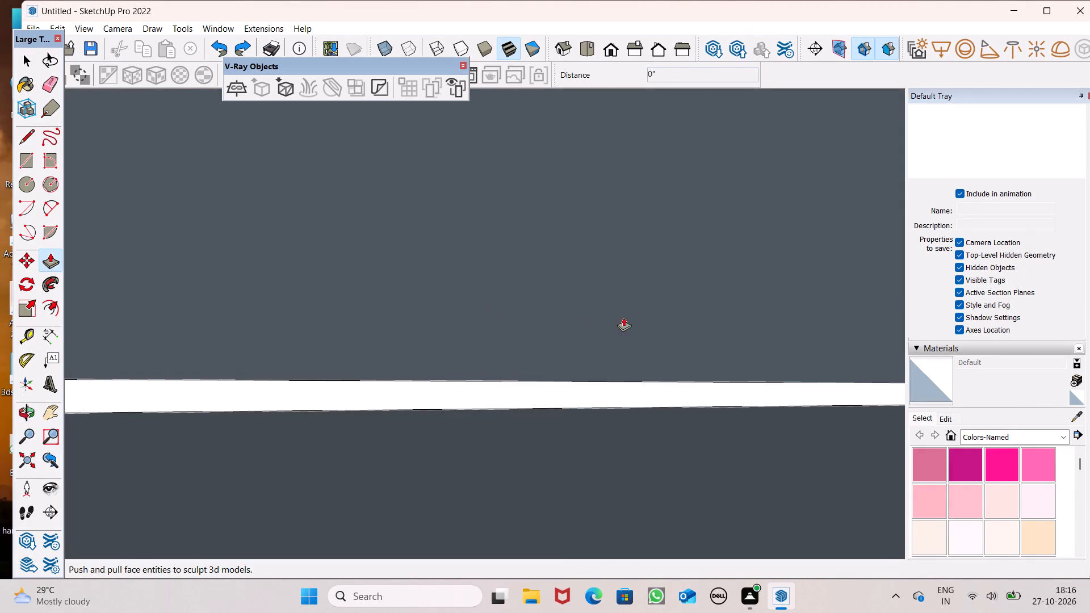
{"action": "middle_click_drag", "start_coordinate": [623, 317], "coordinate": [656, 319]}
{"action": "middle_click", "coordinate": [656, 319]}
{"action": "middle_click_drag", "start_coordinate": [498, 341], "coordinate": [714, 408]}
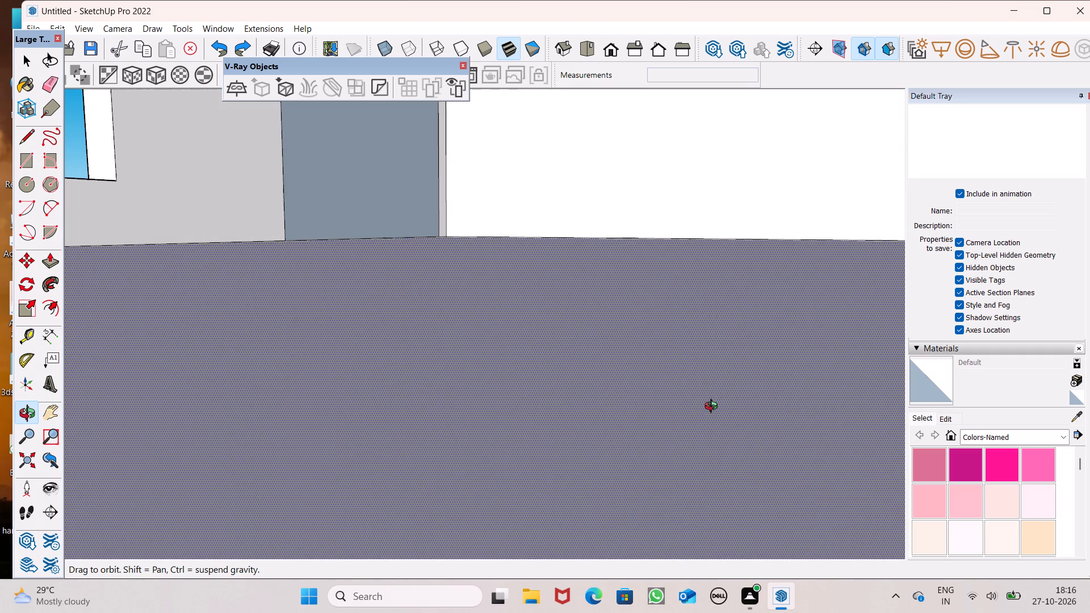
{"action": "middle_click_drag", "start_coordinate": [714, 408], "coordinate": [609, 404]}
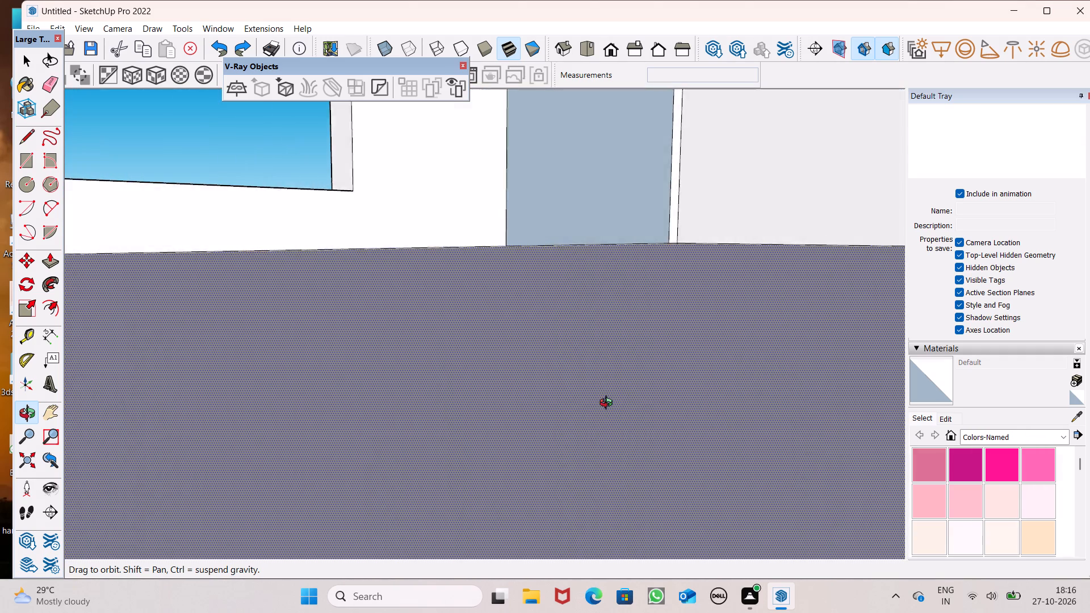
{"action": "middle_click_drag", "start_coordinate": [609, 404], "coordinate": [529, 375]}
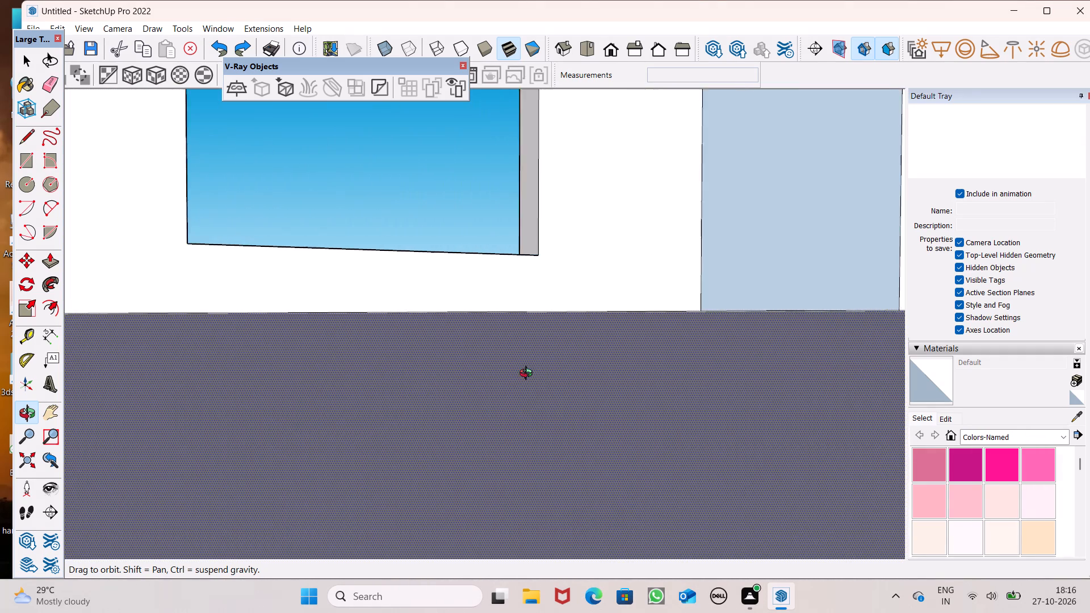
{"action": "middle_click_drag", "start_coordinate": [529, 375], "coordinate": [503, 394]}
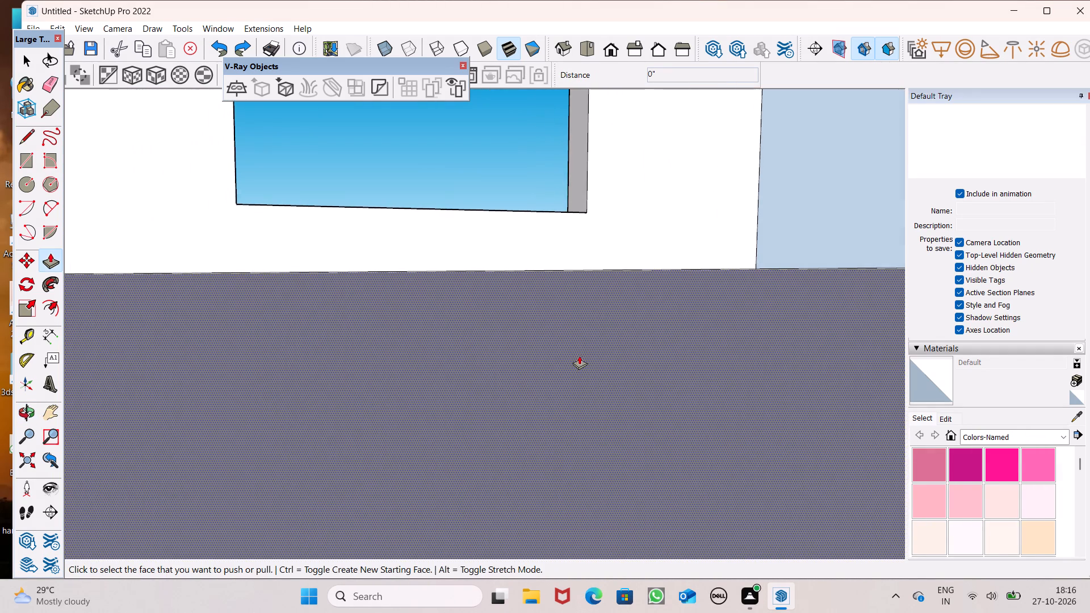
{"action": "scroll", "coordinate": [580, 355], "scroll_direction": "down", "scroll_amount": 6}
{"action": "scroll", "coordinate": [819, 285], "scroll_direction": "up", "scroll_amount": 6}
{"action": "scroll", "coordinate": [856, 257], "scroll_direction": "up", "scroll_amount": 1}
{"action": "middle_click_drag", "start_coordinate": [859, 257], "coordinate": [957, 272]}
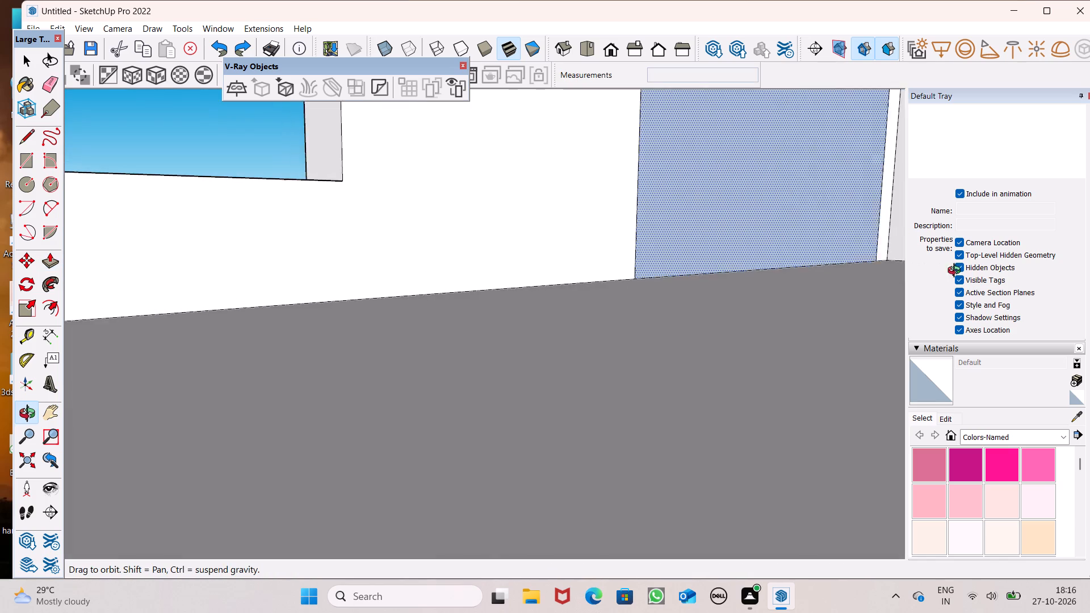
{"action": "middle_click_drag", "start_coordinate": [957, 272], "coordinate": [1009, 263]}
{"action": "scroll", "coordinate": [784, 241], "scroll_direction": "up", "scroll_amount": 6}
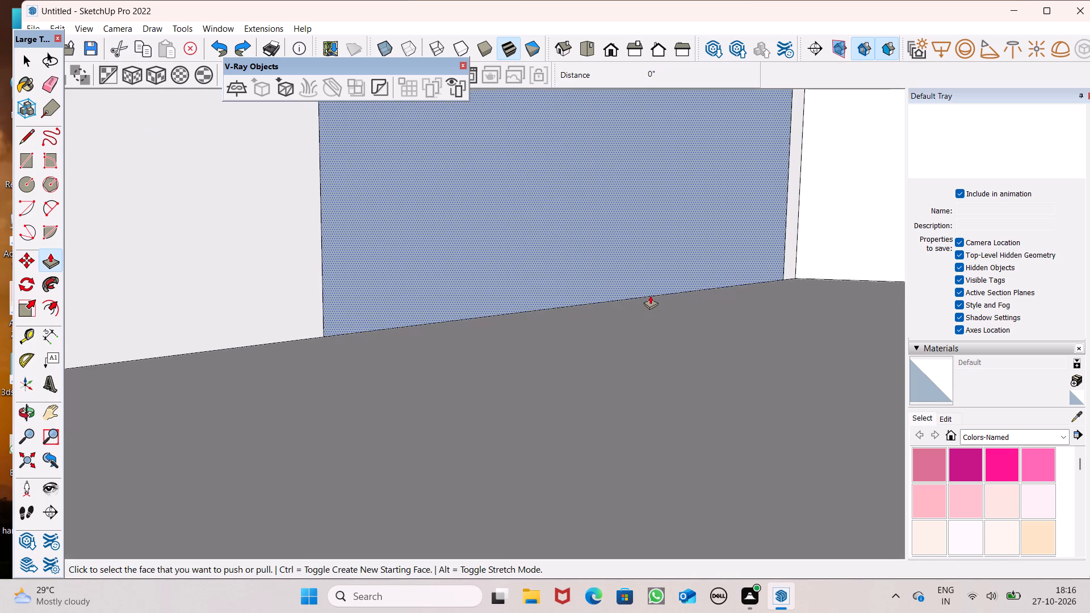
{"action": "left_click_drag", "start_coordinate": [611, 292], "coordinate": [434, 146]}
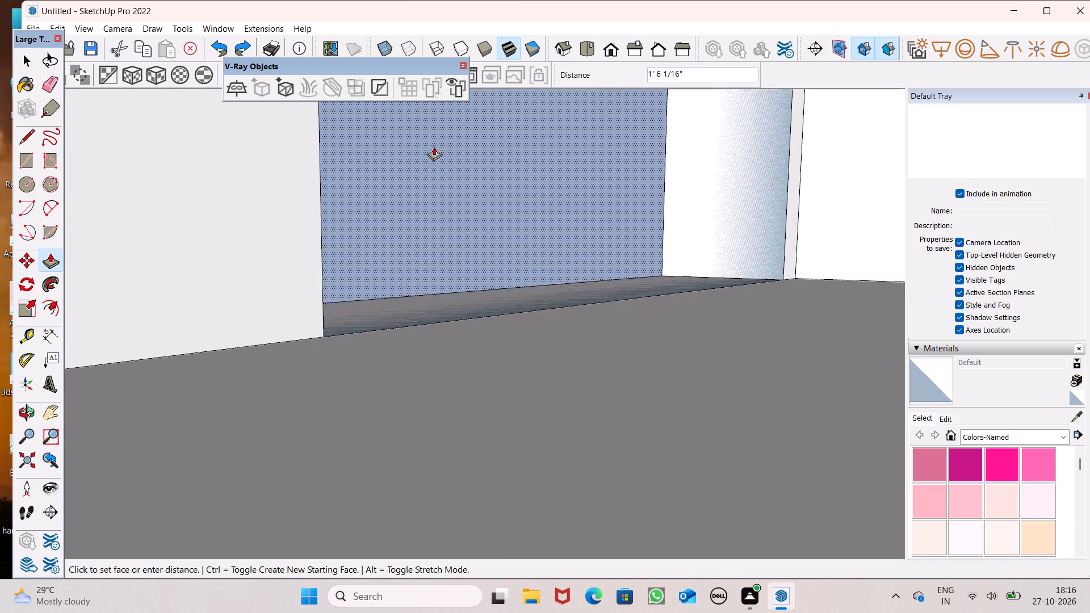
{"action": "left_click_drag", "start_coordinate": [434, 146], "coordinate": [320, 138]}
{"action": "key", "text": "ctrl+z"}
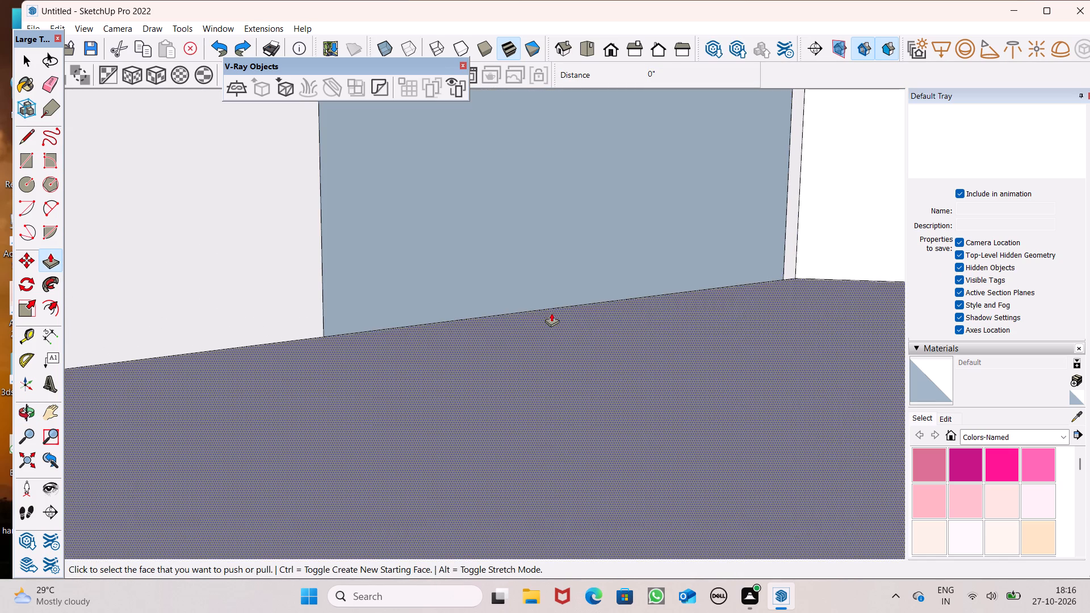
Push the interior face of the top-level corner-bay panel outward into the wall opening.
{"action": "left_click_drag", "start_coordinate": [540, 300], "coordinate": [415, 240]}
Adjust the depth of the top-level corner-bay panel from outside with Push/Pull.
{"action": "middle_click_drag", "start_coordinate": [413, 271], "coordinate": [540, 312]}
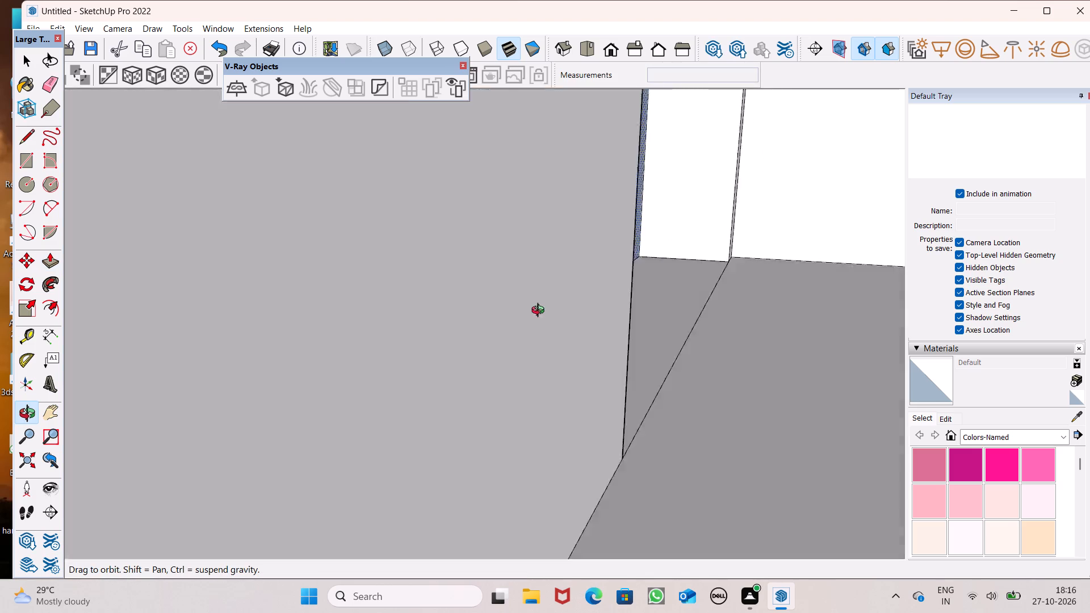
{"action": "middle_click_drag", "start_coordinate": [540, 312], "coordinate": [696, 321]}
{"action": "left_click_drag", "start_coordinate": [686, 303], "coordinate": [807, 254]}
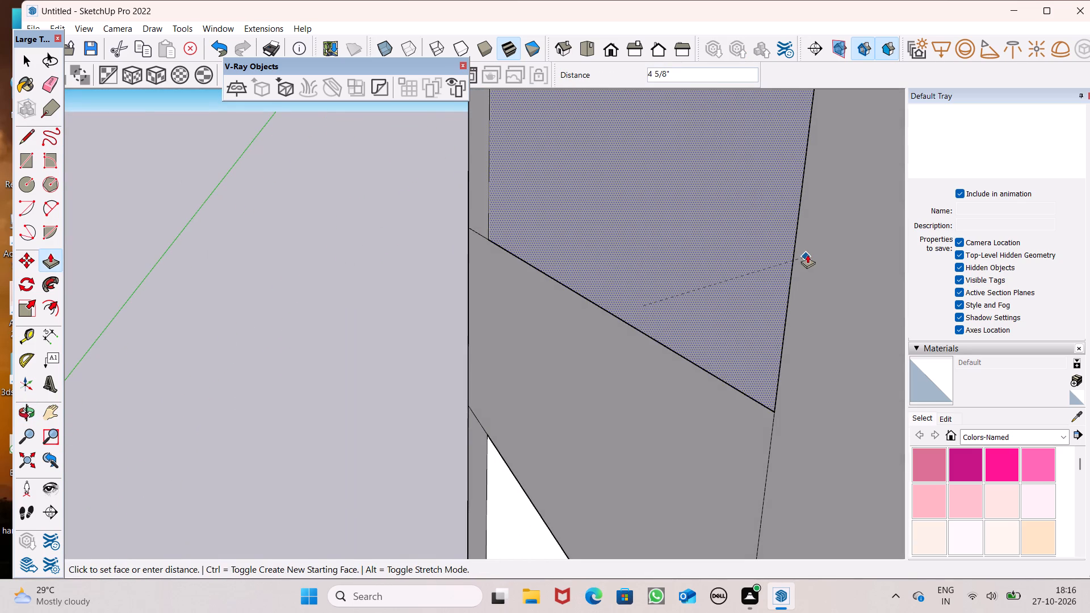
{"action": "left_click_drag", "start_coordinate": [807, 254], "coordinate": [782, 258]}
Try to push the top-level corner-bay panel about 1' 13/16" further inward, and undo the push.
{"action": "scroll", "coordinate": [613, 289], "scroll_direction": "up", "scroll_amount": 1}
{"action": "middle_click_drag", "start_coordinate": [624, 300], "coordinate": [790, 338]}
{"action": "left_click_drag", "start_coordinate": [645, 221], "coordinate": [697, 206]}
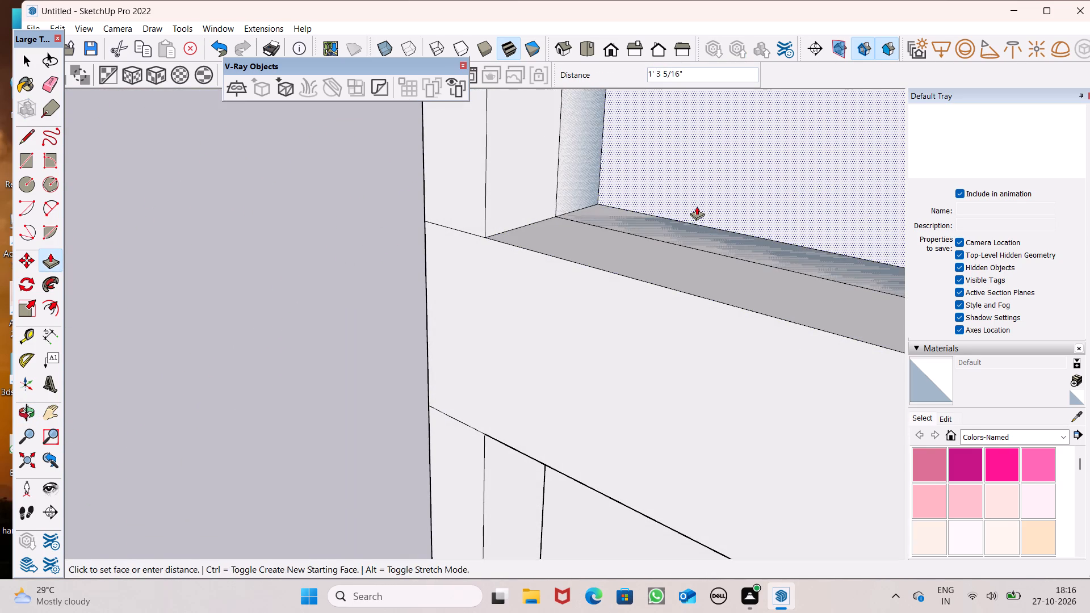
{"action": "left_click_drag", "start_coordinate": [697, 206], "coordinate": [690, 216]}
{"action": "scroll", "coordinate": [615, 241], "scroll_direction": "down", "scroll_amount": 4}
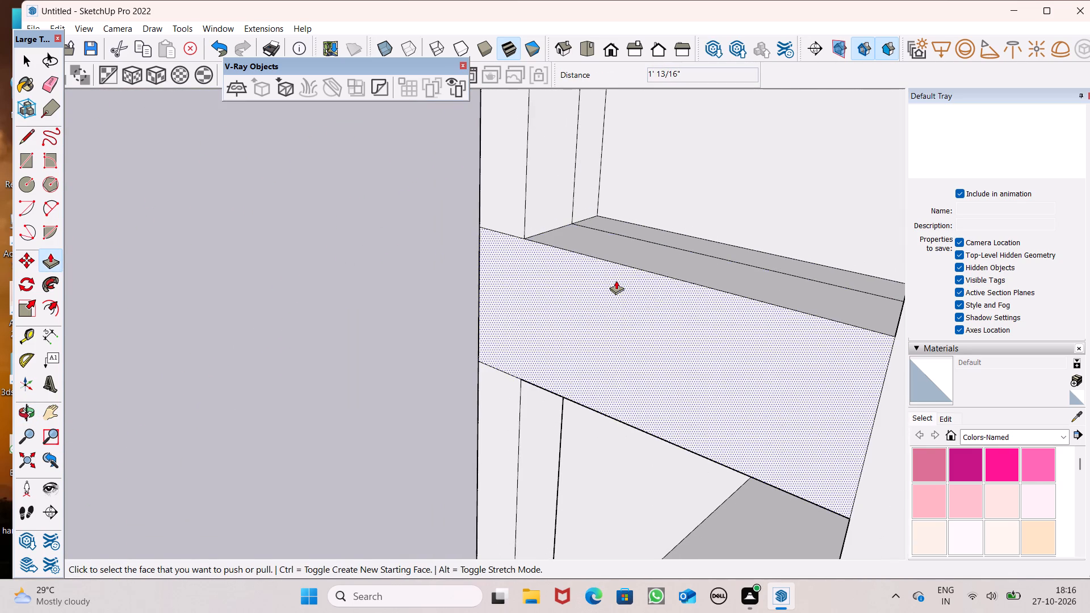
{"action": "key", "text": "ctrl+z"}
Draw a line about 7" long from the upper corner of the top-level corner-bay recess along its top edge.
{"action": "scroll", "coordinate": [544, 288], "scroll_direction": "down", "scroll_amount": 7}
{"action": "middle_click_drag", "start_coordinate": [538, 320], "coordinate": [669, 310]}
{"action": "scroll", "coordinate": [451, 328], "scroll_direction": "down", "scroll_amount": 7}
{"action": "middle_click_drag", "start_coordinate": [515, 312], "coordinate": [553, 247]}
{"action": "scroll", "coordinate": [466, 114], "scroll_direction": "up", "scroll_amount": 5}
{"action": "left_click", "coordinate": [16, 140]}
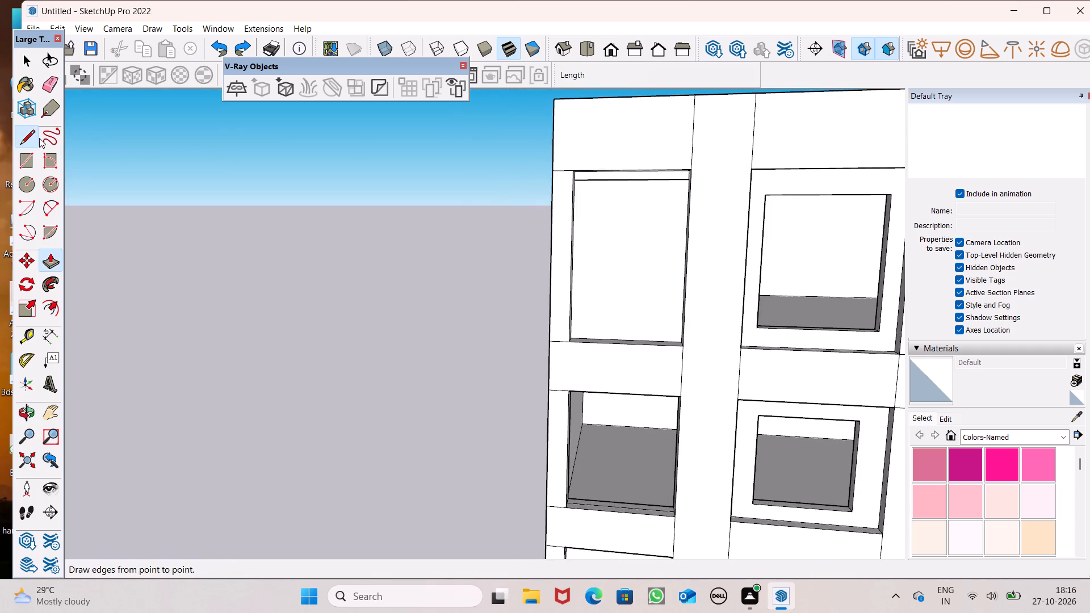
{"action": "scroll", "coordinate": [410, 154], "scroll_direction": "up", "scroll_amount": 4}
{"action": "left_click", "coordinate": [685, 186]}
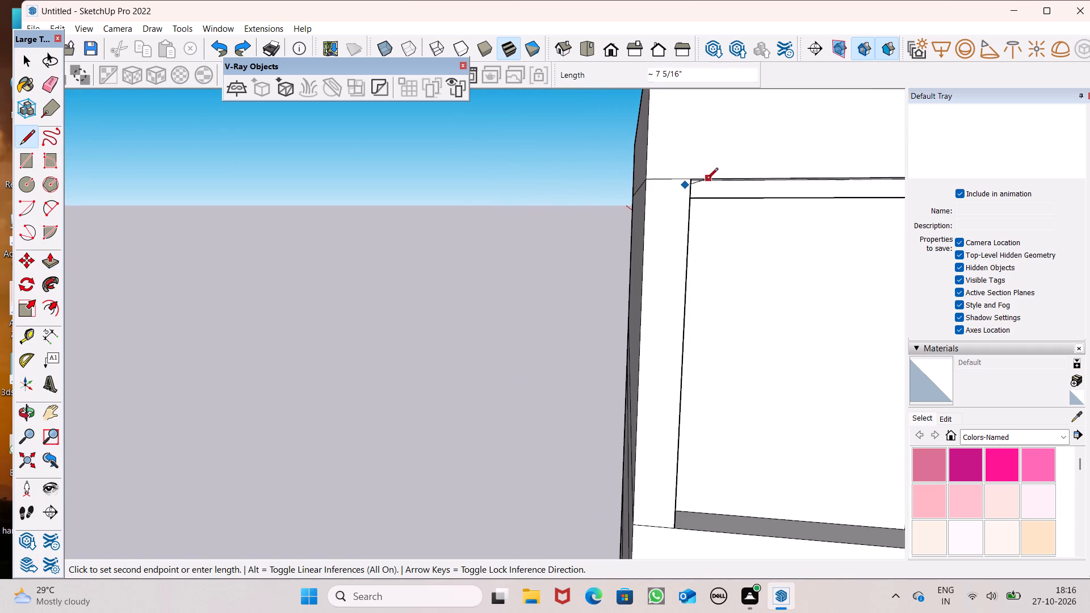
{"action": "key", "text": "space"}
{"action": "left_click_drag", "start_coordinate": [31, 138], "coordinate": [44, 139]}
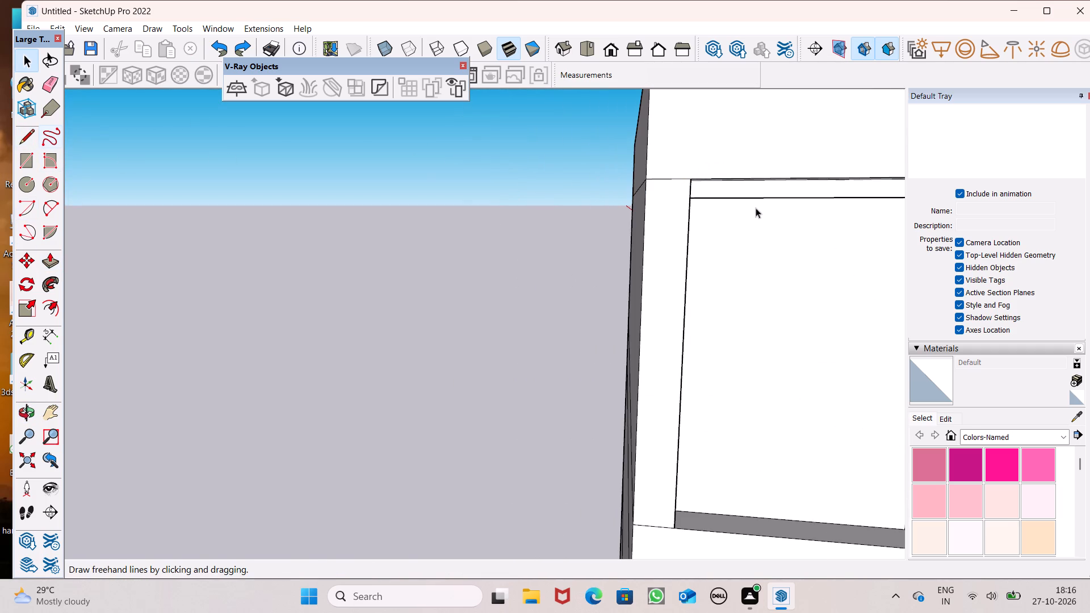
{"action": "left_click", "coordinate": [32, 135]}
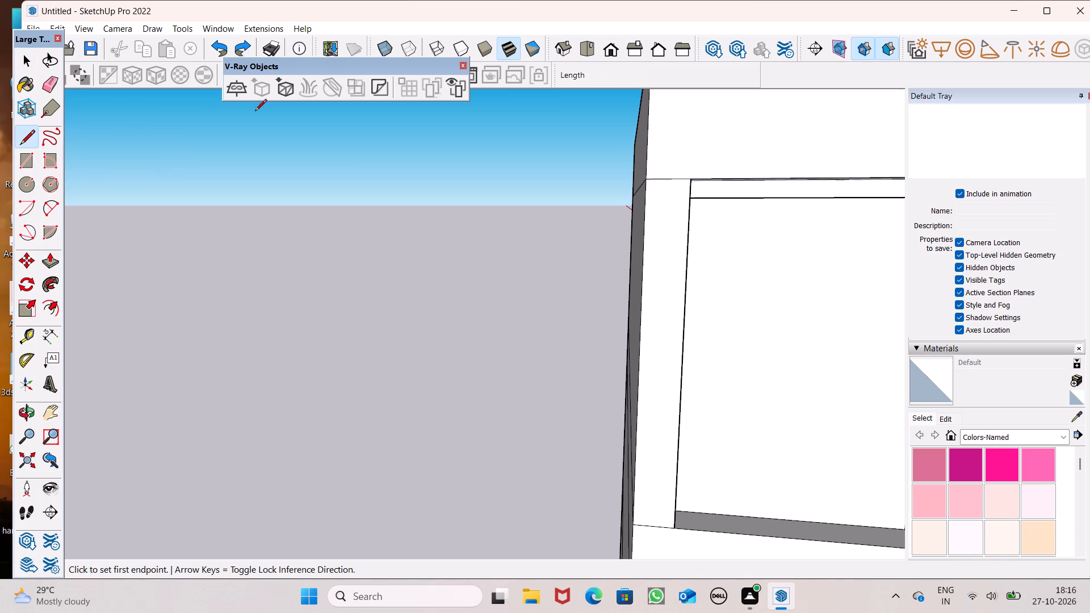
{"action": "left_click_drag", "start_coordinate": [688, 178], "coordinate": [706, 177]}
{"action": "left_click", "coordinate": [714, 175]}
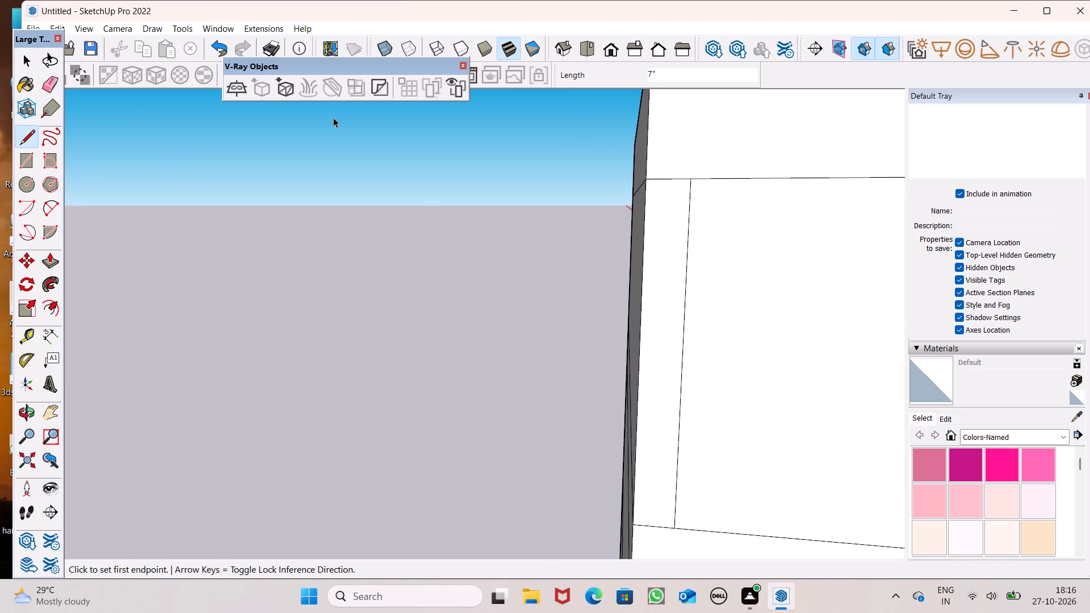
{"action": "key", "text": "space"}
Examine the room interior behind the top-level corner bay.
{"action": "scroll", "coordinate": [333, 117], "scroll_direction": "down", "scroll_amount": 5}
{"action": "middle_click_drag", "start_coordinate": [422, 204], "coordinate": [280, 171]}
{"action": "scroll", "coordinate": [489, 283], "scroll_direction": "up", "scroll_amount": 8}
{"action": "scroll", "coordinate": [689, 229], "scroll_direction": "up", "scroll_amount": 6}
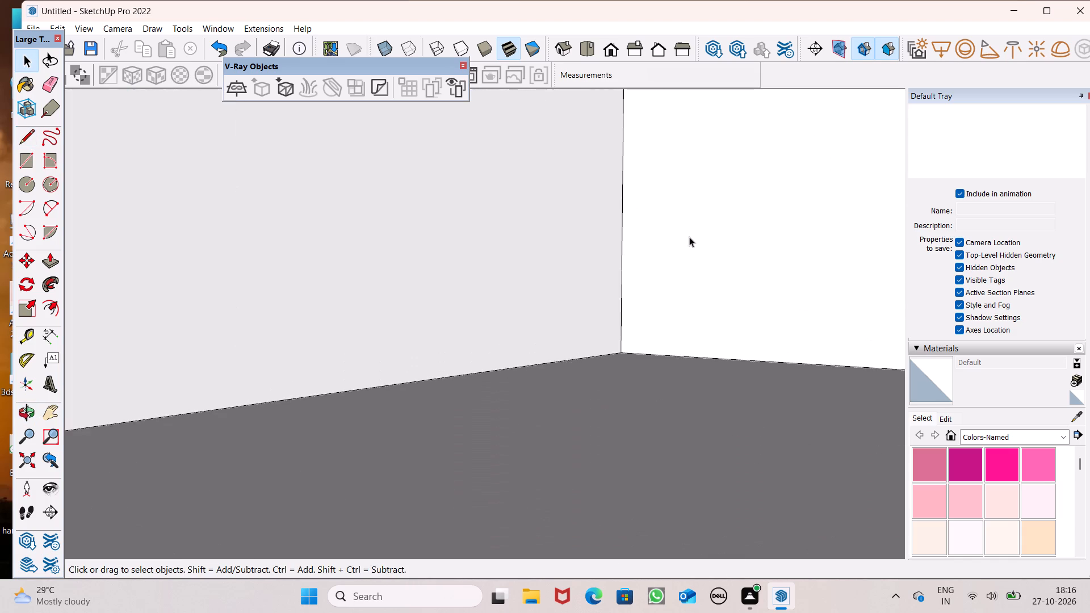
{"action": "scroll", "coordinate": [685, 271], "scroll_direction": "down", "scroll_amount": 2}
{"action": "middle_click_drag", "start_coordinate": [664, 320], "coordinate": [549, 341]}
{"action": "scroll", "coordinate": [592, 295], "scroll_direction": "down", "scroll_amount": 4}
{"action": "middle_click_drag", "start_coordinate": [622, 329], "coordinate": [937, 219]}
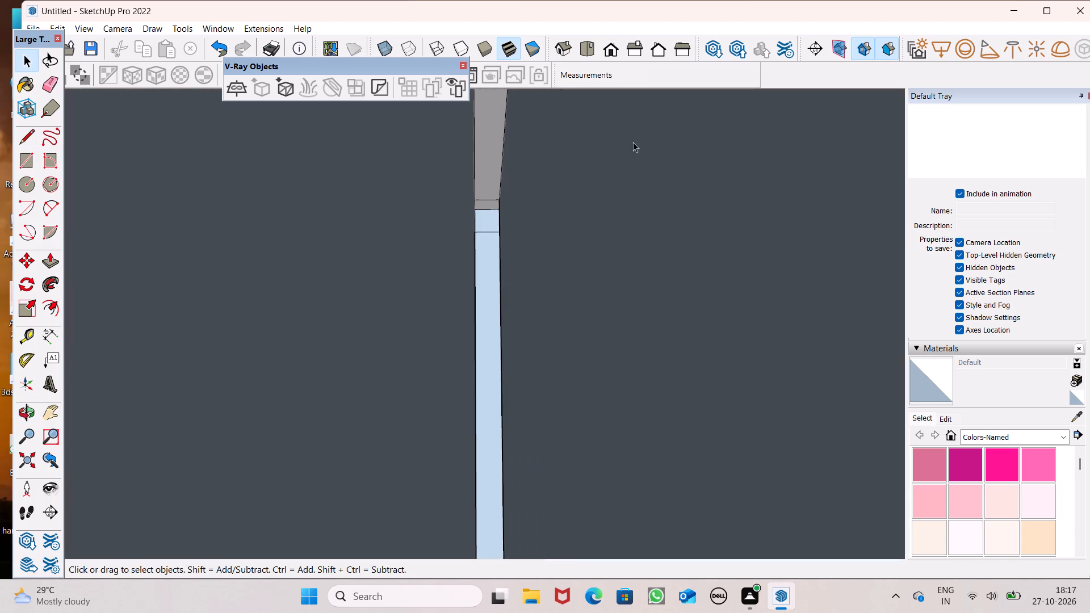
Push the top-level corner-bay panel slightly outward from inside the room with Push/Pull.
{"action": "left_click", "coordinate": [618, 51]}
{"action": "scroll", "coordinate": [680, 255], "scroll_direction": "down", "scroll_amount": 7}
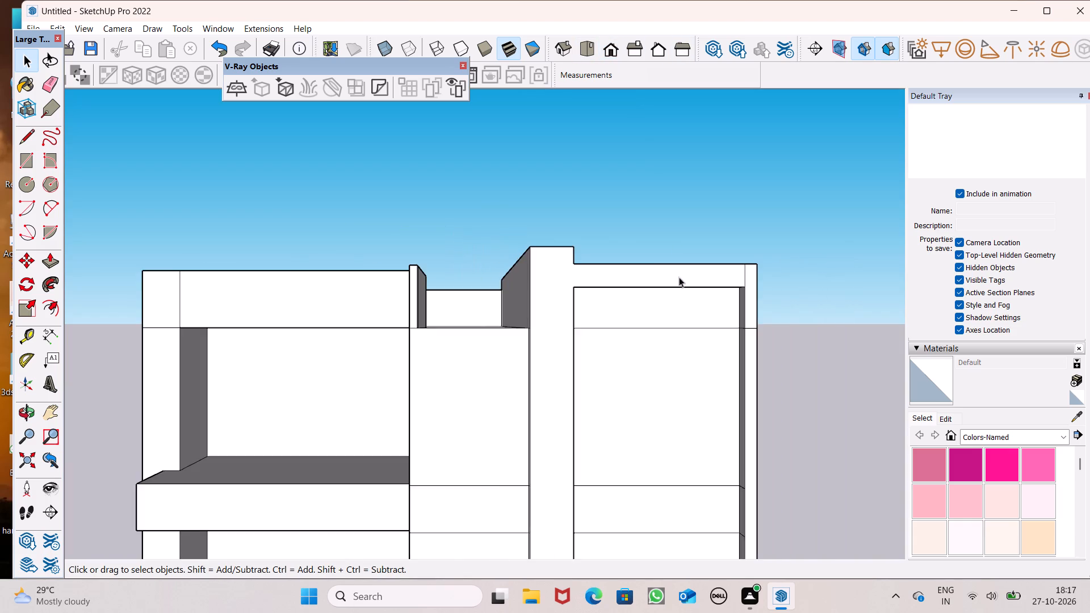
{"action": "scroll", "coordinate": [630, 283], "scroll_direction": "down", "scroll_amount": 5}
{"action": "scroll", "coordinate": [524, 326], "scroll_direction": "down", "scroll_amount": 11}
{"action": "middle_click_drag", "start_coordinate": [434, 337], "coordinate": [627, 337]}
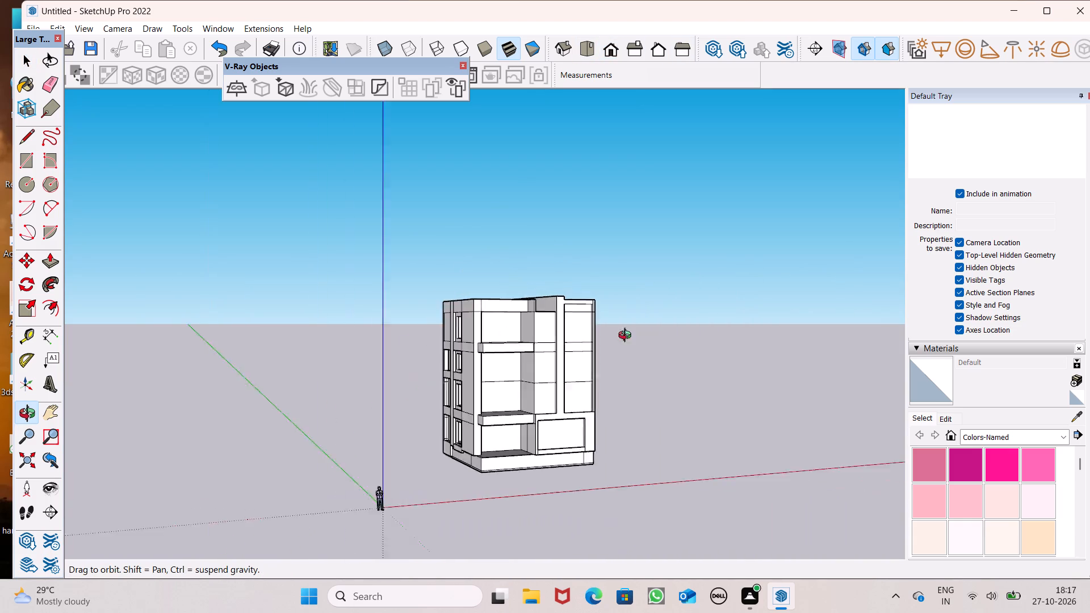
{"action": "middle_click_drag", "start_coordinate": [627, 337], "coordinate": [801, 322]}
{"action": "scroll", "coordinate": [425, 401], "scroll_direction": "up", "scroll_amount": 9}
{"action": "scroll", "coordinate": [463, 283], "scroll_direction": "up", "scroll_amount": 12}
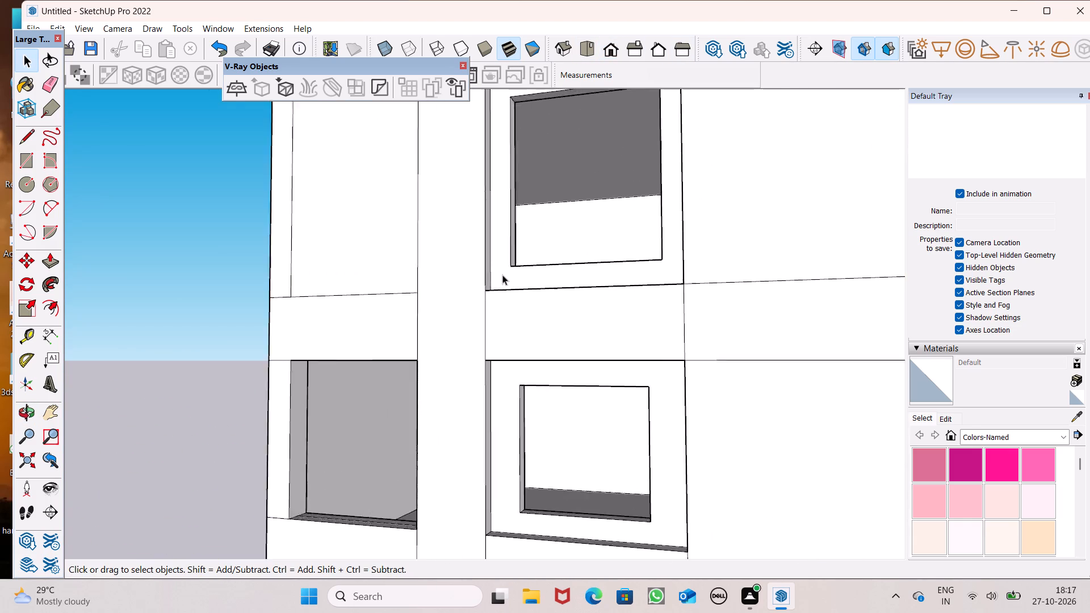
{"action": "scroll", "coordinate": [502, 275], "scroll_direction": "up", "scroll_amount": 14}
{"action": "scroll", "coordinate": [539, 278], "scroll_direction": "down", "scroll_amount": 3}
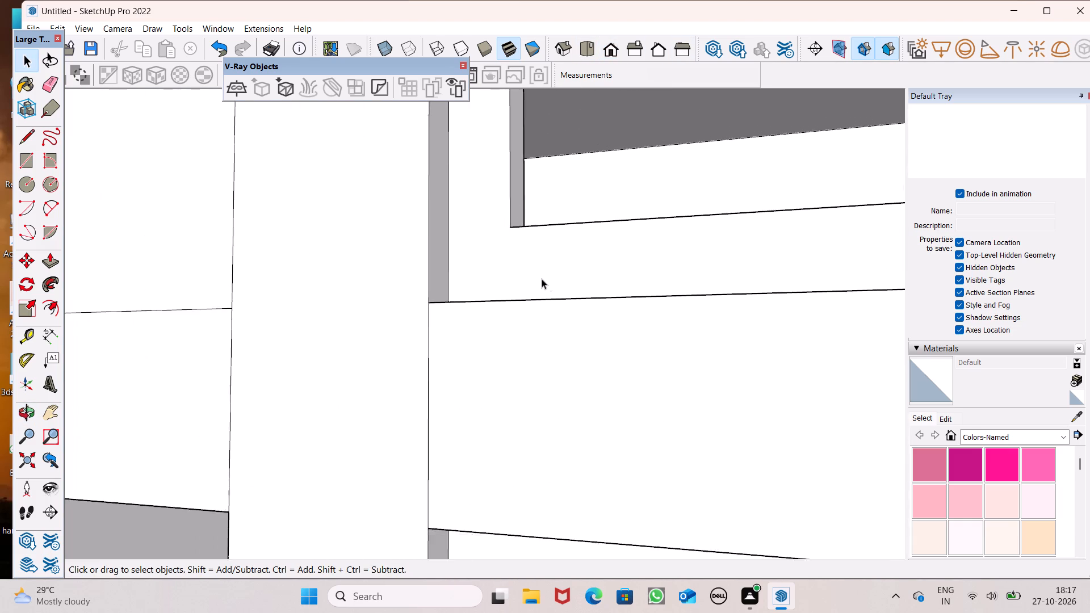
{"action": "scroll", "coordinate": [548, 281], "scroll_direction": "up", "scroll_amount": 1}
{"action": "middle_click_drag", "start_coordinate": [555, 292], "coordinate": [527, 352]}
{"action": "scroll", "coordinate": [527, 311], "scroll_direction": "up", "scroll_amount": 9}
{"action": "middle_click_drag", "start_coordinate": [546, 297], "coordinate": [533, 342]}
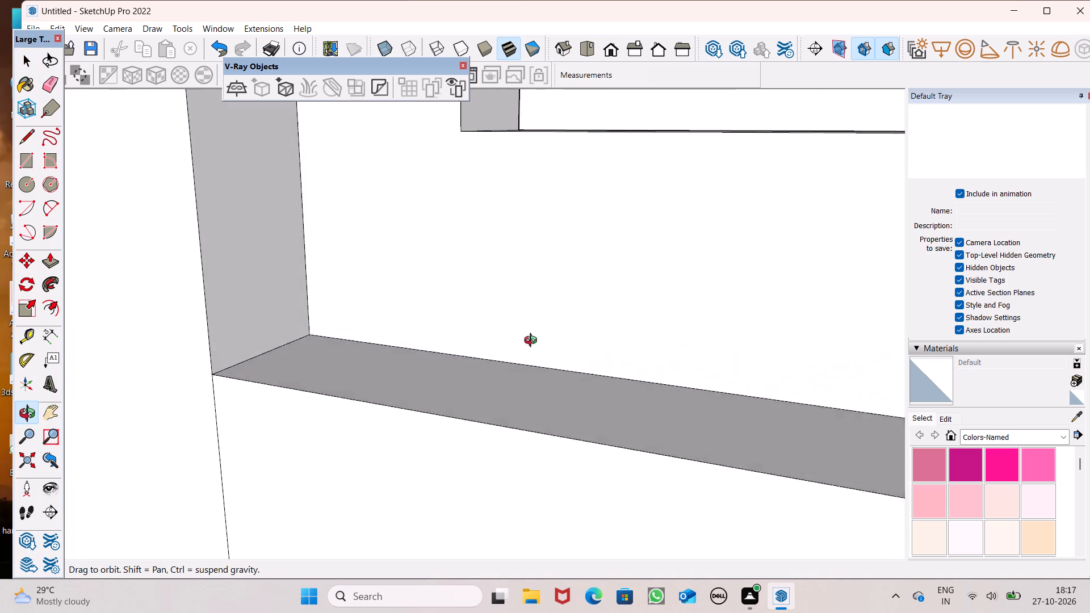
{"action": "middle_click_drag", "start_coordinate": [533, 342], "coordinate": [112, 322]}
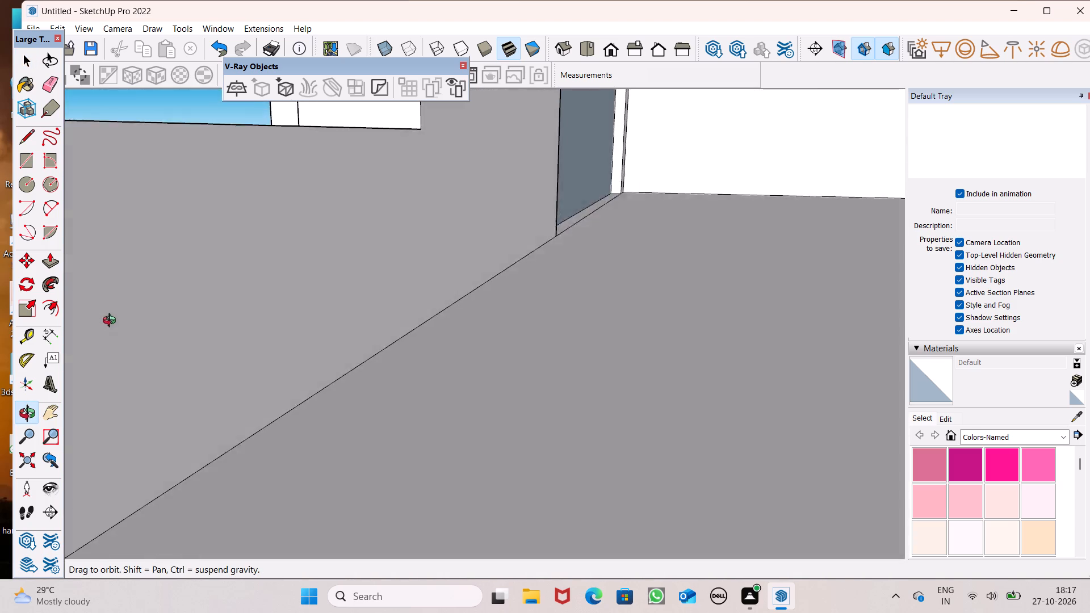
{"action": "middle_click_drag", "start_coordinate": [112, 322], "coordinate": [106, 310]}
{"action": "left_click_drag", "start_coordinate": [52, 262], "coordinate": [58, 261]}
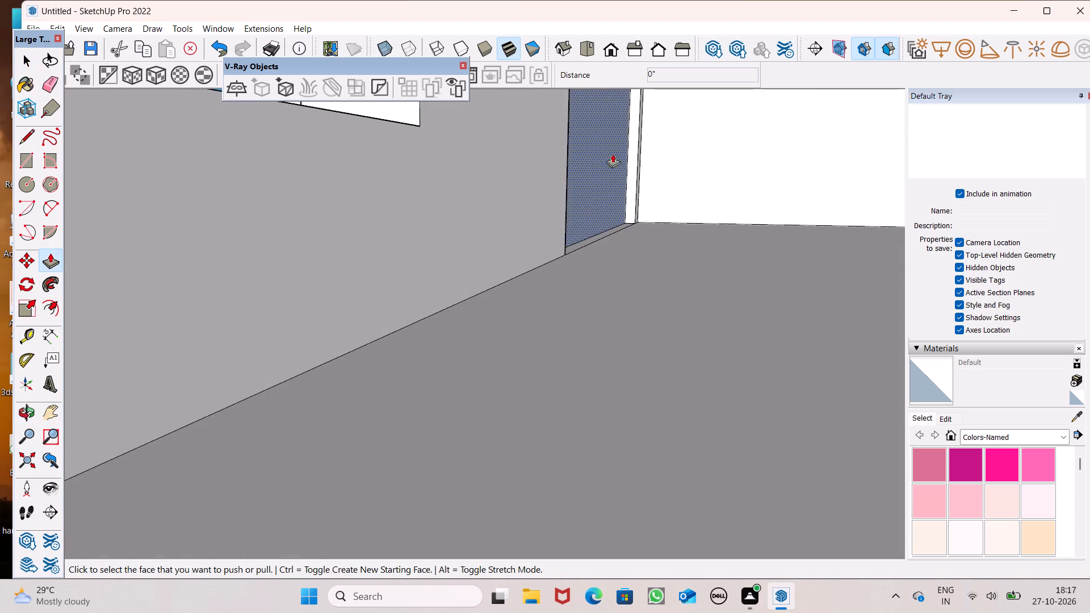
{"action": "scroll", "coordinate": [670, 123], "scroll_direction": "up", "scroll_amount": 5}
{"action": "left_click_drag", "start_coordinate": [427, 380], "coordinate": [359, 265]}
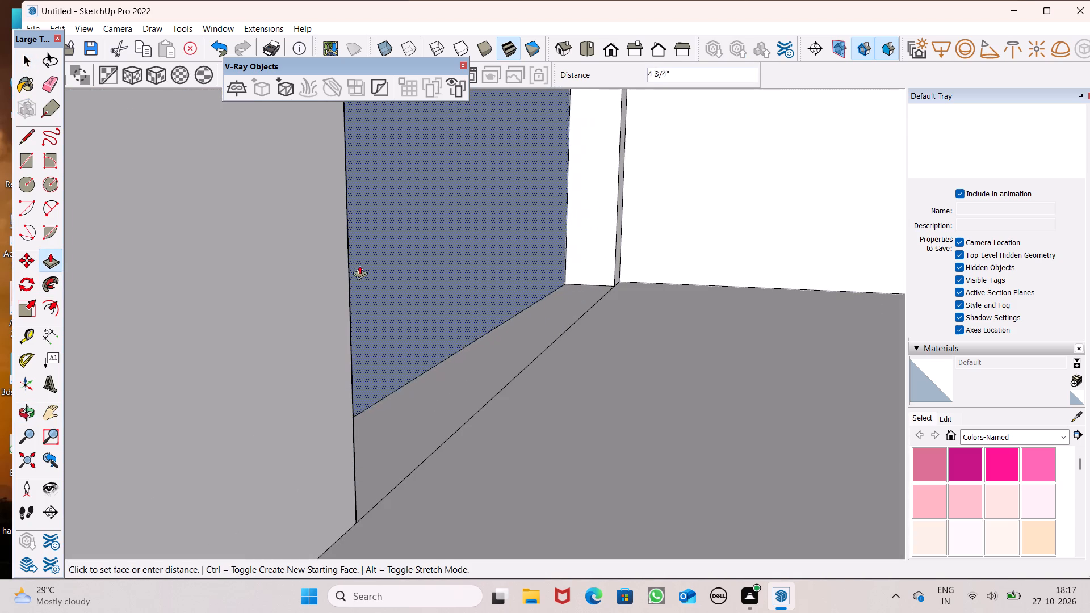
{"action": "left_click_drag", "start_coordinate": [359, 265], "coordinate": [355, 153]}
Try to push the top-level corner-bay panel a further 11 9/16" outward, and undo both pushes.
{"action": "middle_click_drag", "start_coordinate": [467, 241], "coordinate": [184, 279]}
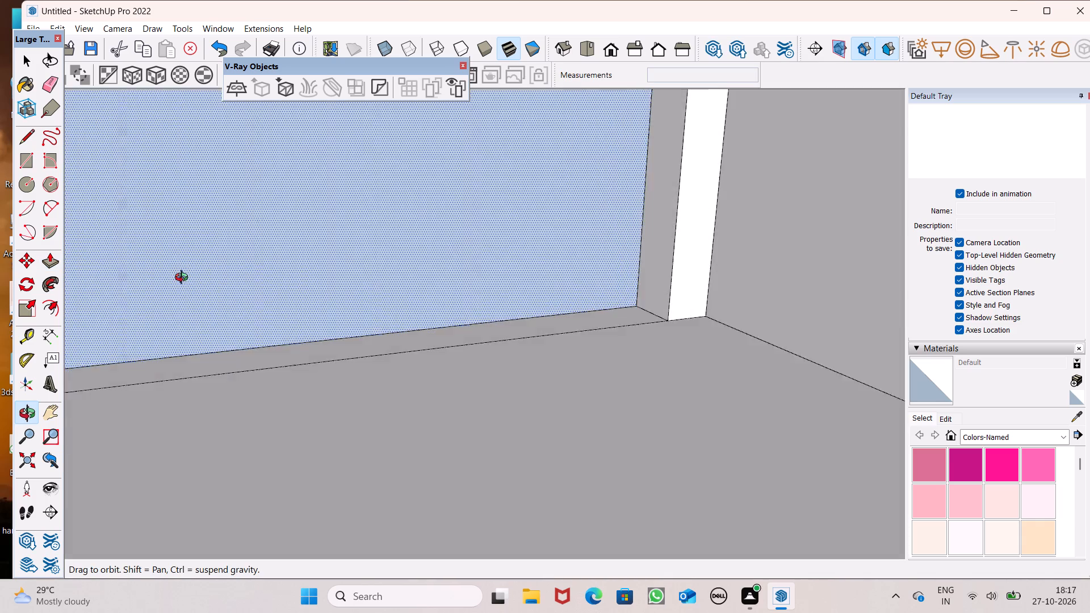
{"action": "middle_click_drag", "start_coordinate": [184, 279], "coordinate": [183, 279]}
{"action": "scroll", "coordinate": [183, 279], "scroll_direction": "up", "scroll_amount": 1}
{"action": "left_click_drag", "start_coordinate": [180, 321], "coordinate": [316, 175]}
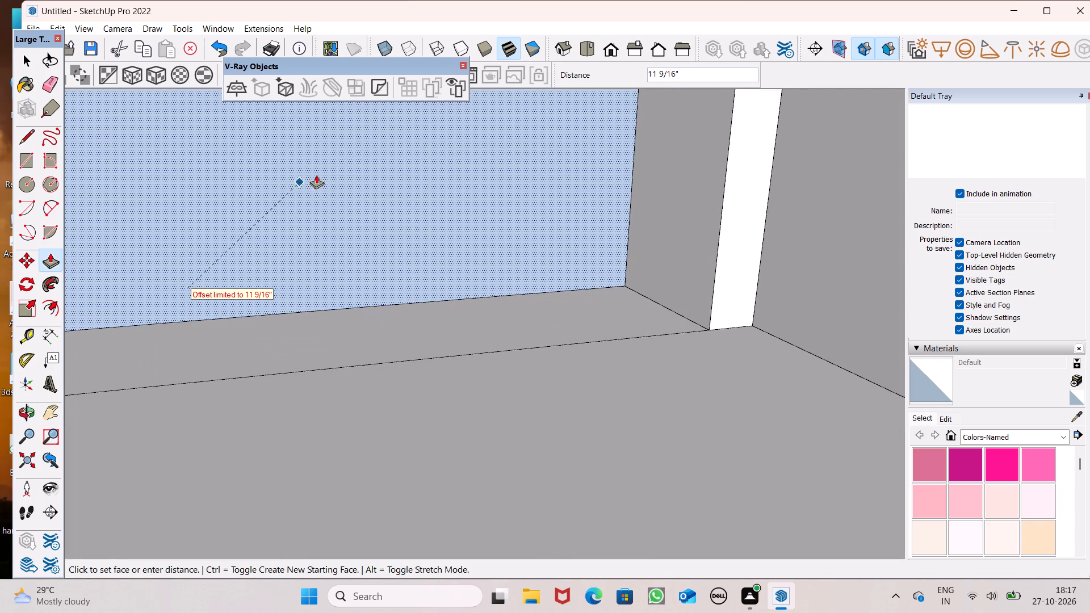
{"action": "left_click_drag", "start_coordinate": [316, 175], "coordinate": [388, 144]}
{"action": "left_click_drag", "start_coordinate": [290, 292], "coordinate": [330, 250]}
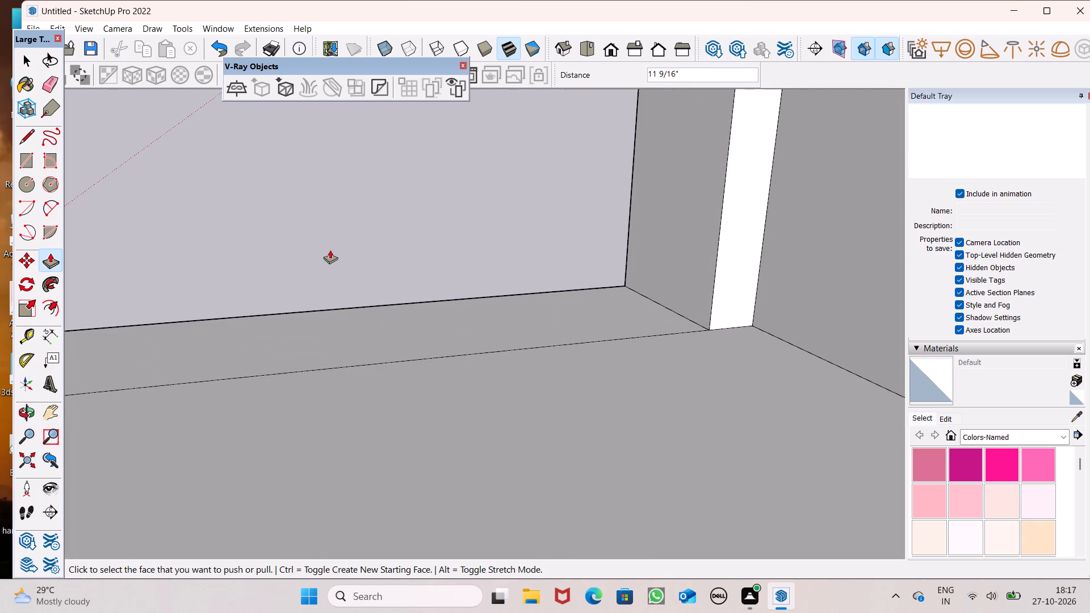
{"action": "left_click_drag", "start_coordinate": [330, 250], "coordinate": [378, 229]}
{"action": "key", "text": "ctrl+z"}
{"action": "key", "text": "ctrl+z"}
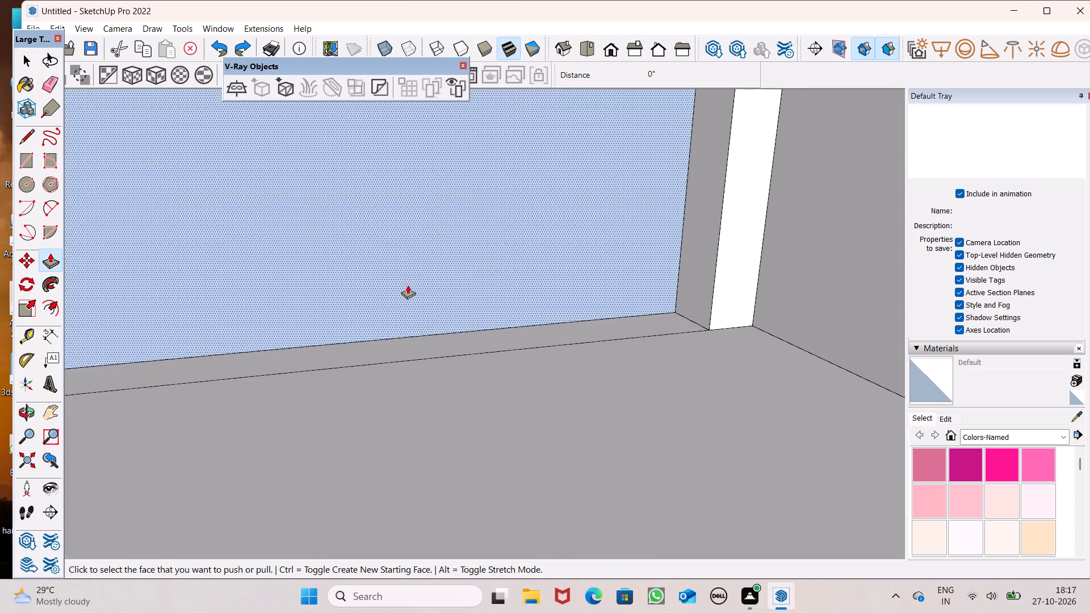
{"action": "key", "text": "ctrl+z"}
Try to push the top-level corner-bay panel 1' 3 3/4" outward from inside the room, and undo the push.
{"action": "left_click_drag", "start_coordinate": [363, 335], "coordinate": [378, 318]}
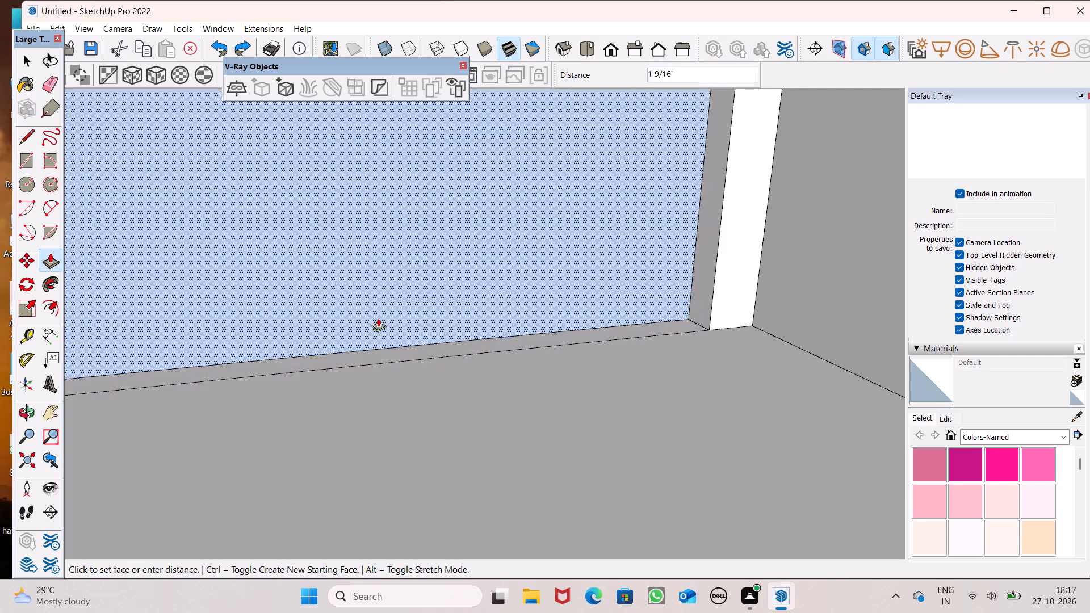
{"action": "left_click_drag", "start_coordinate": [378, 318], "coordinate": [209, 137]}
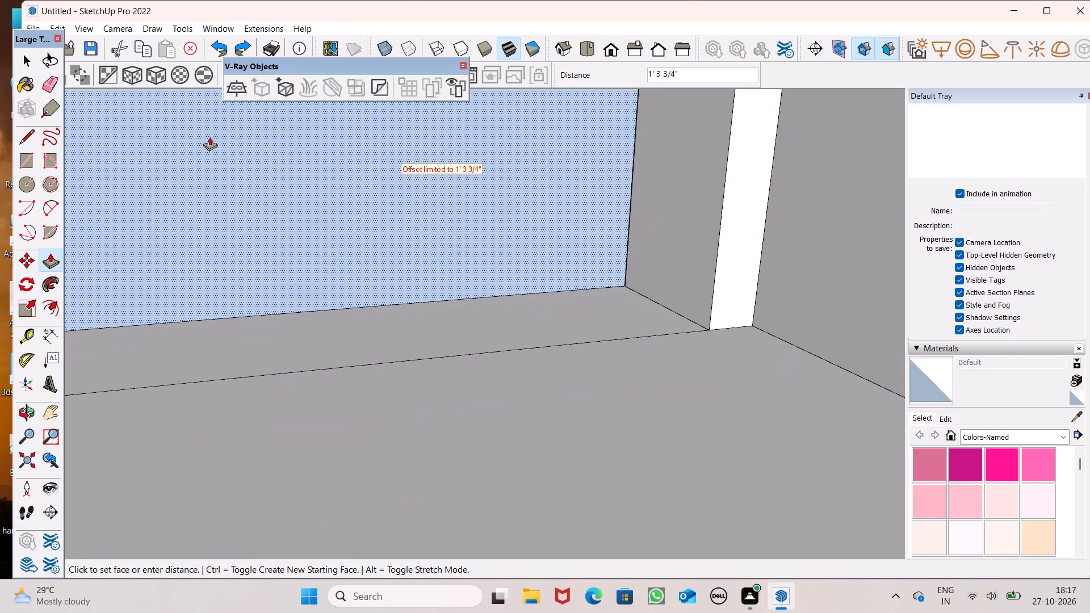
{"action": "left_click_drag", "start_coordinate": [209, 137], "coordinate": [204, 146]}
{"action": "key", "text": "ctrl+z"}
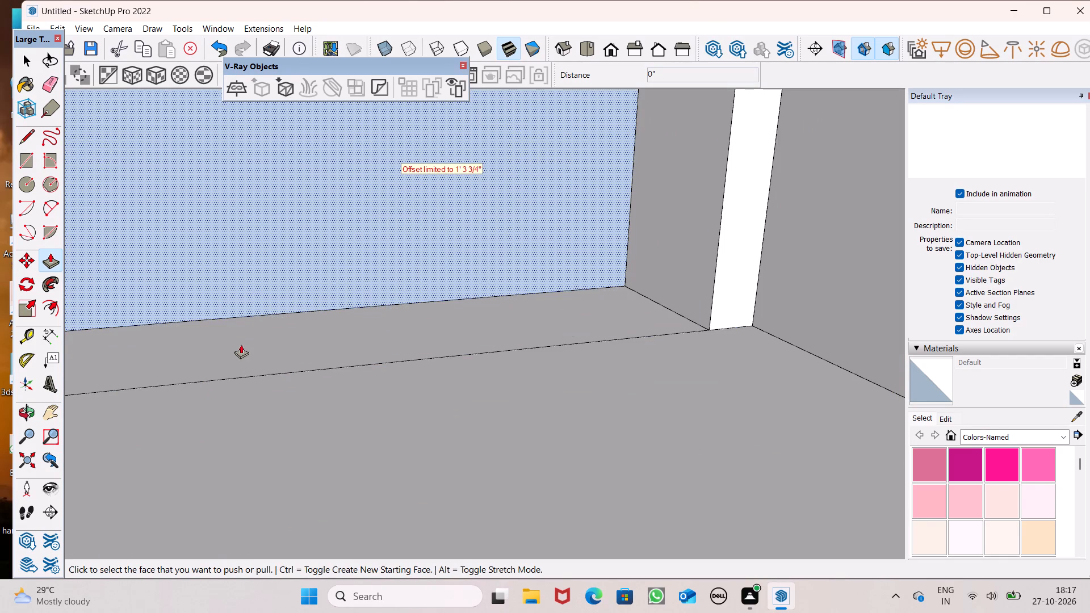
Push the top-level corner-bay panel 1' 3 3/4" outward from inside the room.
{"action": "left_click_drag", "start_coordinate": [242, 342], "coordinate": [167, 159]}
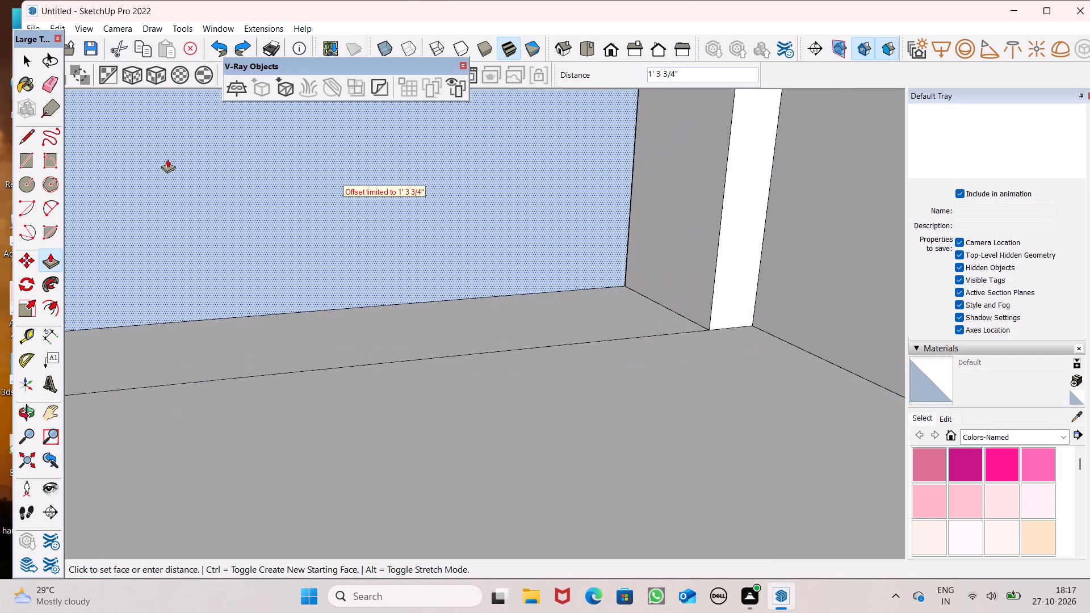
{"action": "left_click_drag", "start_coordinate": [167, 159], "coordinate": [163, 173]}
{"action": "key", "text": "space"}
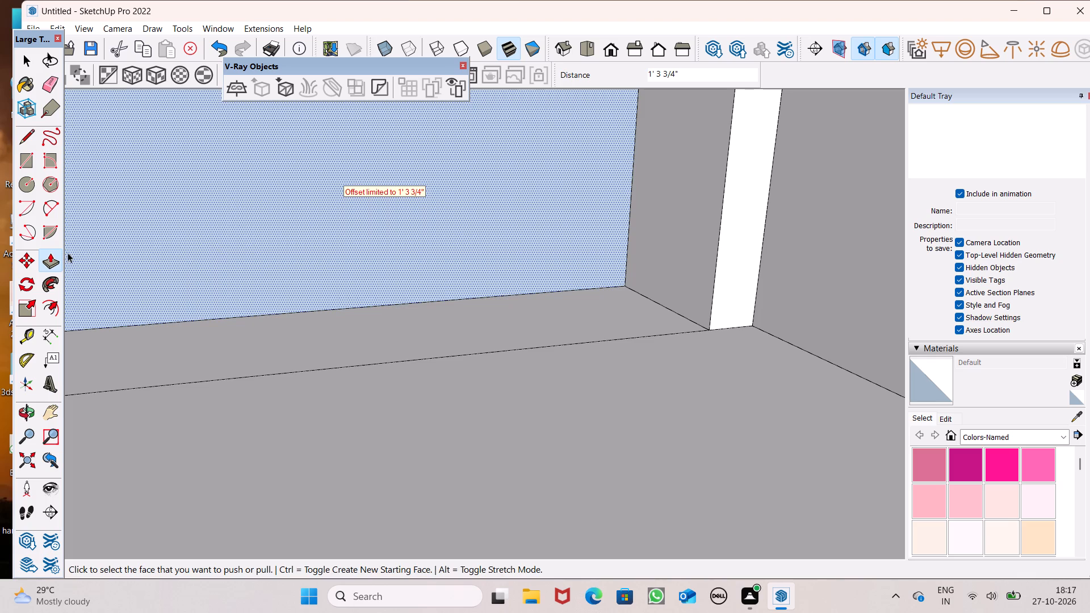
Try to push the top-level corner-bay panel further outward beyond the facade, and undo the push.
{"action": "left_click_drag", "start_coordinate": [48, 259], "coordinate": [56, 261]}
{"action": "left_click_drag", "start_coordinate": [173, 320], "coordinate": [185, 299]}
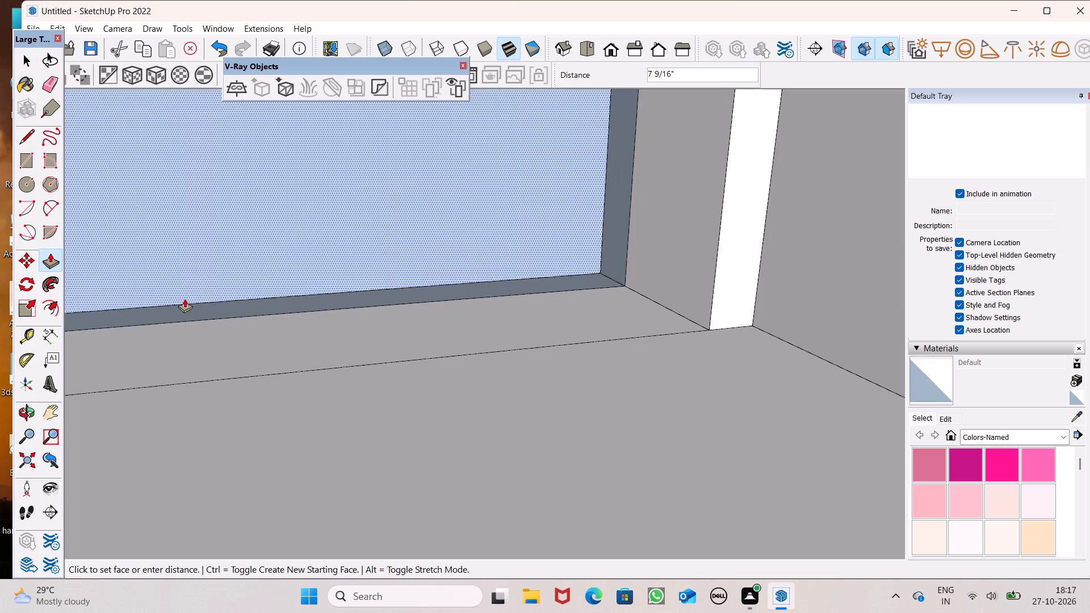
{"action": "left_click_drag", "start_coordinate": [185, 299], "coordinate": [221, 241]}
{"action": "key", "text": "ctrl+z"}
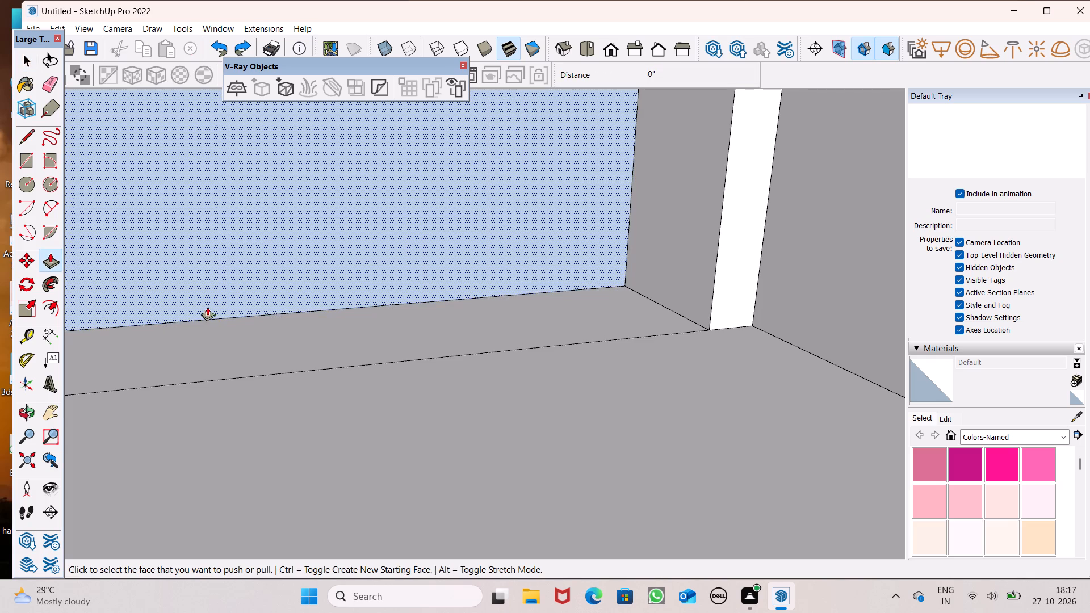
Pull the top-level corner-bay panel 1' 6" back inward, flush with the room's inner wall edge.
{"action": "left_click_drag", "start_coordinate": [207, 308], "coordinate": [446, 148]}
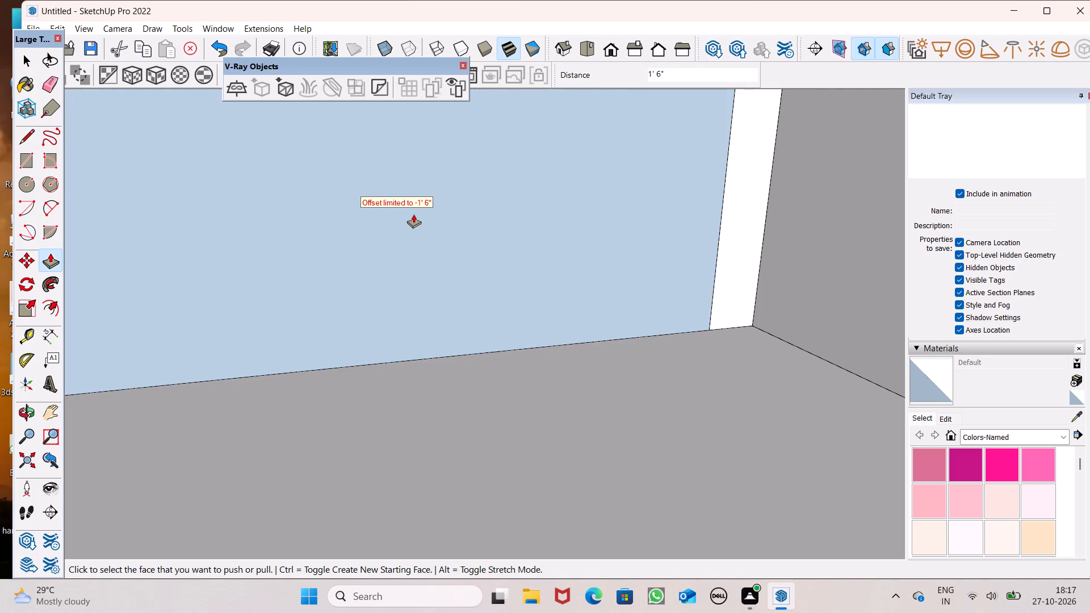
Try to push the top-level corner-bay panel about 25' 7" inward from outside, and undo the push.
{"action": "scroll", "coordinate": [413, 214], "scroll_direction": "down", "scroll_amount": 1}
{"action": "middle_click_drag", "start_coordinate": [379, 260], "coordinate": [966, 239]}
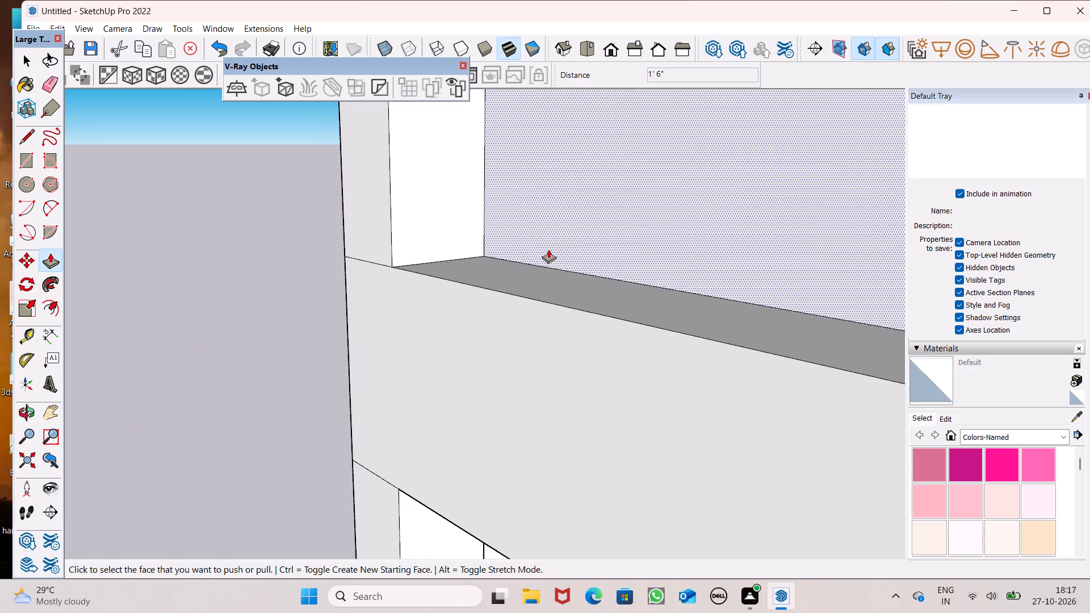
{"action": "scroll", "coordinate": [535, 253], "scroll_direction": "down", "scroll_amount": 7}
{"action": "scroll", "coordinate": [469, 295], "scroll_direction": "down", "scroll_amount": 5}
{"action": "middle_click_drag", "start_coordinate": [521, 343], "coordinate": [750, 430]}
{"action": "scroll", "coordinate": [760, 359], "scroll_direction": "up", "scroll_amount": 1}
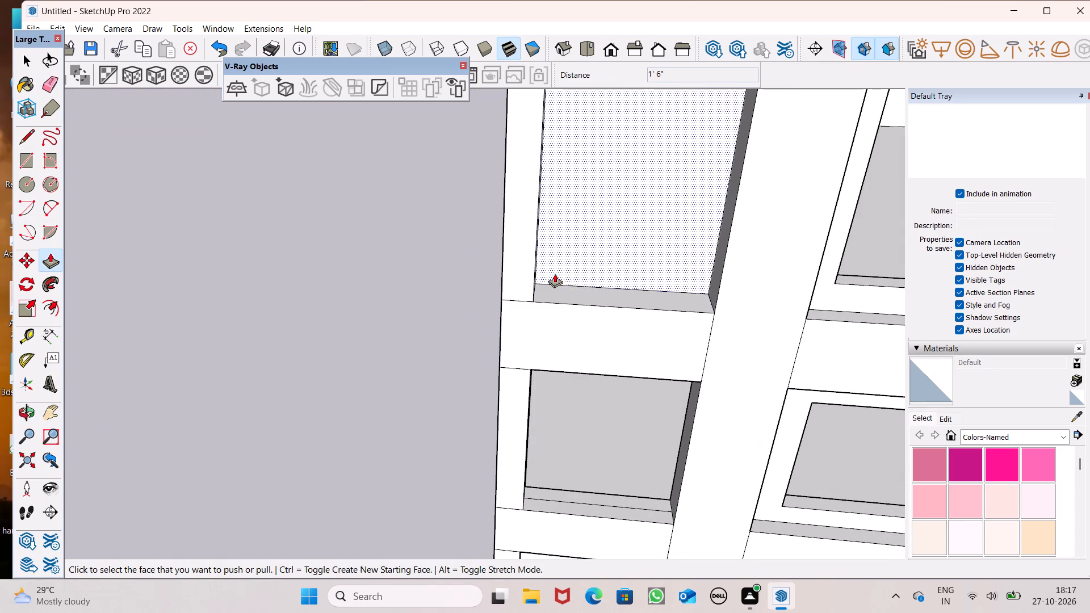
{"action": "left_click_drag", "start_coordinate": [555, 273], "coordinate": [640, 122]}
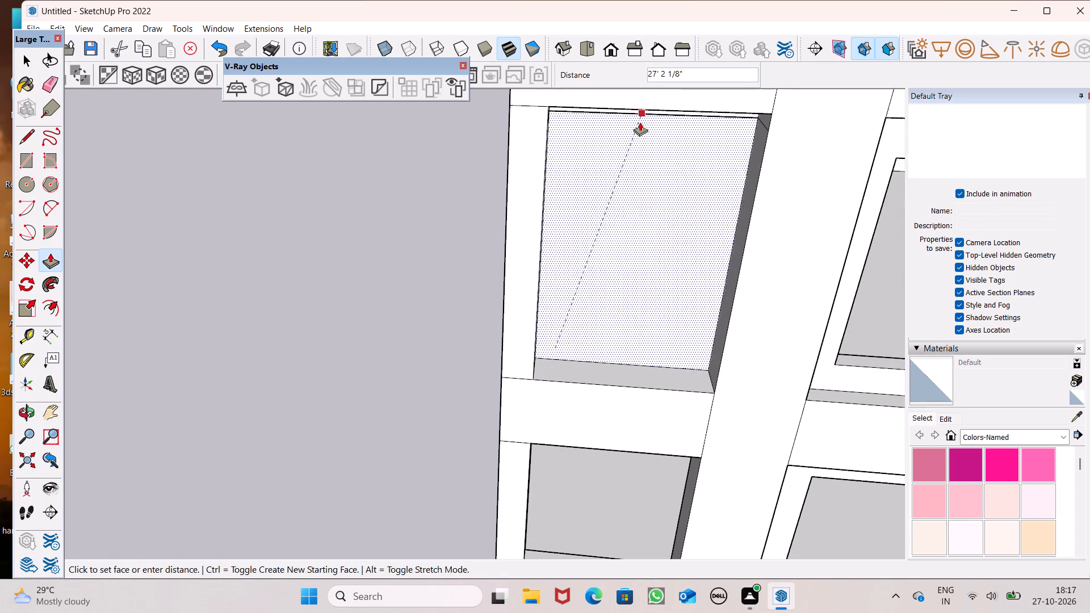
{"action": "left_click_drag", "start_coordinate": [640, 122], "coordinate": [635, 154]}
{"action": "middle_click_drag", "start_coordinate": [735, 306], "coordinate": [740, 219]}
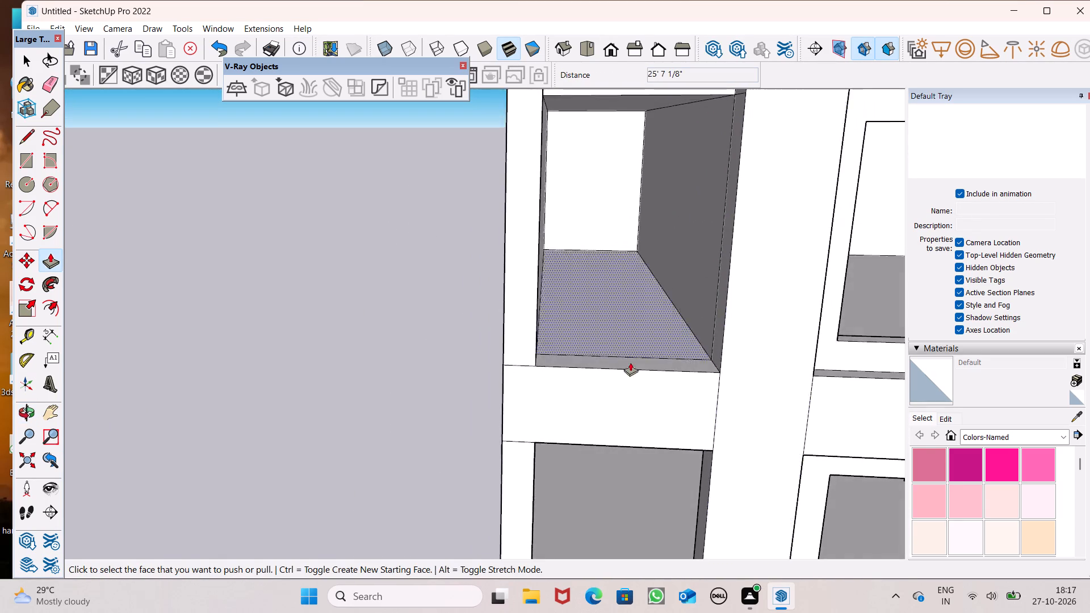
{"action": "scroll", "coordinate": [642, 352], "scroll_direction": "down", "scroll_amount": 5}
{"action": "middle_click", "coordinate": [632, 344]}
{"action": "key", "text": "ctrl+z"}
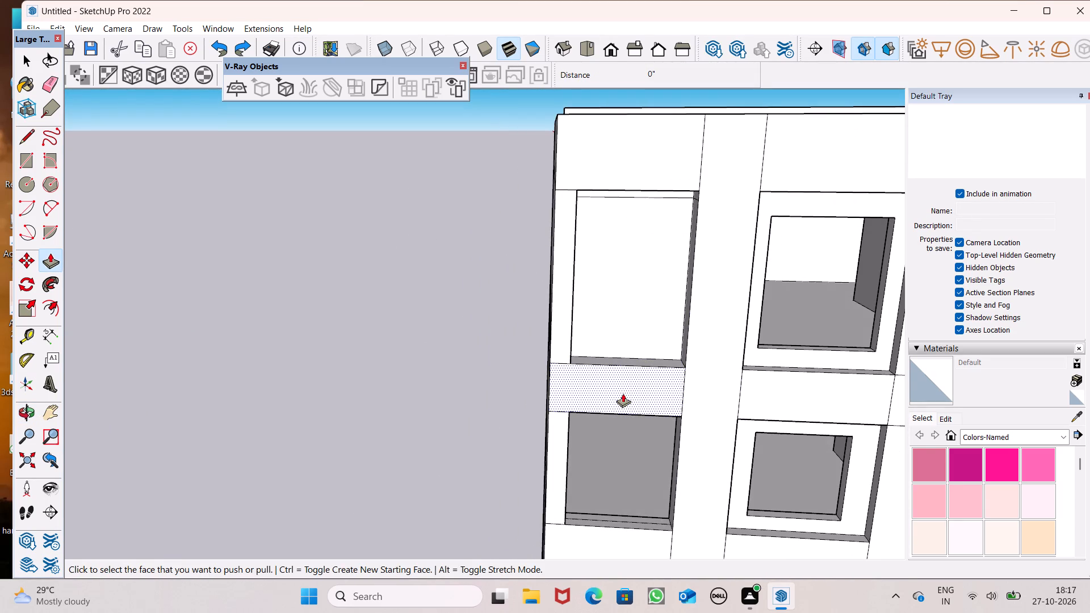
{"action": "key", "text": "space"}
Examine the side facade's corner-bay recesses and window openings, and the room interiors behind the lower levels.
{"action": "scroll", "coordinate": [508, 335], "scroll_direction": "down", "scroll_amount": 2}
{"action": "middle_click_drag", "start_coordinate": [575, 350], "coordinate": [607, 241]}
{"action": "scroll", "coordinate": [463, 306], "scroll_direction": "down", "scroll_amount": 1}
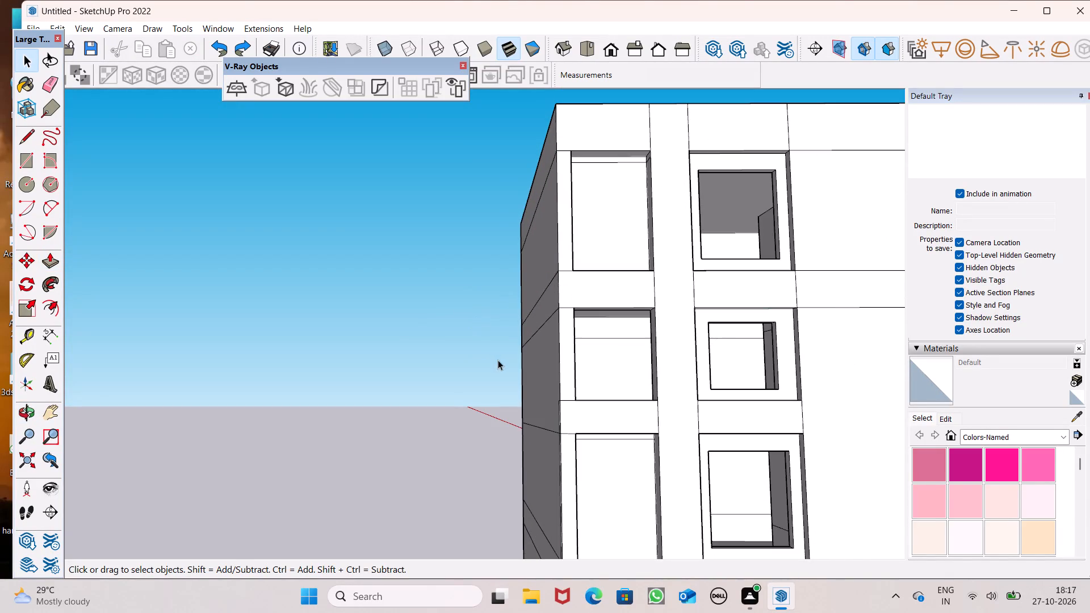
{"action": "scroll", "coordinate": [504, 372], "scroll_direction": "down", "scroll_amount": 3}
{"action": "middle_click_drag", "start_coordinate": [560, 393], "coordinate": [546, 428]}
{"action": "scroll", "coordinate": [535, 362], "scroll_direction": "down", "scroll_amount": 5}
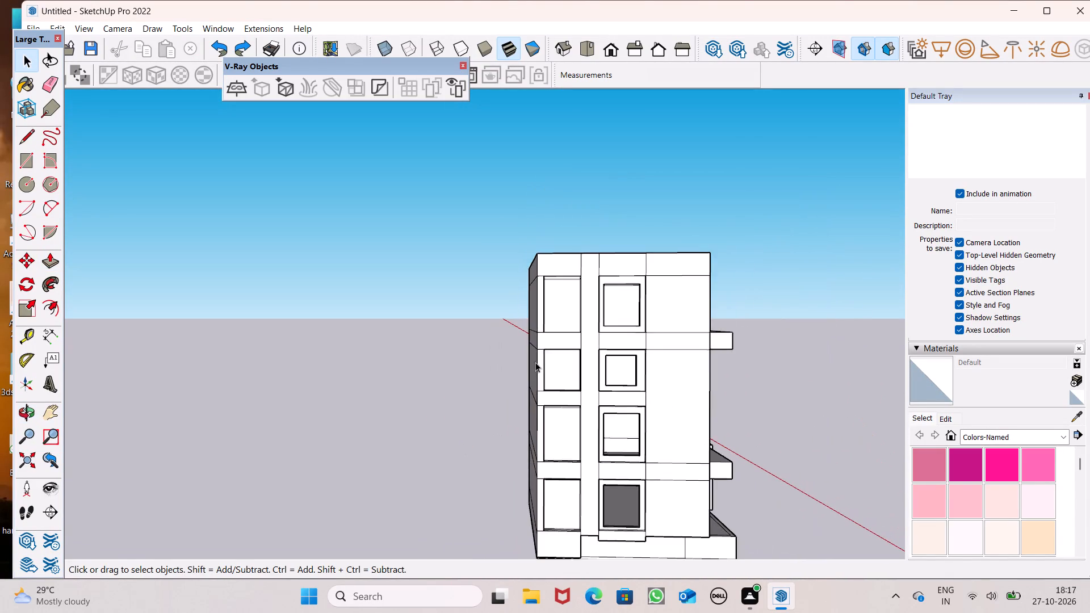
{"action": "scroll", "coordinate": [535, 362], "scroll_direction": "down", "scroll_amount": 4}
{"action": "scroll", "coordinate": [613, 405], "scroll_direction": "up", "scroll_amount": 1}
{"action": "middle_click_drag", "start_coordinate": [615, 406], "coordinate": [373, 412]}
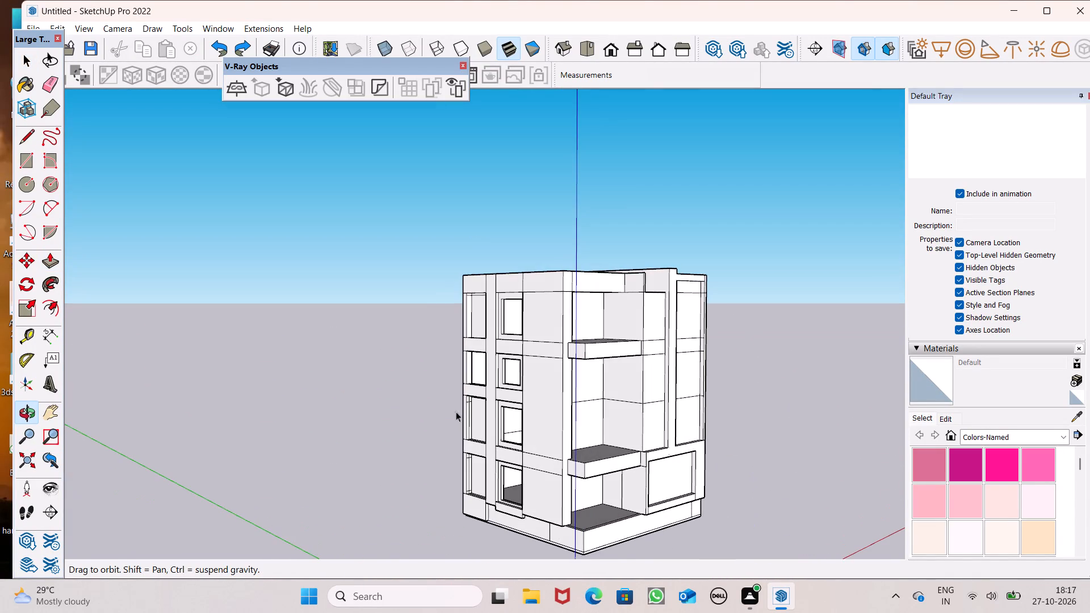
{"action": "scroll", "coordinate": [476, 513], "scroll_direction": "up", "scroll_amount": 8}
{"action": "scroll", "coordinate": [515, 448], "scroll_direction": "up", "scroll_amount": 16}
{"action": "middle_click_drag", "start_coordinate": [547, 460], "coordinate": [549, 446]}
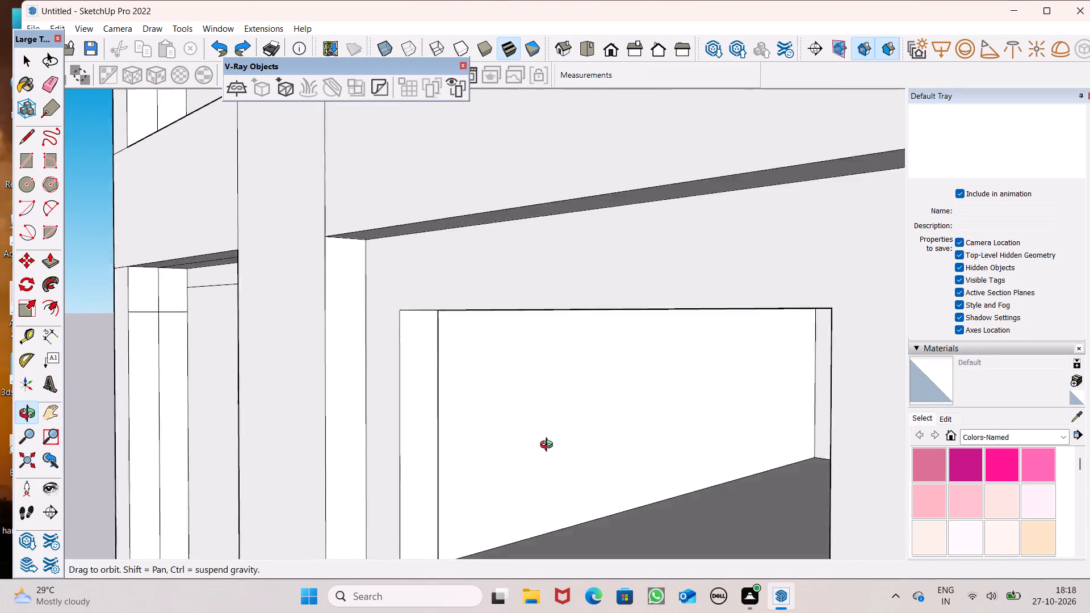
{"action": "middle_click_drag", "start_coordinate": [549, 446], "coordinate": [573, 393]}
{"action": "scroll", "coordinate": [586, 457], "scroll_direction": "up", "scroll_amount": 4}
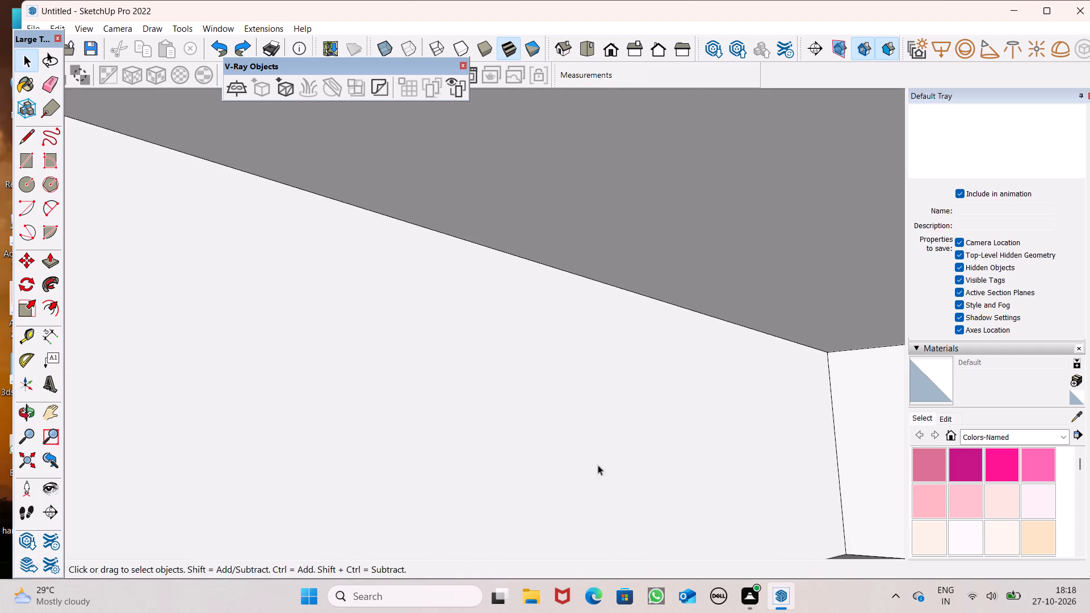
{"action": "middle_click_drag", "start_coordinate": [598, 465], "coordinate": [337, 455]}
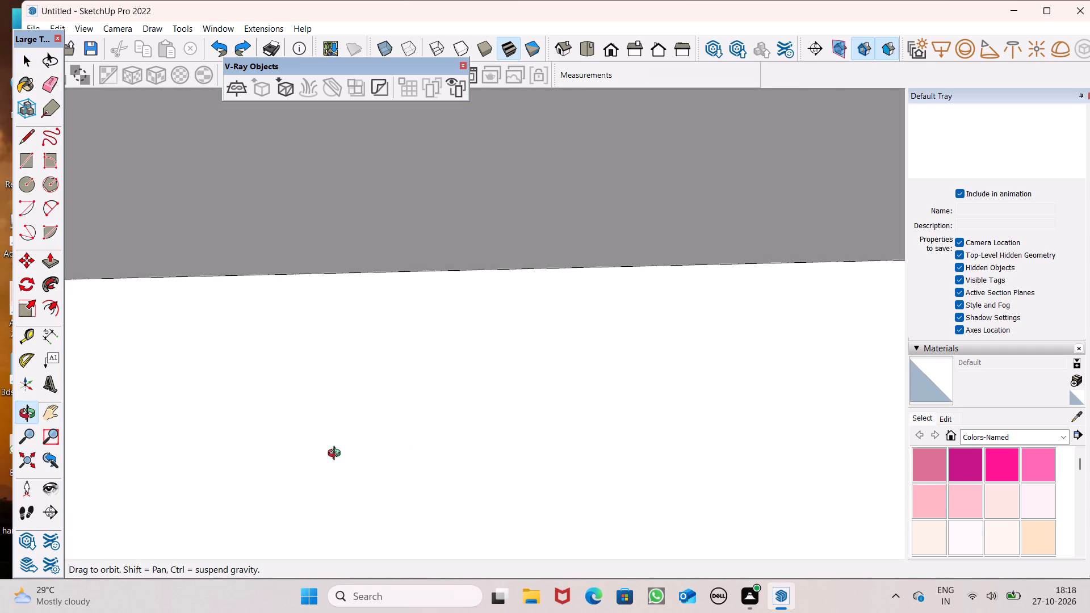
{"action": "middle_click_drag", "start_coordinate": [337, 455], "coordinate": [794, 507]}
{"action": "scroll", "coordinate": [444, 354], "scroll_direction": "down", "scroll_amount": 10}
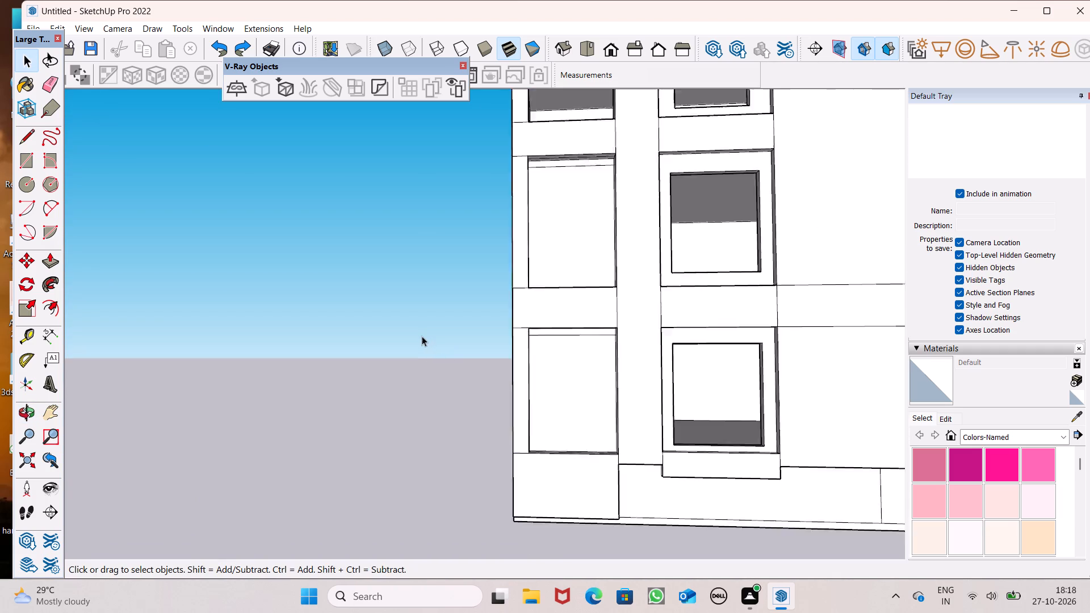
{"action": "scroll", "coordinate": [422, 336], "scroll_direction": "down", "scroll_amount": 1}
{"action": "scroll", "coordinate": [639, 439], "scroll_direction": "up", "scroll_amount": 16}
{"action": "scroll", "coordinate": [592, 362], "scroll_direction": "up", "scroll_amount": 7}
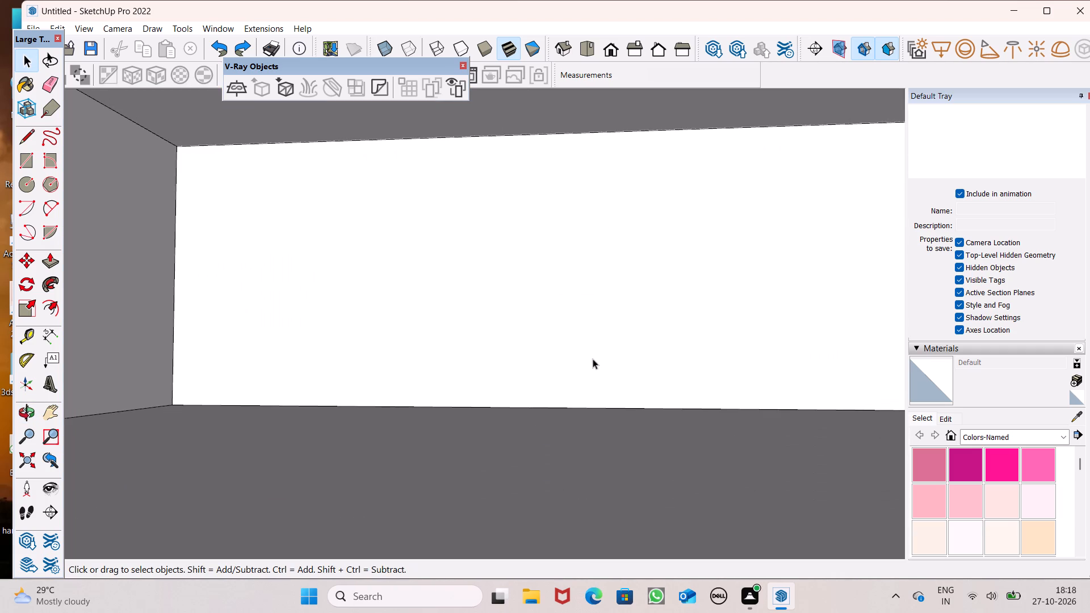
{"action": "middle_click_drag", "start_coordinate": [590, 366], "coordinate": [573, 441]}
{"action": "middle_click", "coordinate": [581, 441]}
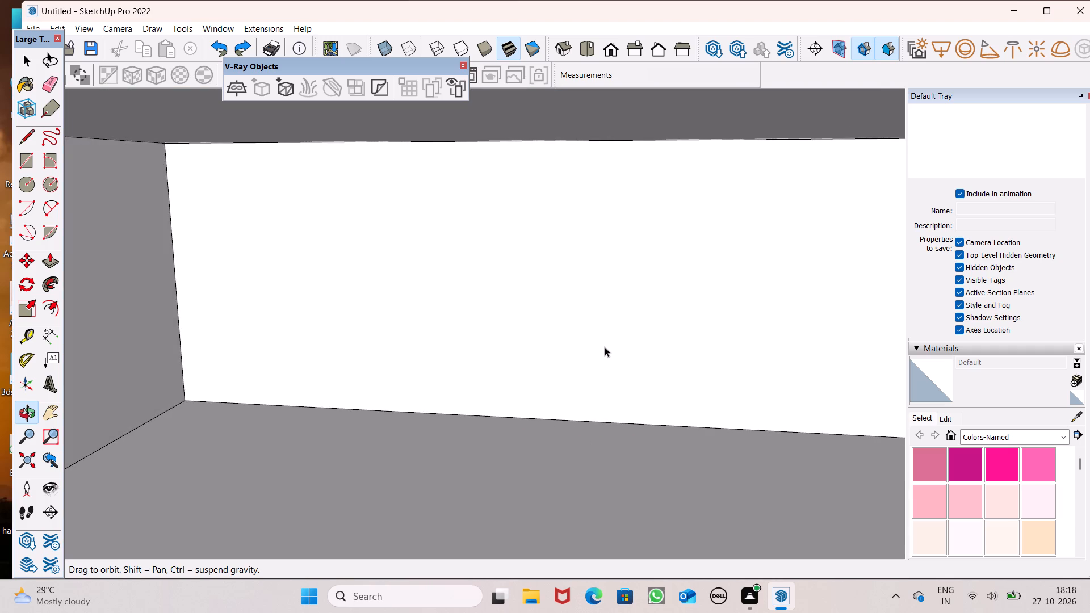
{"action": "scroll", "coordinate": [610, 341], "scroll_direction": "down", "scroll_amount": 19}
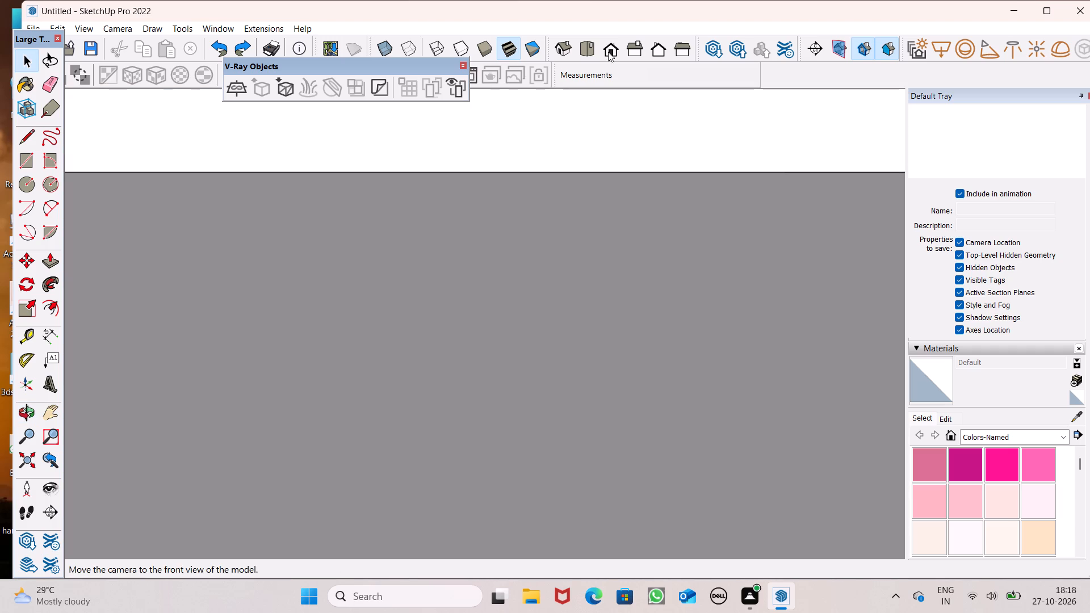
Examine the ground-level side-wall window opening from outside, including its sill edges and the room interior behind it.
{"action": "left_click", "coordinate": [615, 45]}
{"action": "scroll", "coordinate": [636, 224], "scroll_direction": "down", "scroll_amount": 12}
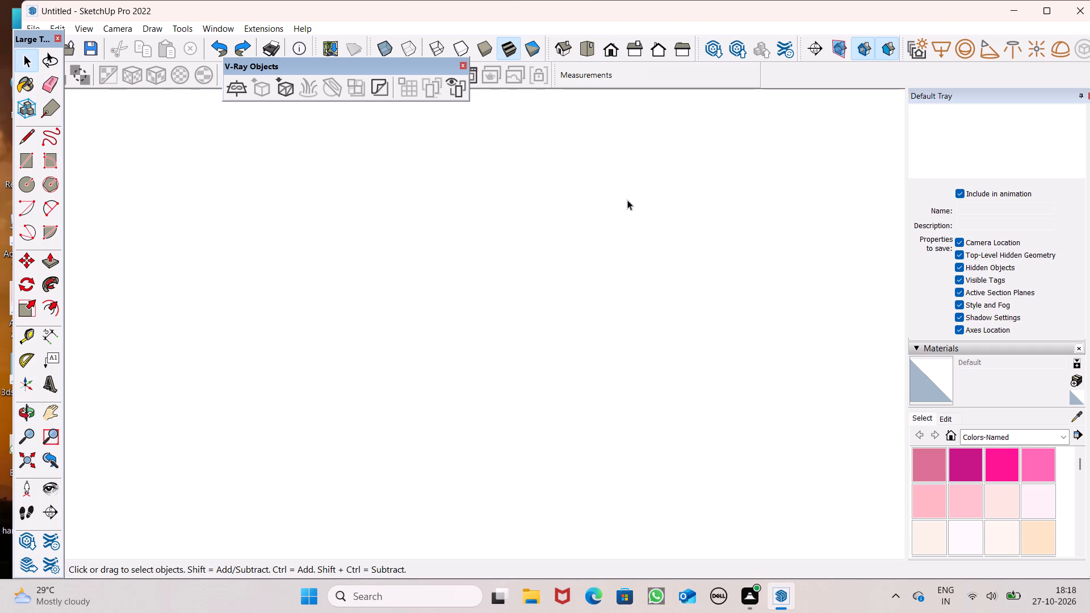
{"action": "scroll", "coordinate": [627, 200], "scroll_direction": "down", "scroll_amount": 18}
{"action": "scroll", "coordinate": [633, 246], "scroll_direction": "down", "scroll_amount": 11}
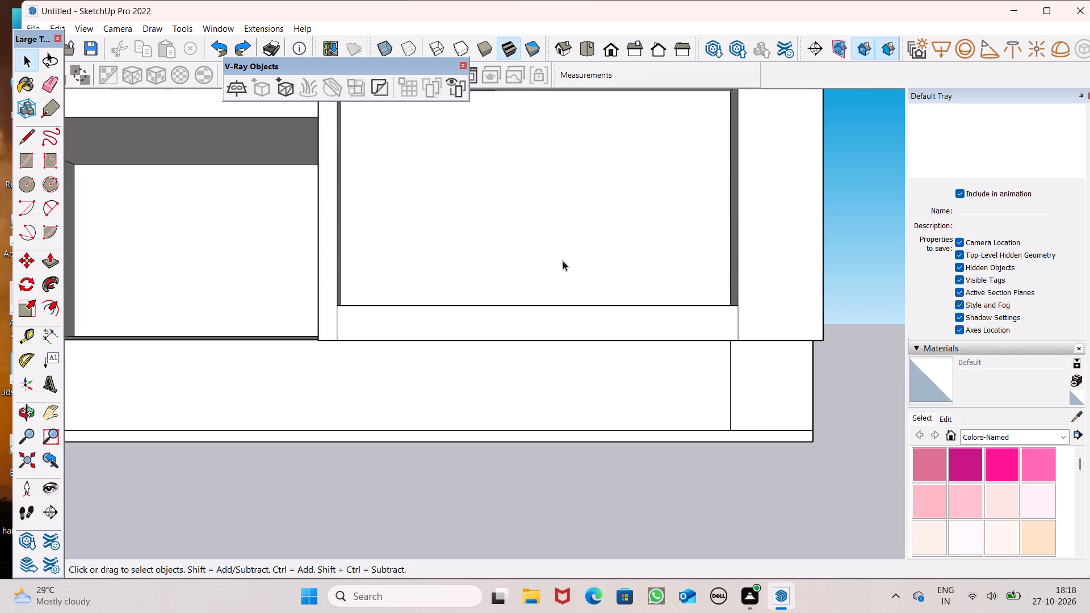
{"action": "scroll", "coordinate": [555, 260], "scroll_direction": "down", "scroll_amount": 12}
{"action": "scroll", "coordinate": [576, 356], "scroll_direction": "down", "scroll_amount": 6}
{"action": "middle_click_drag", "start_coordinate": [576, 356], "coordinate": [962, 389]}
{"action": "scroll", "coordinate": [480, 342], "scroll_direction": "up", "scroll_amount": 7}
{"action": "scroll", "coordinate": [421, 278], "scroll_direction": "up", "scroll_amount": 8}
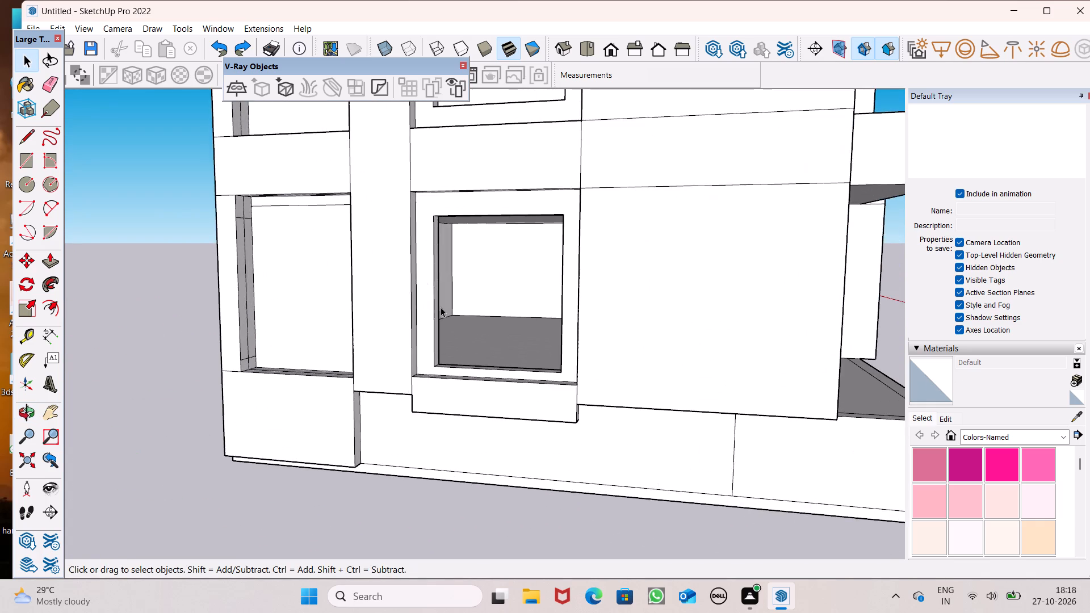
{"action": "scroll", "coordinate": [482, 348], "scroll_direction": "up", "scroll_amount": 8}
{"action": "middle_click_drag", "start_coordinate": [496, 377], "coordinate": [467, 334]}
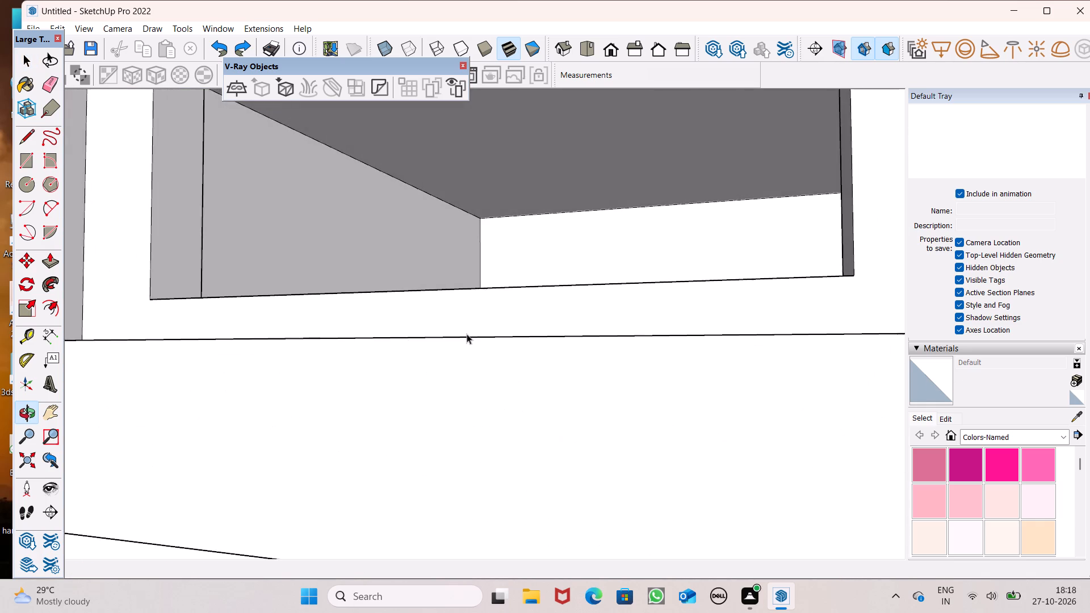
{"action": "scroll", "coordinate": [463, 334], "scroll_direction": "up", "scroll_amount": 8}
{"action": "middle_click_drag", "start_coordinate": [468, 354], "coordinate": [371, 509]}
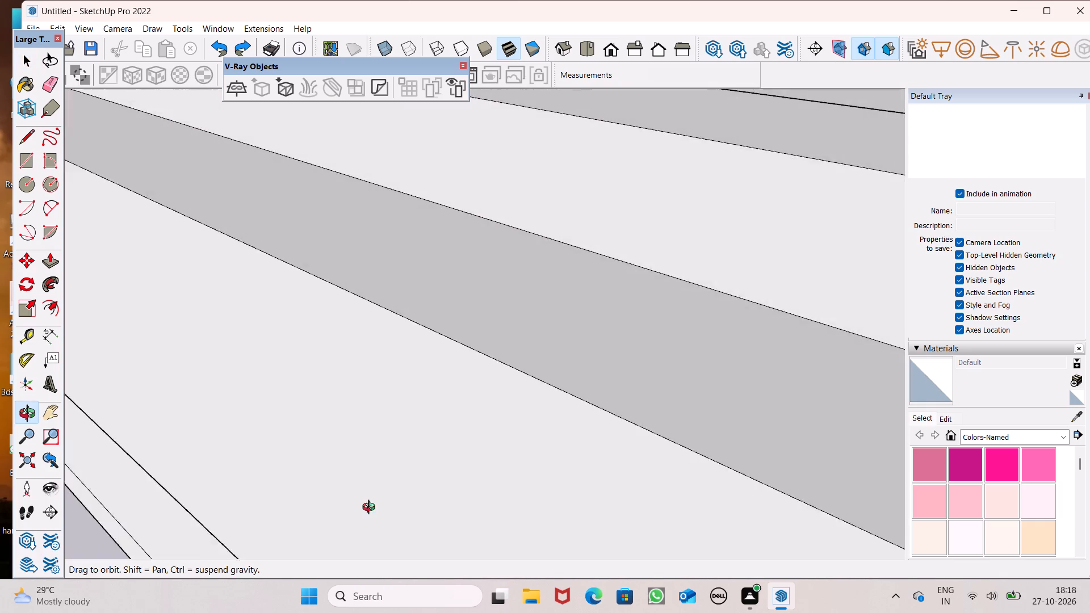
{"action": "middle_click_drag", "start_coordinate": [371, 509], "coordinate": [442, 544]}
{"action": "scroll", "coordinate": [546, 306], "scroll_direction": "up", "scroll_amount": 4}
{"action": "scroll", "coordinate": [643, 381], "scroll_direction": "down", "scroll_amount": 8}
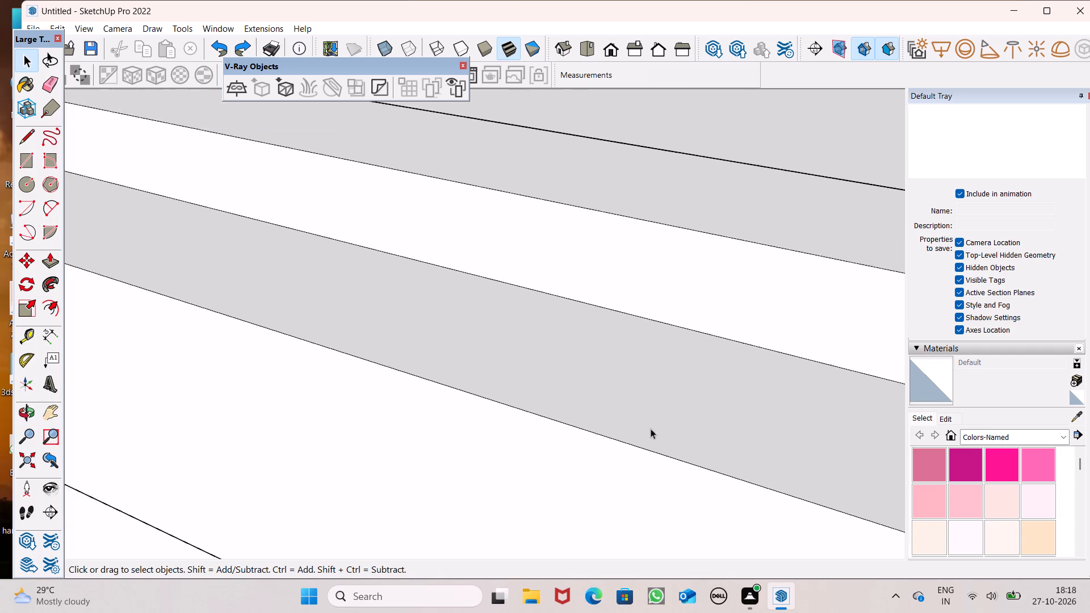
{"action": "scroll", "coordinate": [651, 429], "scroll_direction": "down", "scroll_amount": 18}
{"action": "scroll", "coordinate": [638, 319], "scroll_direction": "up", "scroll_amount": 6}
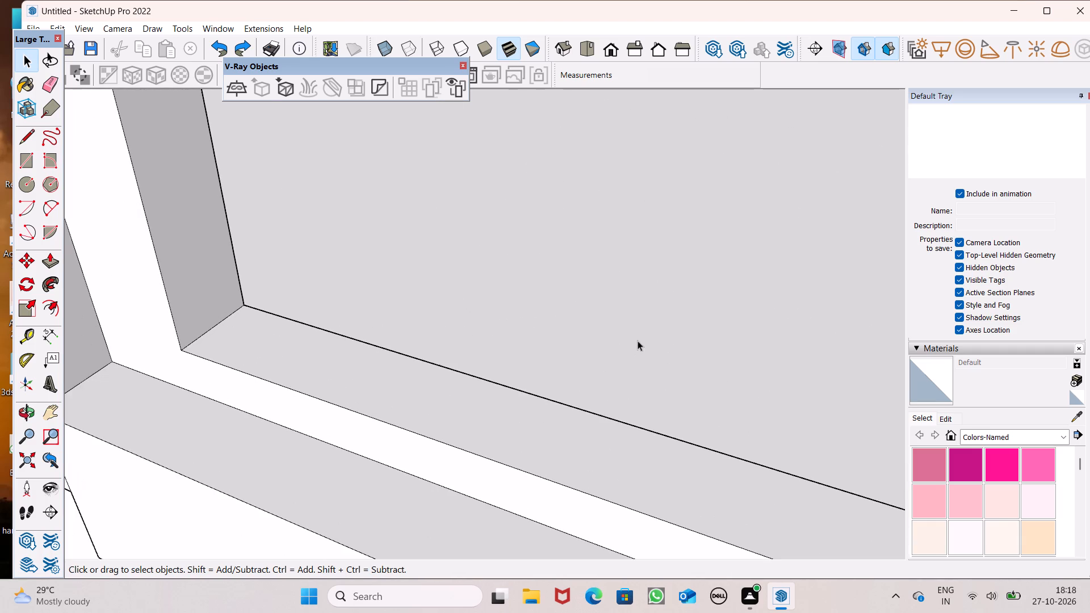
{"action": "middle_click_drag", "start_coordinate": [631, 358], "coordinate": [512, 362]}
{"action": "scroll", "coordinate": [512, 363], "scroll_direction": "up", "scroll_amount": 3}
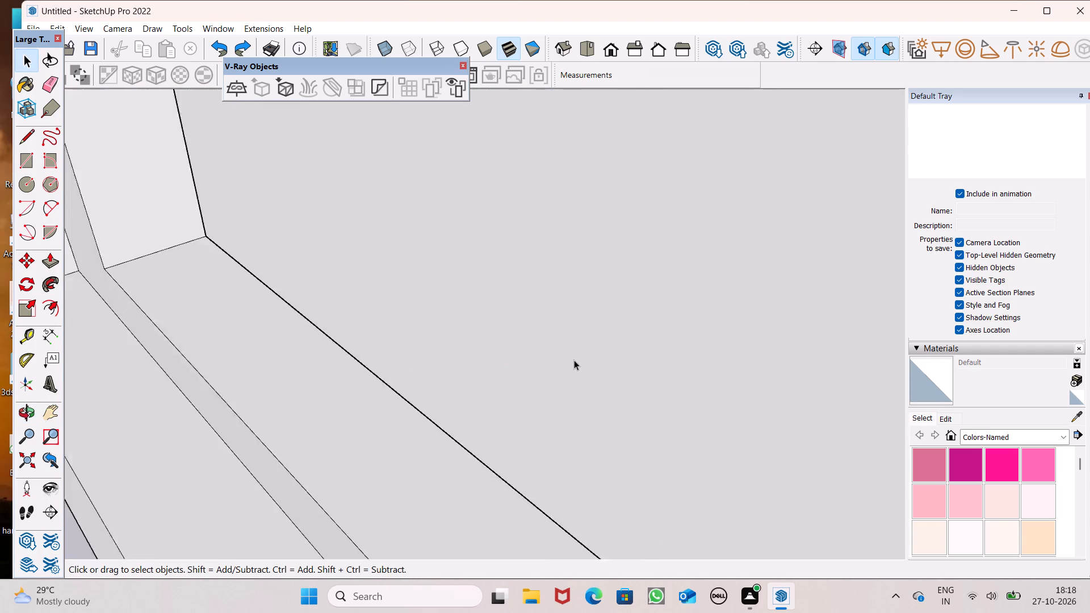
{"action": "scroll", "coordinate": [574, 360], "scroll_direction": "up", "scroll_amount": 5}
{"action": "middle_click_drag", "start_coordinate": [660, 388], "coordinate": [481, 285]}
{"action": "middle_click_drag", "start_coordinate": [465, 279], "coordinate": [457, 275]}
{"action": "middle_click", "coordinate": [454, 274]}
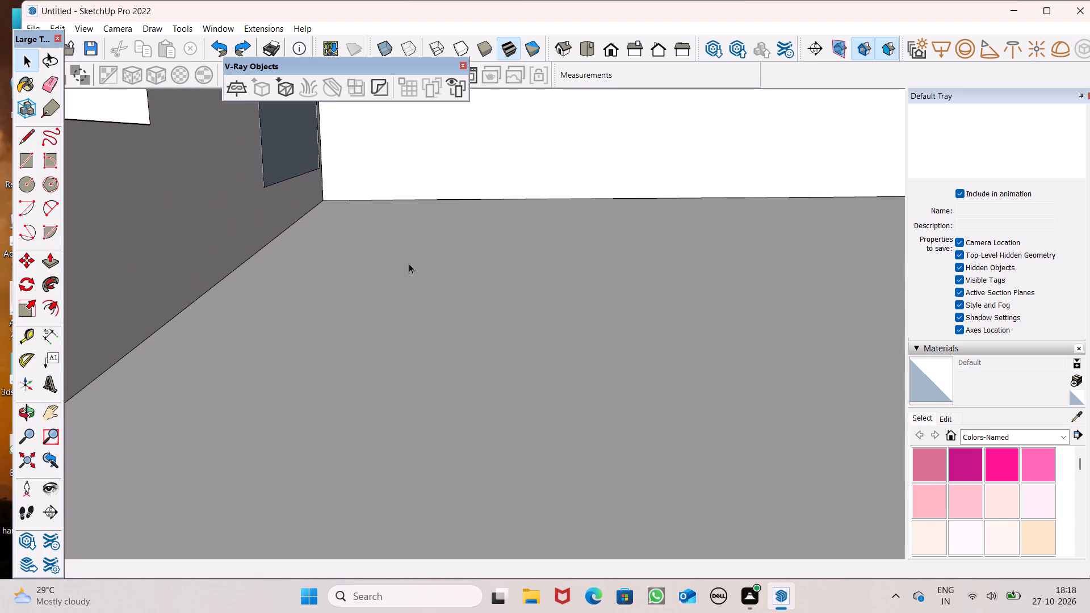
{"action": "scroll", "coordinate": [427, 360], "scroll_direction": "up", "scroll_amount": 1}
{"action": "middle_click_drag", "start_coordinate": [497, 458], "coordinate": [459, 403]}
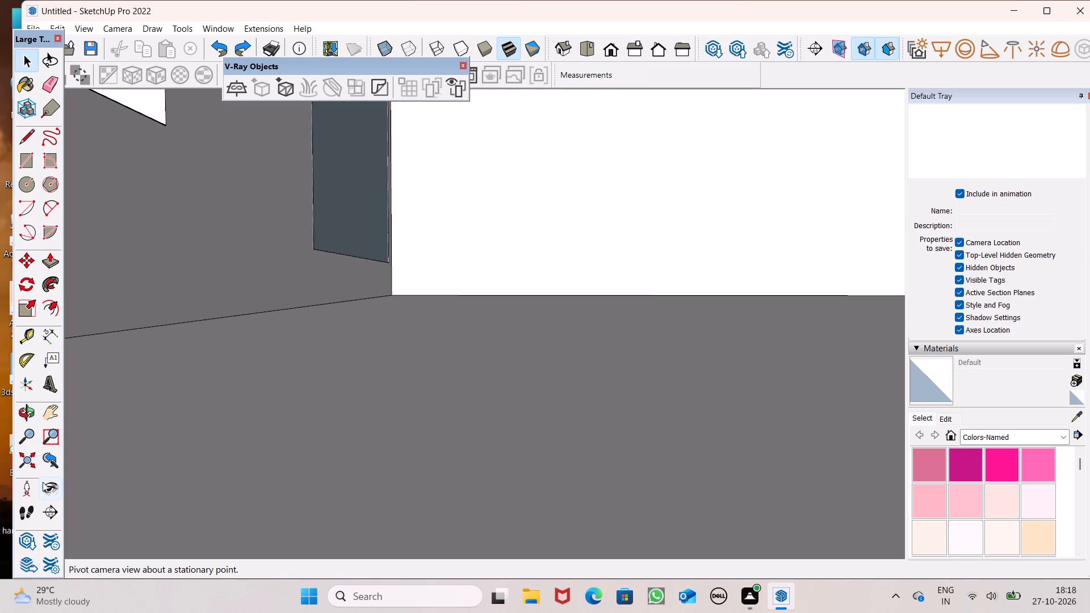
Look around inside the ground-level room at its walls, ceiling and window opening, and inspect the side facade from outside.
{"action": "left_click_drag", "start_coordinate": [43, 482], "coordinate": [48, 484]}
{"action": "left_click_drag", "start_coordinate": [342, 304], "coordinate": [339, 233]}
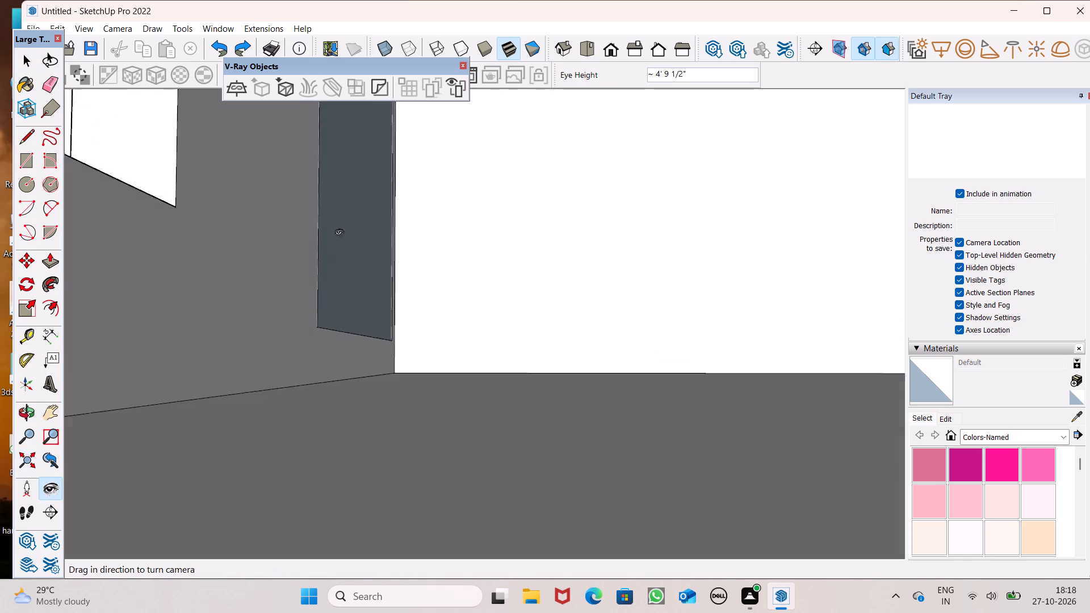
{"action": "left_click_drag", "start_coordinate": [339, 233], "coordinate": [311, 1]}
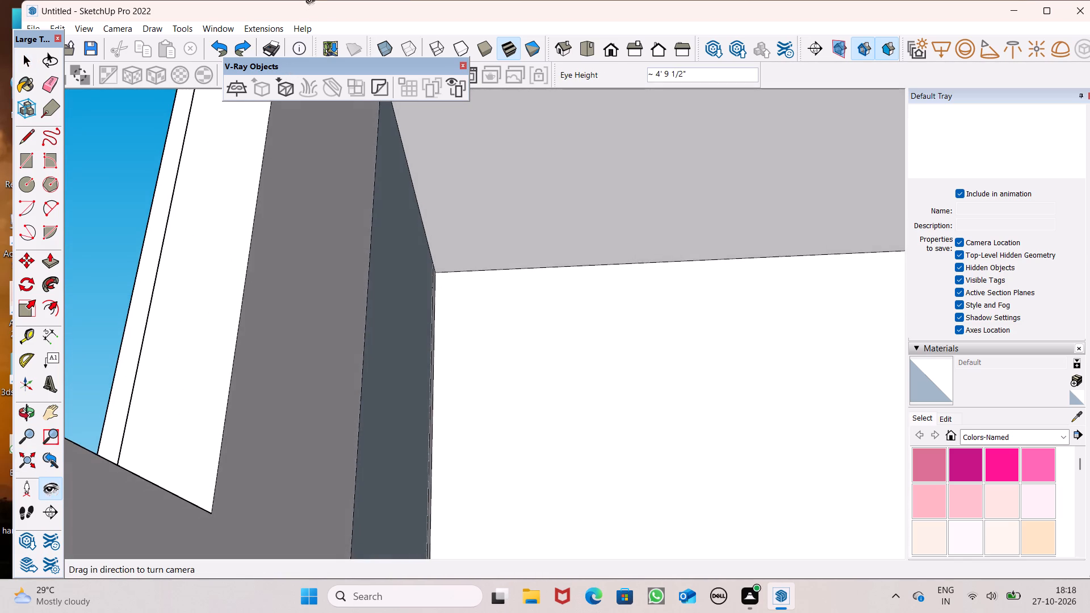
{"action": "left_click_drag", "start_coordinate": [311, 1], "coordinate": [318, 0]}
{"action": "middle_click_drag", "start_coordinate": [273, 193], "coordinate": [308, 211]}
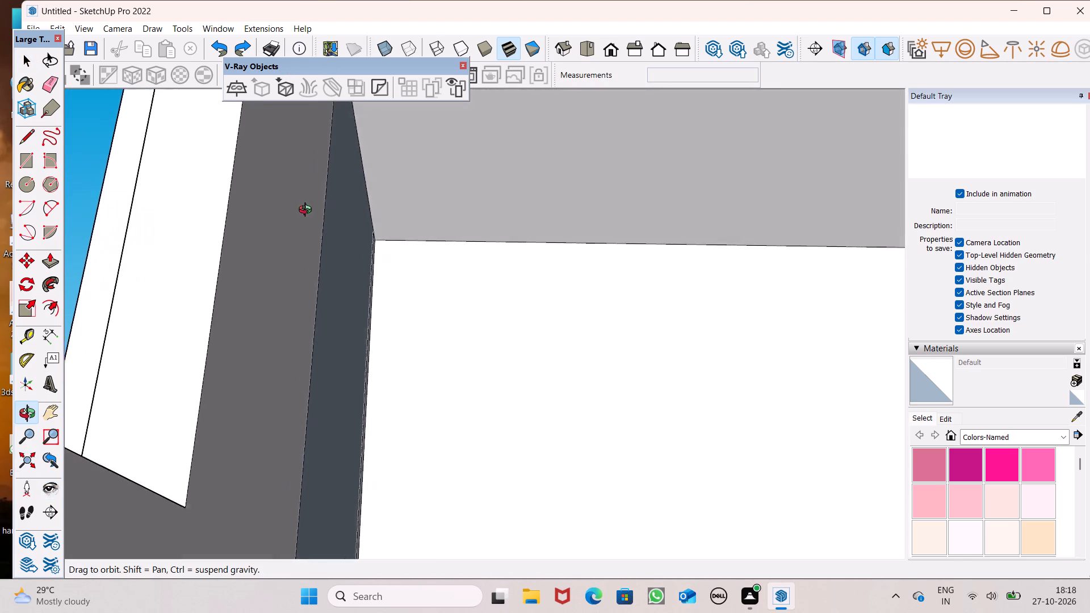
{"action": "middle_click_drag", "start_coordinate": [308, 211], "coordinate": [900, 334]}
{"action": "scroll", "coordinate": [483, 359], "scroll_direction": "up", "scroll_amount": 1}
{"action": "scroll", "coordinate": [483, 359], "scroll_direction": "down", "scroll_amount": 4}
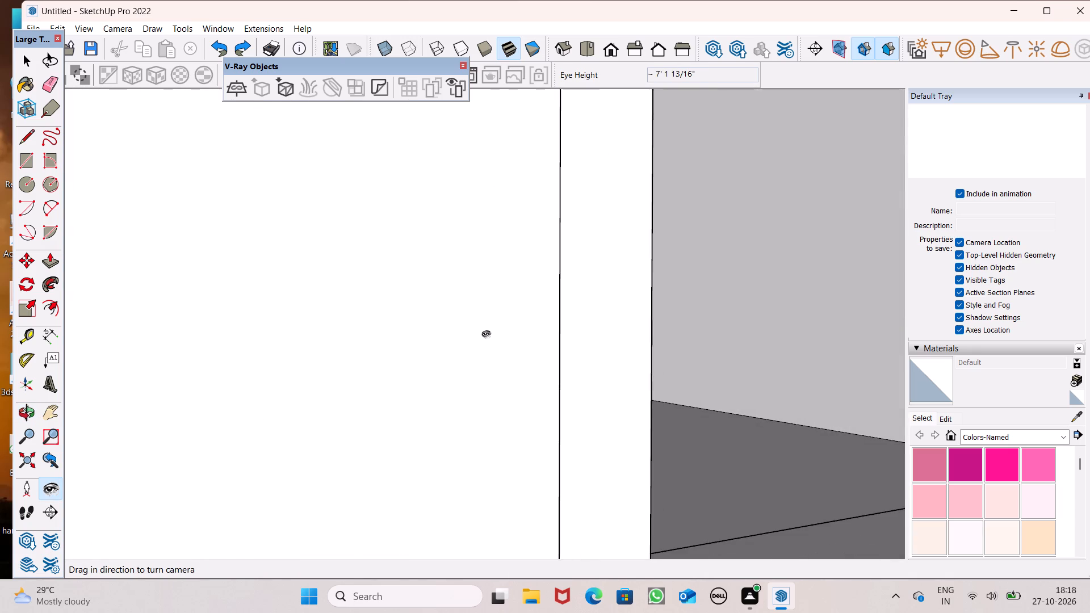
{"action": "scroll", "coordinate": [487, 334], "scroll_direction": "down", "scroll_amount": 17}
{"action": "scroll", "coordinate": [489, 249], "scroll_direction": "down", "scroll_amount": 11}
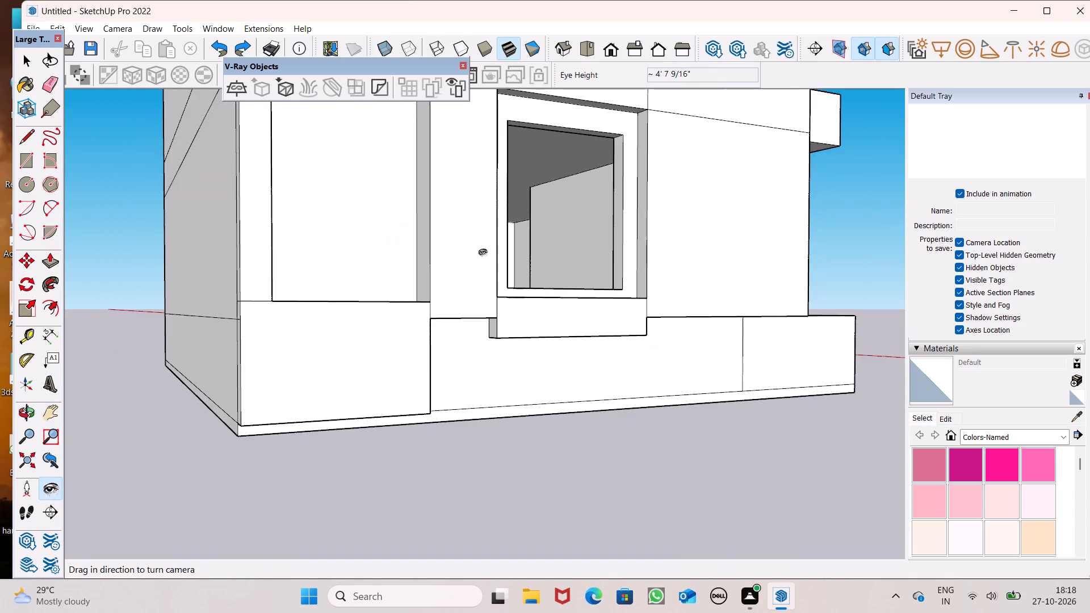
{"action": "scroll", "coordinate": [483, 253], "scroll_direction": "down", "scroll_amount": 7}
{"action": "scroll", "coordinate": [251, 299], "scroll_direction": "down", "scroll_amount": 4}
{"action": "middle_click_drag", "start_coordinate": [329, 397], "coordinate": [183, 436]}
{"action": "middle_click", "coordinate": [183, 436]}
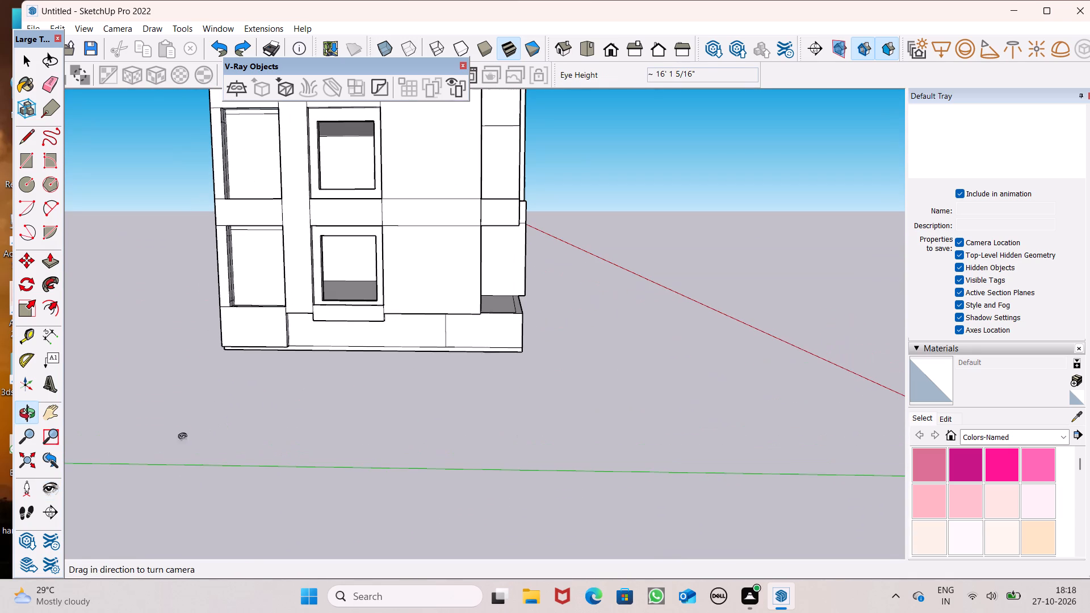
{"action": "key", "text": "space"}
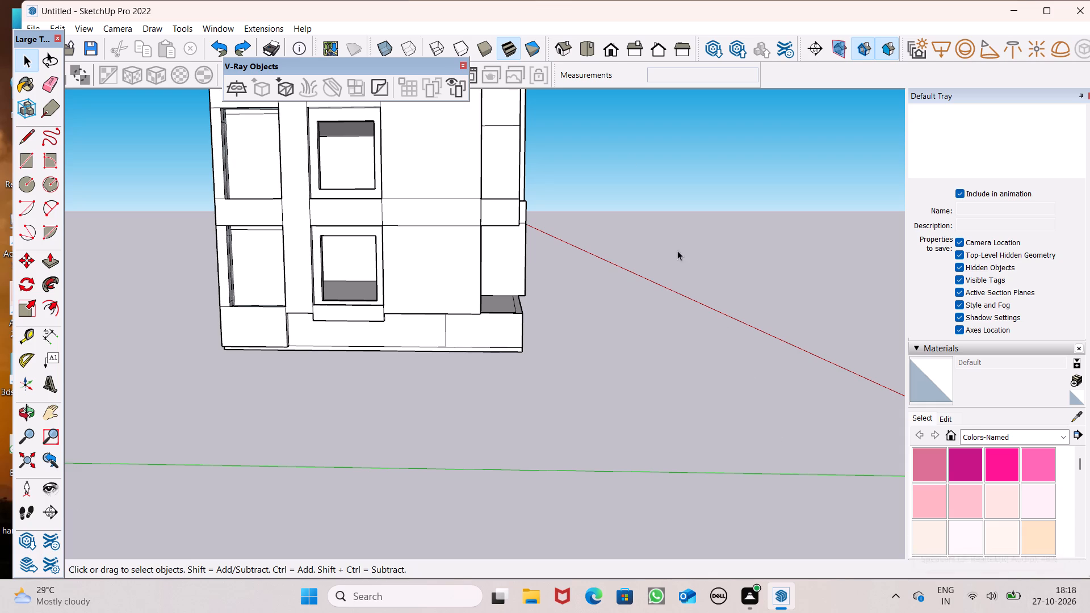
Examine the whole front facade, including the balconies, frame and panels, from eye level and from below the base.
{"action": "scroll", "coordinate": [704, 370], "scroll_direction": "down", "scroll_amount": 2}
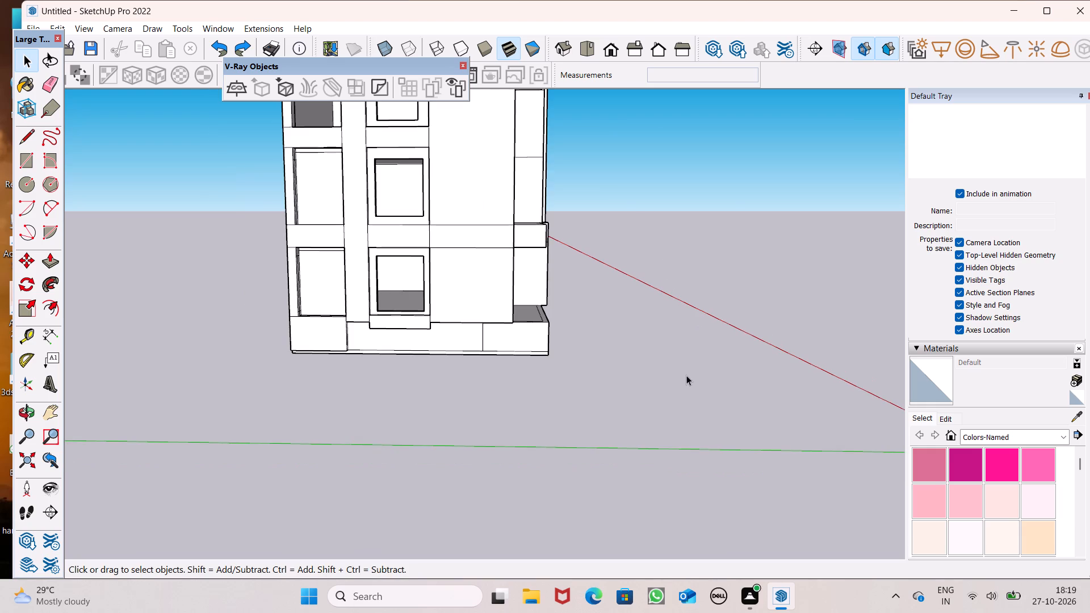
{"action": "scroll", "coordinate": [680, 370], "scroll_direction": "down", "scroll_amount": 7}
{"action": "middle_click_drag", "start_coordinate": [636, 356], "coordinate": [187, 334]}
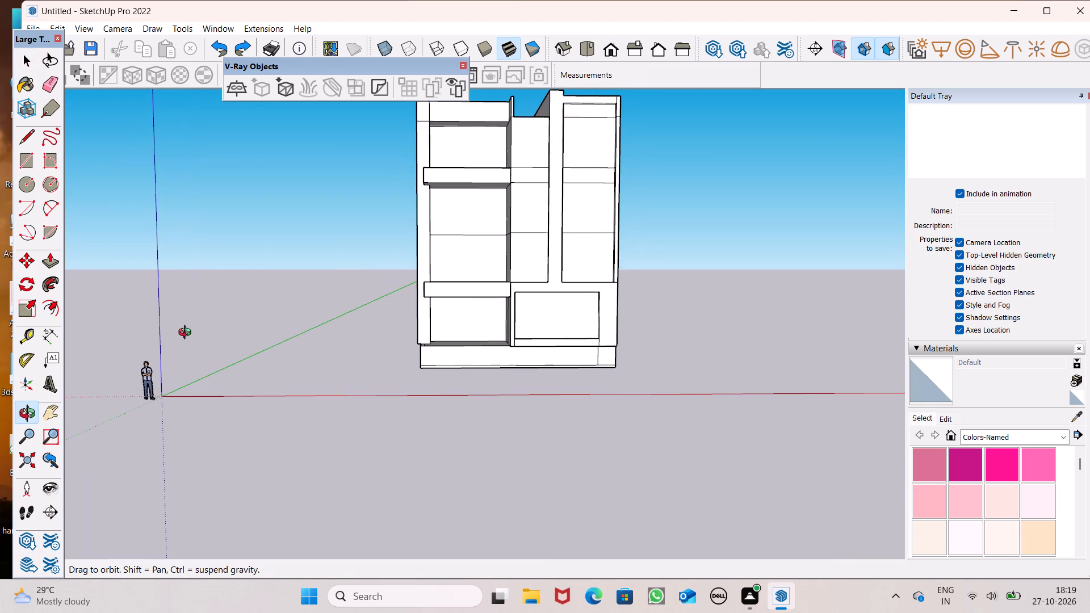
{"action": "middle_click_drag", "start_coordinate": [187, 334], "coordinate": [177, 348]}
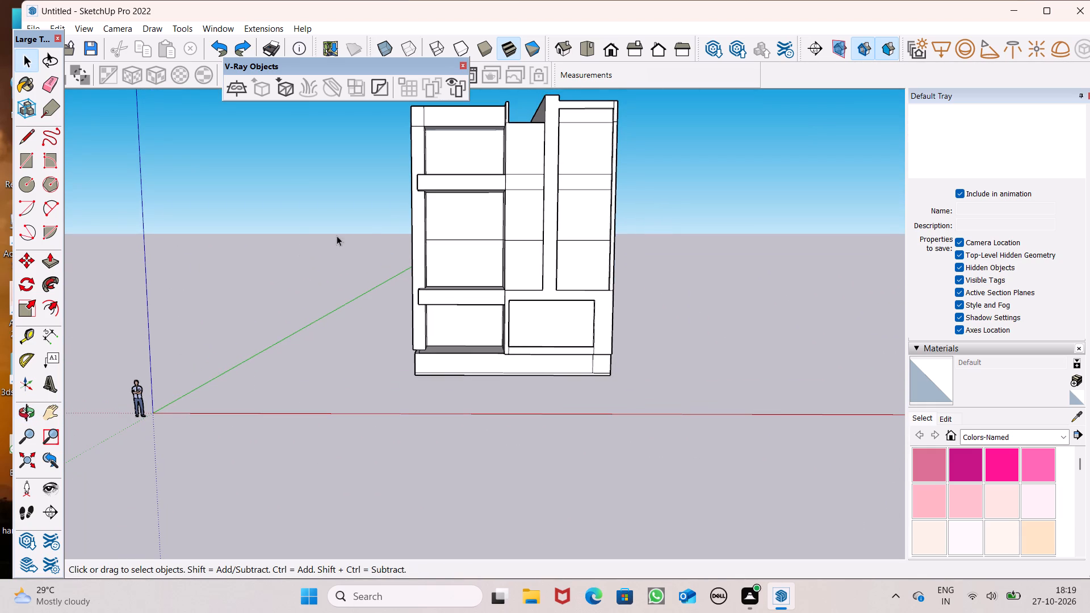
{"action": "scroll", "coordinate": [368, 229], "scroll_direction": "up", "scroll_amount": 1}
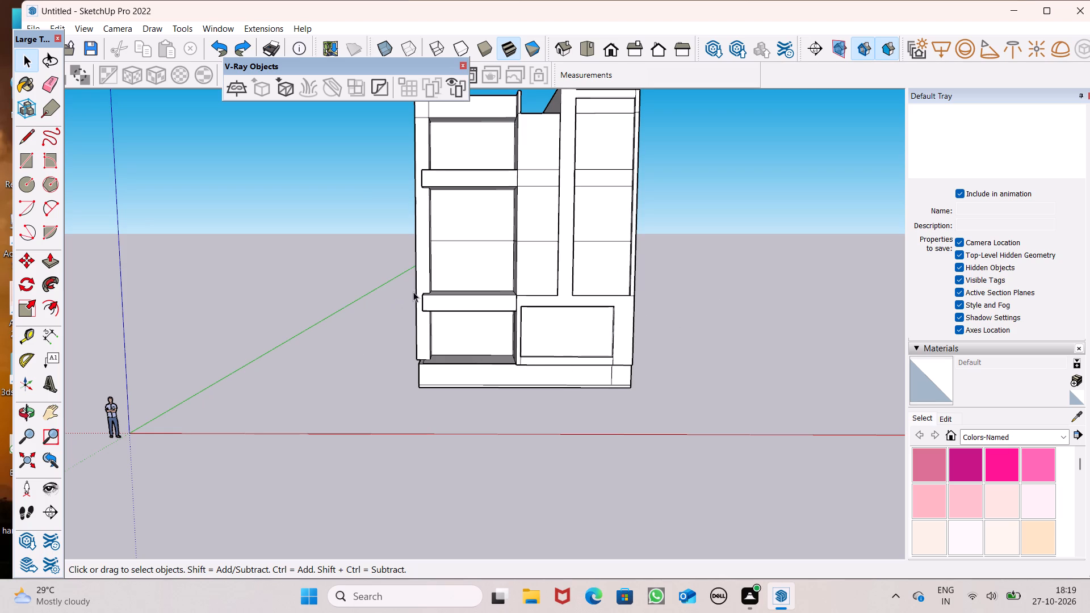
{"action": "middle_click_drag", "start_coordinate": [488, 369], "coordinate": [502, 292]}
{"action": "scroll", "coordinate": [651, 335], "scroll_direction": "up", "scroll_amount": 3}
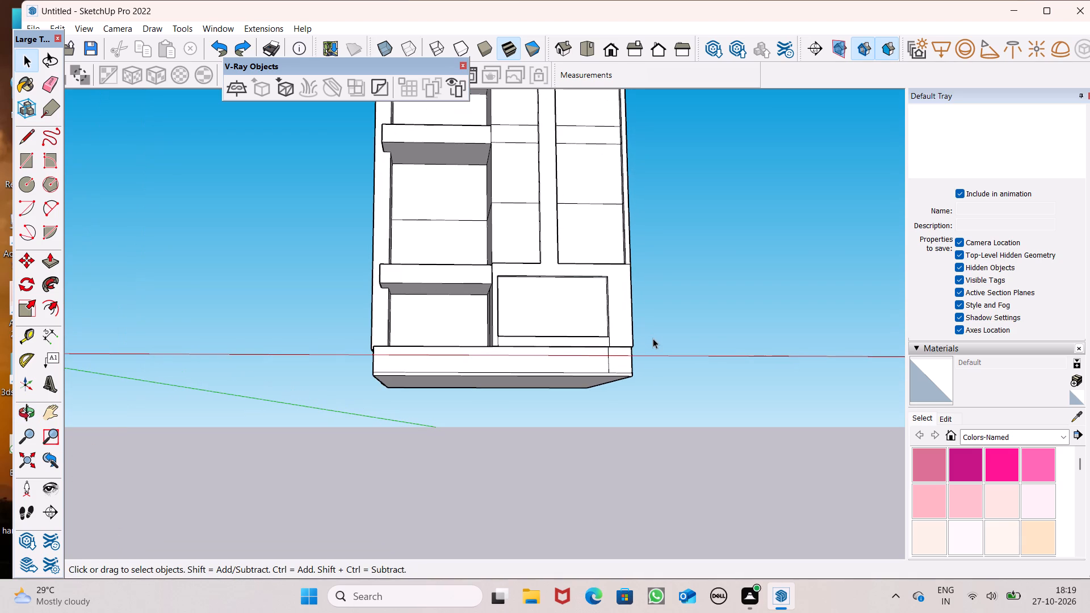
{"action": "scroll", "coordinate": [682, 339], "scroll_direction": "down", "scroll_amount": 1}
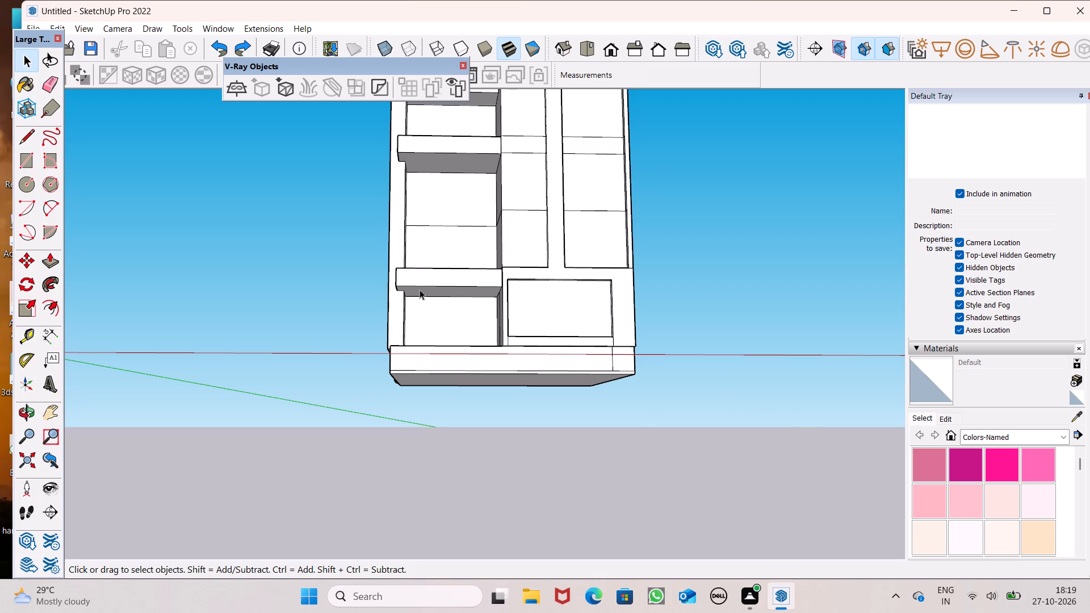
{"action": "scroll", "coordinate": [481, 302], "scroll_direction": "down", "scroll_amount": 2}
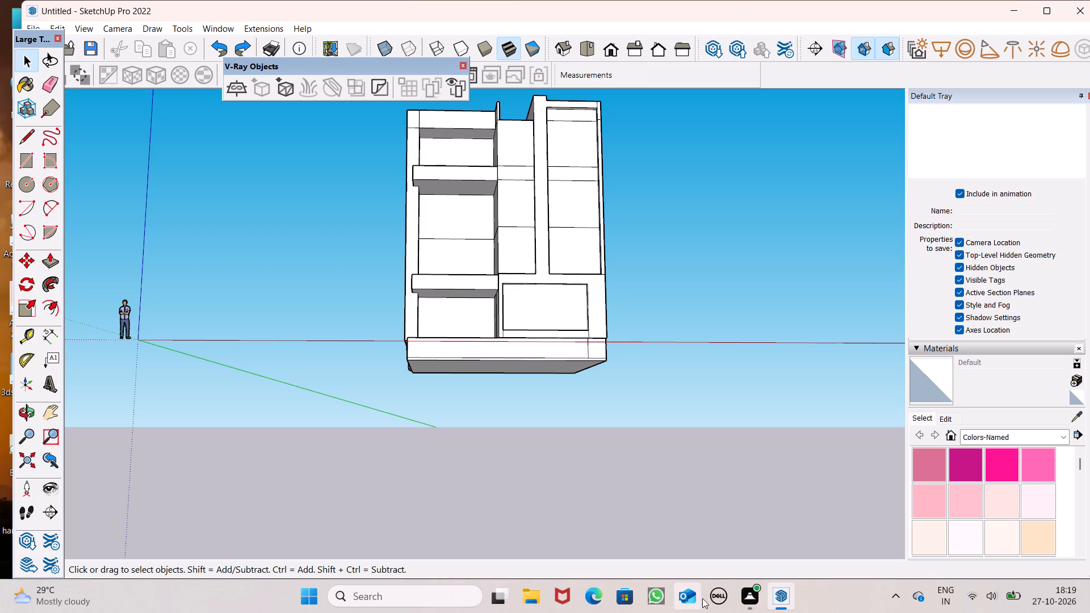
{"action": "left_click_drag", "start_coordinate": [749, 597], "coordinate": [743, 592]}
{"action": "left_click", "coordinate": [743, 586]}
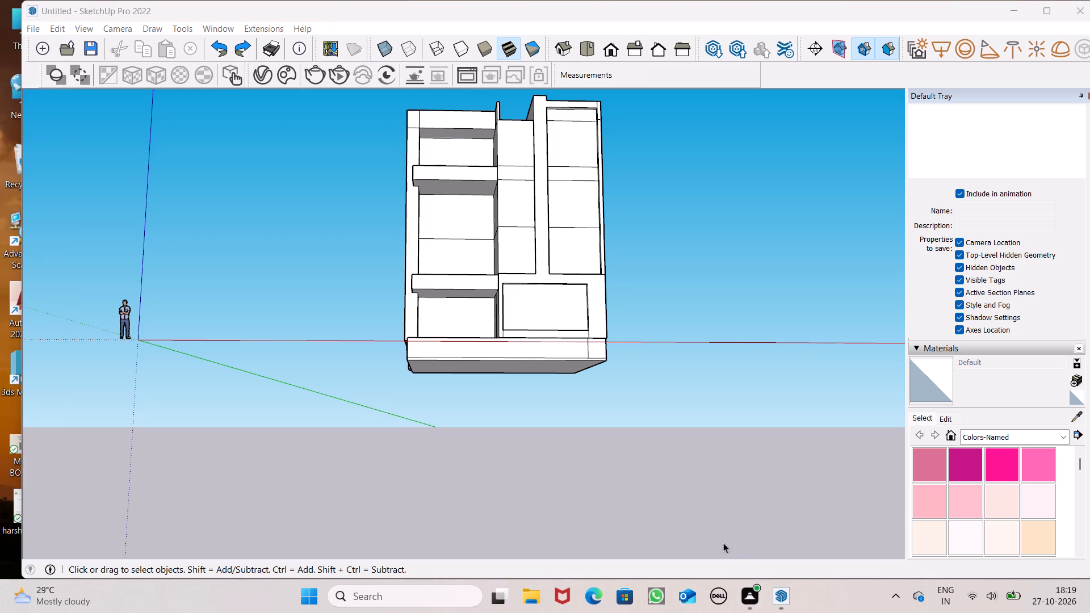
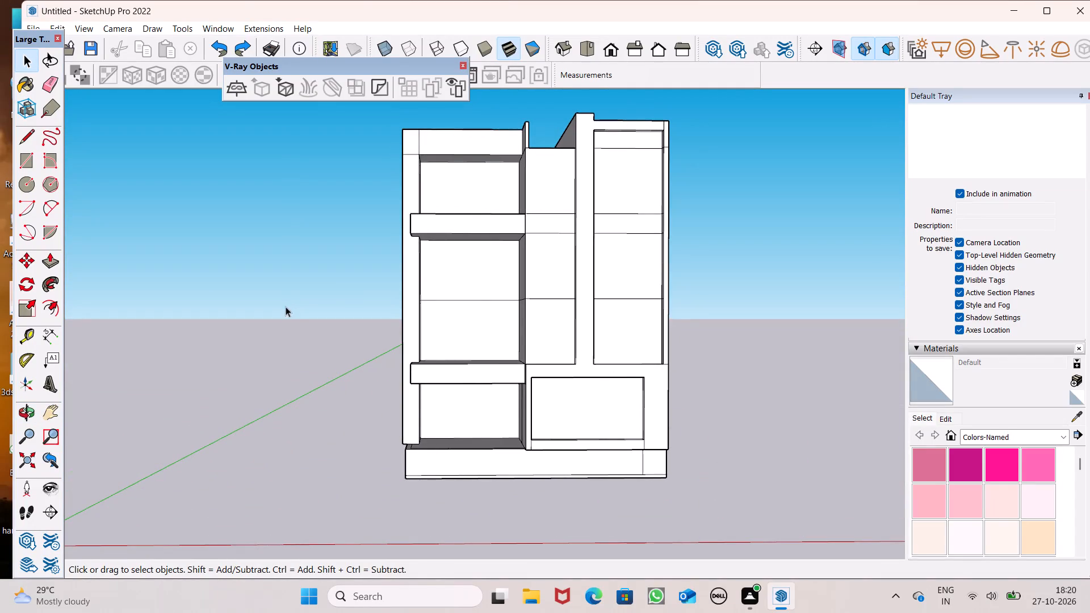
Draw a rectangle about 14' 4" by 8' 4" on the back wall of the left bay's top recess, inset from its edges.
{"action": "left_click", "coordinate": [14, 163]}
{"action": "left_click", "coordinate": [22, 161]}
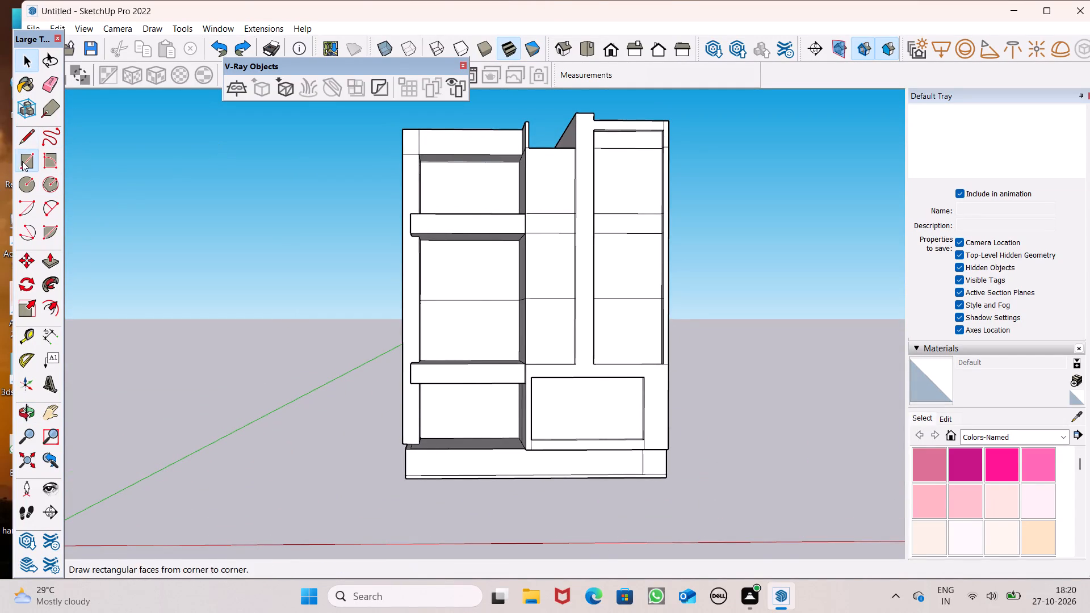
{"action": "scroll", "coordinate": [238, 161], "scroll_direction": "up", "scroll_amount": 6}
{"action": "scroll", "coordinate": [831, 192], "scroll_direction": "up", "scroll_amount": 3}
{"action": "scroll", "coordinate": [575, 204], "scroll_direction": "down", "scroll_amount": 1}
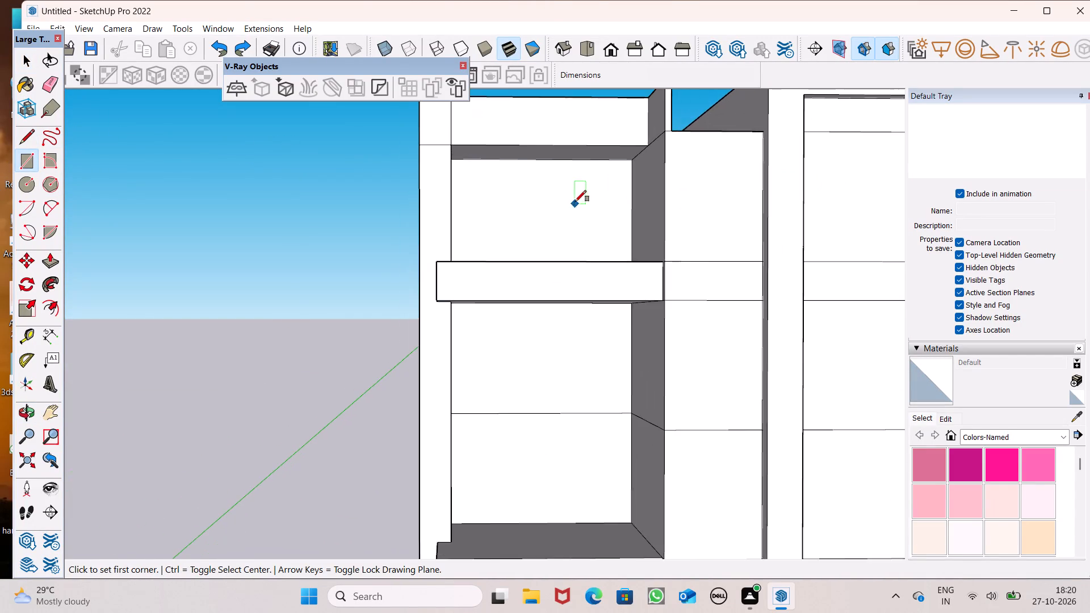
{"action": "middle_click_drag", "start_coordinate": [575, 201], "coordinate": [544, 188]}
{"action": "scroll", "coordinate": [494, 167], "scroll_direction": "up", "scroll_amount": 6}
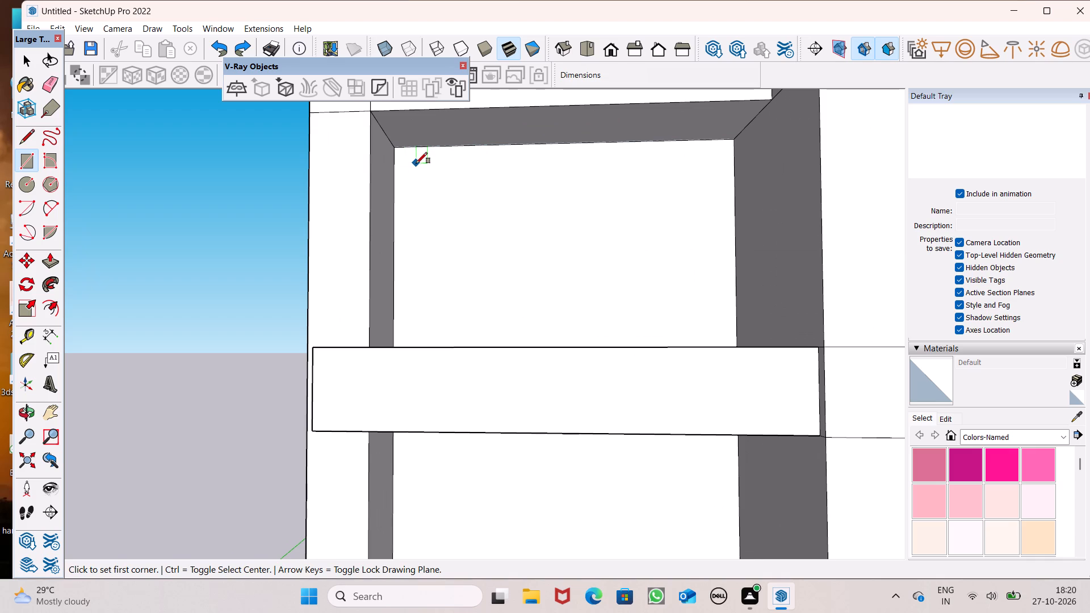
{"action": "left_click", "coordinate": [416, 163]}
{"action": "middle_click_drag", "start_coordinate": [543, 219], "coordinate": [556, 274]}
{"action": "scroll", "coordinate": [556, 273], "scroll_direction": "up", "scroll_amount": 1}
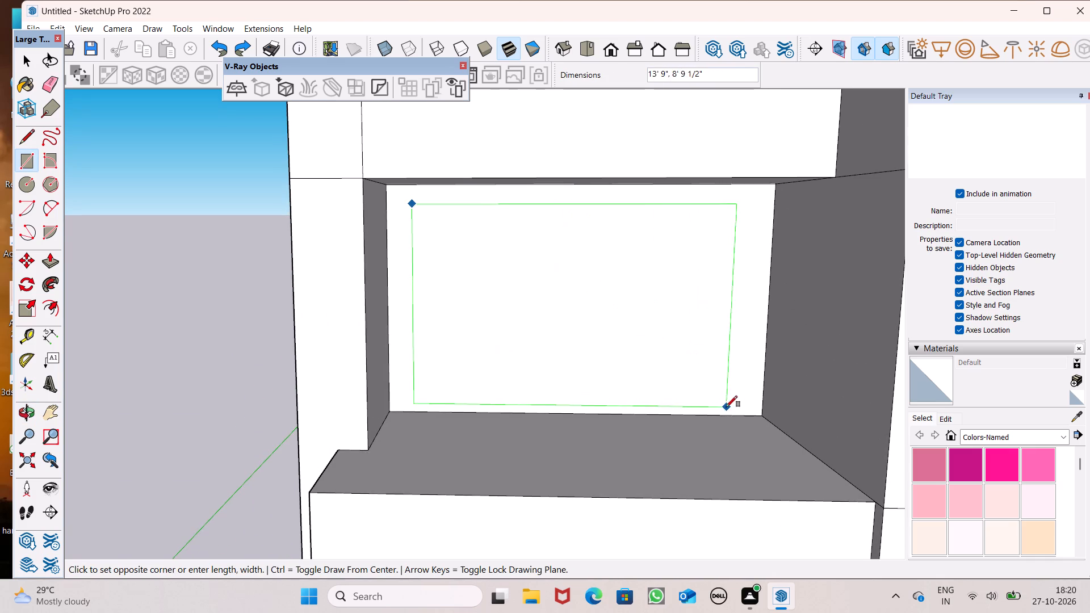
{"action": "middle_click_drag", "start_coordinate": [736, 403], "coordinate": [733, 391]}
{"action": "scroll", "coordinate": [733, 391], "scroll_direction": "up", "scroll_amount": 1}
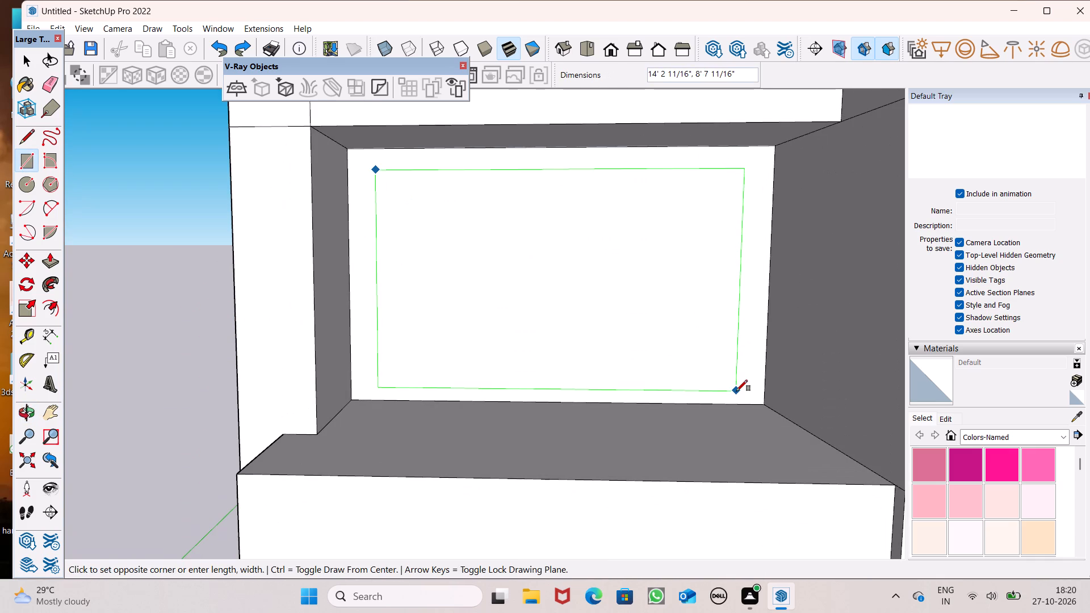
{"action": "left_click", "coordinate": [740, 384]}
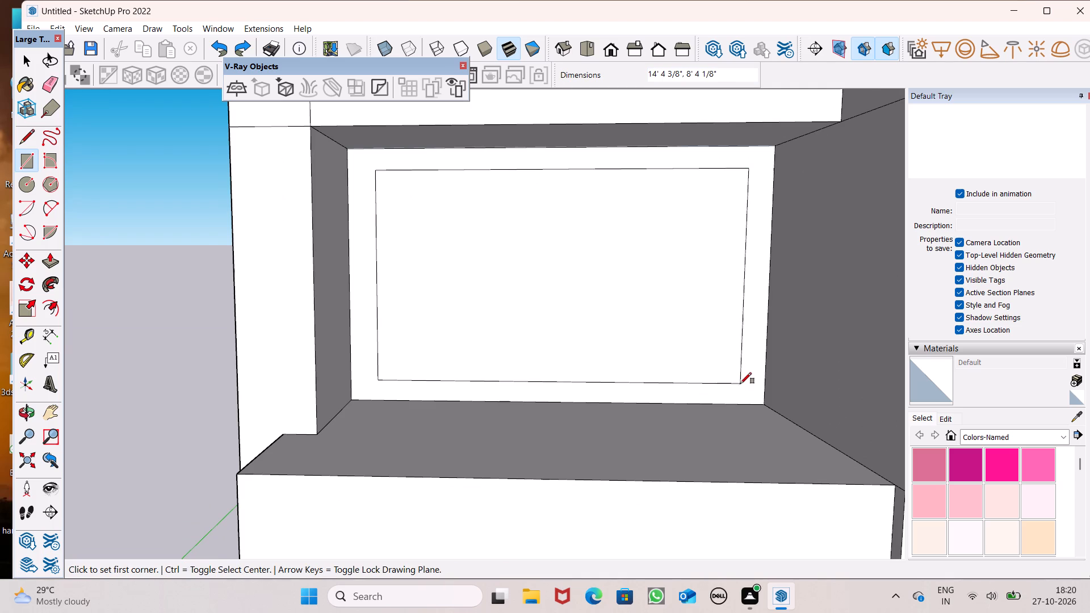
Draw an inset rectangle about 15' by 8' on the upper half of the left bay's middle recess wall.
{"action": "scroll", "coordinate": [609, 306], "scroll_direction": "down", "scroll_amount": 6}
{"action": "scroll", "coordinate": [525, 295], "scroll_direction": "down", "scroll_amount": 4}
{"action": "middle_click_drag", "start_coordinate": [545, 396], "coordinate": [556, 342]}
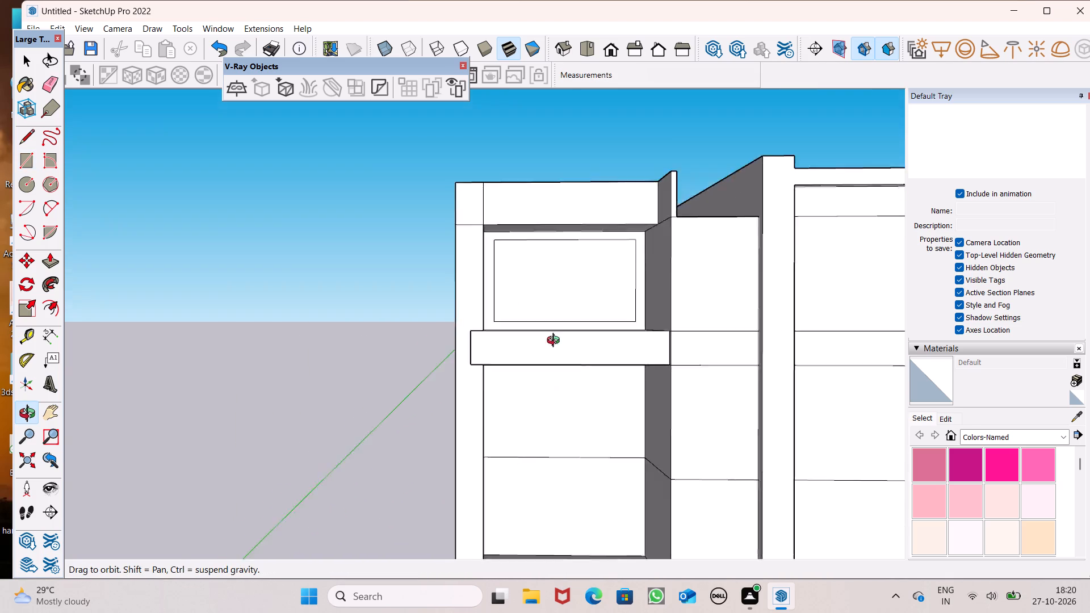
{"action": "middle_click_drag", "start_coordinate": [556, 342], "coordinate": [559, 301]}
{"action": "scroll", "coordinate": [533, 351], "scroll_direction": "up", "scroll_amount": 2}
{"action": "middle_click_drag", "start_coordinate": [556, 389], "coordinate": [538, 389]}
{"action": "scroll", "coordinate": [559, 388], "scroll_direction": "up", "scroll_amount": 1}
{"action": "scroll", "coordinate": [458, 355], "scroll_direction": "up", "scroll_amount": 1}
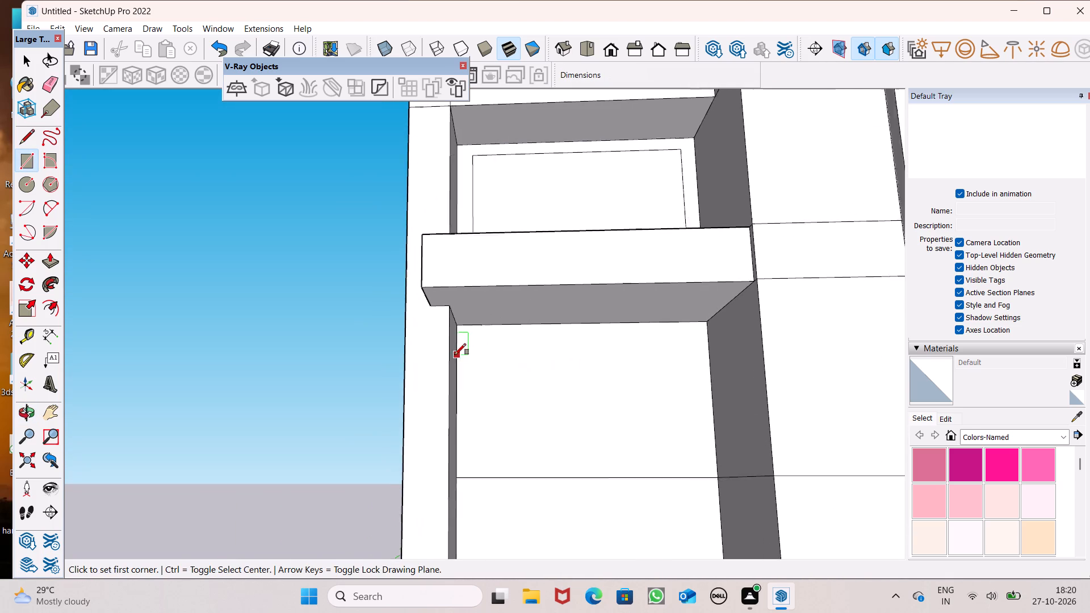
{"action": "scroll", "coordinate": [455, 355], "scroll_direction": "up", "scroll_amount": 1}
{"action": "left_click", "coordinate": [471, 339]}
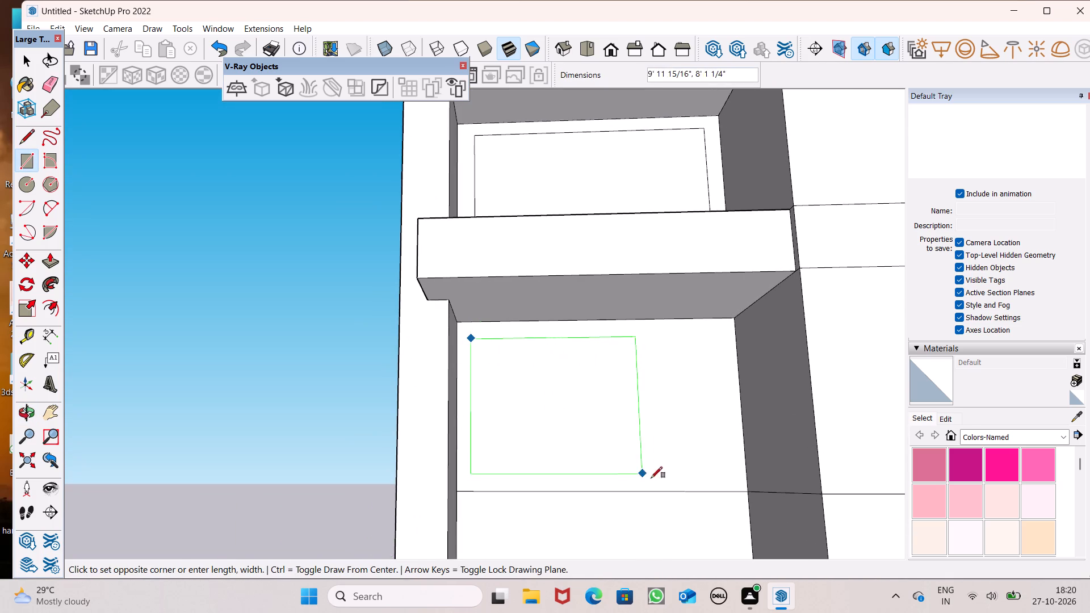
{"action": "left_click", "coordinate": [730, 477]}
Draw an inset rectangle about 14' 6" by 8' 7" on the lower half of the left bay's middle recess wall.
{"action": "scroll", "coordinate": [660, 287], "scroll_direction": "down", "scroll_amount": 6}
{"action": "scroll", "coordinate": [626, 474], "scroll_direction": "up", "scroll_amount": 5}
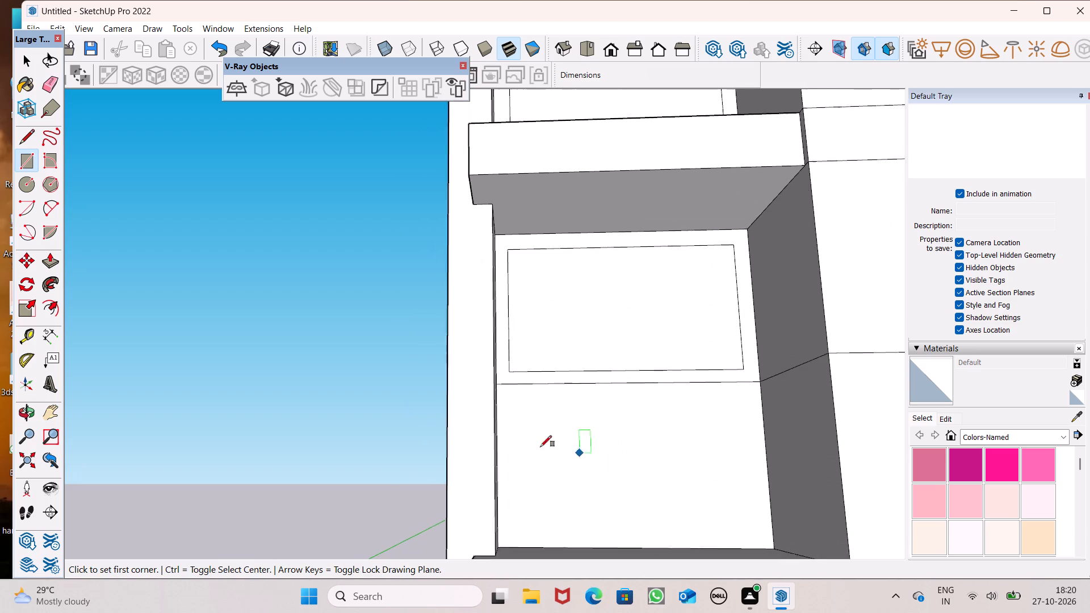
{"action": "left_click", "coordinate": [505, 390]}
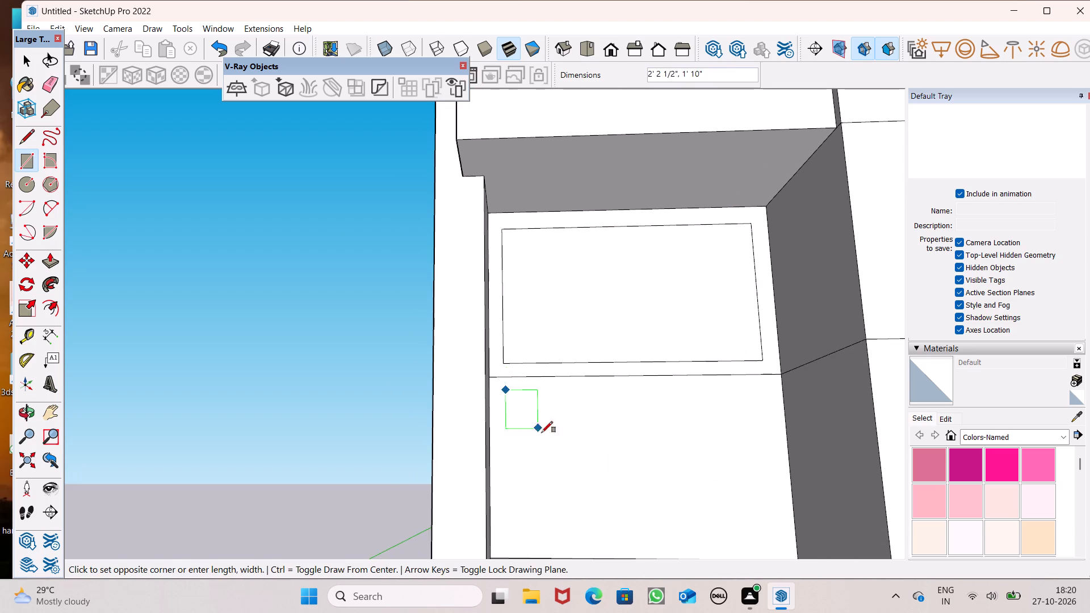
{"action": "scroll", "coordinate": [557, 440], "scroll_direction": "down", "scroll_amount": 6}
{"action": "middle_click_drag", "start_coordinate": [684, 515], "coordinate": [686, 536]}
{"action": "scroll", "coordinate": [676, 489], "scroll_direction": "up", "scroll_amount": 6}
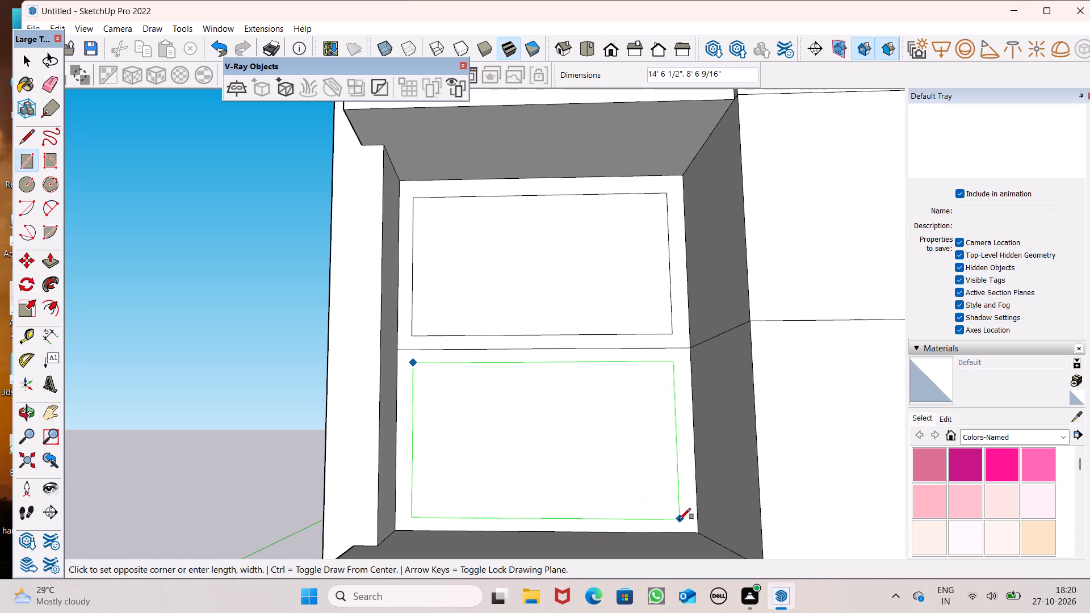
{"action": "left_click", "coordinate": [680, 519]}
Push the rectangle in the left bay's top recess 6" through the wall to cut an opening.
{"action": "scroll", "coordinate": [639, 319], "scroll_direction": "down", "scroll_amount": 12}
{"action": "middle_click_drag", "start_coordinate": [642, 335], "coordinate": [632, 456]}
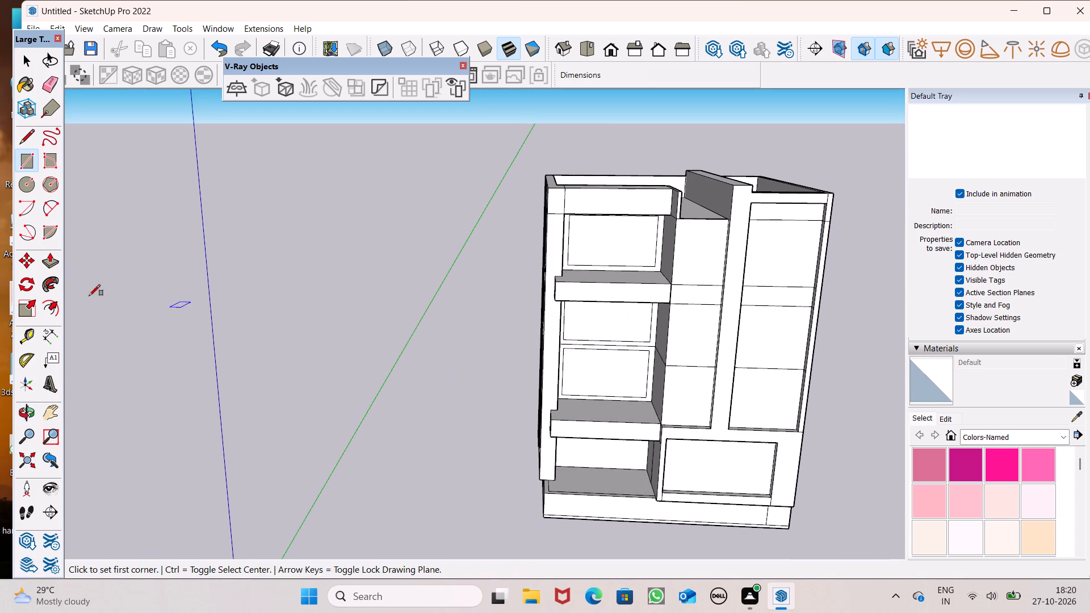
{"action": "left_click", "coordinate": [44, 266]}
{"action": "scroll", "coordinate": [608, 223], "scroll_direction": "up", "scroll_amount": 7}
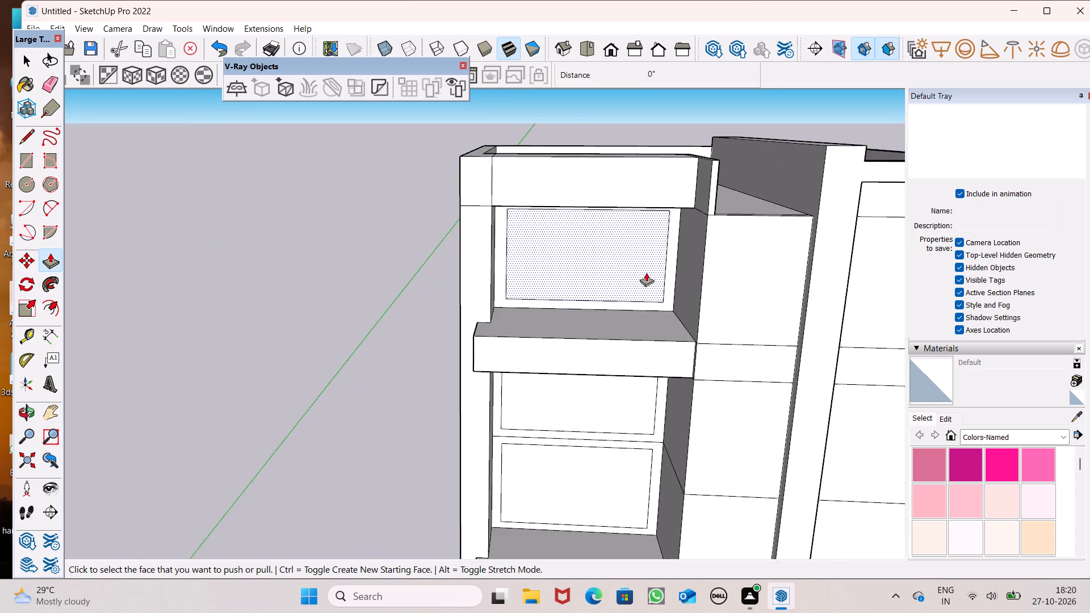
{"action": "middle_click_drag", "start_coordinate": [643, 292], "coordinate": [686, 230]}
{"action": "scroll", "coordinate": [686, 231], "scroll_direction": "up", "scroll_amount": 7}
{"action": "left_click_drag", "start_coordinate": [391, 305], "coordinate": [406, 297]}
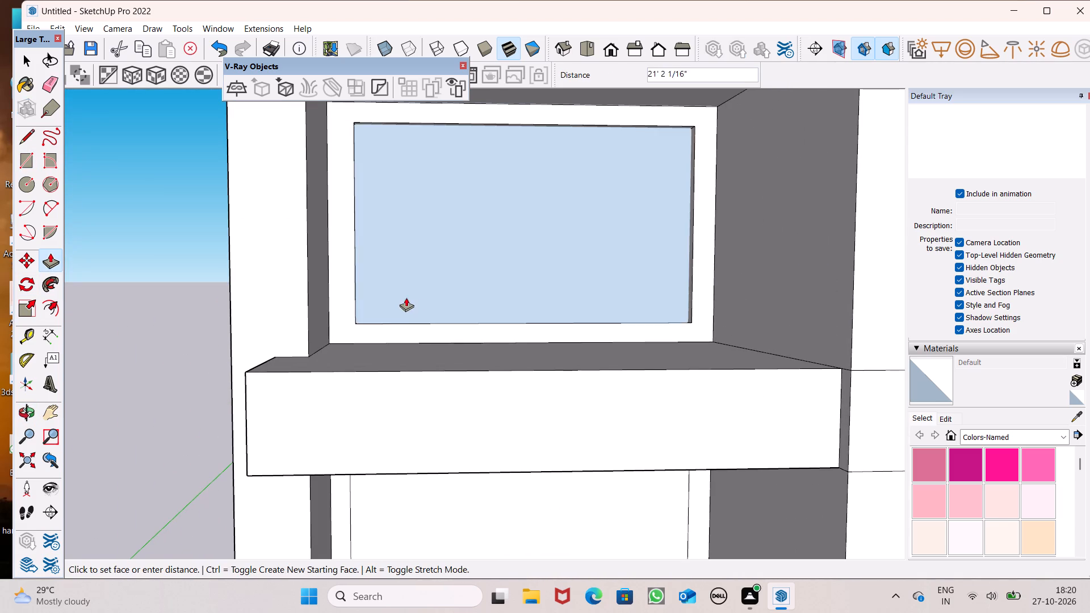
{"action": "left_click_drag", "start_coordinate": [406, 297], "coordinate": [438, 287]}
Push the upper rectangle in the left bay's middle recess 6" through the wall to cut an opening.
{"action": "scroll", "coordinate": [440, 211], "scroll_direction": "down", "scroll_amount": 2}
{"action": "scroll", "coordinate": [440, 210], "scroll_direction": "up", "scroll_amount": 1}
{"action": "scroll", "coordinate": [440, 210], "scroll_direction": "down", "scroll_amount": 3}
{"action": "scroll", "coordinate": [420, 389], "scroll_direction": "down", "scroll_amount": 6}
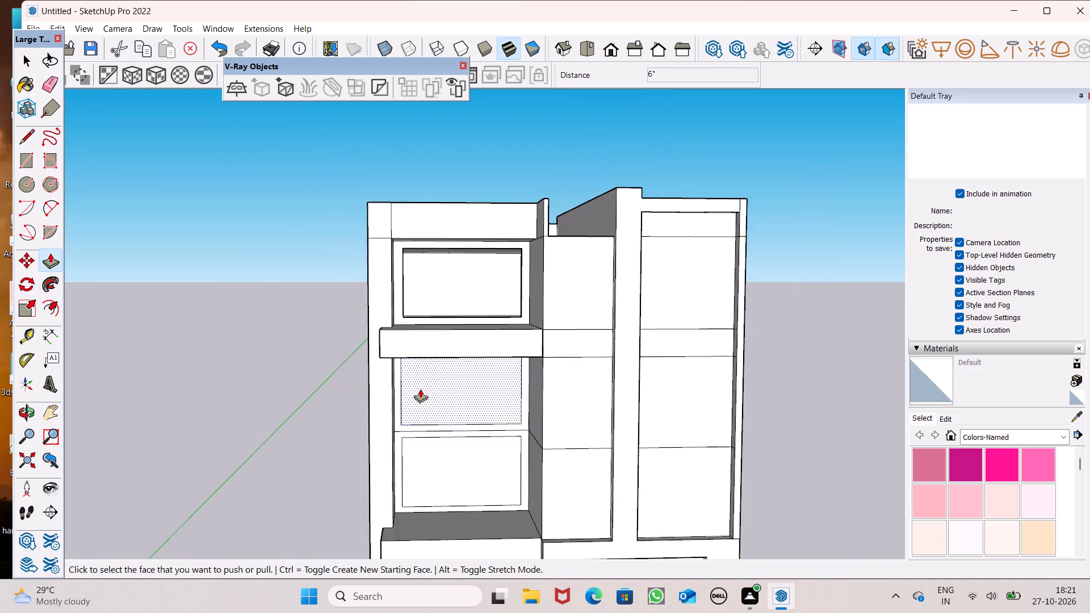
{"action": "scroll", "coordinate": [424, 422], "scroll_direction": "up", "scroll_amount": 7}
{"action": "scroll", "coordinate": [427, 179], "scroll_direction": "down", "scroll_amount": 4}
{"action": "scroll", "coordinate": [437, 308], "scroll_direction": "up", "scroll_amount": 6}
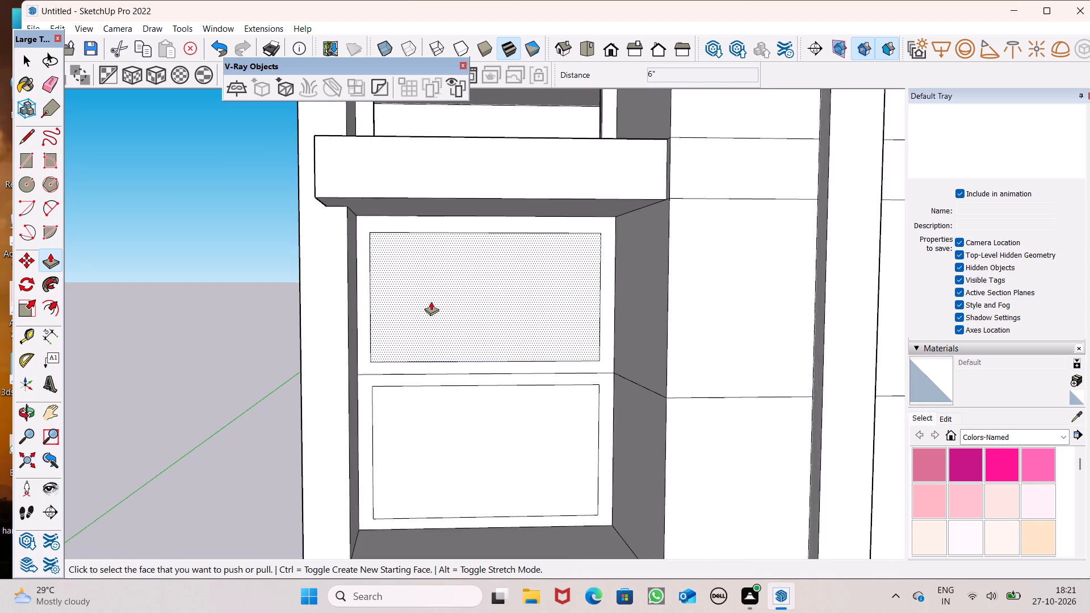
{"action": "scroll", "coordinate": [430, 280], "scroll_direction": "down", "scroll_amount": 2}
{"action": "scroll", "coordinate": [451, 342], "scroll_direction": "up", "scroll_amount": 5}
{"action": "left_click_drag", "start_coordinate": [345, 348], "coordinate": [365, 336]}
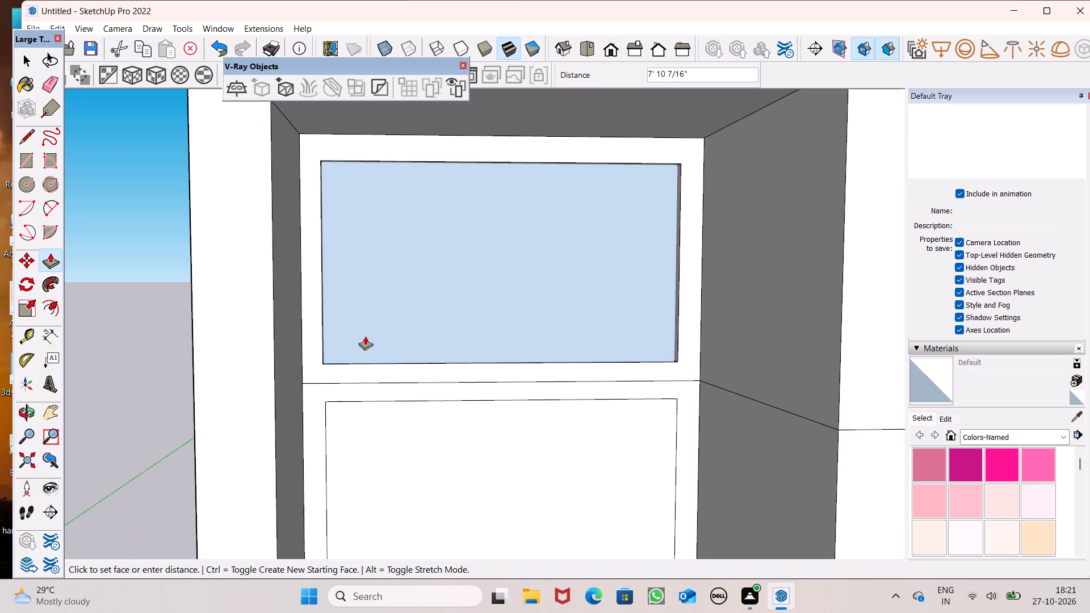
{"action": "left_click_drag", "start_coordinate": [365, 336], "coordinate": [466, 268]}
Push the lower rectangle in the left bay's middle recess 6" through the wall to cut an opening.
{"action": "scroll", "coordinate": [443, 195], "scroll_direction": "down", "scroll_amount": 5}
{"action": "middle_click_drag", "start_coordinate": [438, 281], "coordinate": [426, 287]}
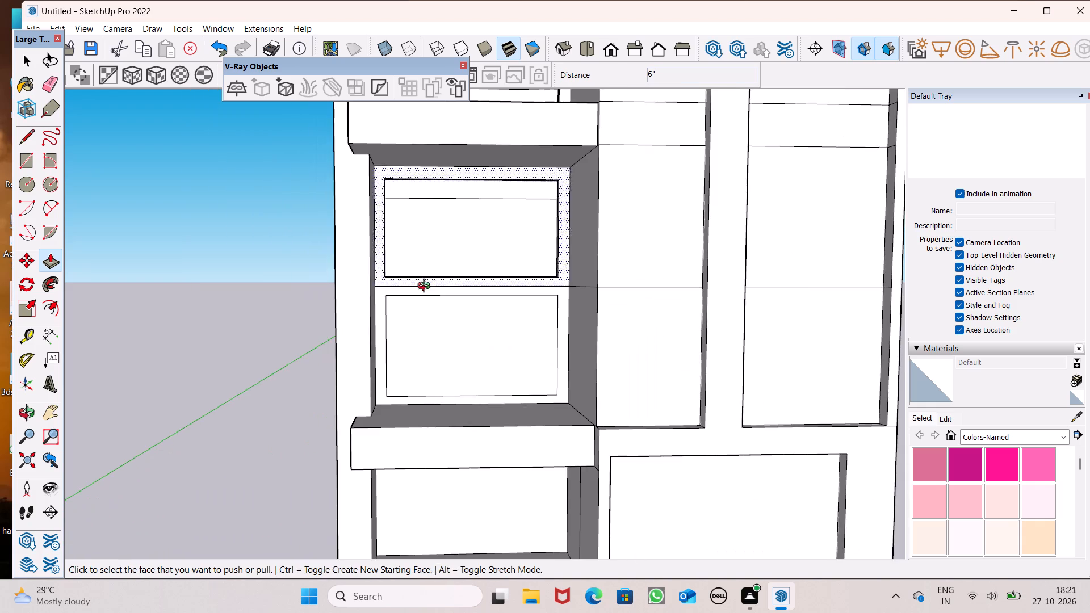
{"action": "middle_click_drag", "start_coordinate": [426, 287], "coordinate": [421, 318]}
{"action": "scroll", "coordinate": [470, 180], "scroll_direction": "down", "scroll_amount": 4}
{"action": "scroll", "coordinate": [481, 293], "scroll_direction": "up", "scroll_amount": 6}
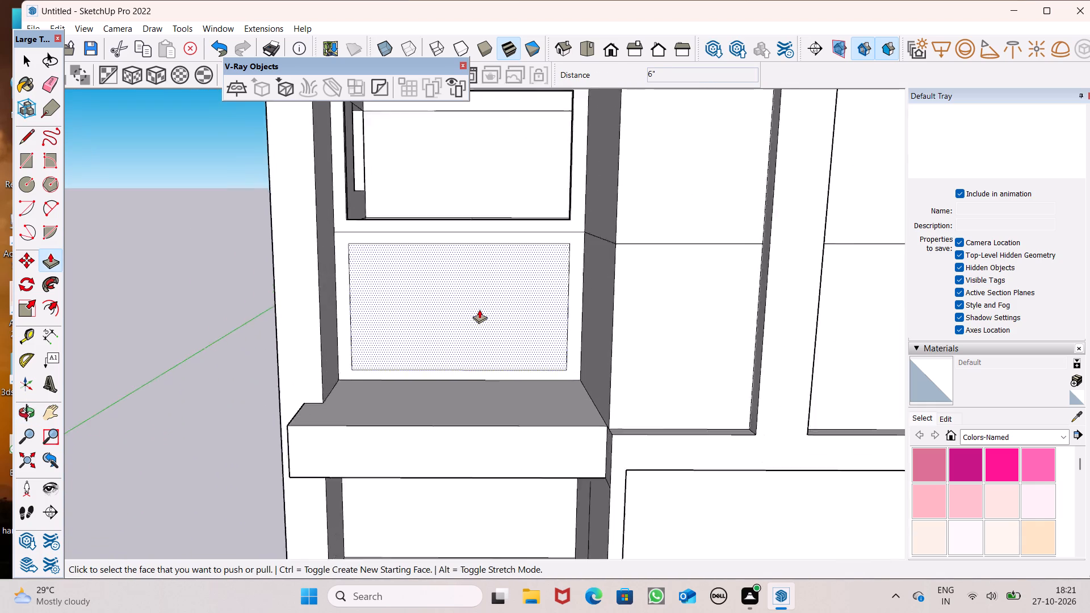
{"action": "scroll", "coordinate": [479, 309], "scroll_direction": "up", "scroll_amount": 2}
{"action": "scroll", "coordinate": [479, 309], "scroll_direction": "down", "scroll_amount": 7}
{"action": "scroll", "coordinate": [431, 326], "scroll_direction": "up", "scroll_amount": 4}
{"action": "left_click_drag", "start_coordinate": [409, 354], "coordinate": [427, 343]}
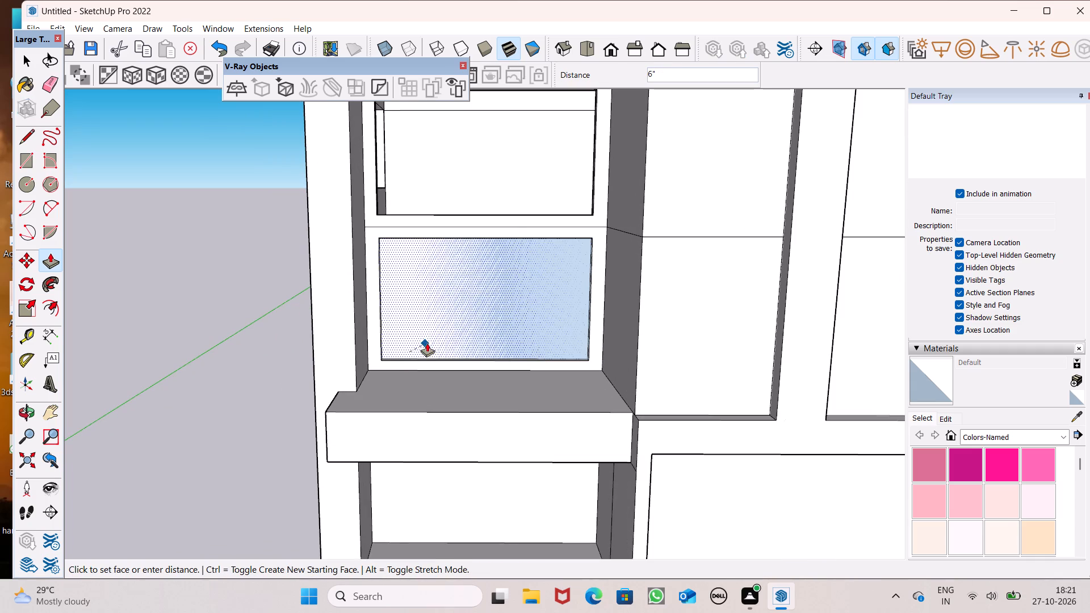
{"action": "left_click_drag", "start_coordinate": [427, 343], "coordinate": [443, 336]}
Draw an inset rectangle about 14' 5" by 8' 6" on the back wall of the left bay's bottom recess.
{"action": "scroll", "coordinate": [485, 258], "scroll_direction": "down", "scroll_amount": 6}
{"action": "middle_click_drag", "start_coordinate": [506, 356], "coordinate": [403, 333]}
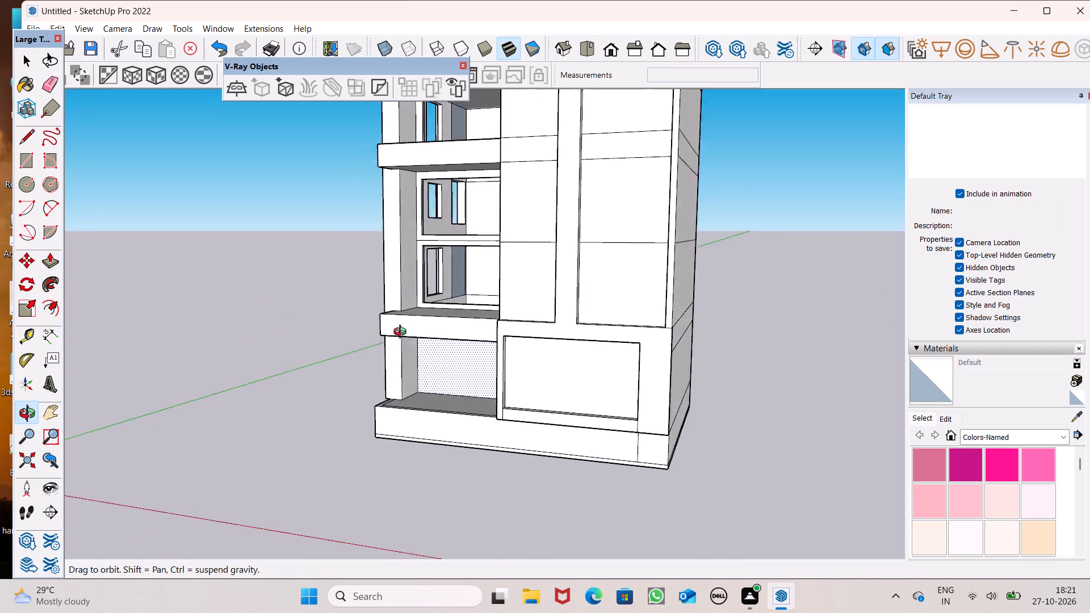
{"action": "middle_click_drag", "start_coordinate": [403, 333], "coordinate": [454, 372]}
{"action": "scroll", "coordinate": [456, 412], "scroll_direction": "up", "scroll_amount": 4}
{"action": "middle_click_drag", "start_coordinate": [490, 402], "coordinate": [571, 380]}
{"action": "scroll", "coordinate": [570, 381], "scroll_direction": "up", "scroll_amount": 1}
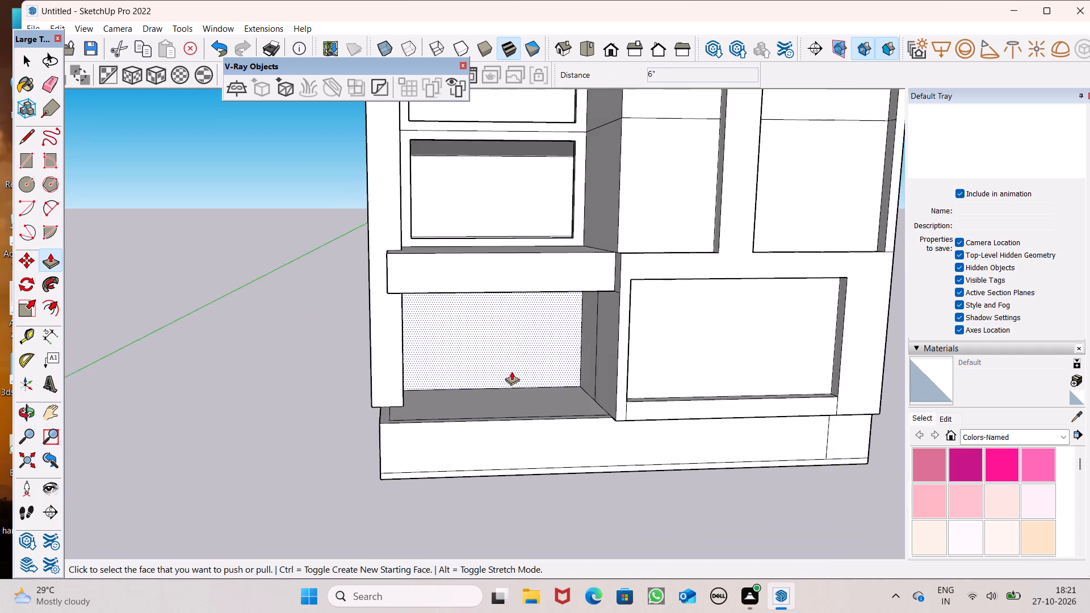
{"action": "scroll", "coordinate": [503, 369], "scroll_direction": "up", "scroll_amount": 4}
{"action": "middle_click_drag", "start_coordinate": [520, 388], "coordinate": [458, 355]}
{"action": "scroll", "coordinate": [525, 383], "scroll_direction": "up", "scroll_amount": 1}
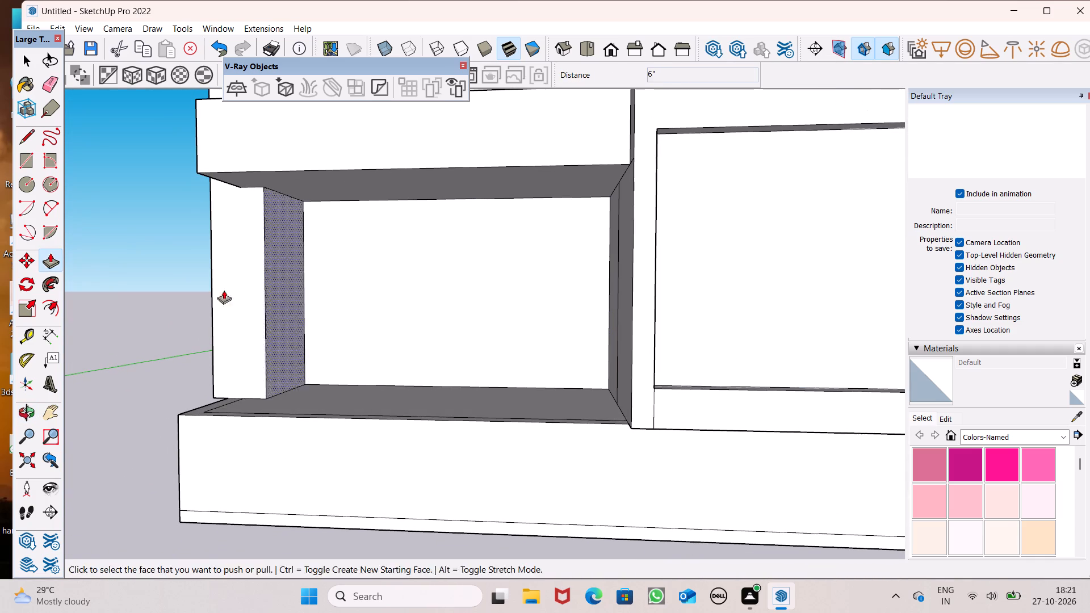
{"action": "left_click", "coordinate": [35, 159]}
{"action": "middle_click_drag", "start_coordinate": [348, 266], "coordinate": [374, 257]}
{"action": "scroll", "coordinate": [347, 224], "scroll_direction": "up", "scroll_amount": 5}
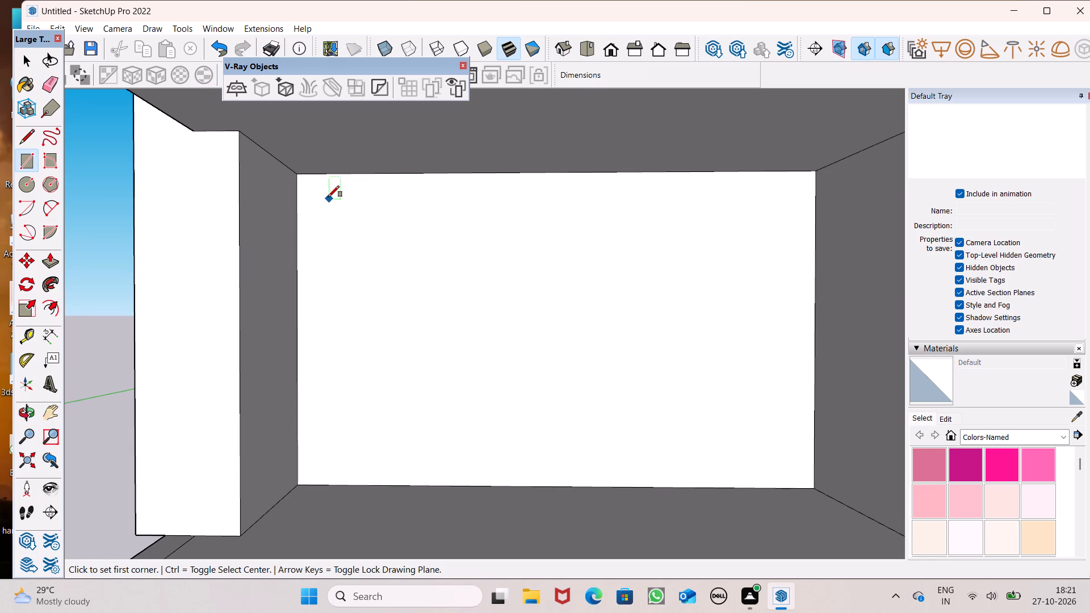
{"action": "left_click", "coordinate": [328, 197]}
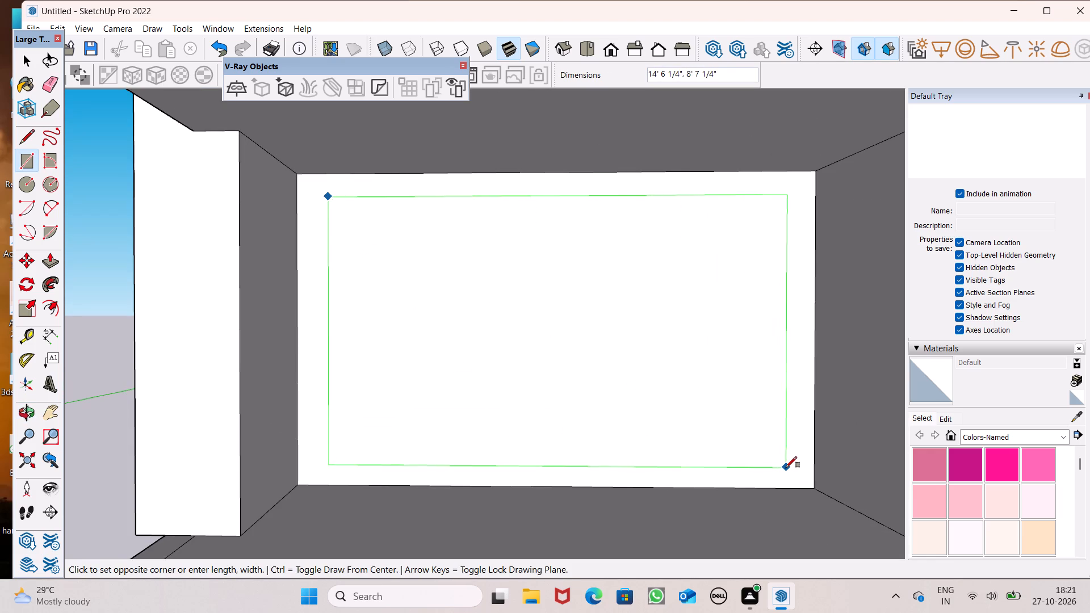
{"action": "left_click", "coordinate": [782, 465]}
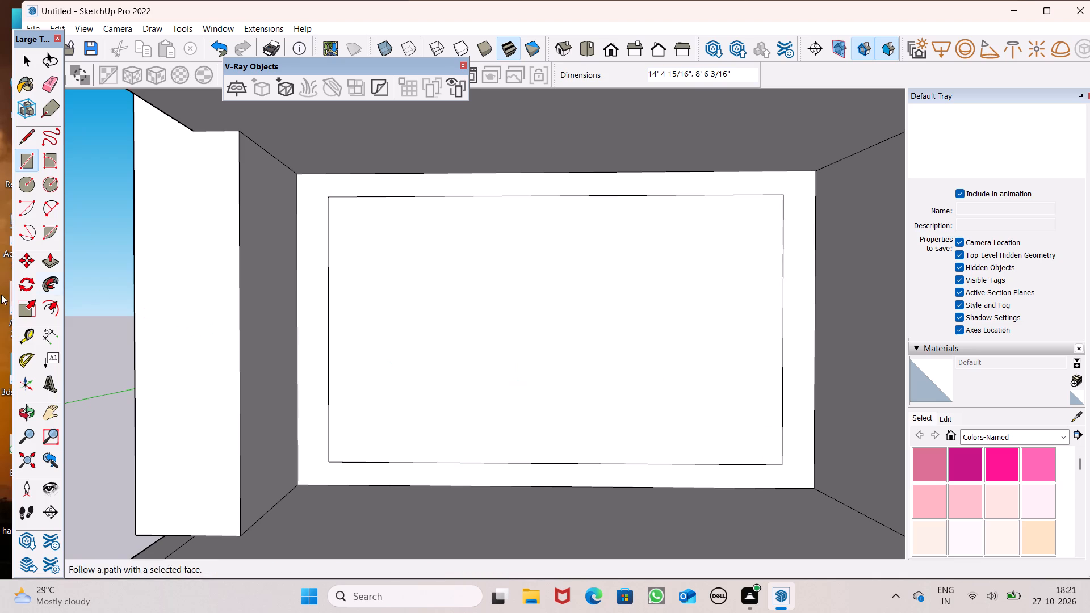
Push the rectangle in the left bay's bottom recess 6" through the wall to cut an opening.
{"action": "left_click", "coordinate": [44, 259]}
{"action": "left_click_drag", "start_coordinate": [387, 442], "coordinate": [397, 435]}
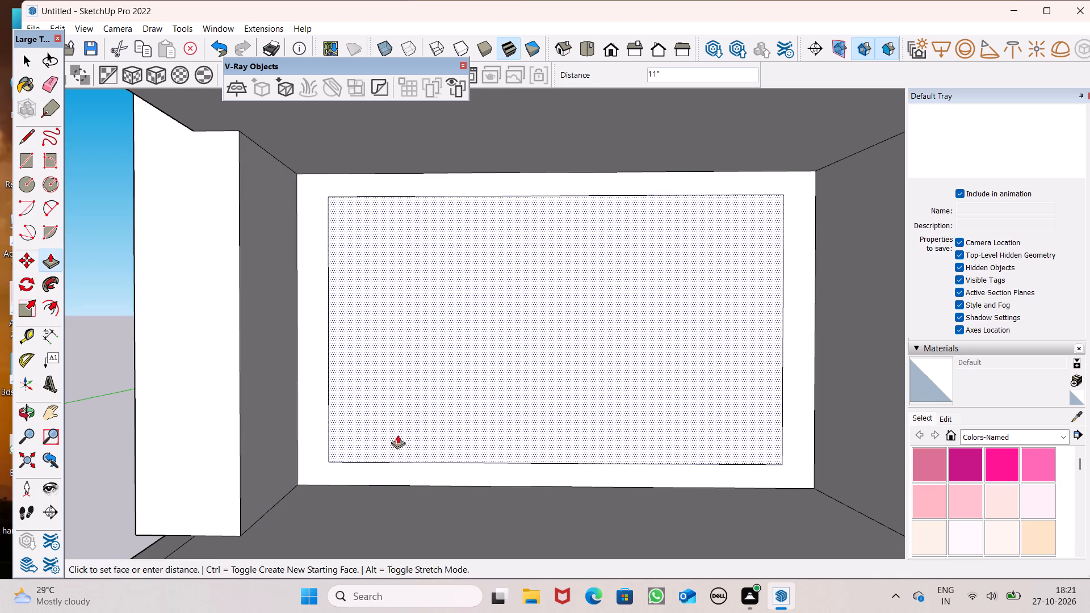
{"action": "left_click_drag", "start_coordinate": [397, 435], "coordinate": [459, 401]}
Examine the building's front facade and its wall openings from above and below.
{"action": "scroll", "coordinate": [511, 289], "scroll_direction": "down", "scroll_amount": 10}
{"action": "middle_click_drag", "start_coordinate": [523, 356], "coordinate": [532, 480]}
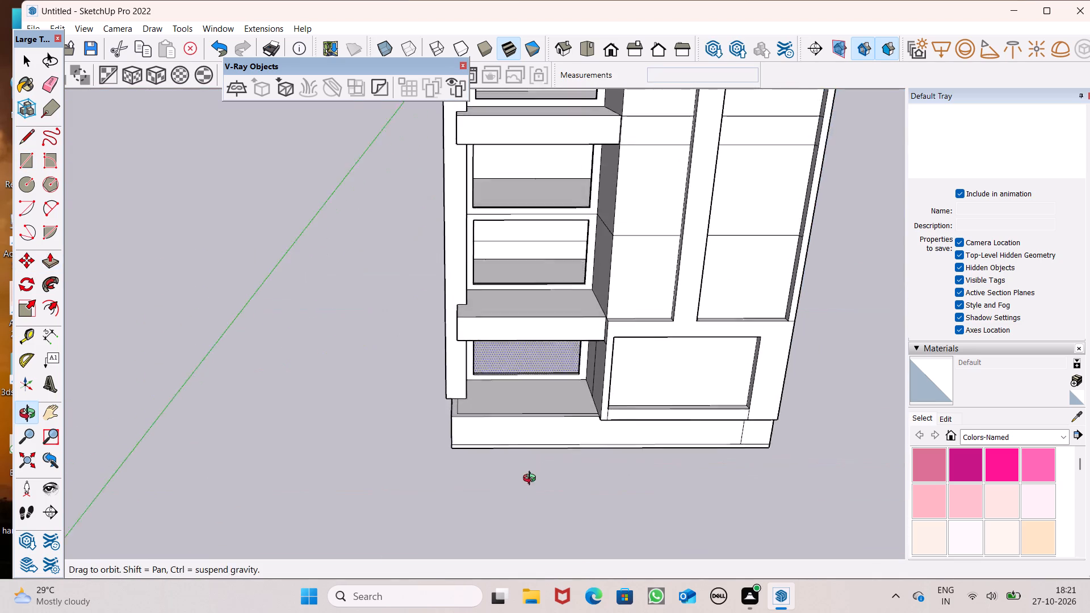
{"action": "middle_click_drag", "start_coordinate": [532, 480], "coordinate": [531, 480]}
{"action": "scroll", "coordinate": [531, 480], "scroll_direction": "up", "scroll_amount": 1}
{"action": "scroll", "coordinate": [522, 492], "scroll_direction": "down", "scroll_amount": 6}
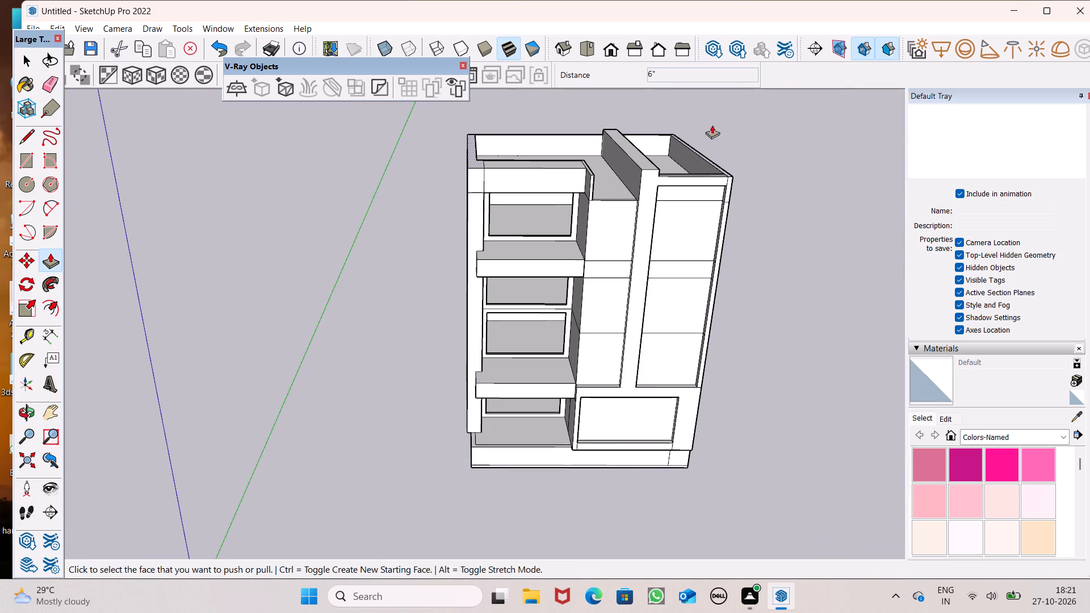
{"action": "scroll", "coordinate": [807, 258], "scroll_direction": "up", "scroll_amount": 3}
{"action": "middle_click_drag", "start_coordinate": [804, 258], "coordinate": [800, 205]}
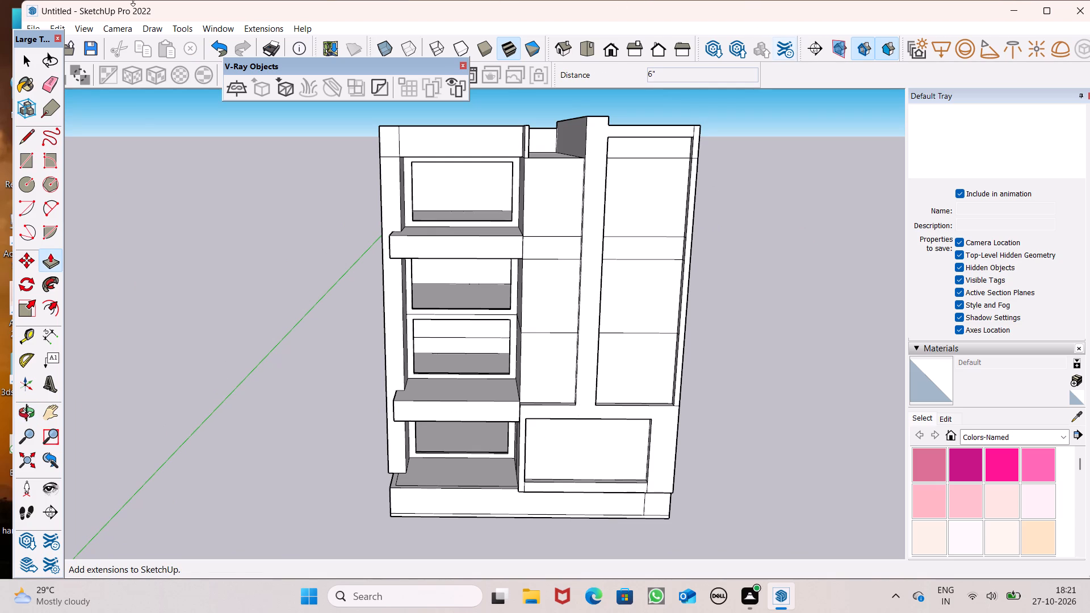
{"action": "middle_click_drag", "start_coordinate": [494, 415], "coordinate": [510, 180]}
{"action": "scroll", "coordinate": [504, 244], "scroll_direction": "down", "scroll_amount": 2}
{"action": "middle_click_drag", "start_coordinate": [560, 292], "coordinate": [558, 410]}
Draw an inset rectangle about 15' 4" by 8' 5" on the back wall of the right bay's bottom recess.
{"action": "scroll", "coordinate": [558, 409], "scroll_direction": "up", "scroll_amount": 6}
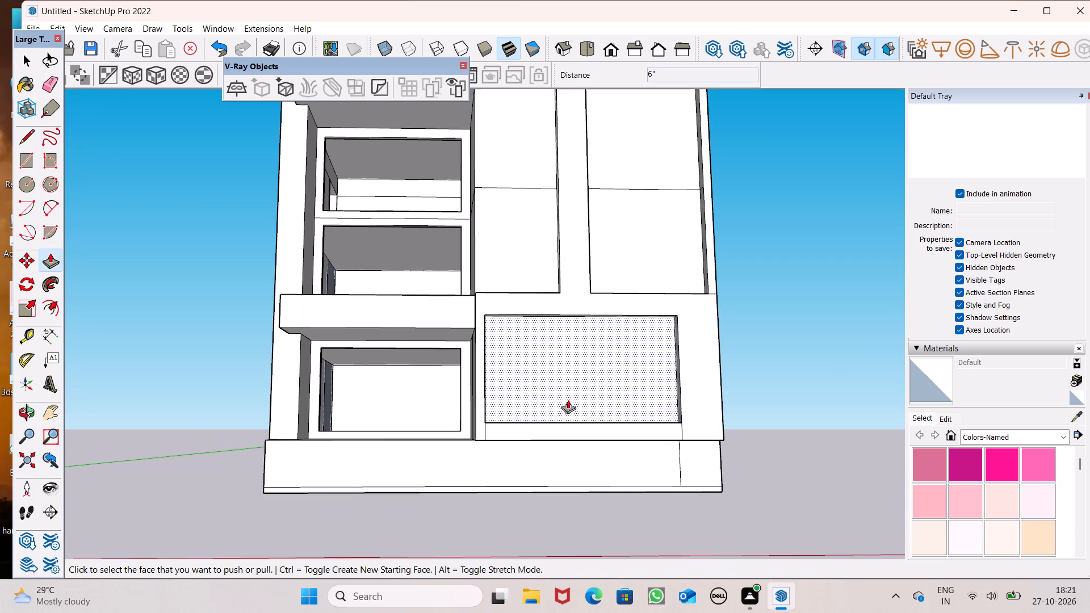
{"action": "left_click", "coordinate": [26, 167]}
{"action": "scroll", "coordinate": [493, 343], "scroll_direction": "up", "scroll_amount": 3}
{"action": "scroll", "coordinate": [543, 230], "scroll_direction": "down", "scroll_amount": 4}
{"action": "middle_click_drag", "start_coordinate": [577, 326], "coordinate": [565, 430]}
{"action": "scroll", "coordinate": [565, 430], "scroll_direction": "up", "scroll_amount": 8}
{"action": "middle_click_drag", "start_coordinate": [575, 421], "coordinate": [603, 318]}
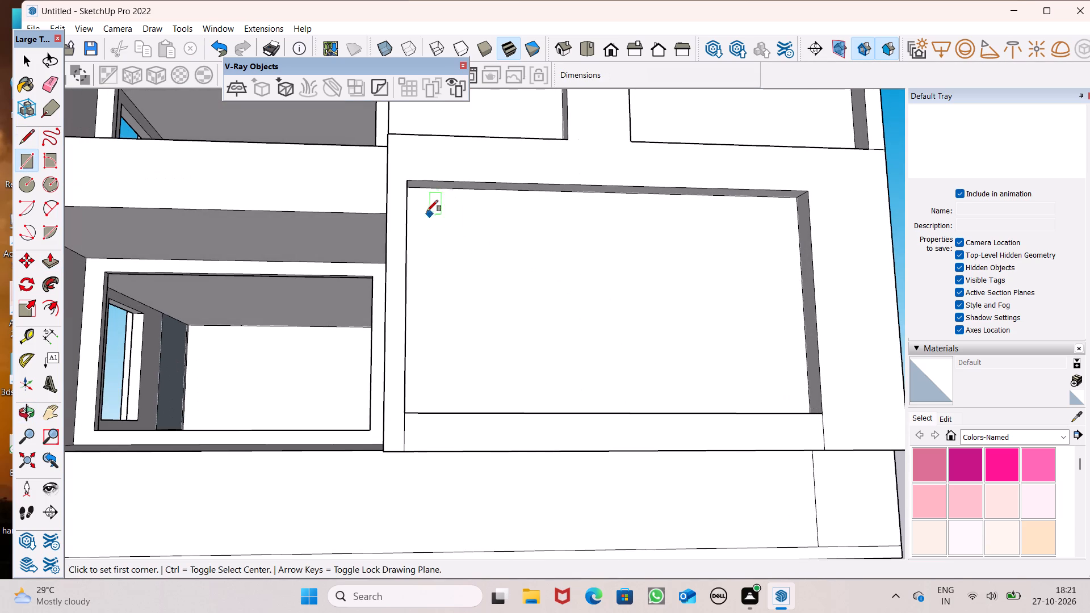
{"action": "left_click_drag", "start_coordinate": [427, 202], "coordinate": [437, 205]}
{"action": "scroll", "coordinate": [698, 341], "scroll_direction": "up", "scroll_amount": 1}
{"action": "middle_click_drag", "start_coordinate": [698, 341], "coordinate": [704, 379]}
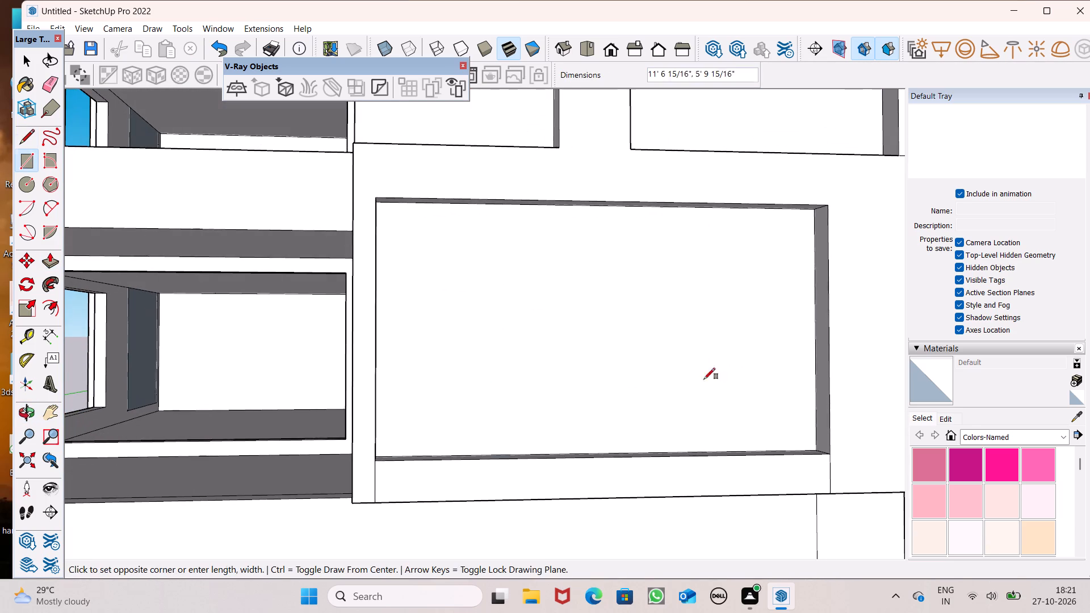
{"action": "middle_click_drag", "start_coordinate": [704, 379], "coordinate": [701, 376]}
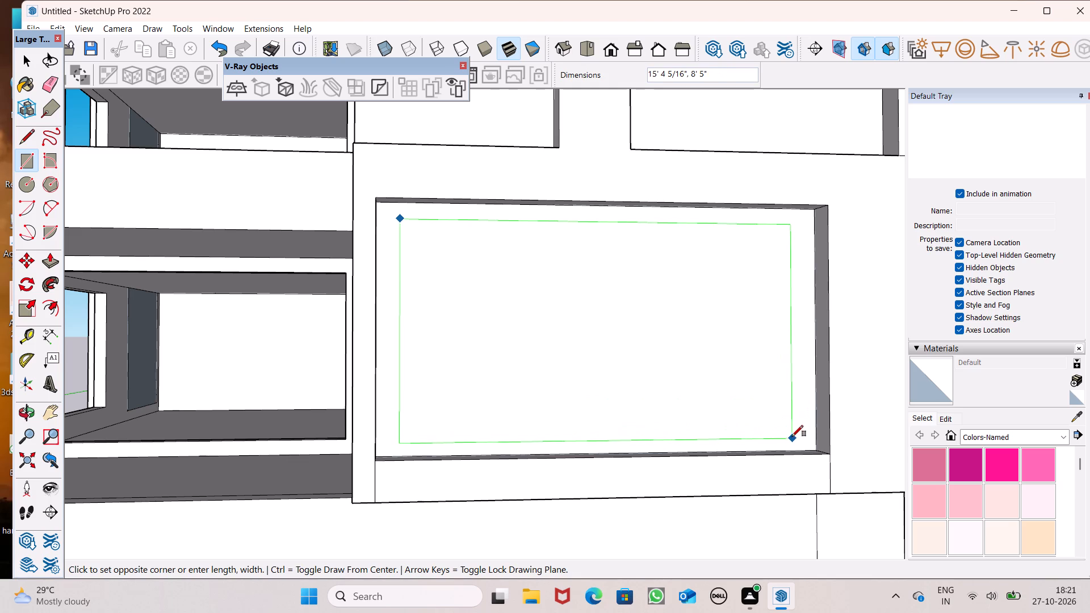
{"action": "left_click", "coordinate": [791, 435]}
Push the inset rectangle in the right bay's bottom recess about 9" into the wall.
{"action": "middle_click", "coordinate": [655, 456]}
{"action": "scroll", "coordinate": [654, 456], "scroll_direction": "up", "scroll_amount": 1}
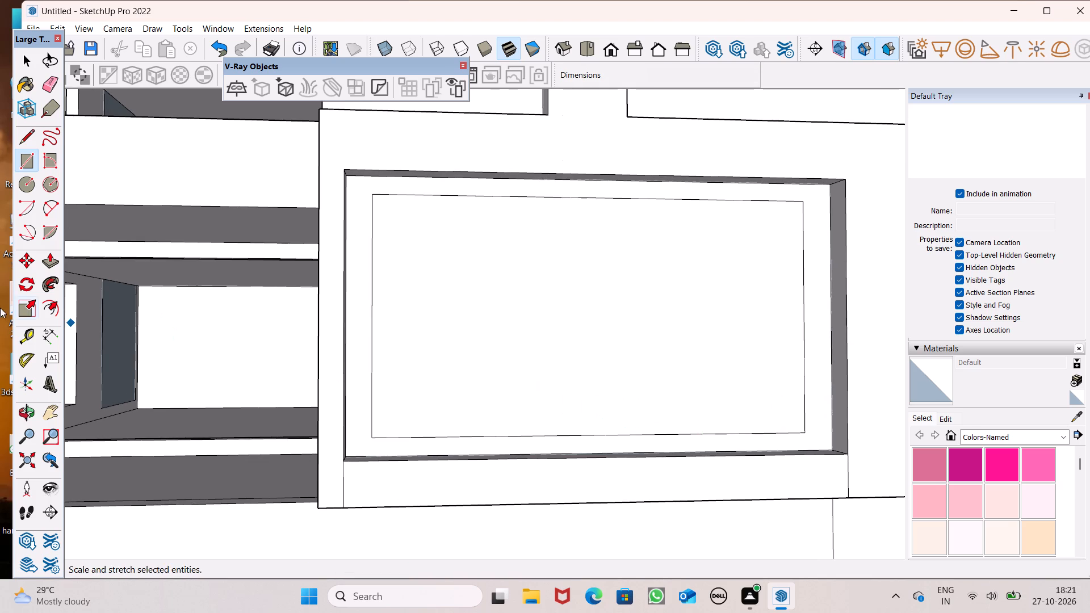
{"action": "left_click", "coordinate": [49, 264]}
{"action": "left_click_drag", "start_coordinate": [397, 423], "coordinate": [408, 410]}
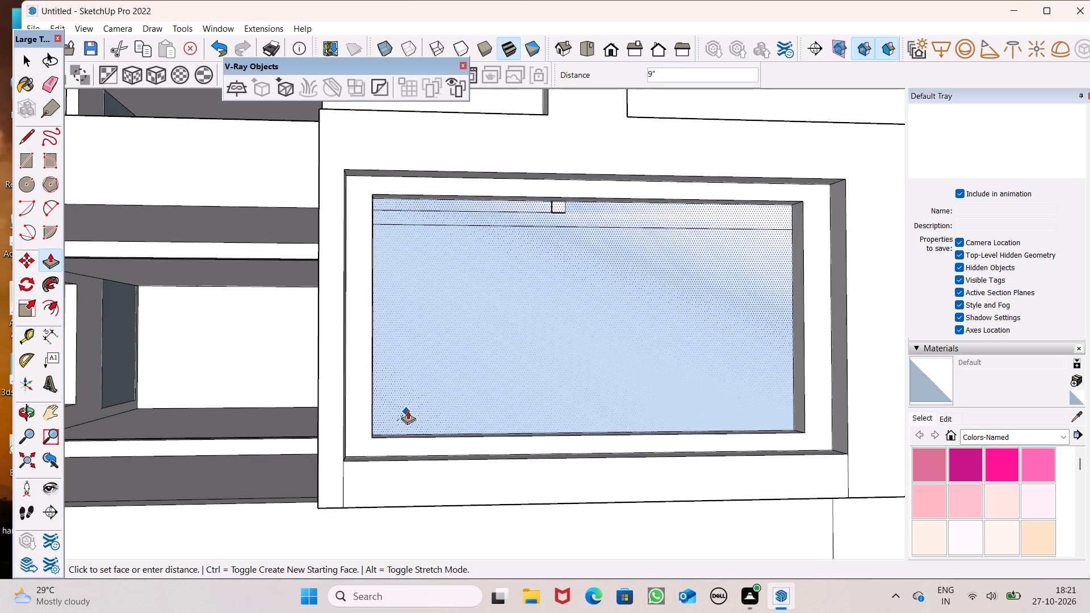
{"action": "left_click_drag", "start_coordinate": [408, 410], "coordinate": [442, 400]}
Examine the front facade from above and below, including the right bay's bottom recess and the tall panels over it.
{"action": "scroll", "coordinate": [603, 286], "scroll_direction": "down", "scroll_amount": 4}
{"action": "middle_click_drag", "start_coordinate": [632, 335], "coordinate": [447, 434]}
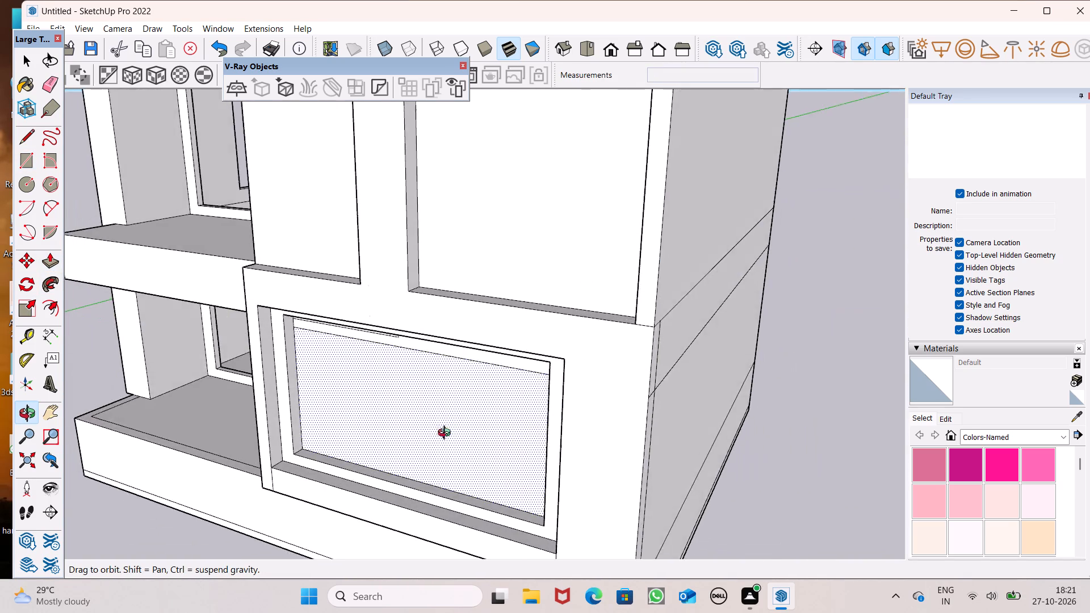
{"action": "middle_click_drag", "start_coordinate": [447, 434], "coordinate": [507, 415]}
{"action": "scroll", "coordinate": [518, 428], "scroll_direction": "down", "scroll_amount": 6}
{"action": "scroll", "coordinate": [663, 439], "scroll_direction": "down", "scroll_amount": 3}
{"action": "middle_click_drag", "start_coordinate": [582, 329], "coordinate": [617, 387]}
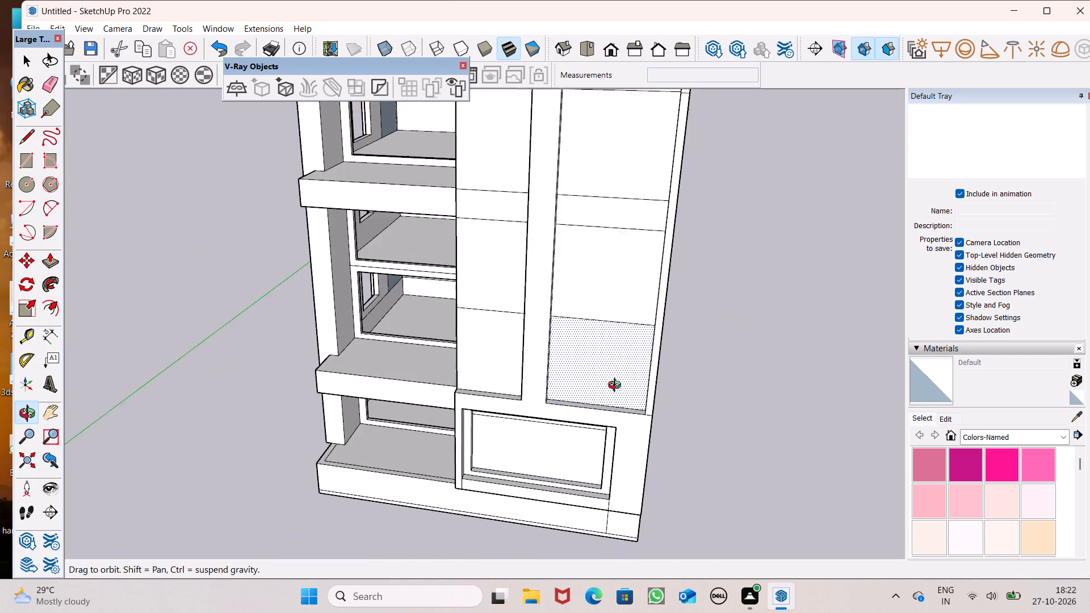
{"action": "middle_click_drag", "start_coordinate": [617, 387], "coordinate": [621, 388]}
{"action": "left_click", "coordinate": [30, 157]}
{"action": "scroll", "coordinate": [542, 272], "scroll_direction": "down", "scroll_amount": 3}
{"action": "middle_click_drag", "start_coordinate": [578, 299], "coordinate": [613, 283]}
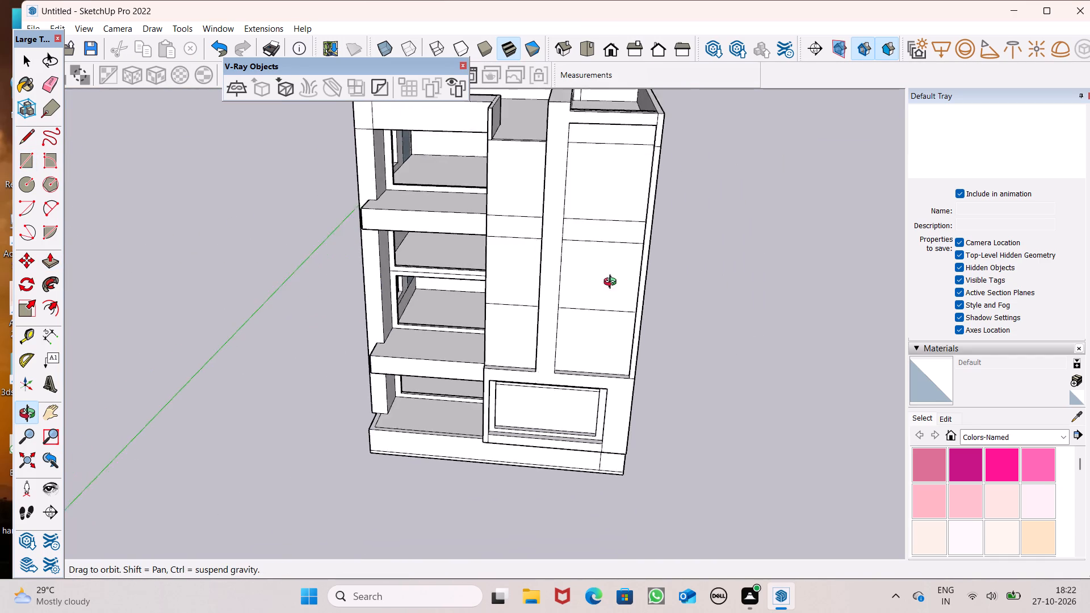
{"action": "middle_click_drag", "start_coordinate": [613, 283], "coordinate": [614, 266]}
{"action": "scroll", "coordinate": [685, 275], "scroll_direction": "down", "scroll_amount": 2}
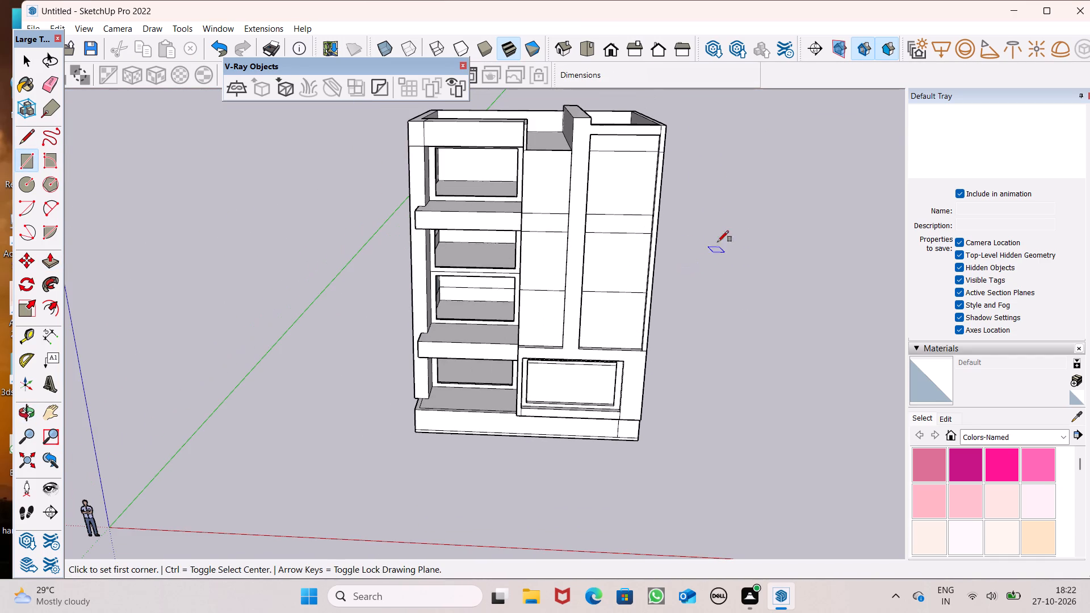
{"action": "scroll", "coordinate": [707, 167], "scroll_direction": "up", "scroll_amount": 2}
{"action": "scroll", "coordinate": [701, 167], "scroll_direction": "down", "scroll_amount": 1}
{"action": "middle_click_drag", "start_coordinate": [739, 217], "coordinate": [714, 131]}
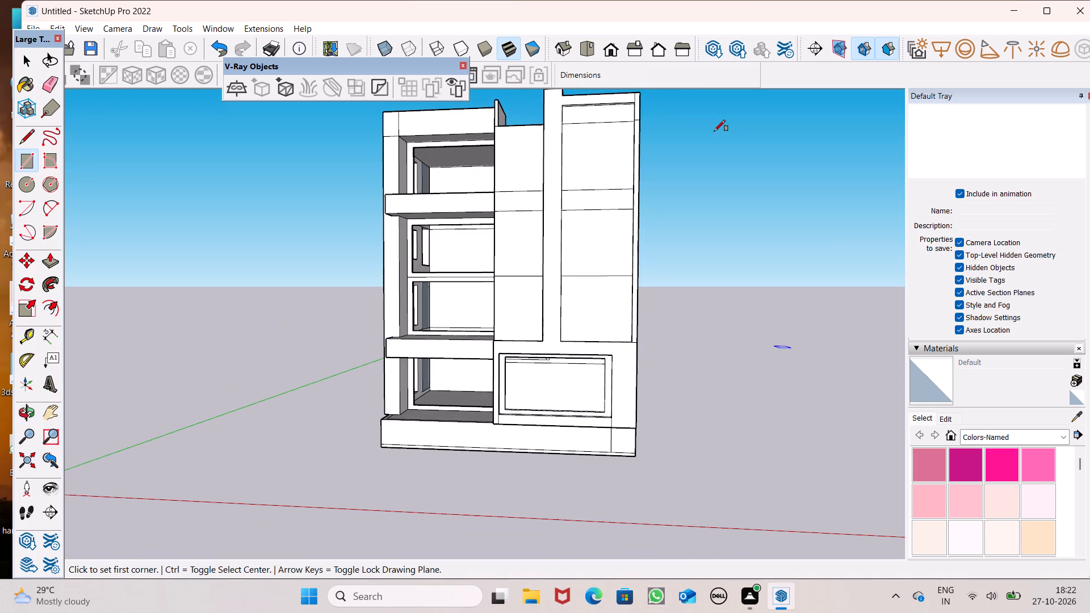
{"action": "left_click_drag", "start_coordinate": [0, 0], "coordinate": [264, 0]}
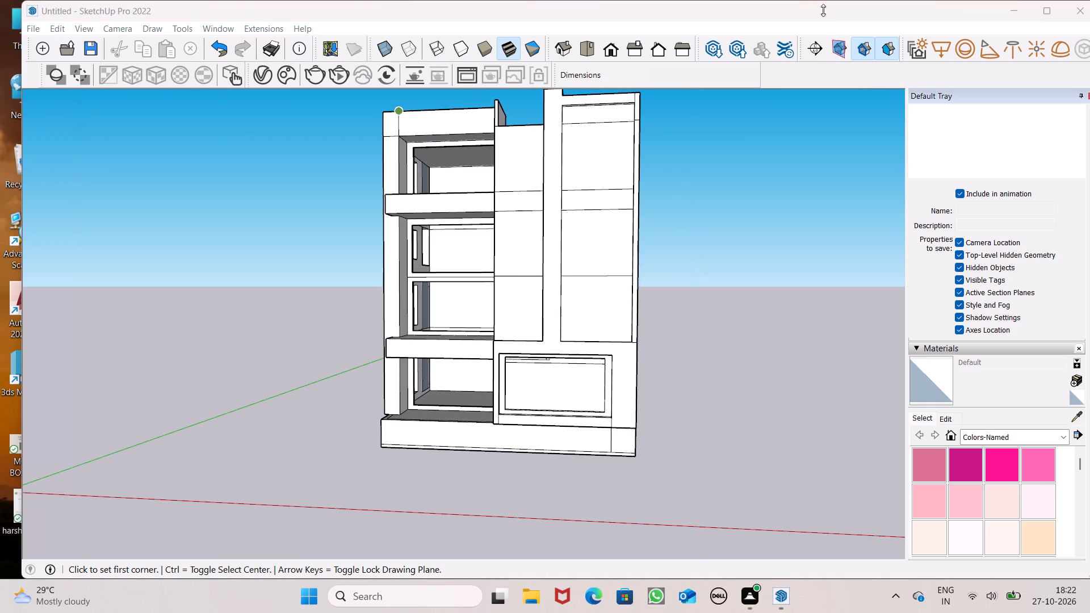
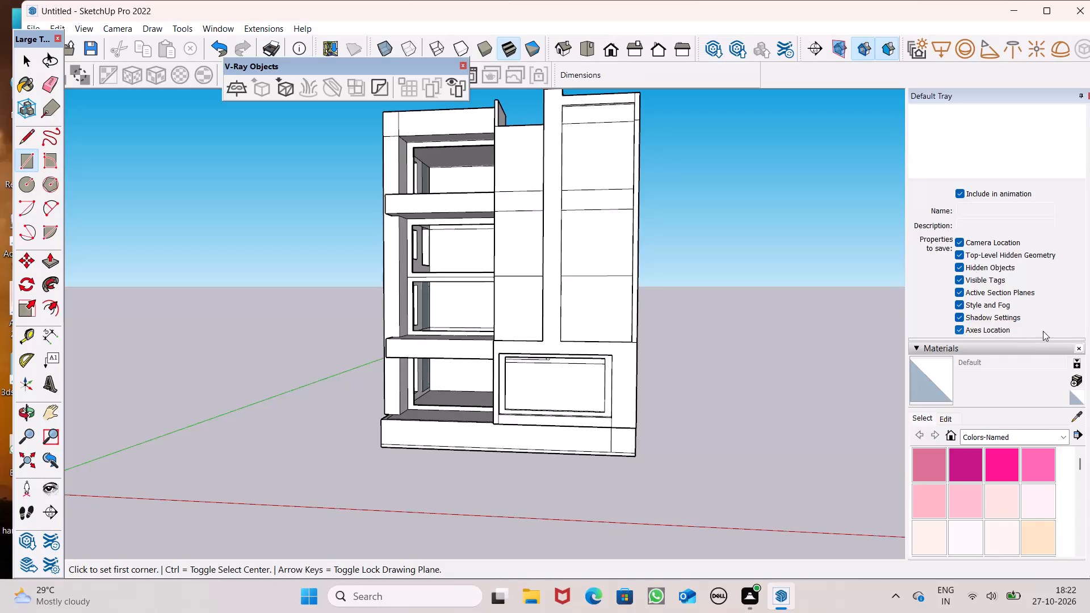
Examine the upper floors of the front facade, focusing on the top of the right bay's tall recessed panel.
{"action": "scroll", "coordinate": [488, 233], "scroll_direction": "up", "scroll_amount": 1}
{"action": "scroll", "coordinate": [477, 296], "scroll_direction": "down", "scroll_amount": 4}
{"action": "scroll", "coordinate": [267, 240], "scroll_direction": "up", "scroll_amount": 3}
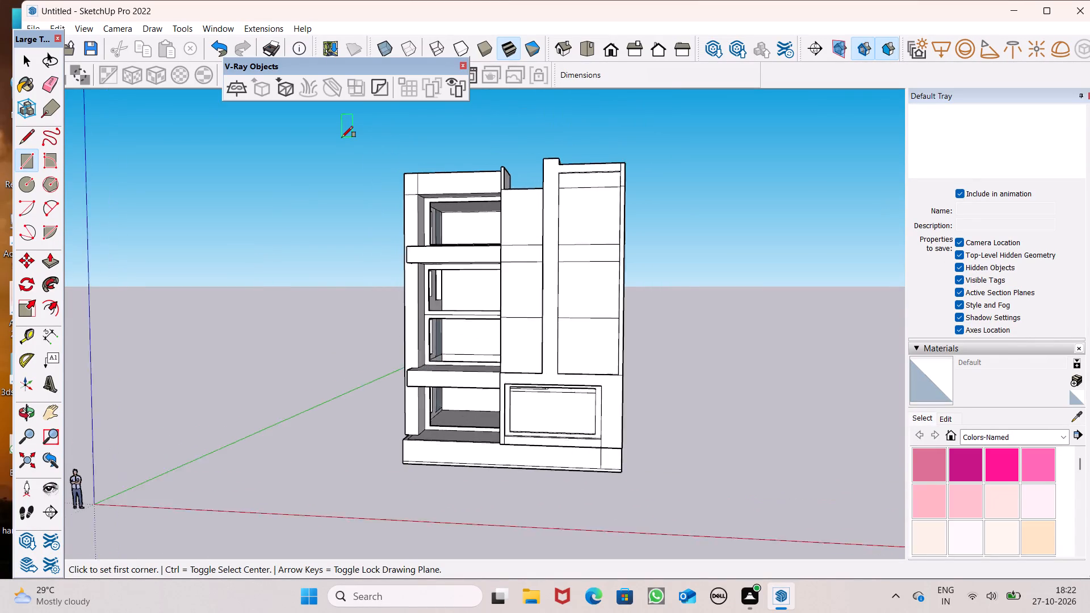
{"action": "scroll", "coordinate": [342, 137], "scroll_direction": "up", "scroll_amount": 2}
{"action": "scroll", "coordinate": [343, 144], "scroll_direction": "down", "scroll_amount": 2}
{"action": "scroll", "coordinate": [605, 137], "scroll_direction": "up", "scroll_amount": 4}
{"action": "scroll", "coordinate": [586, 152], "scroll_direction": "down", "scroll_amount": 3}
{"action": "middle_click_drag", "start_coordinate": [603, 228], "coordinate": [569, 228]}
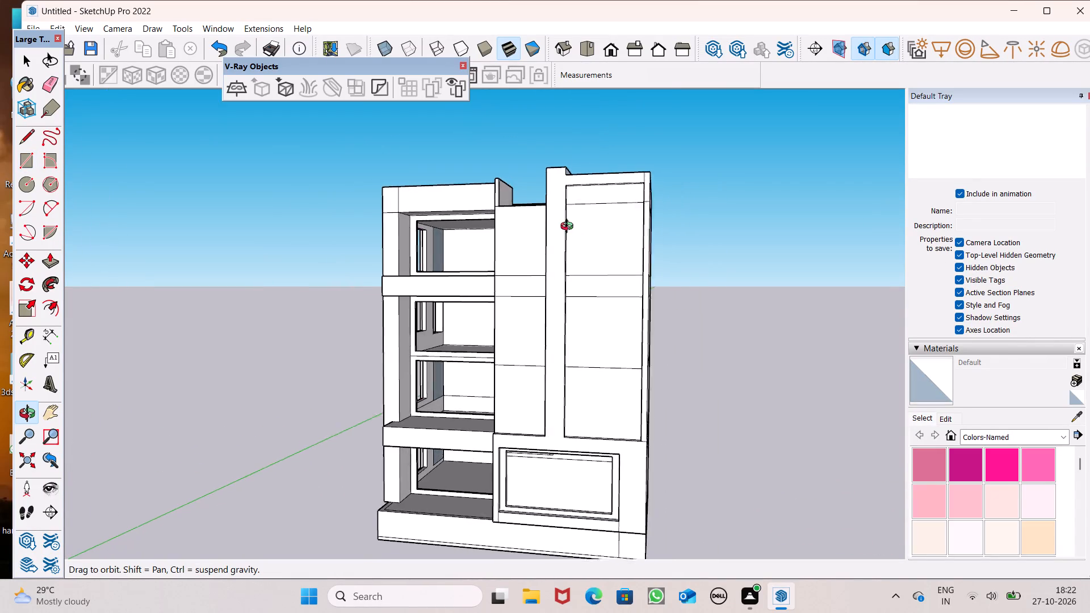
{"action": "middle_click_drag", "start_coordinate": [569, 228], "coordinate": [609, 250]}
{"action": "scroll", "coordinate": [611, 250], "scroll_direction": "up", "scroll_amount": 1}
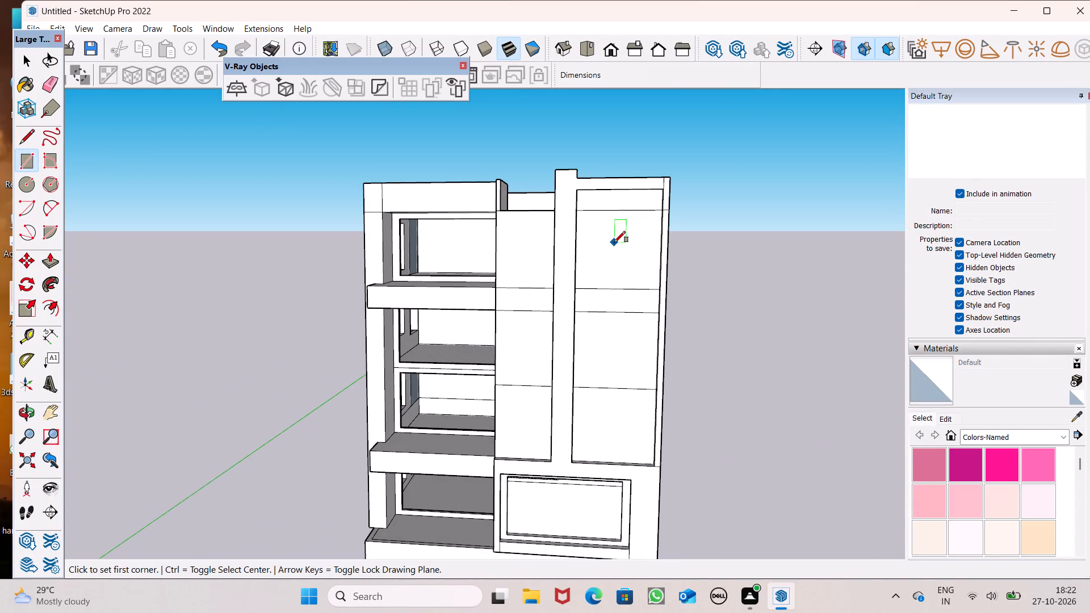
{"action": "scroll", "coordinate": [601, 233], "scroll_direction": "up", "scroll_amount": 4}
{"action": "scroll", "coordinate": [600, 234], "scroll_direction": "down", "scroll_amount": 2}
{"action": "middle_click_drag", "start_coordinate": [596, 250], "coordinate": [680, 208]}
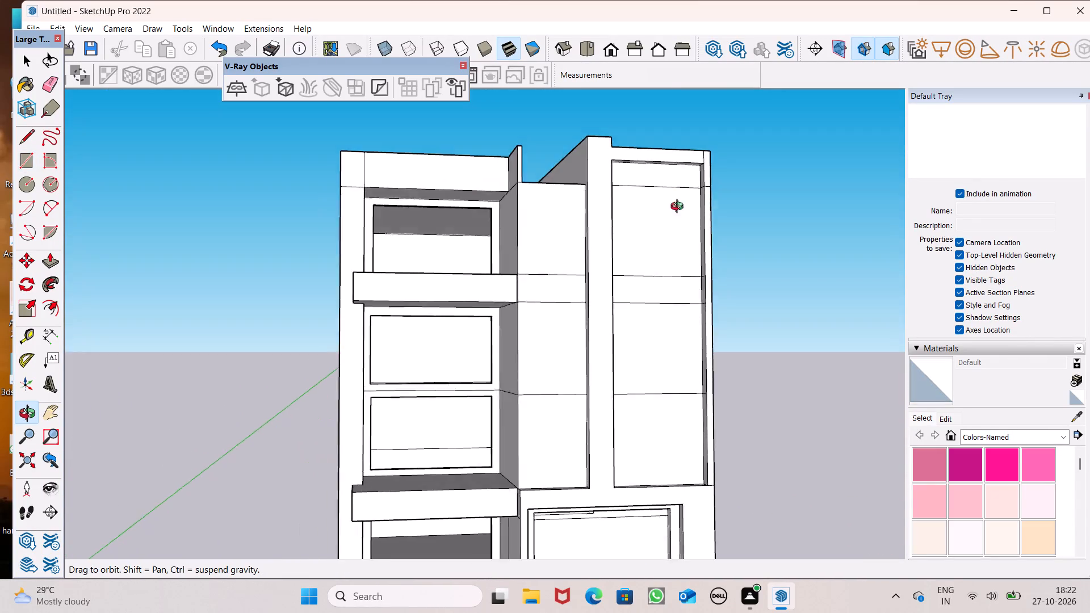
{"action": "middle_click_drag", "start_coordinate": [680, 208], "coordinate": [517, 276]}
{"action": "scroll", "coordinate": [540, 275], "scroll_direction": "up", "scroll_amount": 4}
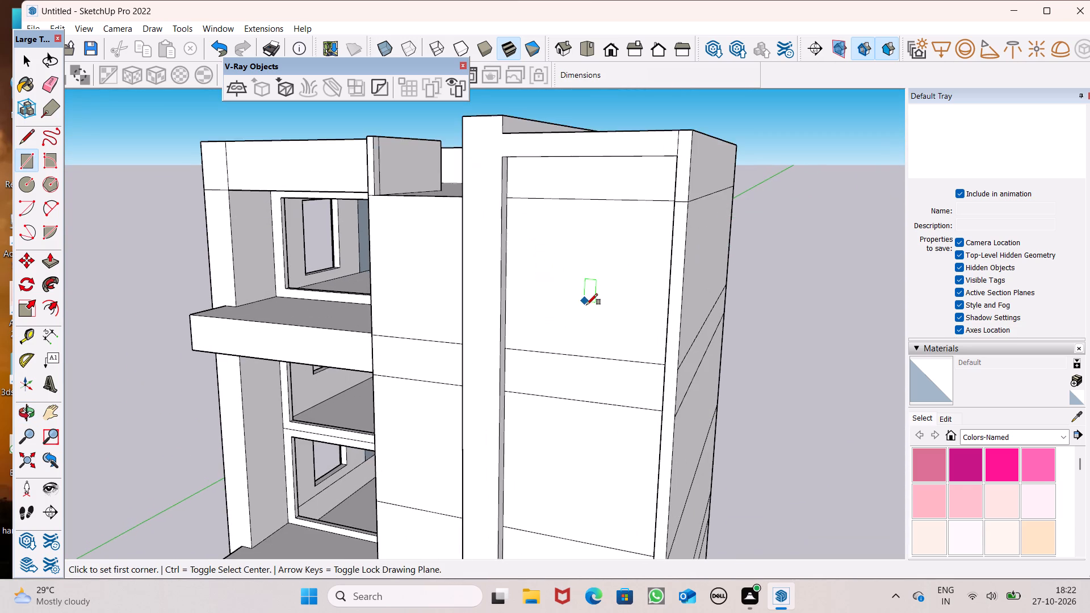
{"action": "scroll", "coordinate": [586, 305], "scroll_direction": "up", "scroll_amount": 1}
{"action": "middle_click_drag", "start_coordinate": [586, 305], "coordinate": [626, 245]}
{"action": "scroll", "coordinate": [588, 154], "scroll_direction": "up", "scroll_amount": 3}
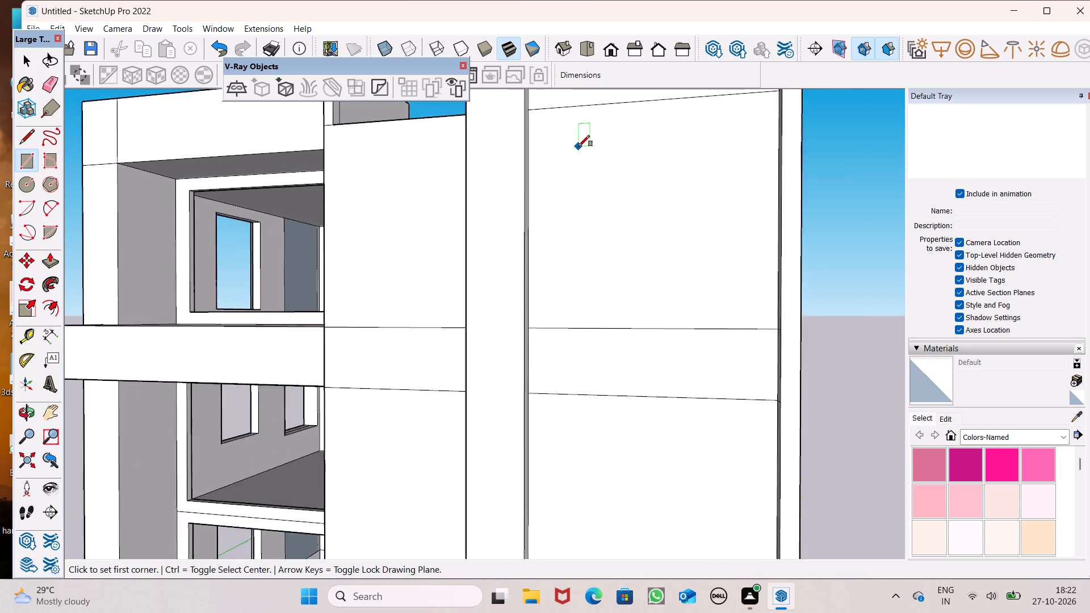
{"action": "scroll", "coordinate": [578, 146], "scroll_direction": "up", "scroll_amount": 2}
{"action": "scroll", "coordinate": [577, 147], "scroll_direction": "down", "scroll_amount": 3}
{"action": "middle_click_drag", "start_coordinate": [593, 204], "coordinate": [588, 239]}
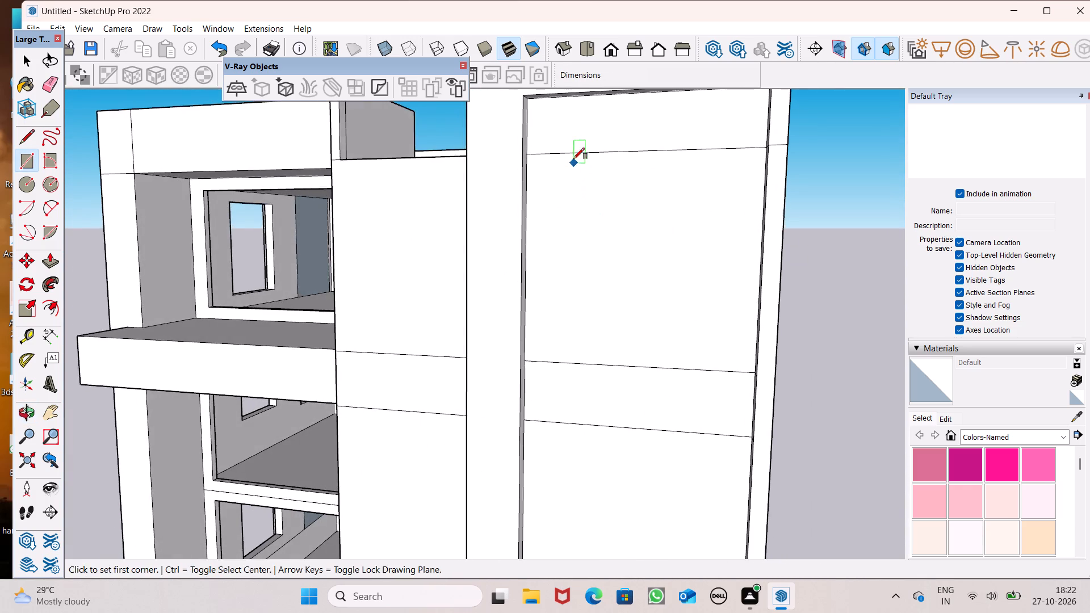
{"action": "scroll", "coordinate": [573, 159], "scroll_direction": "down", "scroll_amount": 3}
{"action": "middle_click_drag", "start_coordinate": [585, 237], "coordinate": [640, 238]}
{"action": "scroll", "coordinate": [632, 213], "scroll_direction": "up", "scroll_amount": 4}
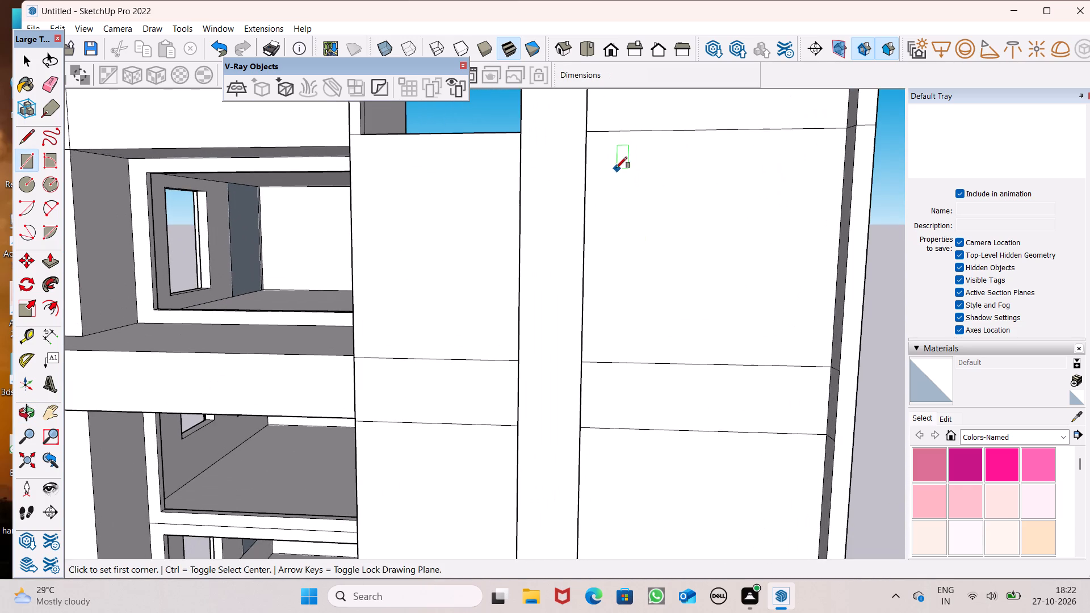
{"action": "scroll", "coordinate": [593, 141], "scroll_direction": "down", "scroll_amount": 1}
{"action": "scroll", "coordinate": [687, 177], "scroll_direction": "up", "scroll_amount": 1}
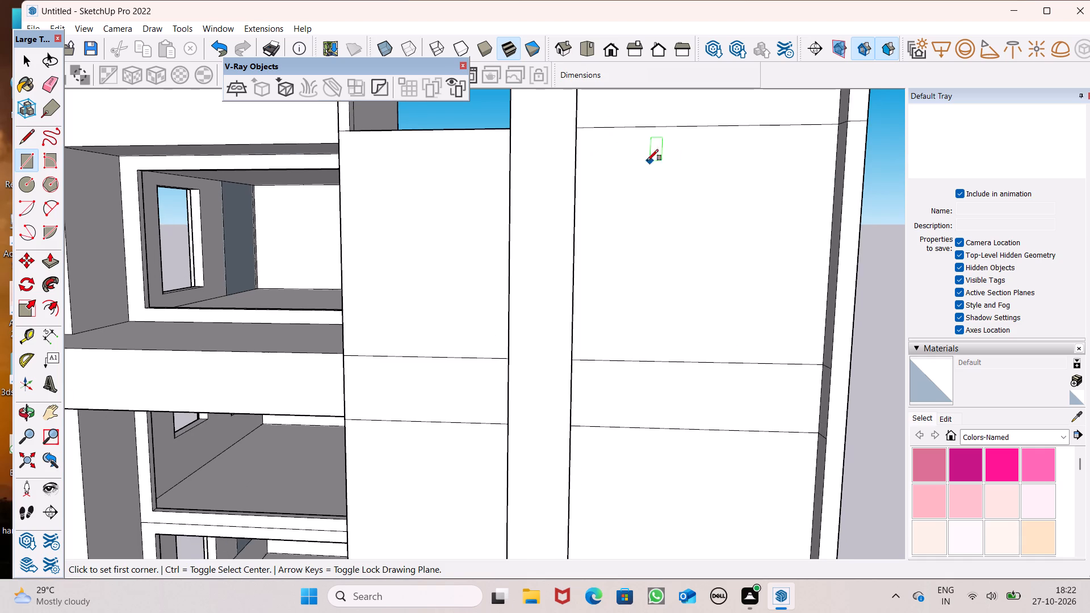
{"action": "scroll", "coordinate": [592, 251], "scroll_direction": "down", "scroll_amount": 9}
{"action": "middle_click_drag", "start_coordinate": [654, 295], "coordinate": [560, 330]}
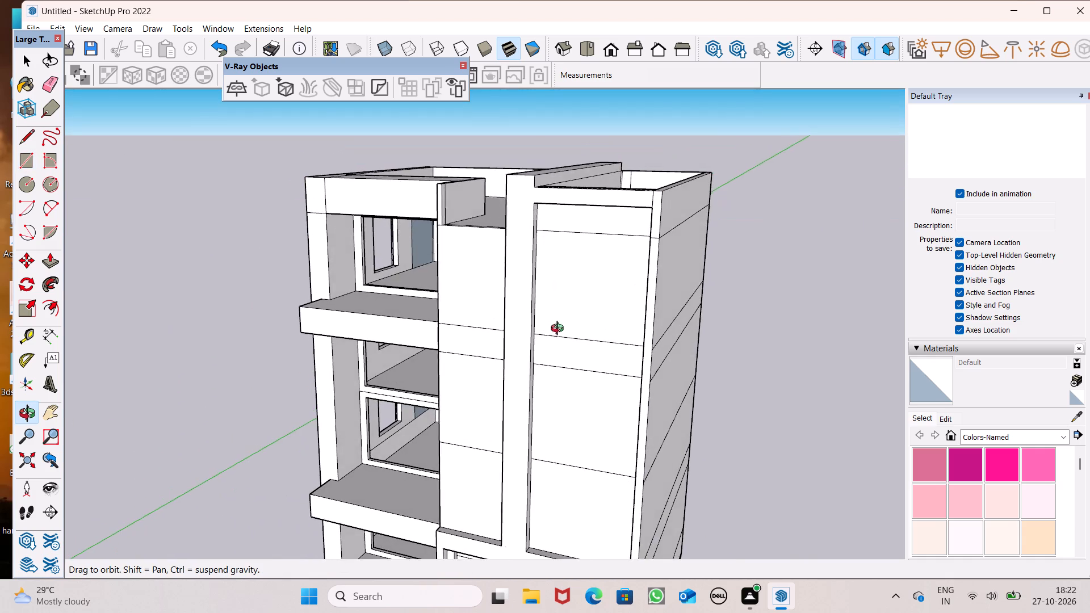
{"action": "middle_click_drag", "start_coordinate": [560, 330], "coordinate": [591, 232]}
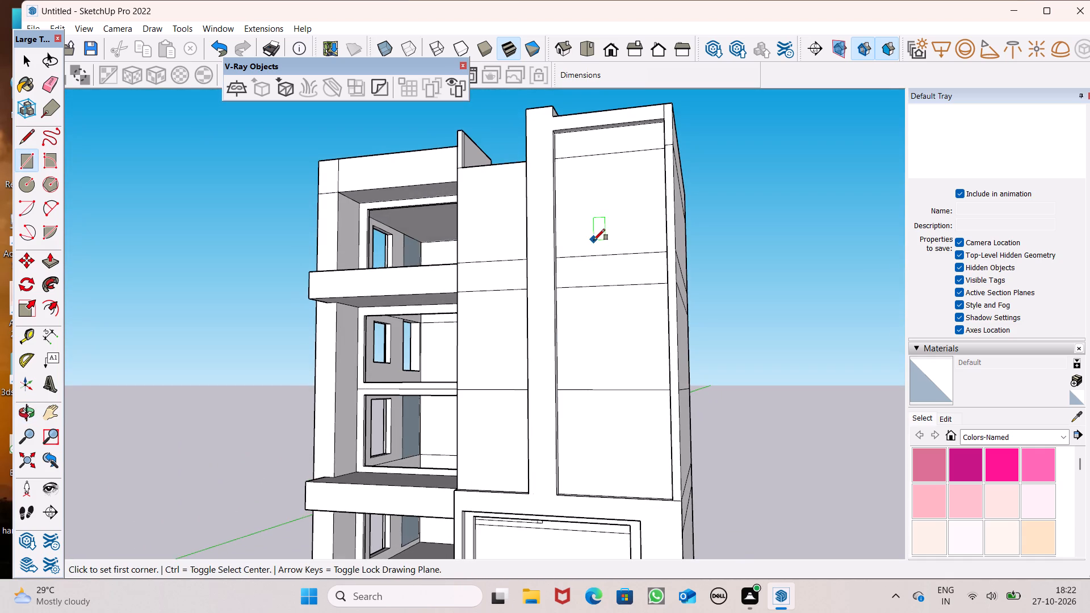
{"action": "scroll", "coordinate": [605, 242], "scroll_direction": "up", "scroll_amount": 1}
{"action": "middle_click_drag", "start_coordinate": [605, 241], "coordinate": [645, 245]}
Examine the lower end of the right bay's tall panel and the wall around the bottom recess.
{"action": "scroll", "coordinate": [650, 174], "scroll_direction": "down", "scroll_amount": 2}
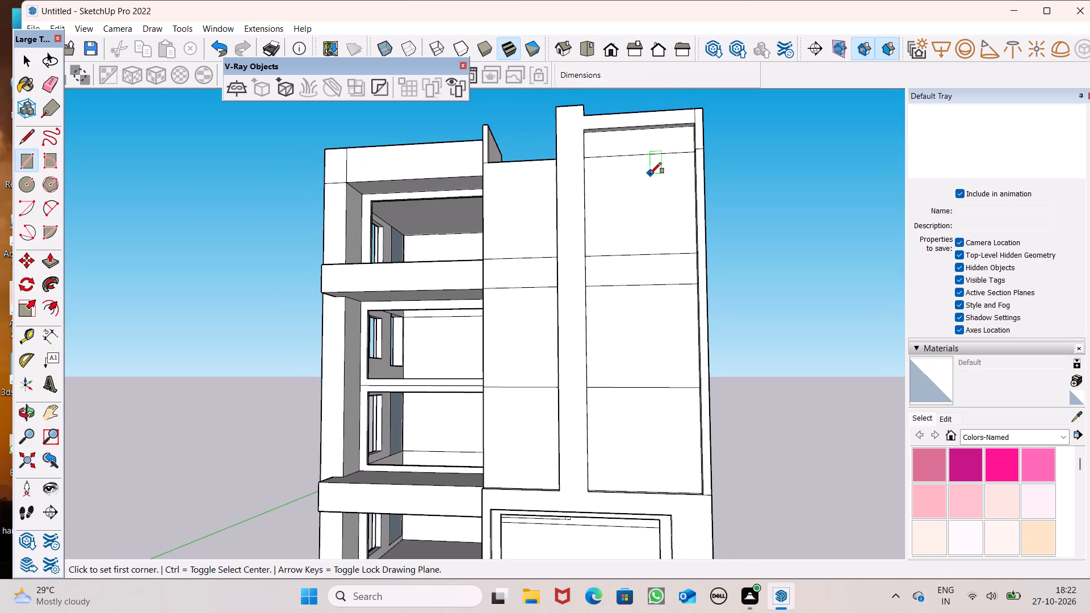
{"action": "scroll", "coordinate": [650, 174], "scroll_direction": "down", "scroll_amount": 2}
{"action": "scroll", "coordinate": [673, 294], "scroll_direction": "down", "scroll_amount": 2}
{"action": "middle_click_drag", "start_coordinate": [661, 363], "coordinate": [658, 398]}
{"action": "scroll", "coordinate": [660, 398], "scroll_direction": "up", "scroll_amount": 1}
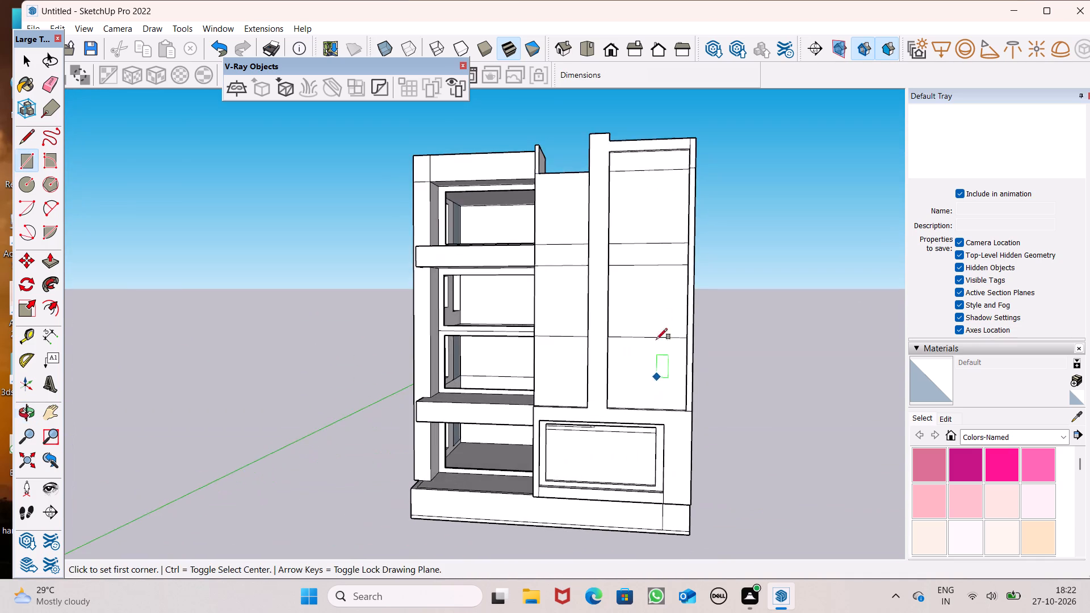
{"action": "scroll", "coordinate": [655, 314], "scroll_direction": "down", "scroll_amount": 3}
{"action": "middle_click_drag", "start_coordinate": [659, 412], "coordinate": [657, 459]}
{"action": "scroll", "coordinate": [651, 414], "scroll_direction": "up", "scroll_amount": 4}
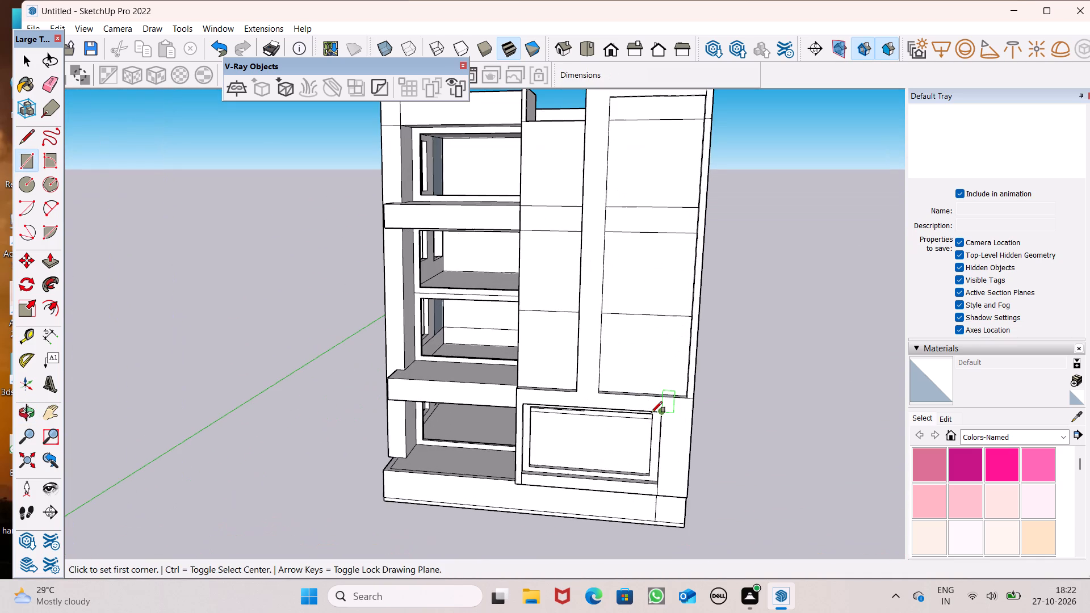
{"action": "scroll", "coordinate": [651, 413], "scroll_direction": "up", "scroll_amount": 5}
{"action": "middle_click_drag", "start_coordinate": [638, 406], "coordinate": [557, 485]}
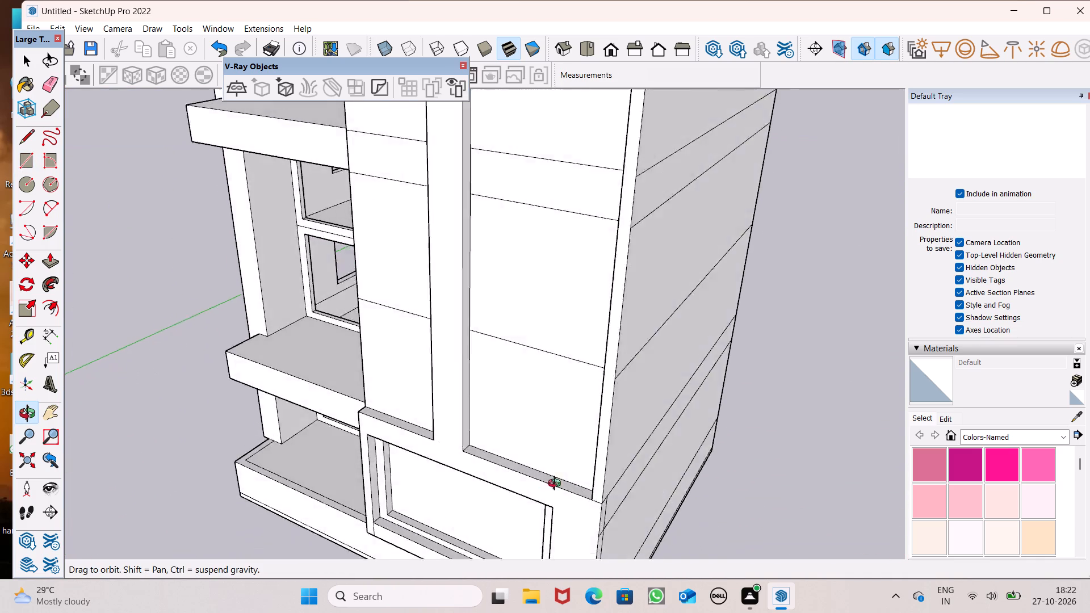
{"action": "middle_click_drag", "start_coordinate": [557, 485], "coordinate": [723, 416]}
Draw an inset rectangle about 9' high by 8' wide on the lowest section of the right bay's tall recessed panel.
{"action": "scroll", "coordinate": [723, 416], "scroll_direction": "up", "scroll_amount": 1}
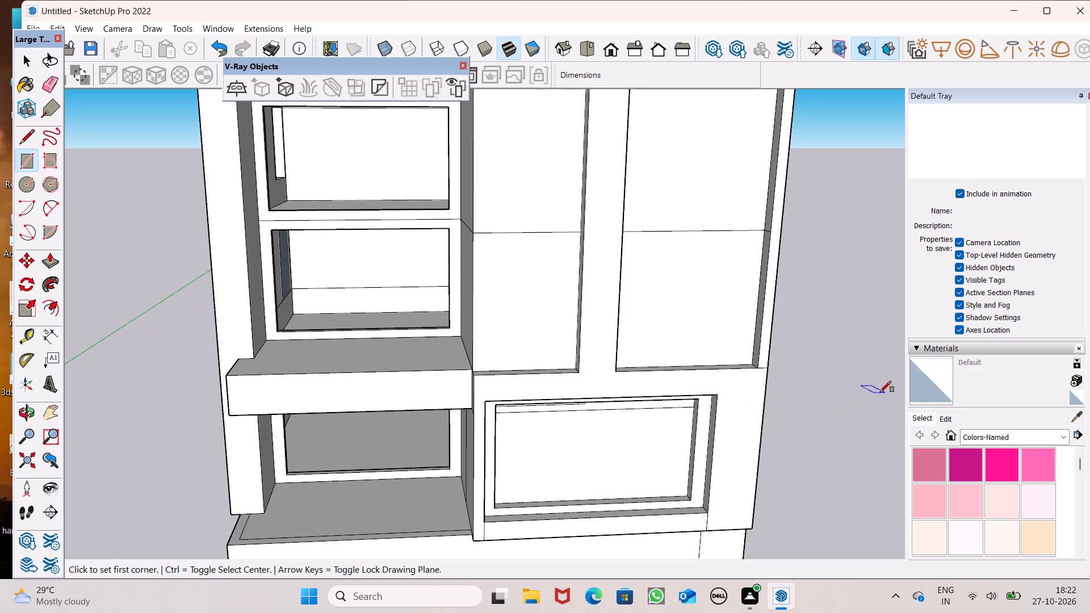
{"action": "scroll", "coordinate": [898, 291], "scroll_direction": "up", "scroll_amount": 1}
{"action": "scroll", "coordinate": [760, 295], "scroll_direction": "down", "scroll_amount": 3}
{"action": "middle_click_drag", "start_coordinate": [744, 354], "coordinate": [713, 343]}
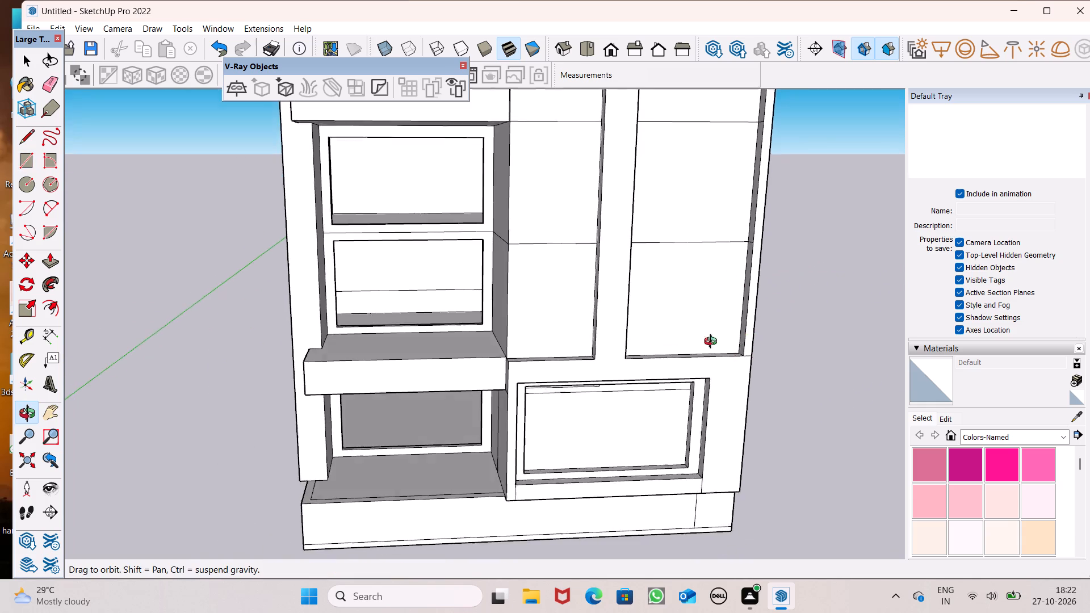
{"action": "middle_click_drag", "start_coordinate": [713, 343], "coordinate": [694, 307]}
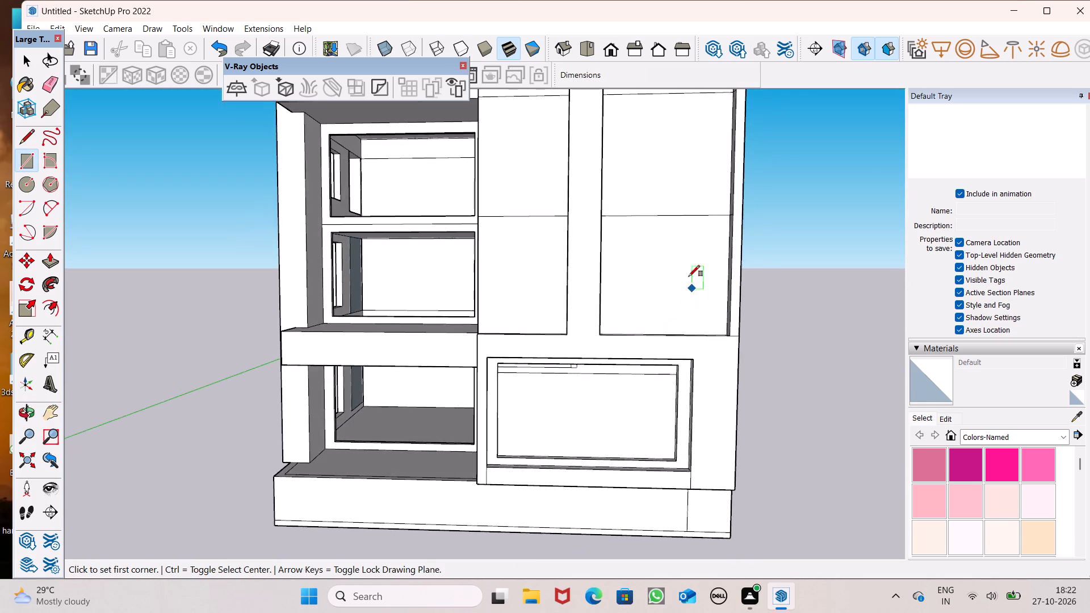
{"action": "scroll", "coordinate": [684, 261], "scroll_direction": "up", "scroll_amount": 6}
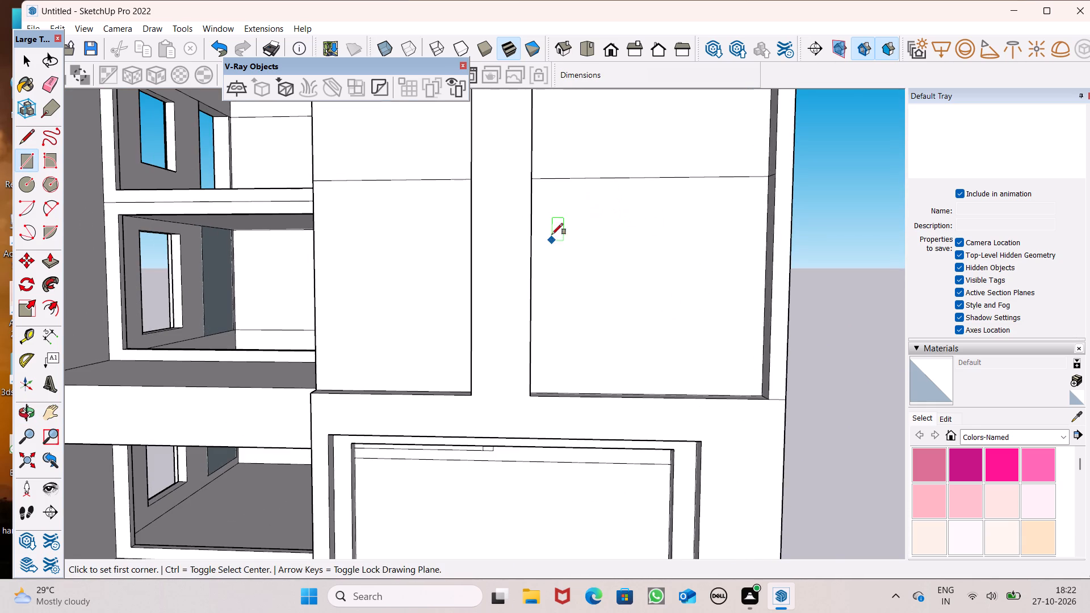
{"action": "scroll", "coordinate": [560, 191], "scroll_direction": "up", "scroll_amount": 2}
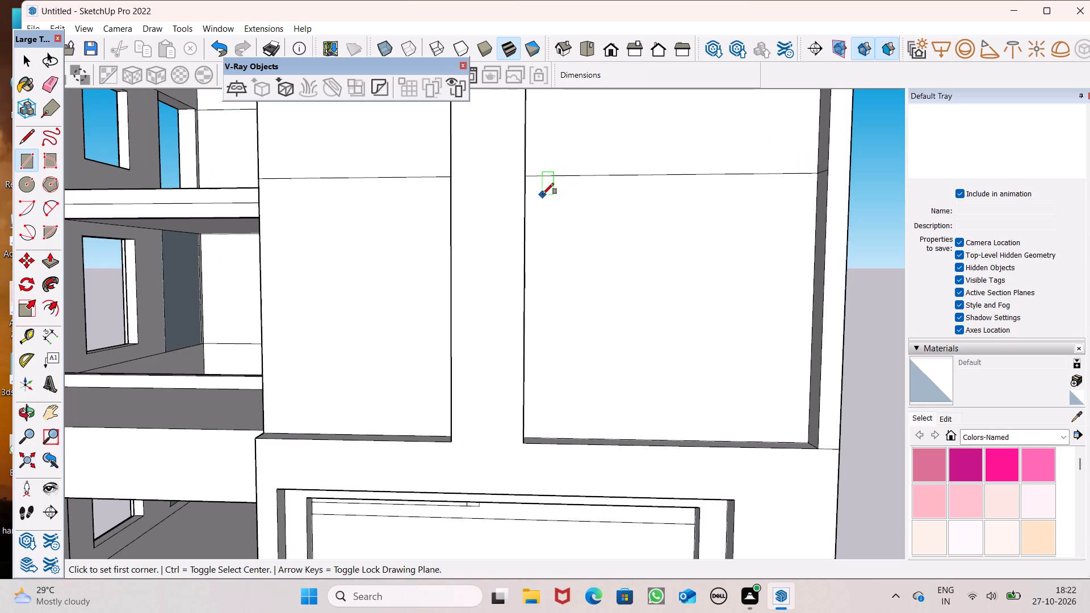
{"action": "left_click_drag", "start_coordinate": [557, 191], "coordinate": [559, 196]}
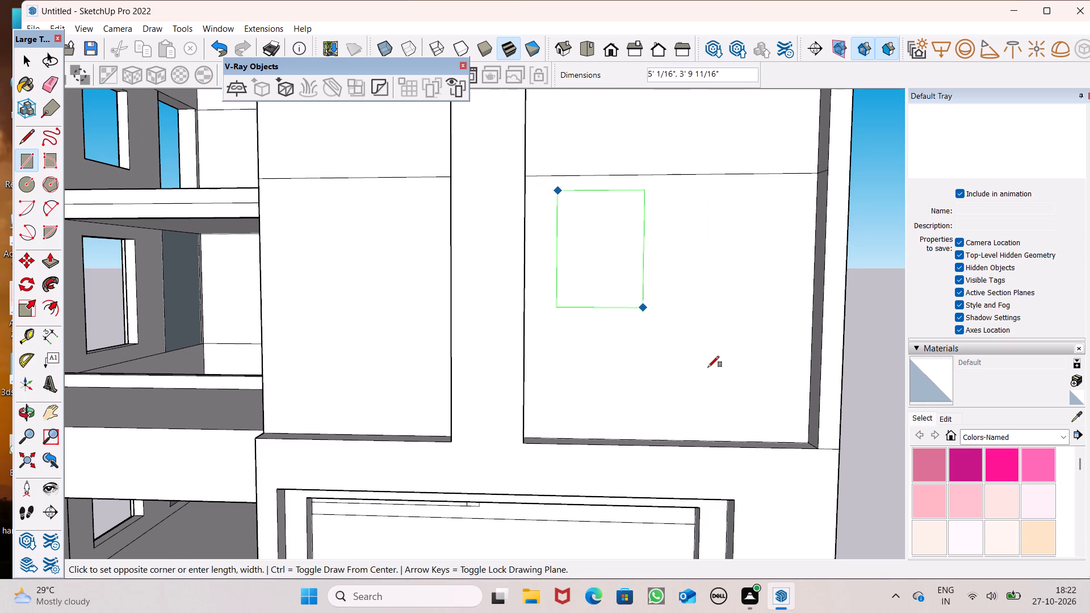
{"action": "left_click", "coordinate": [772, 431]}
Draw an inset rectangle about 9' 1" high by 8' 10" wide on the top-floor section of the right bay's tall panel.
{"action": "scroll", "coordinate": [822, 533], "scroll_direction": "down", "scroll_amount": 7}
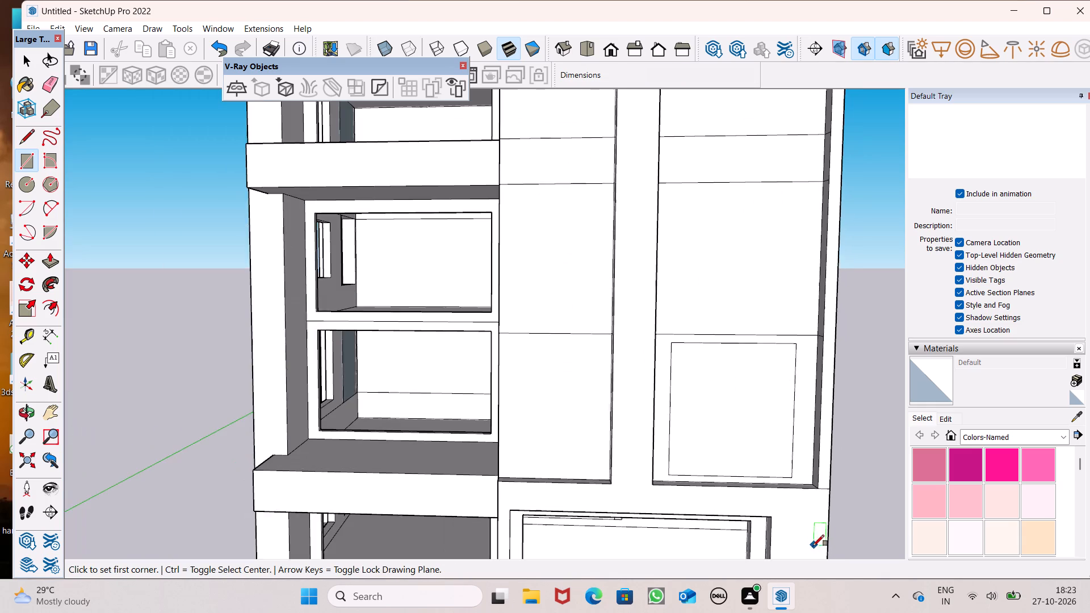
{"action": "scroll", "coordinate": [548, 438], "scroll_direction": "down", "scroll_amount": 5}
{"action": "scroll", "coordinate": [757, 364], "scroll_direction": "up", "scroll_amount": 1}
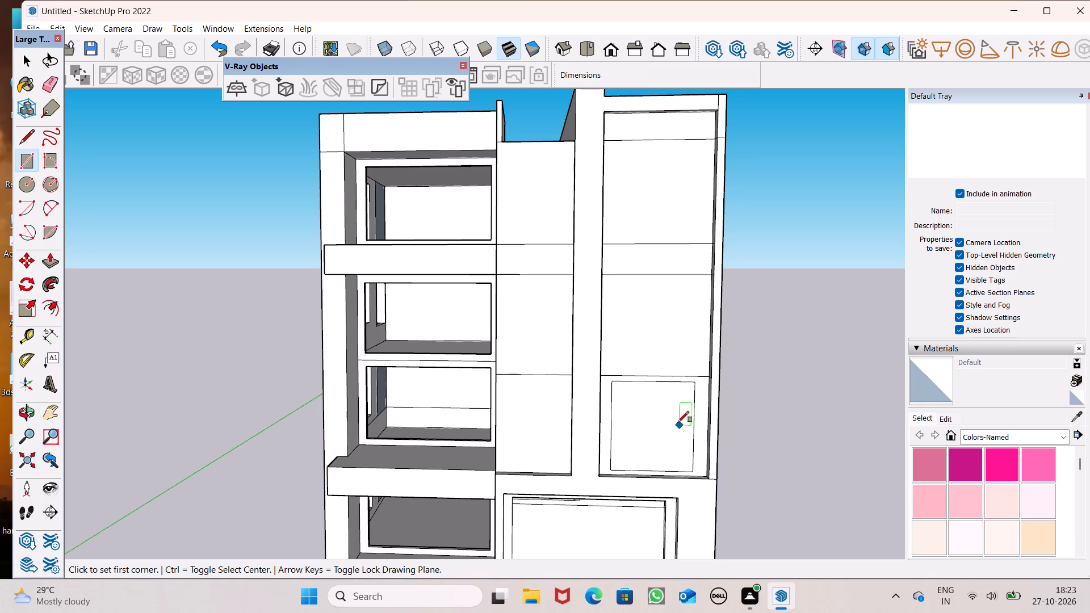
{"action": "middle_click", "coordinate": [656, 389]}
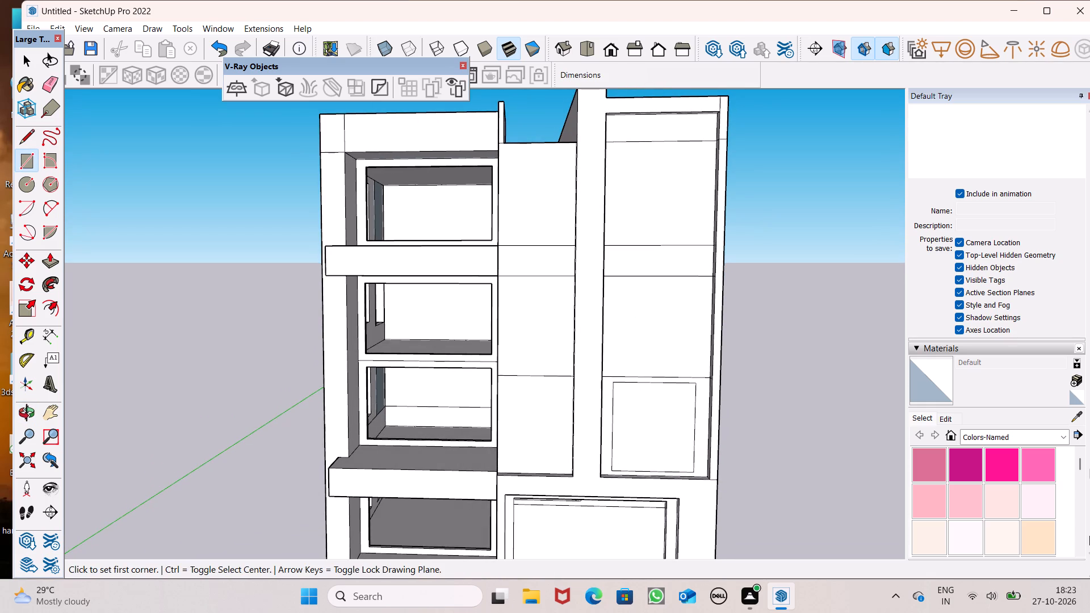
{"action": "scroll", "coordinate": [904, 365], "scroll_direction": "up", "scroll_amount": 2}
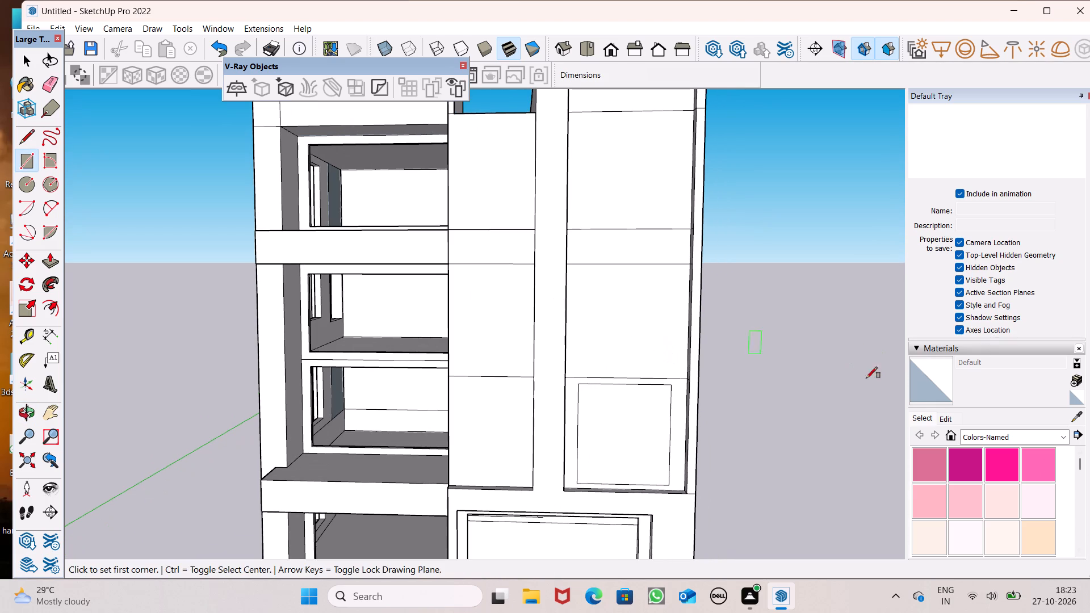
{"action": "scroll", "coordinate": [1080, 478], "scroll_direction": "down", "scroll_amount": 1}
{"action": "scroll", "coordinate": [824, 472], "scroll_direction": "down", "scroll_amount": 5}
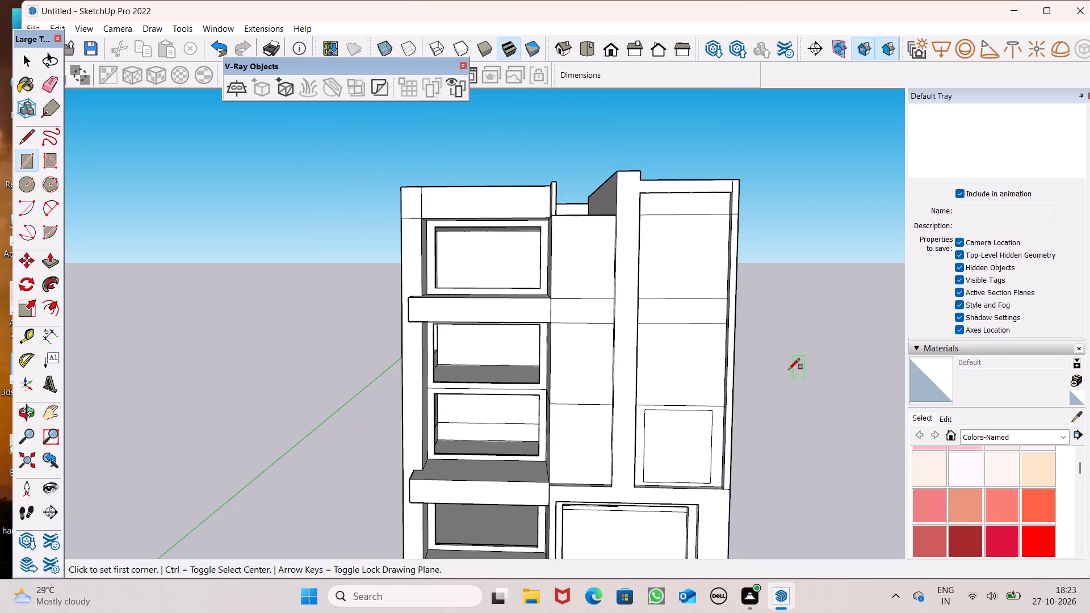
{"action": "scroll", "coordinate": [787, 361], "scroll_direction": "up", "scroll_amount": 2}
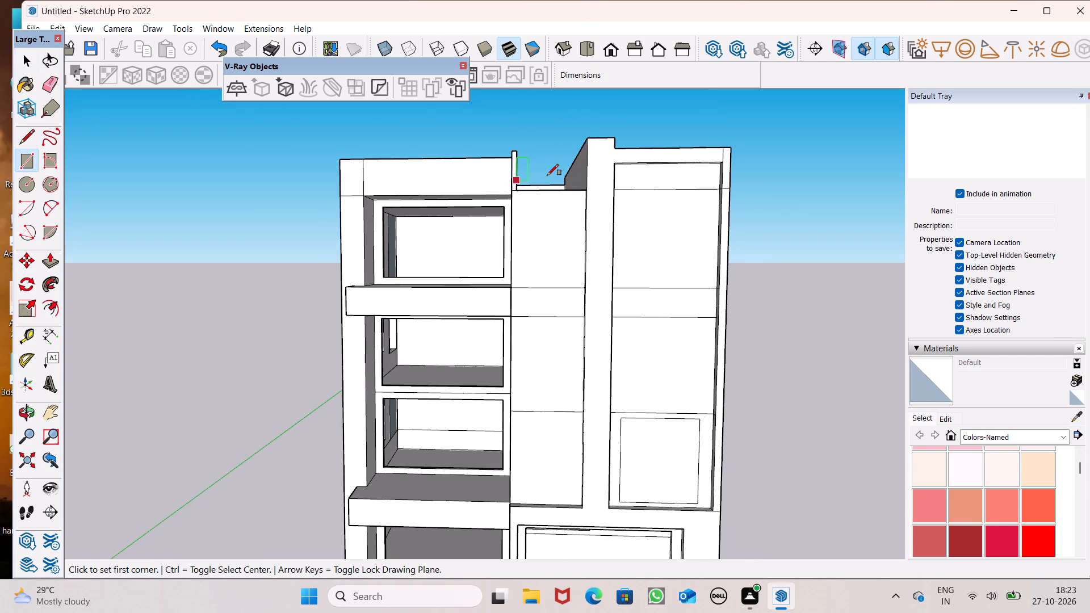
{"action": "scroll", "coordinate": [563, 170], "scroll_direction": "up", "scroll_amount": 5}
{"action": "scroll", "coordinate": [665, 267], "scroll_direction": "up", "scroll_amount": 3}
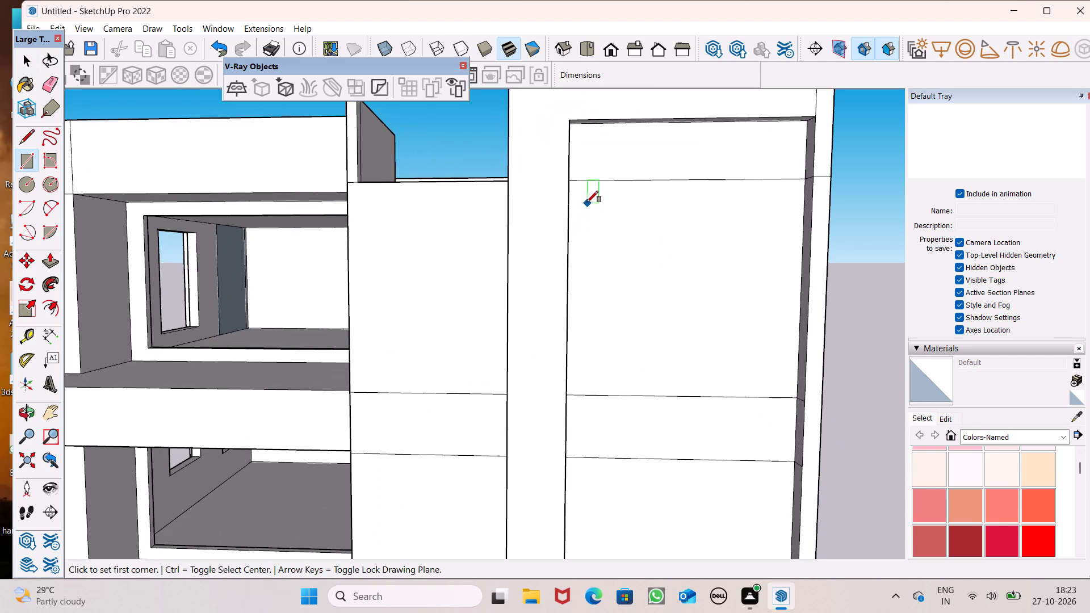
{"action": "left_click", "coordinate": [584, 195]}
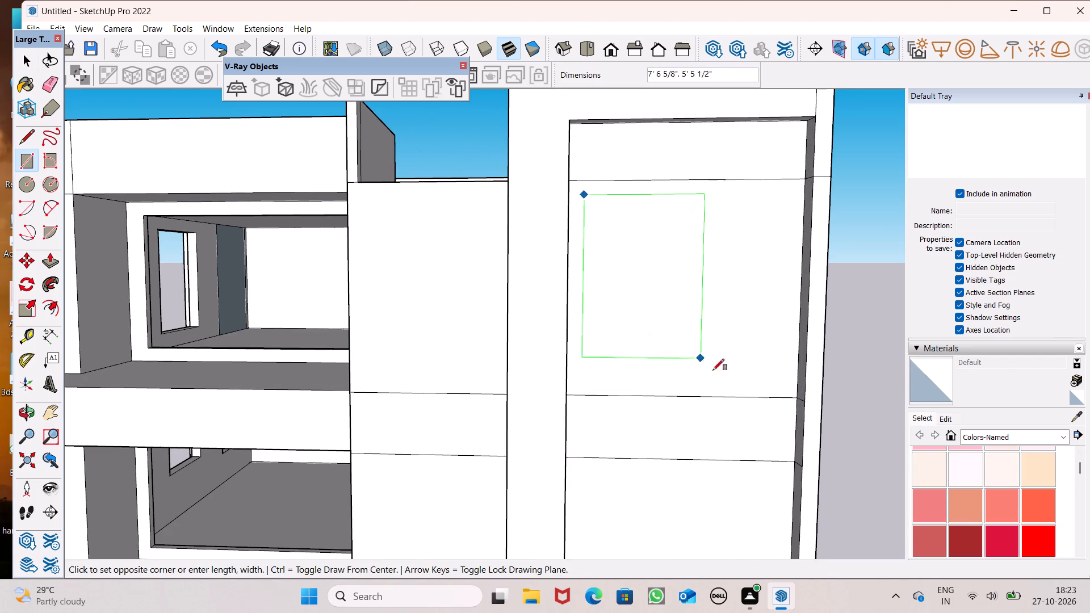
{"action": "left_click", "coordinate": [779, 387]}
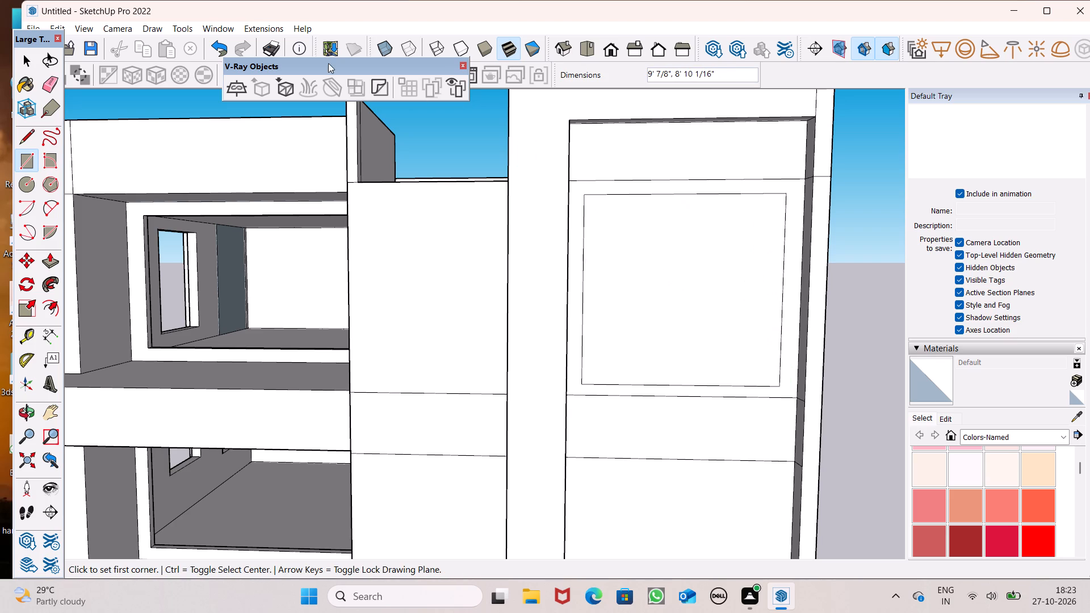
Push the top-floor rectangle in the right bay's tall panel 9" through the wall to open a window.
{"action": "scroll", "coordinate": [328, 63], "scroll_direction": "down", "scroll_amount": 5}
{"action": "scroll", "coordinate": [308, 204], "scroll_direction": "down", "scroll_amount": 5}
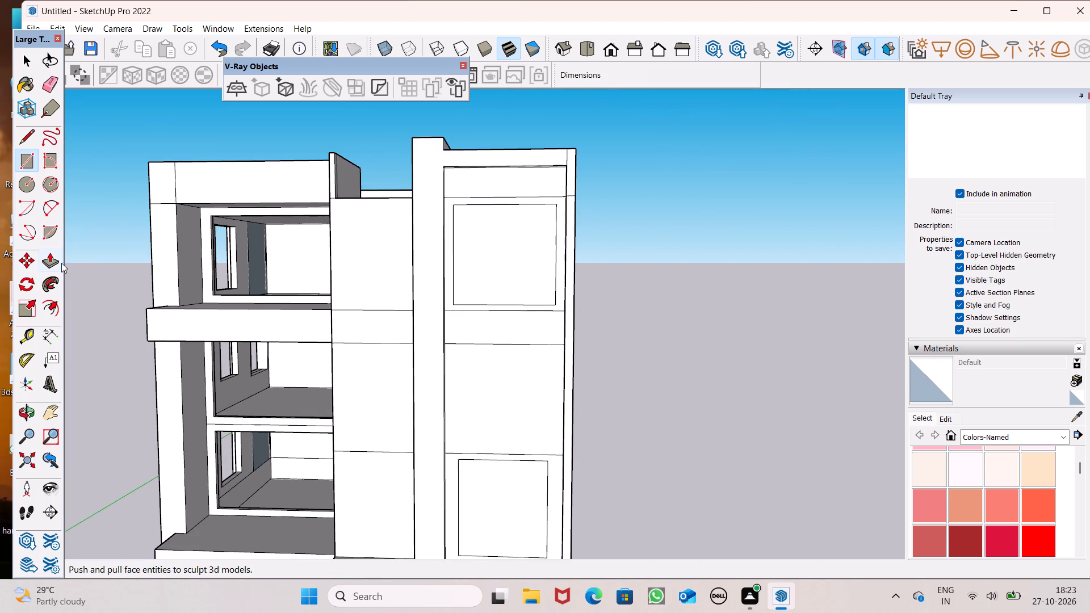
{"action": "left_click", "coordinate": [61, 261]}
{"action": "scroll", "coordinate": [459, 288], "scroll_direction": "up", "scroll_amount": 7}
{"action": "left_click_drag", "start_coordinate": [479, 313], "coordinate": [525, 300]}
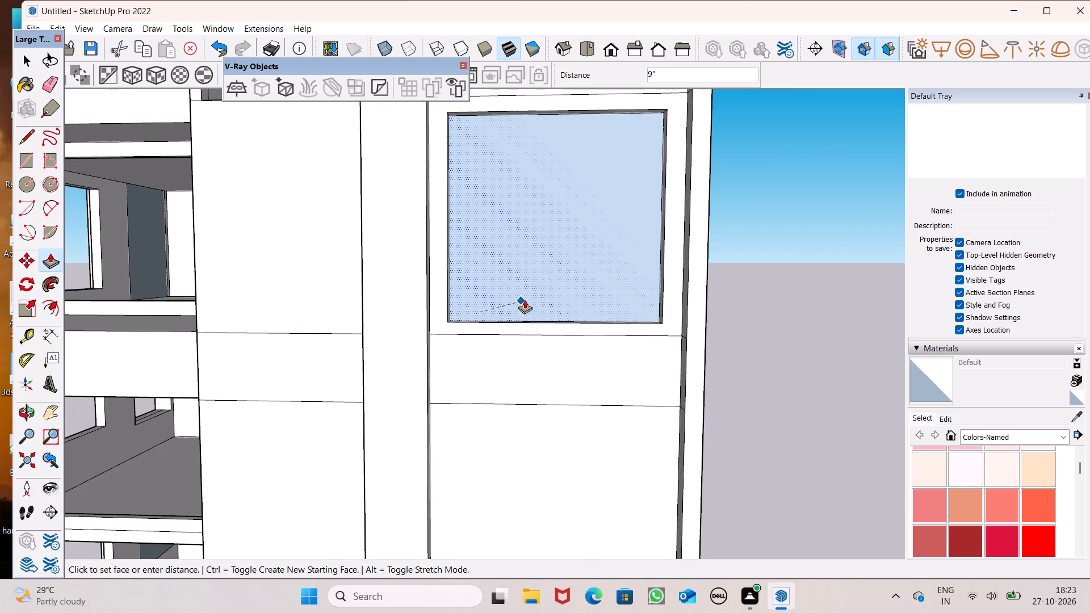
{"action": "left_click_drag", "start_coordinate": [525, 300], "coordinate": [550, 274]}
Push the lowest rectangle in the right bay's tall panel 9" through the wall to open a window.
{"action": "scroll", "coordinate": [573, 212], "scroll_direction": "down", "scroll_amount": 7}
{"action": "middle_click_drag", "start_coordinate": [577, 283], "coordinate": [529, 301]}
{"action": "scroll", "coordinate": [492, 316], "scroll_direction": "up", "scroll_amount": 1}
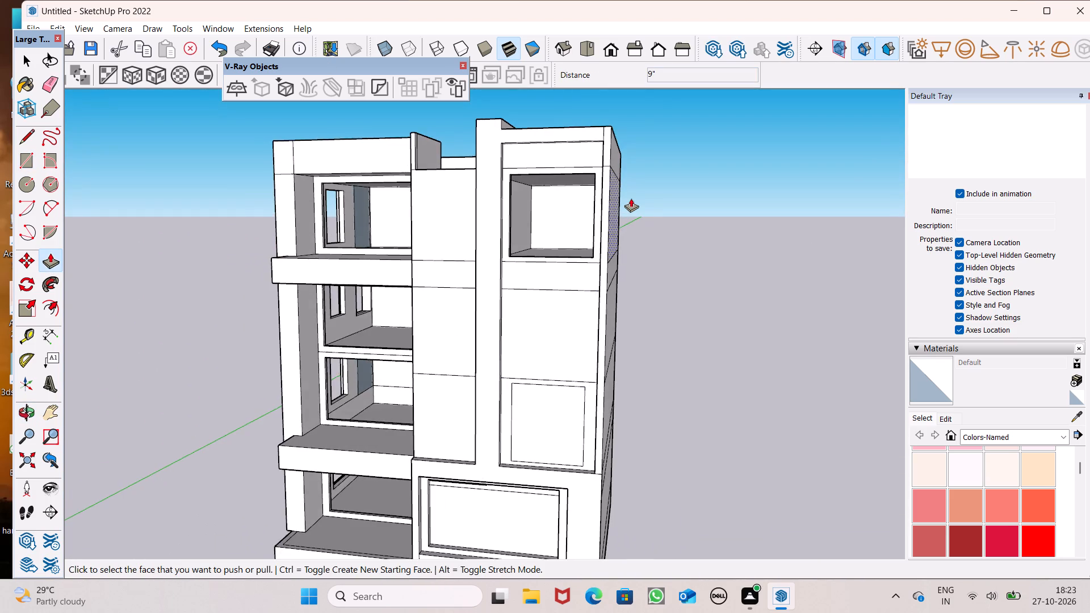
{"action": "scroll", "coordinate": [631, 198], "scroll_direction": "down", "scroll_amount": 3}
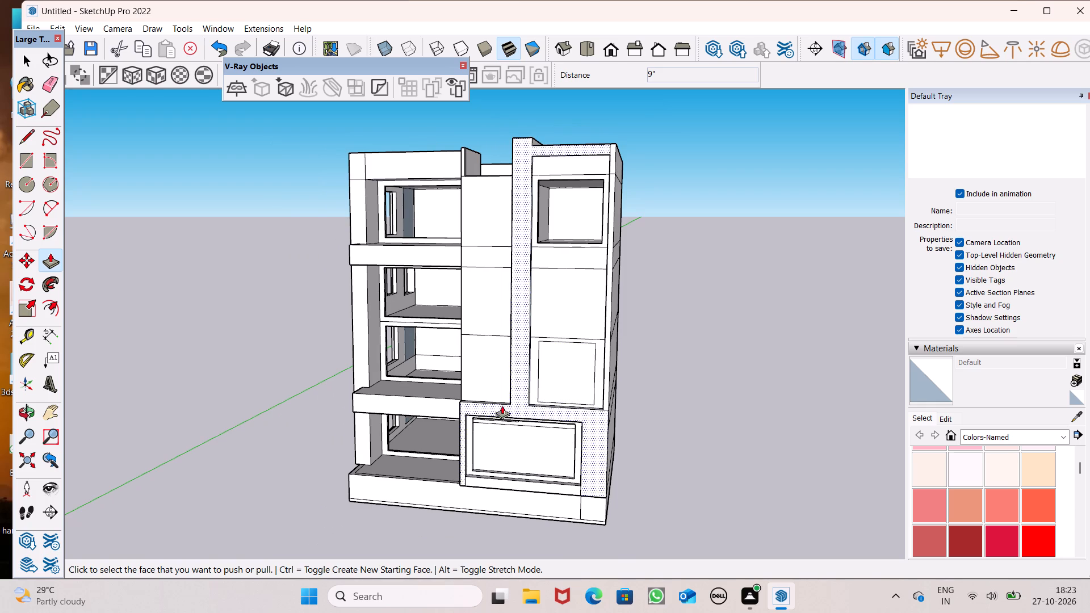
{"action": "scroll", "coordinate": [538, 387], "scroll_direction": "up", "scroll_amount": 3}
{"action": "middle_click_drag", "start_coordinate": [550, 383], "coordinate": [614, 401]}
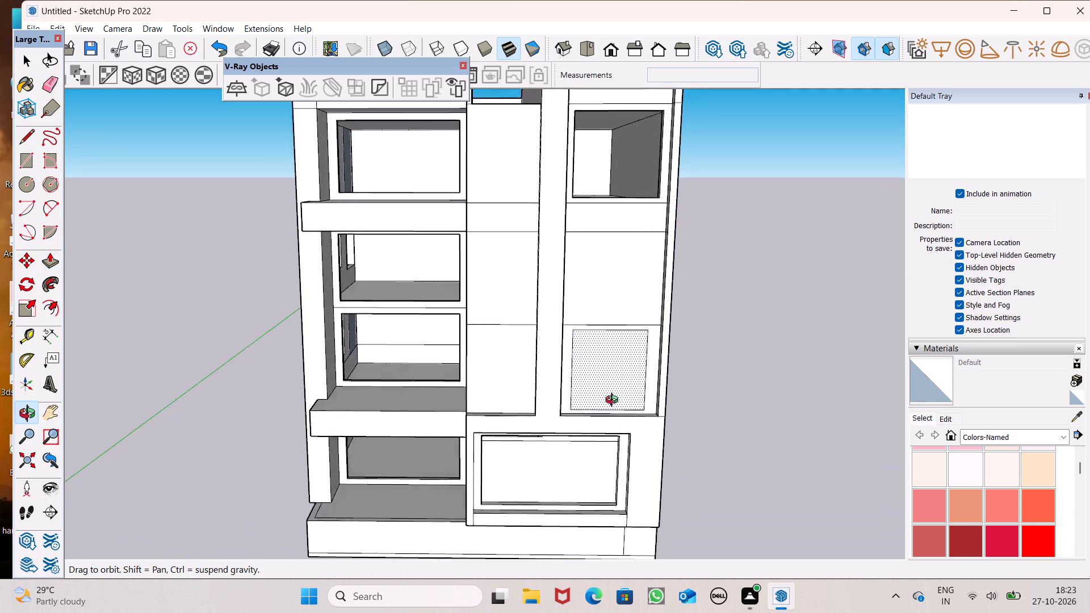
{"action": "middle_click_drag", "start_coordinate": [614, 401], "coordinate": [596, 421]}
{"action": "scroll", "coordinate": [618, 425], "scroll_direction": "up", "scroll_amount": 6}
{"action": "left_click_drag", "start_coordinate": [568, 415], "coordinate": [568, 415]}
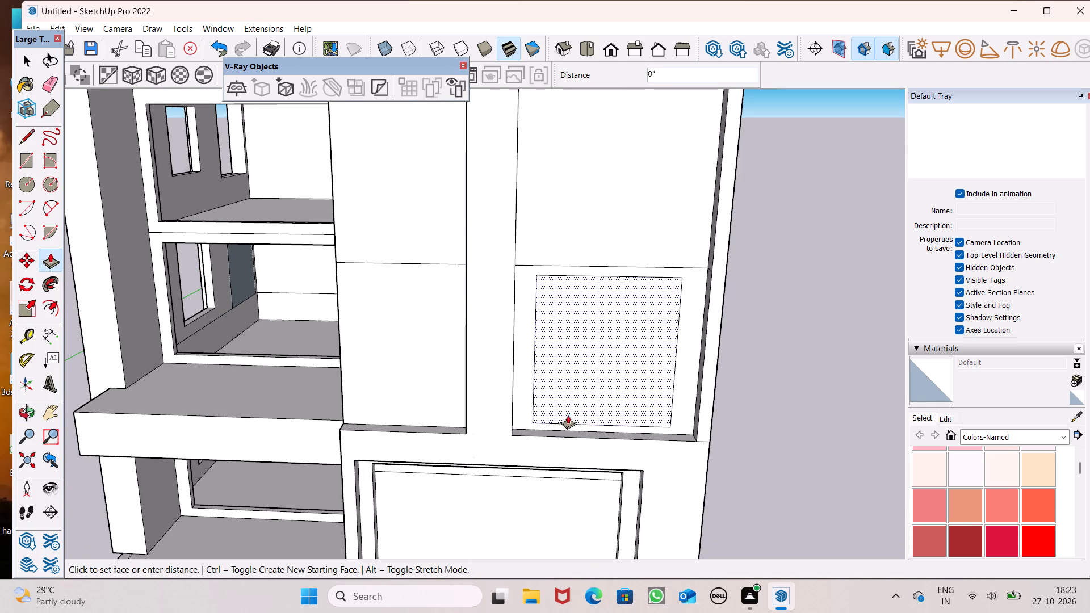
{"action": "left_click_drag", "start_coordinate": [568, 415], "coordinate": [611, 391]}
Examine the wall sections between the top-floor and lowest window openings in the right bay's tall panel.
{"action": "scroll", "coordinate": [563, 419], "scroll_direction": "down", "scroll_amount": 6}
{"action": "middle_click_drag", "start_coordinate": [626, 412], "coordinate": [623, 394]}
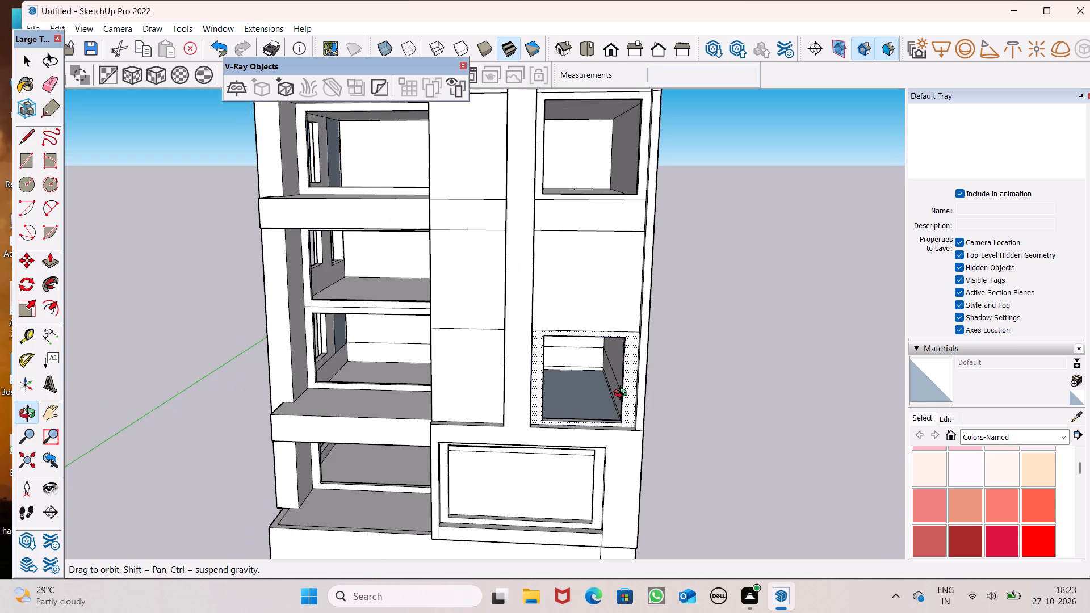
{"action": "middle_click_drag", "start_coordinate": [623, 394], "coordinate": [614, 416]}
{"action": "scroll", "coordinate": [568, 263], "scroll_direction": "up", "scroll_amount": 4}
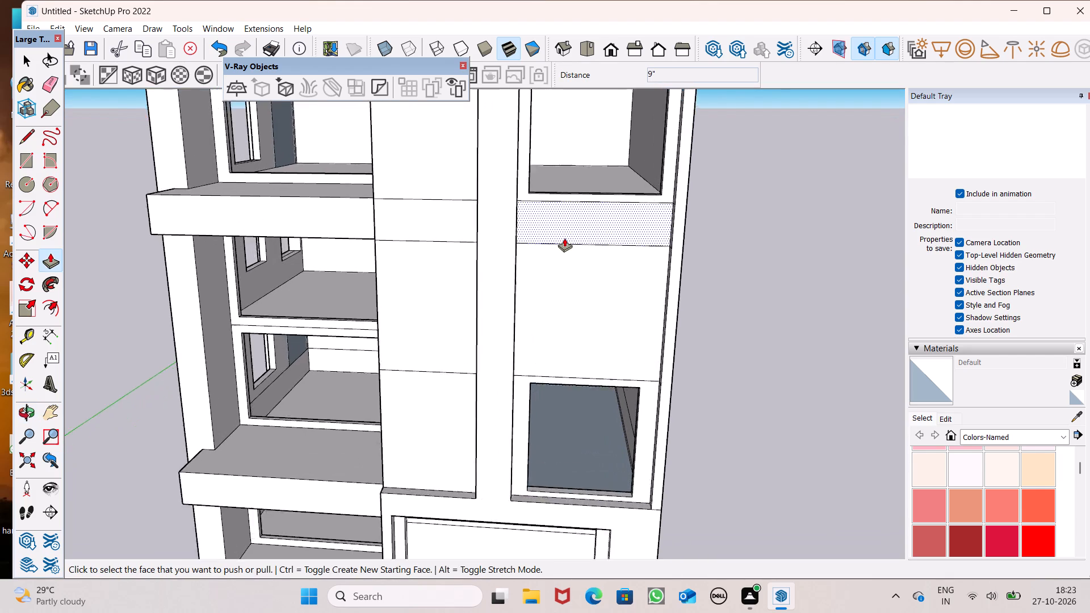
{"action": "scroll", "coordinate": [564, 238], "scroll_direction": "up", "scroll_amount": 2}
{"action": "scroll", "coordinate": [541, 318], "scroll_direction": "down", "scroll_amount": 5}
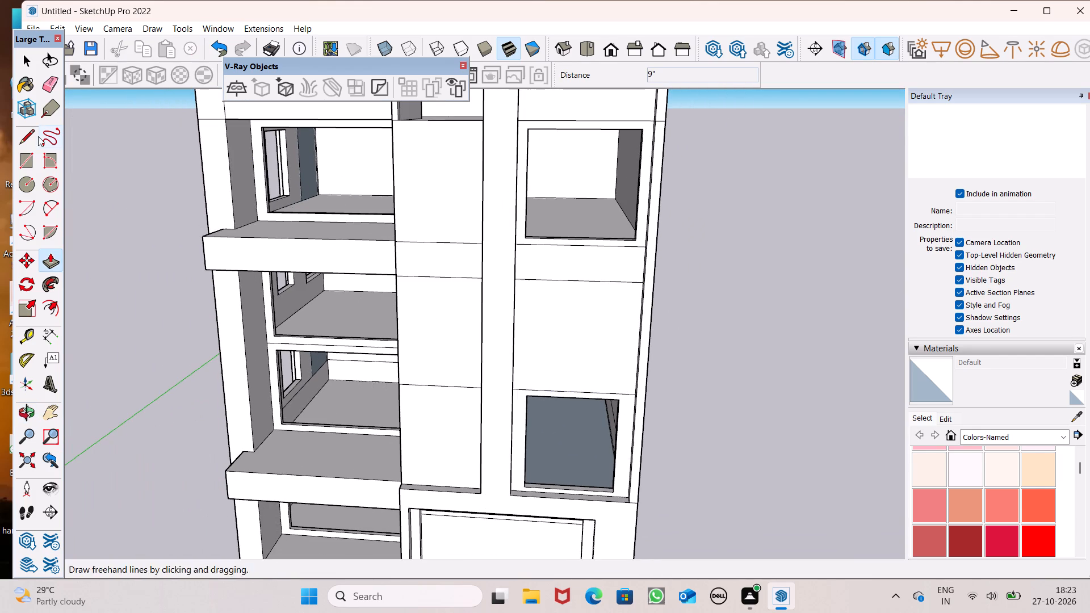
{"action": "left_click", "coordinate": [47, 75]}
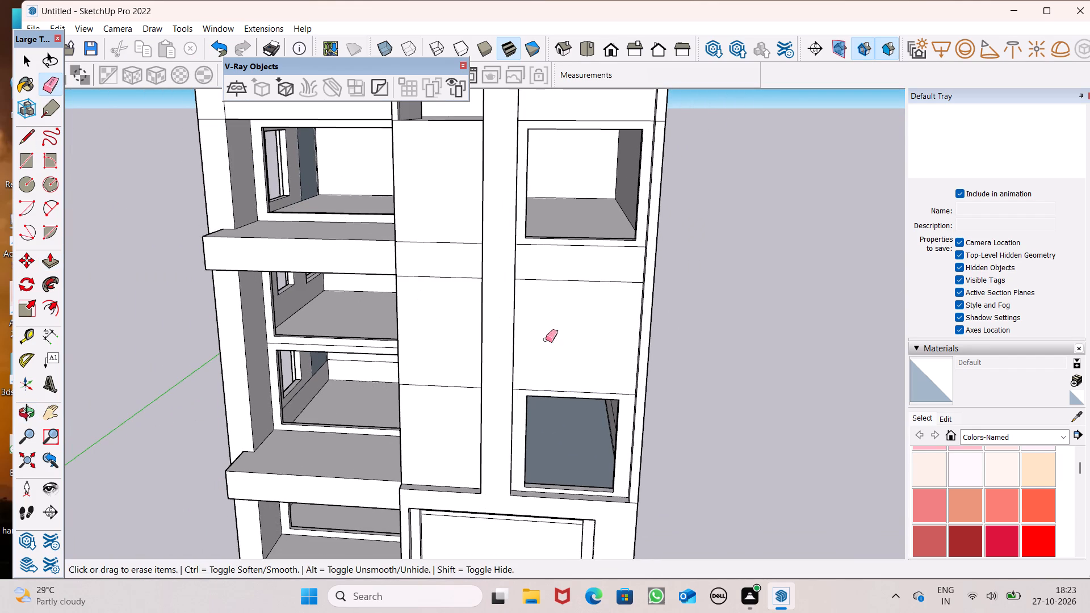
{"action": "middle_click_drag", "start_coordinate": [576, 333], "coordinate": [594, 331]}
{"action": "scroll", "coordinate": [575, 261], "scroll_direction": "up", "scroll_amount": 4}
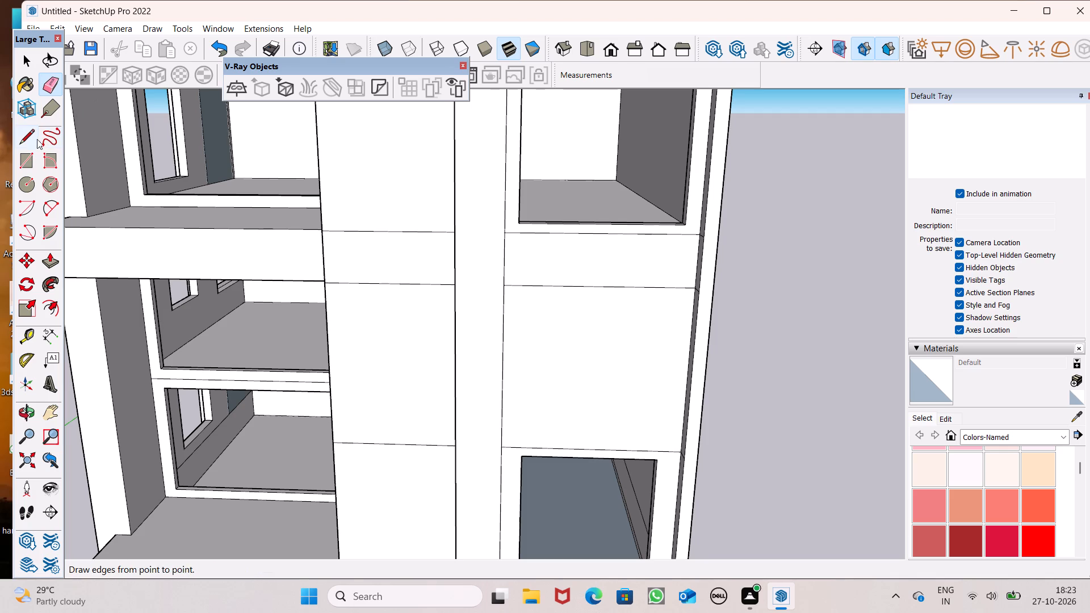
Draw a horizontal line across the right bay's panel, just below the upper edge of the band under the top-floor opening.
{"action": "left_click", "coordinate": [27, 138]}
{"action": "scroll", "coordinate": [573, 287], "scroll_direction": "up", "scroll_amount": 1}
{"action": "middle_click_drag", "start_coordinate": [572, 289], "coordinate": [492, 304]}
{"action": "scroll", "coordinate": [492, 304], "scroll_direction": "up", "scroll_amount": 3}
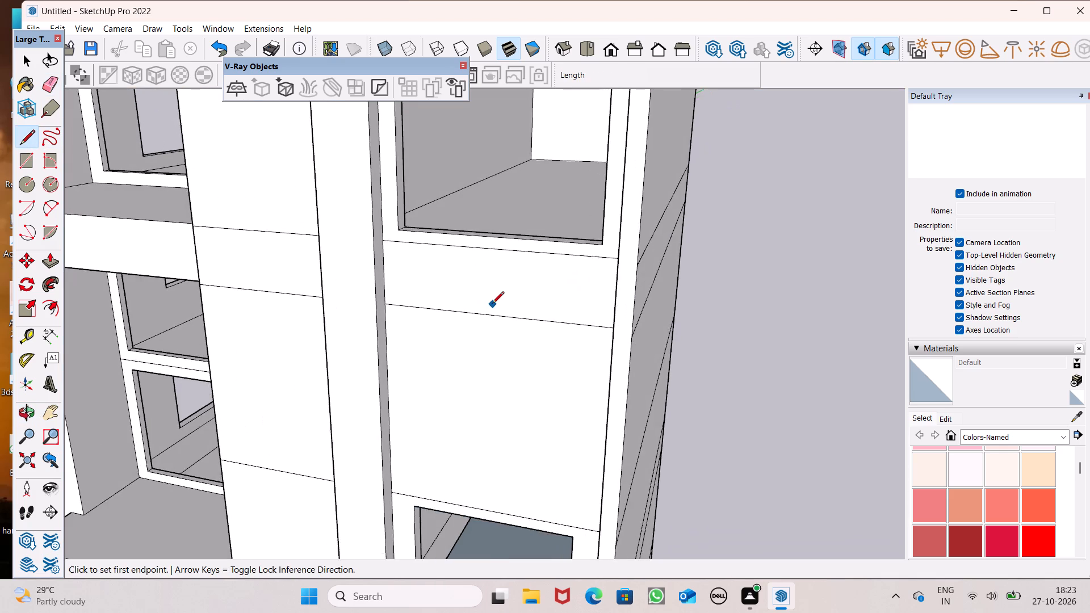
{"action": "scroll", "coordinate": [492, 304], "scroll_direction": "up", "scroll_amount": 2}
{"action": "scroll", "coordinate": [492, 310], "scroll_direction": "down", "scroll_amount": 5}
{"action": "middle_click_drag", "start_coordinate": [445, 393], "coordinate": [523, 376]}
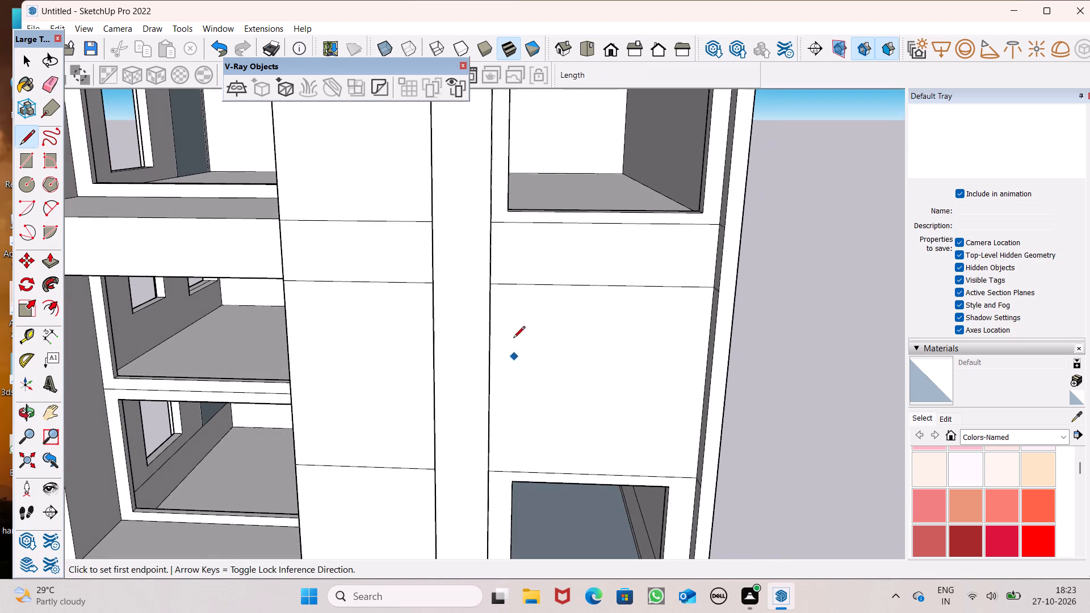
{"action": "scroll", "coordinate": [544, 255], "scroll_direction": "up", "scroll_amount": 1}
{"action": "middle_click_drag", "start_coordinate": [676, 280], "coordinate": [641, 278]}
{"action": "scroll", "coordinate": [641, 278], "scroll_direction": "up", "scroll_amount": 3}
{"action": "scroll", "coordinate": [420, 213], "scroll_direction": "up", "scroll_amount": 3}
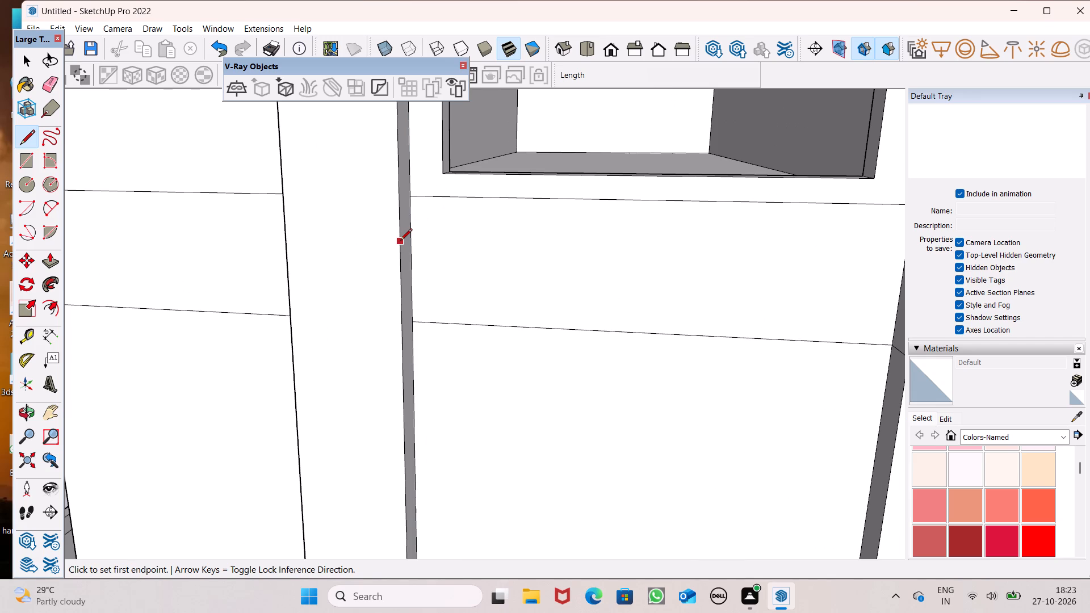
{"action": "scroll", "coordinate": [425, 242], "scroll_direction": "down", "scroll_amount": 4}
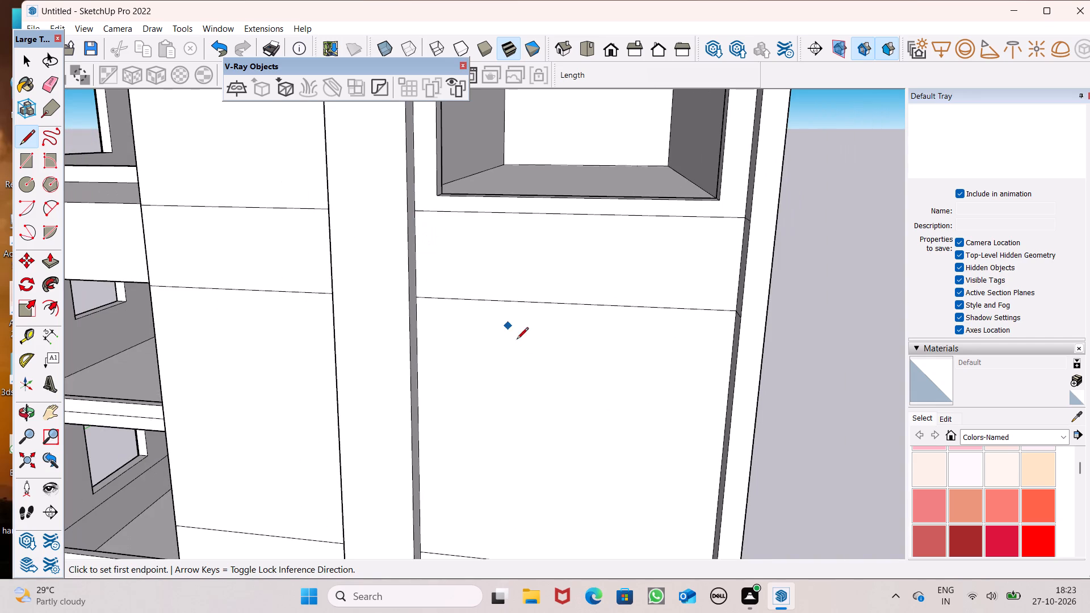
{"action": "middle_click_drag", "start_coordinate": [539, 363], "coordinate": [559, 366]}
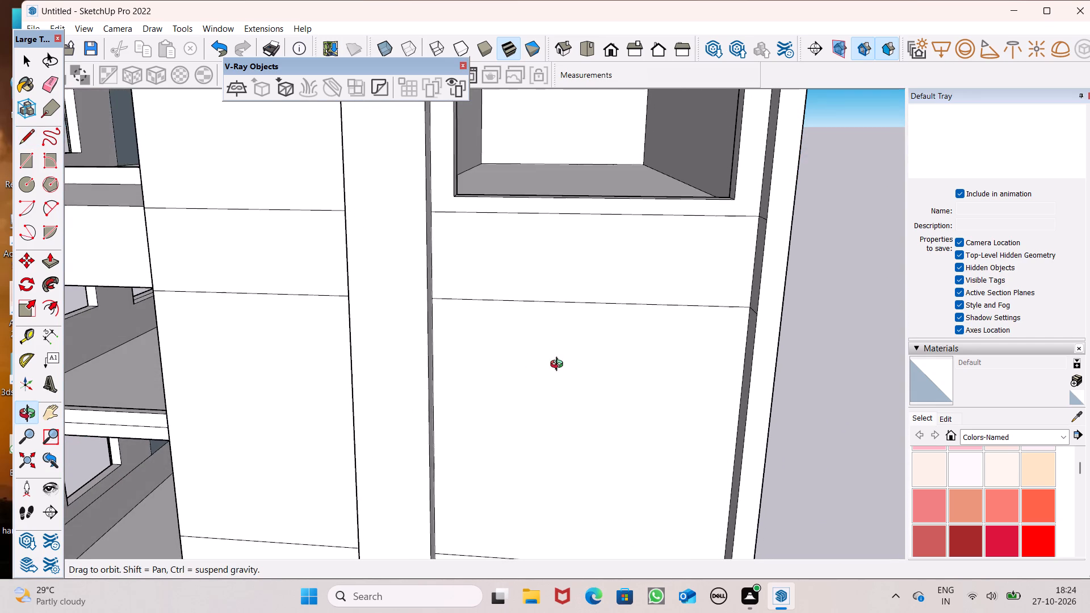
{"action": "middle_click_drag", "start_coordinate": [559, 366], "coordinate": [555, 367]}
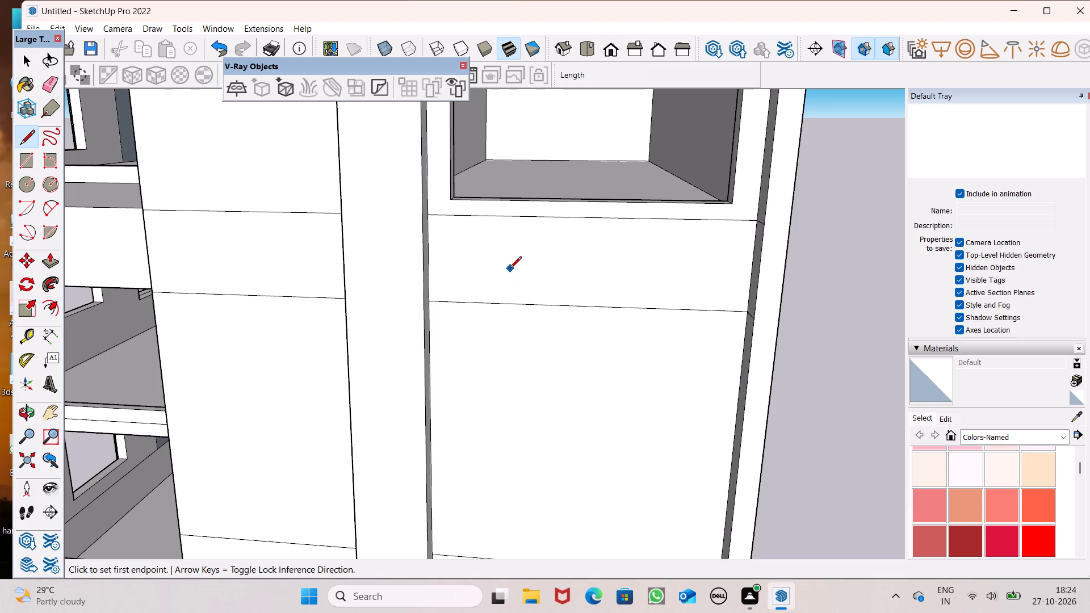
{"action": "left_click", "coordinate": [429, 227]}
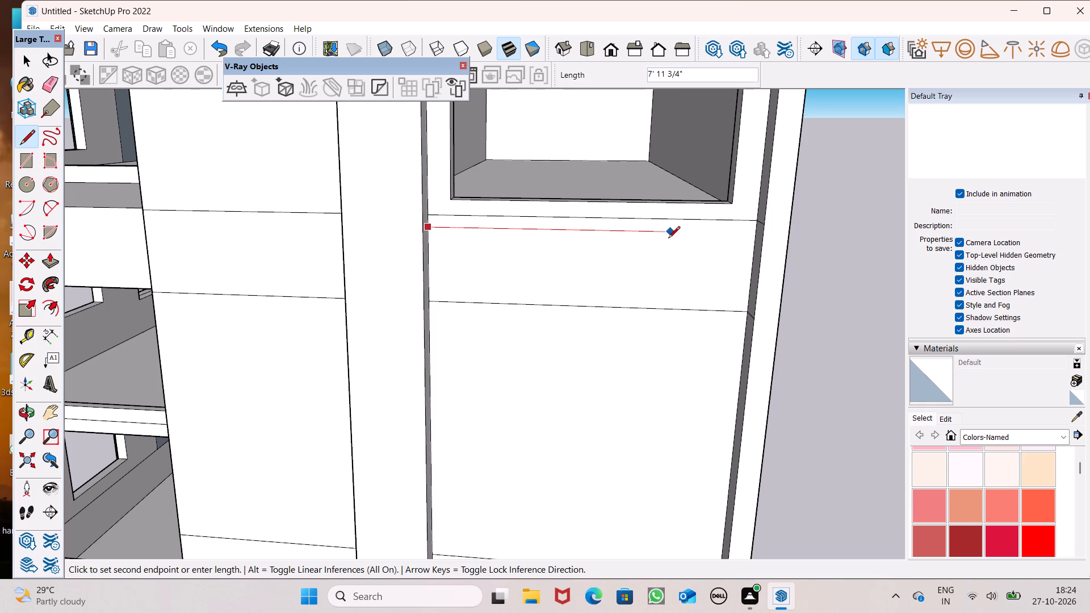
{"action": "key", "text": "space"}
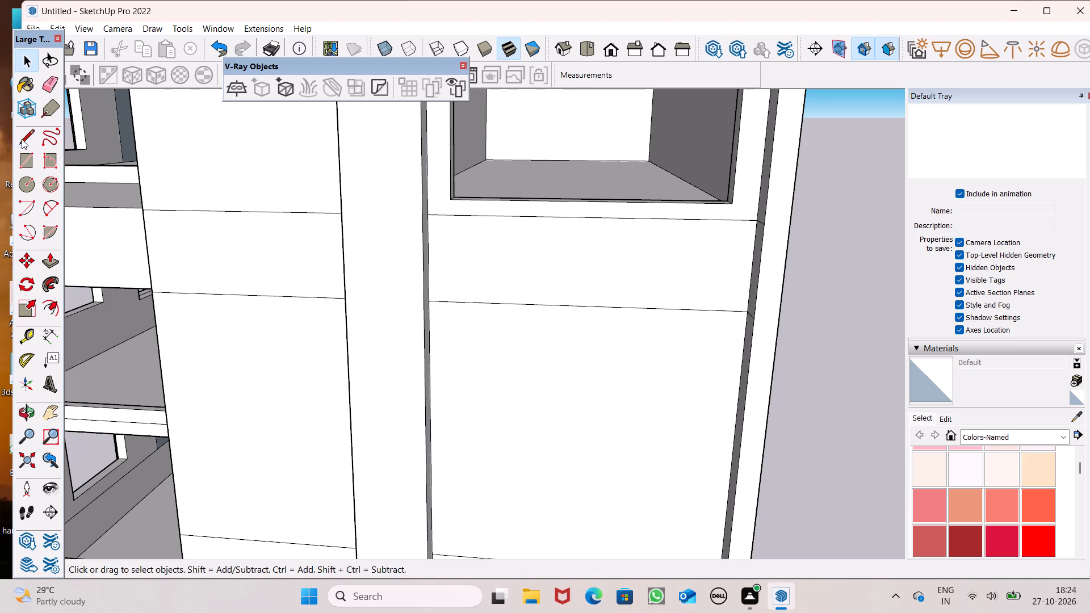
{"action": "left_click", "coordinate": [22, 139]}
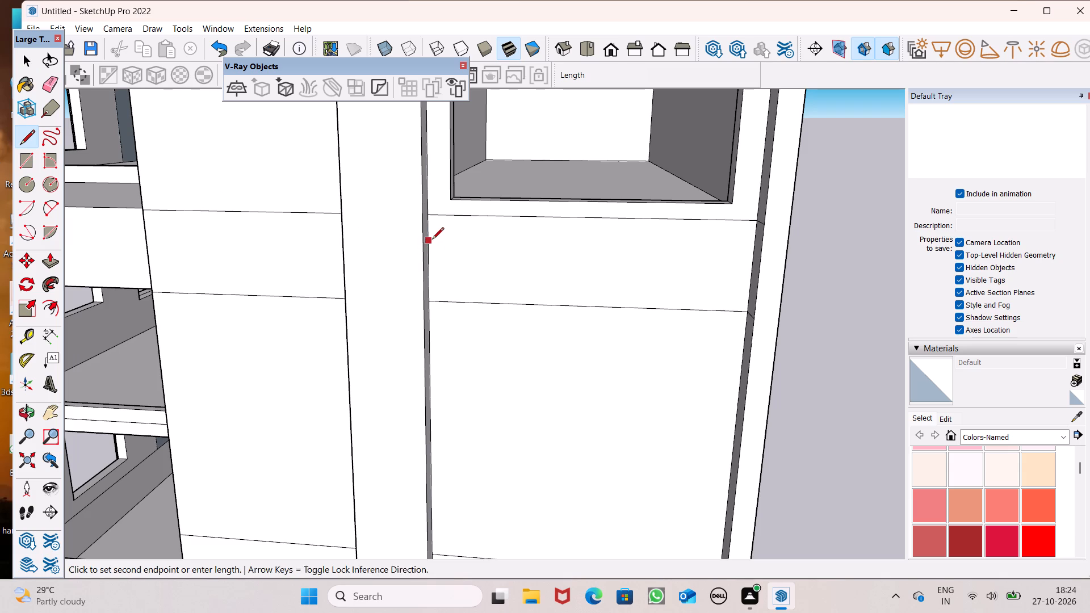
{"action": "left_click", "coordinate": [432, 240]}
{"action": "left_click", "coordinate": [752, 241]}
Pull the narrow strip below the right bay's top-floor opening outward 11 1/4" to form a projecting ledge.
{"action": "middle_click_drag", "start_coordinate": [722, 185], "coordinate": [769, 229]}
{"action": "scroll", "coordinate": [583, 190], "scroll_direction": "down", "scroll_amount": 4}
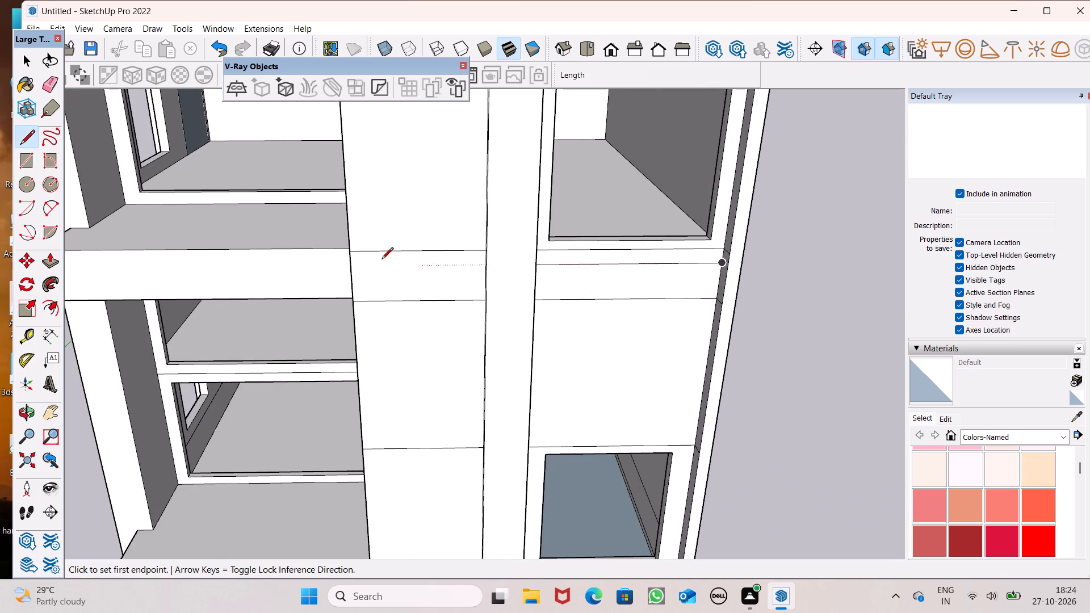
{"action": "middle_click_drag", "start_coordinate": [496, 367], "coordinate": [346, 400]}
{"action": "scroll", "coordinate": [345, 398], "scroll_direction": "up", "scroll_amount": 1}
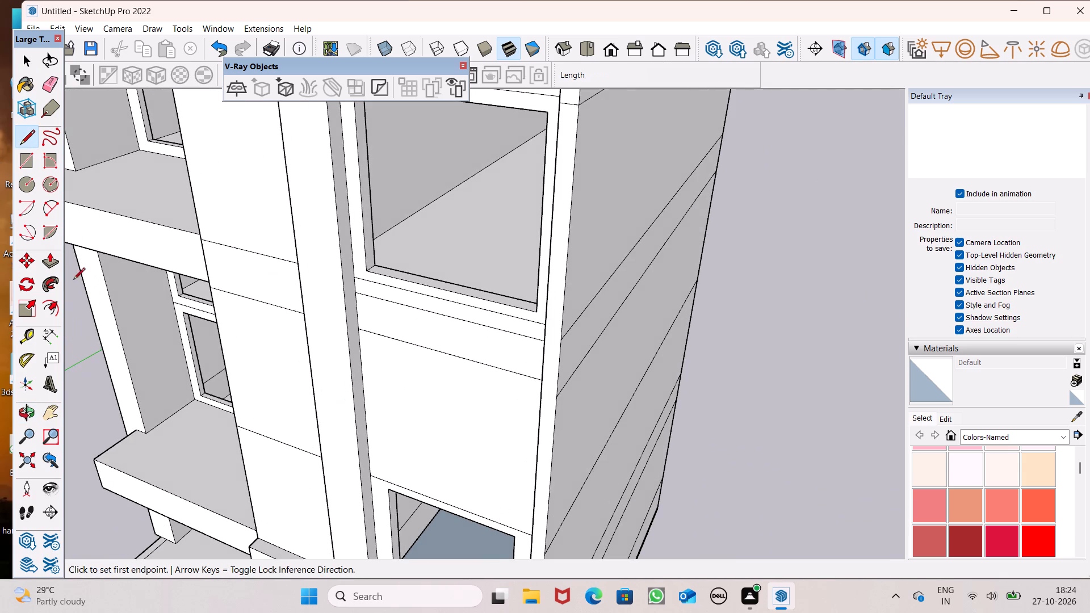
{"action": "left_click", "coordinate": [47, 267]}
{"action": "scroll", "coordinate": [301, 315], "scroll_direction": "up", "scroll_amount": 4}
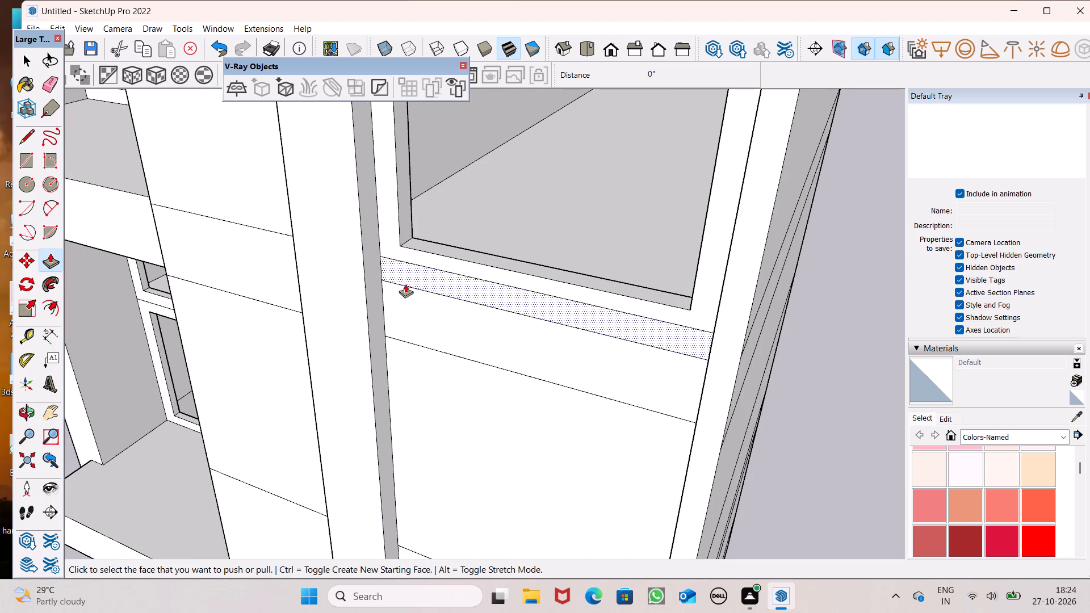
{"action": "left_click_drag", "start_coordinate": [403, 275], "coordinate": [353, 241]}
{"action": "scroll", "coordinate": [359, 242], "scroll_direction": "down", "scroll_amount": 4}
{"action": "middle_click_drag", "start_coordinate": [404, 291], "coordinate": [668, 151]}
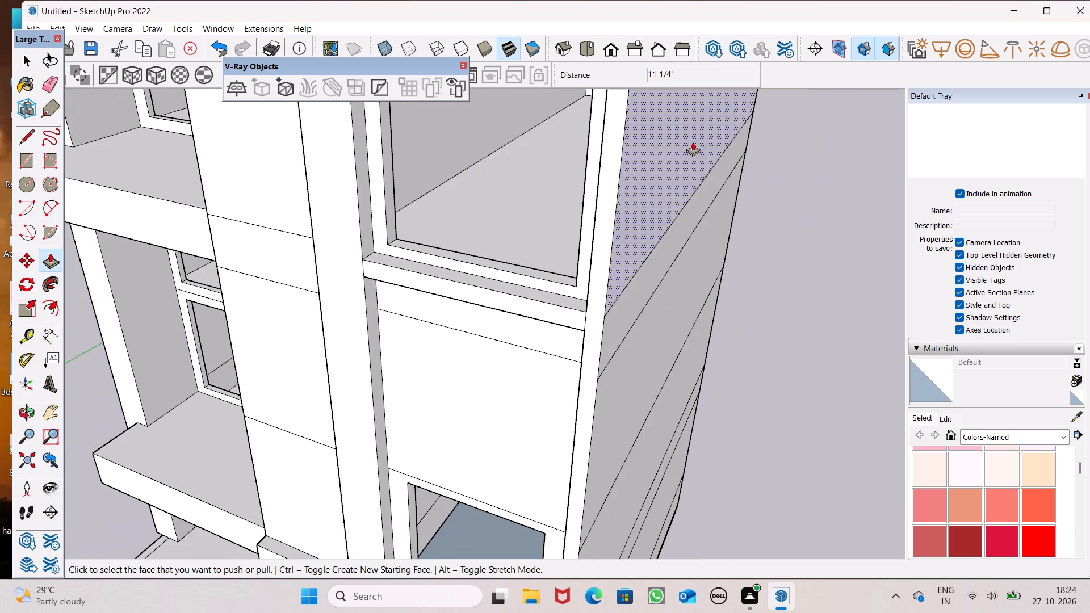
{"action": "scroll", "coordinate": [943, 402], "scroll_direction": "down", "scroll_amount": 6}
{"action": "scroll", "coordinate": [803, 363], "scroll_direction": "down", "scroll_amount": 2}
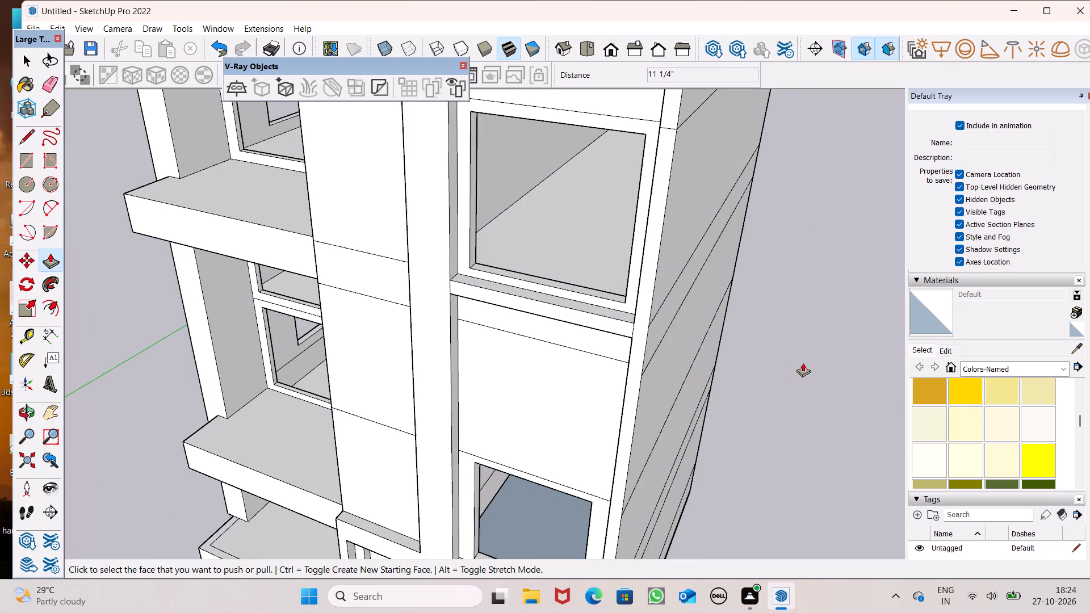
{"action": "key", "text": "space"}
Draw an inset rectangle about 8' 8" wide by 7' 2" high on the middle section of the right bay's tall panel.
{"action": "scroll", "coordinate": [725, 347], "scroll_direction": "down", "scroll_amount": 4}
{"action": "middle_click_drag", "start_coordinate": [677, 385], "coordinate": [766, 260]}
{"action": "scroll", "coordinate": [766, 260], "scroll_direction": "up", "scroll_amount": 1}
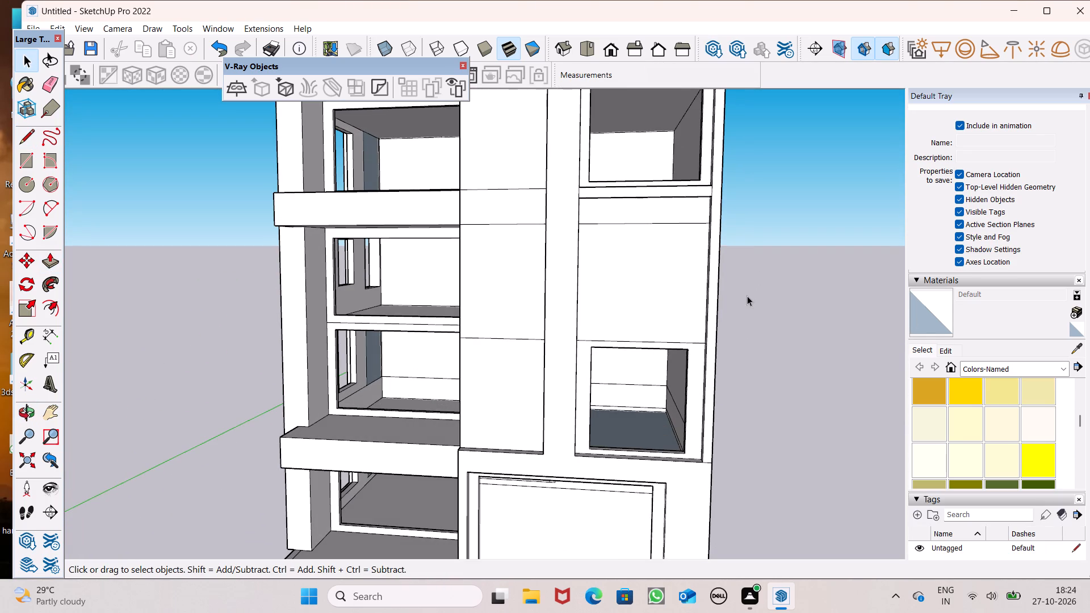
{"action": "scroll", "coordinate": [734, 330], "scroll_direction": "up", "scroll_amount": 3}
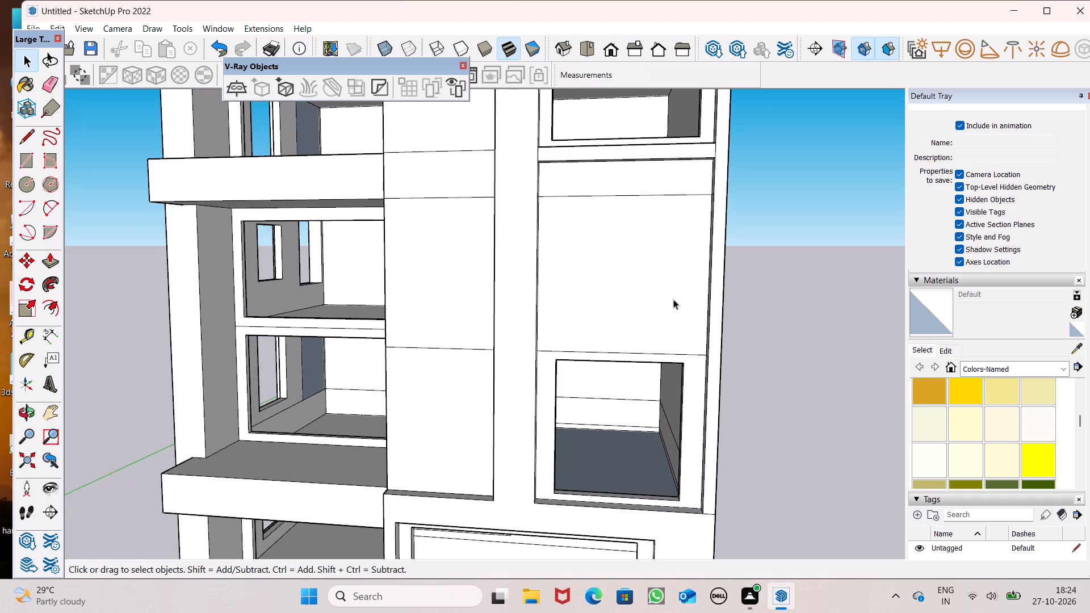
{"action": "scroll", "coordinate": [618, 312], "scroll_direction": "down", "scroll_amount": 1}
{"action": "scroll", "coordinate": [612, 331], "scroll_direction": "up", "scroll_amount": 1}
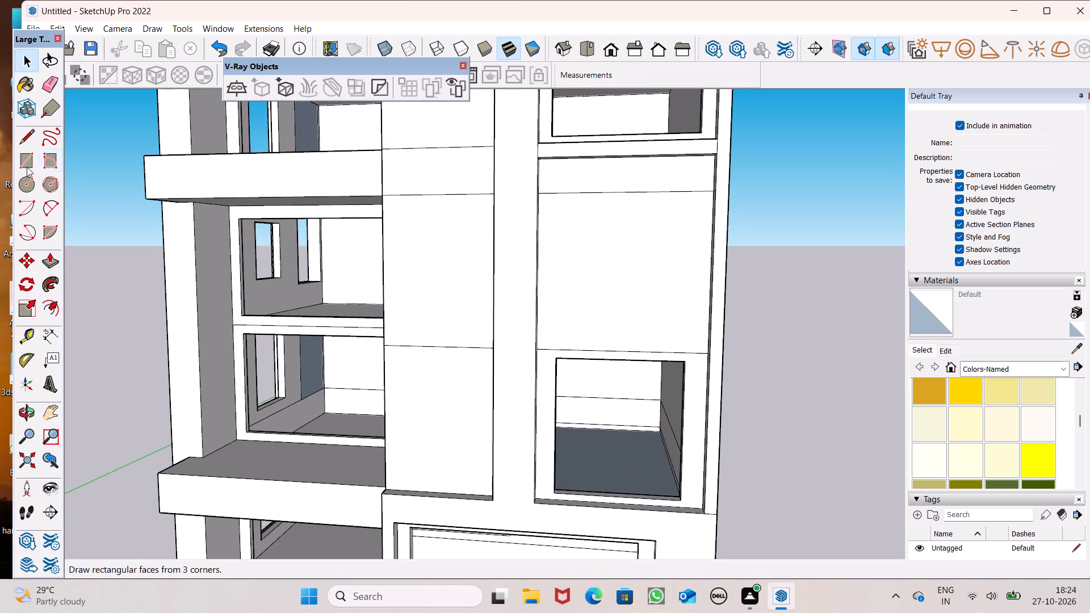
{"action": "left_click", "coordinate": [30, 131]}
{"action": "scroll", "coordinate": [543, 285], "scroll_direction": "up", "scroll_amount": 1}
{"action": "scroll", "coordinate": [577, 319], "scroll_direction": "up", "scroll_amount": 5}
{"action": "middle_click_drag", "start_coordinate": [550, 351], "coordinate": [538, 328]}
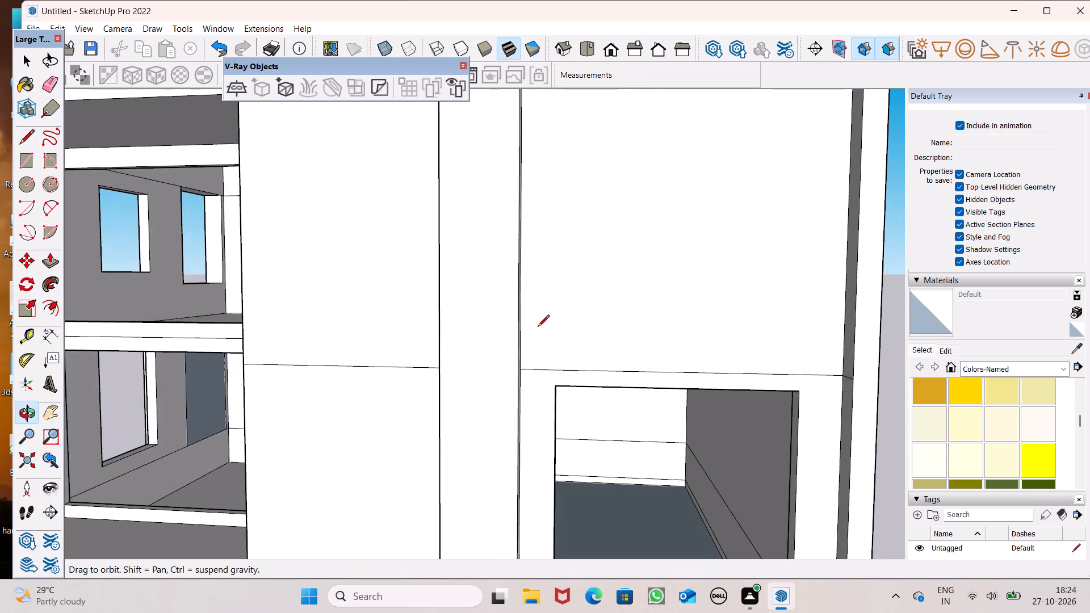
{"action": "middle_click_drag", "start_coordinate": [538, 328], "coordinate": [555, 335]}
{"action": "left_click", "coordinate": [27, 158]}
{"action": "scroll", "coordinate": [760, 255], "scroll_direction": "down", "scroll_amount": 4}
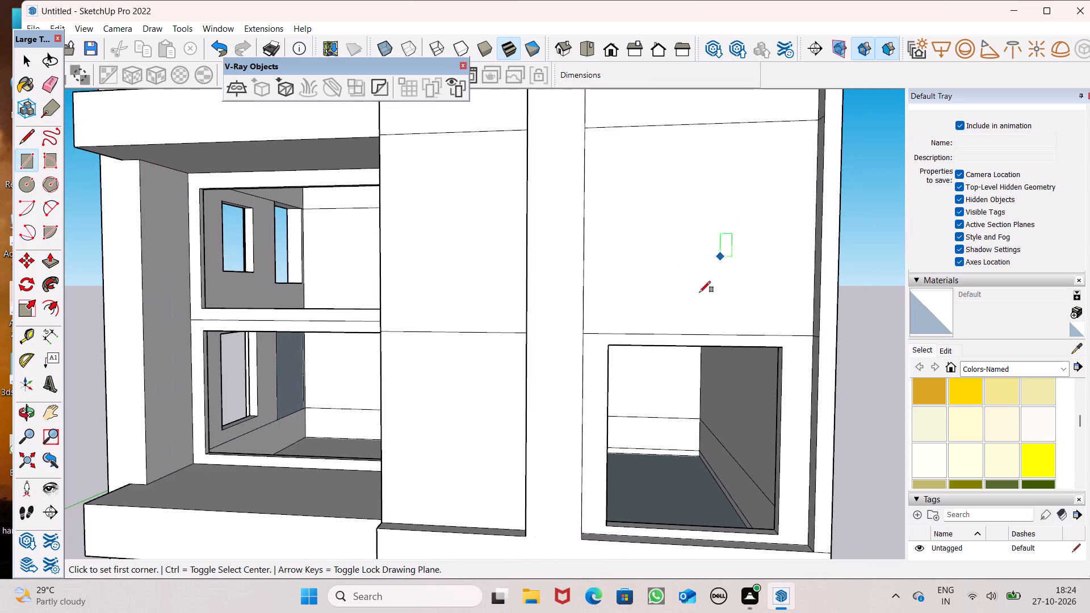
{"action": "scroll", "coordinate": [675, 336], "scroll_direction": "down", "scroll_amount": 1}
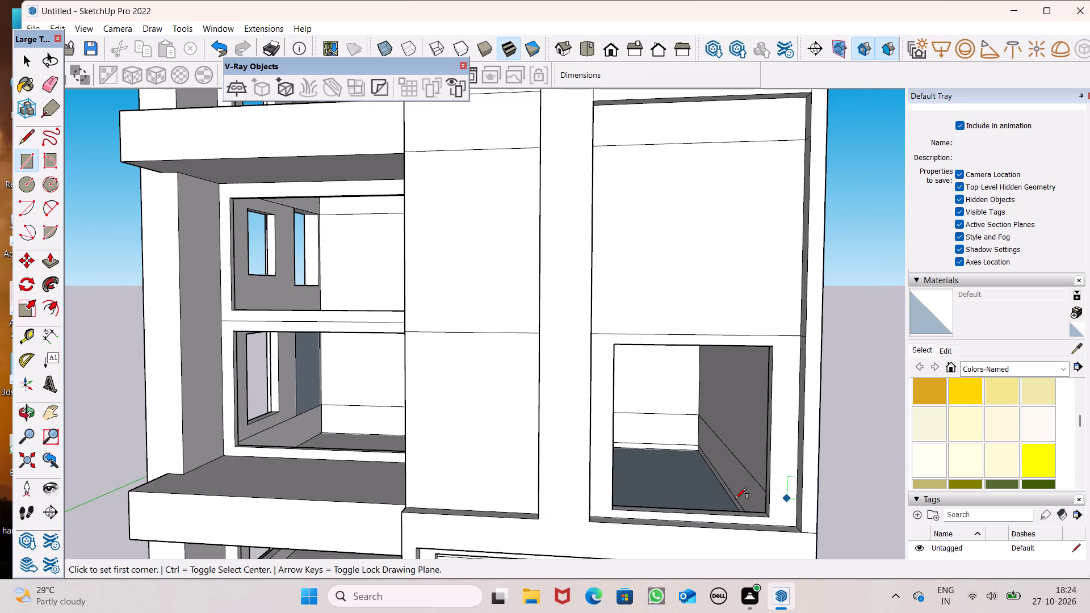
{"action": "middle_click_drag", "start_coordinate": [732, 249], "coordinate": [575, 297]}
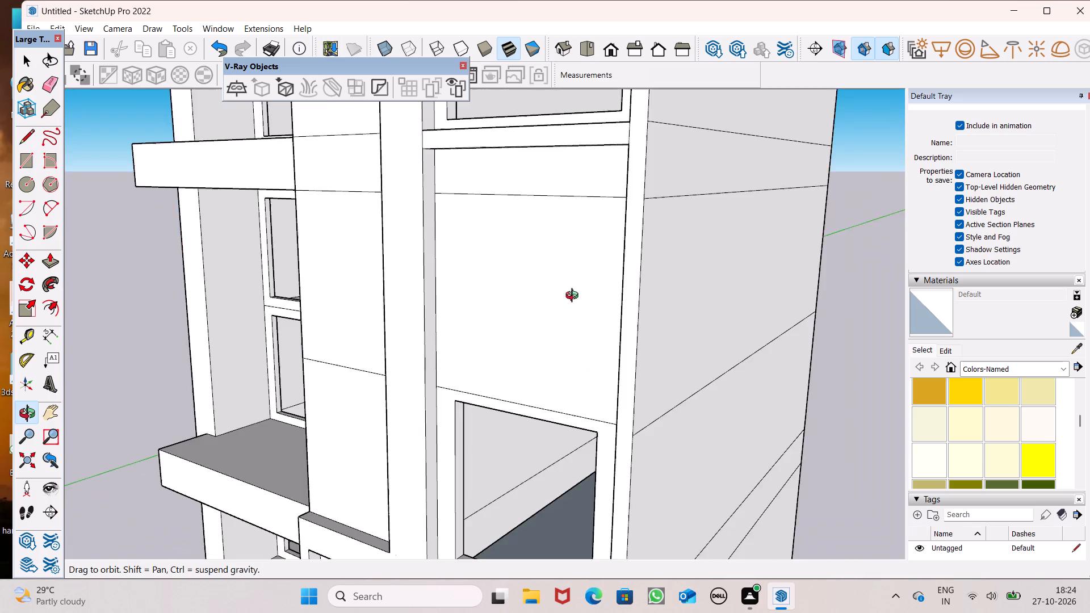
{"action": "middle_click_drag", "start_coordinate": [575, 297], "coordinate": [720, 270]}
{"action": "scroll", "coordinate": [655, 120], "scroll_direction": "up", "scroll_amount": 1}
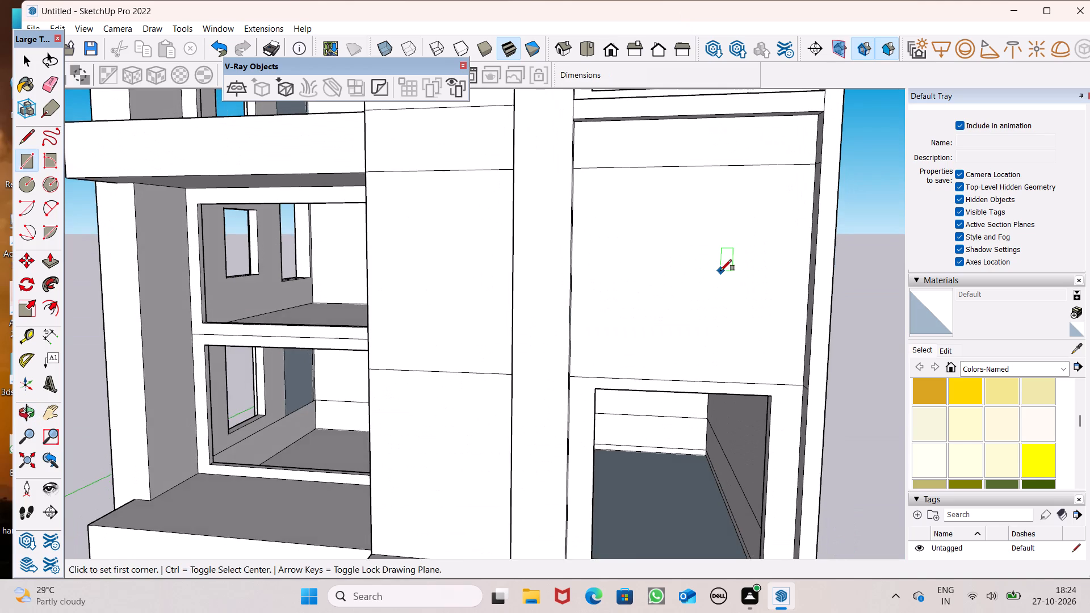
{"action": "scroll", "coordinate": [720, 271], "scroll_direction": "down", "scroll_amount": 2}
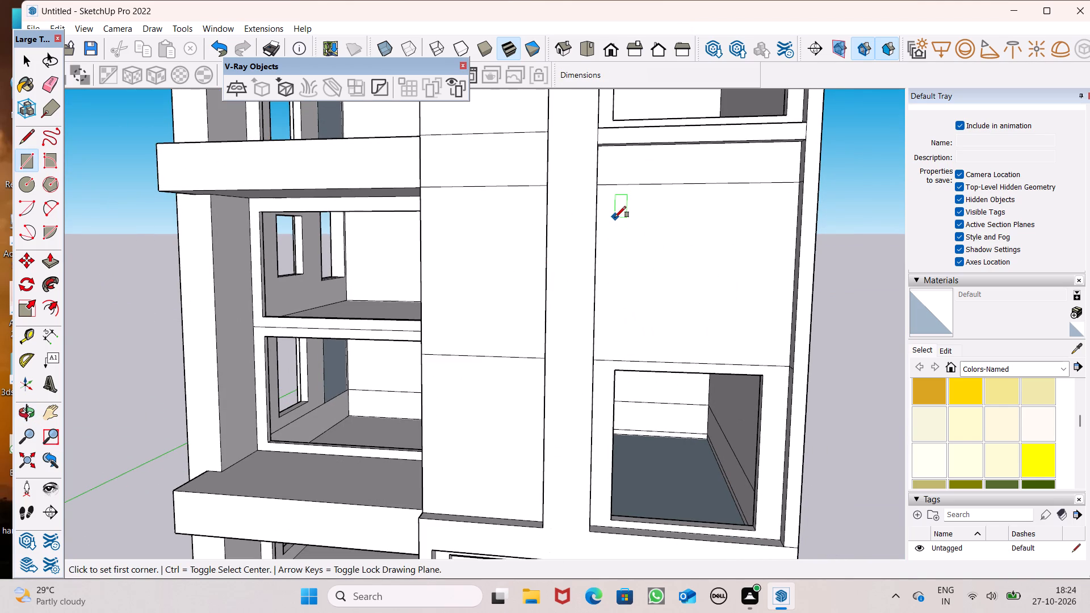
{"action": "left_click_drag", "start_coordinate": [617, 201], "coordinate": [625, 204]}
{"action": "left_click", "coordinate": [774, 333]}
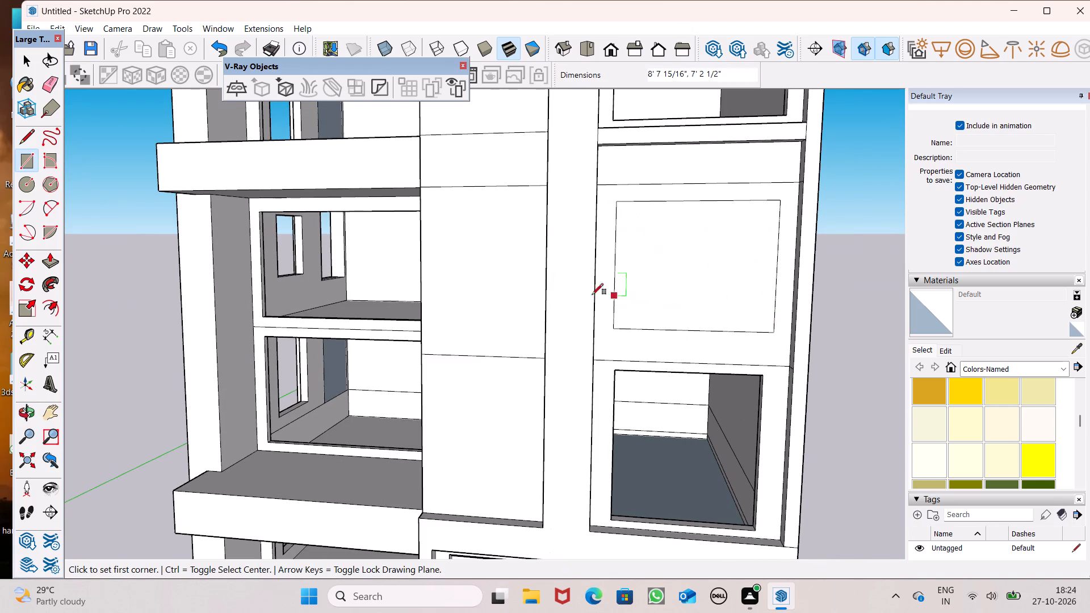
Push the middle-section rectangle in the right bay's tall panel 9" through the wall to open a window.
{"action": "scroll", "coordinate": [583, 296], "scroll_direction": "down", "scroll_amount": 3}
{"action": "middle_click_drag", "start_coordinate": [606, 322], "coordinate": [588, 372]}
{"action": "scroll", "coordinate": [587, 373], "scroll_direction": "up", "scroll_amount": 1}
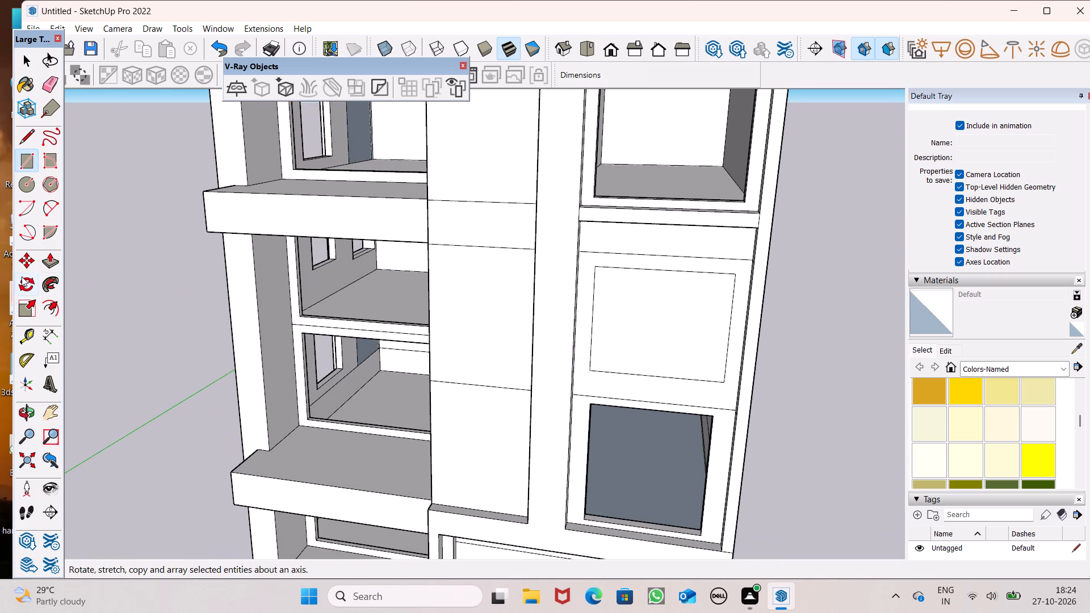
{"action": "left_click", "coordinate": [43, 266]}
{"action": "scroll", "coordinate": [570, 289], "scroll_direction": "up", "scroll_amount": 5}
{"action": "left_click_drag", "start_coordinate": [624, 411], "coordinate": [647, 402]}
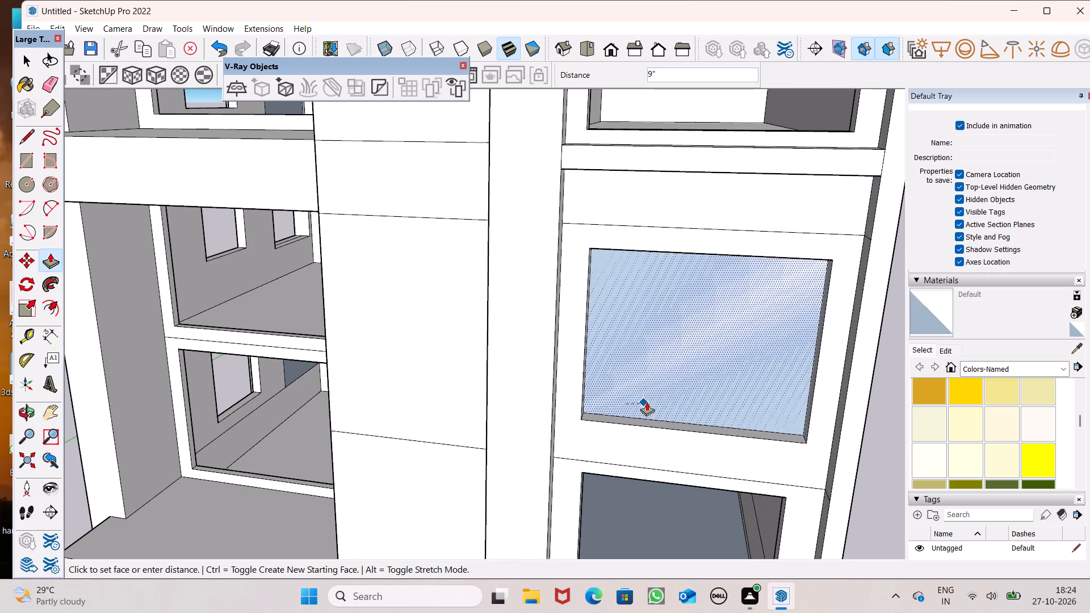
Erase the horizontal line dividing the wall between the middle and lower window openings of the right bay's tall panel.
{"action": "left_click_drag", "start_coordinate": [647, 402], "coordinate": [669, 385]}
{"action": "scroll", "coordinate": [614, 331], "scroll_direction": "down", "scroll_amount": 4}
{"action": "middle_click_drag", "start_coordinate": [696, 358], "coordinate": [618, 290]}
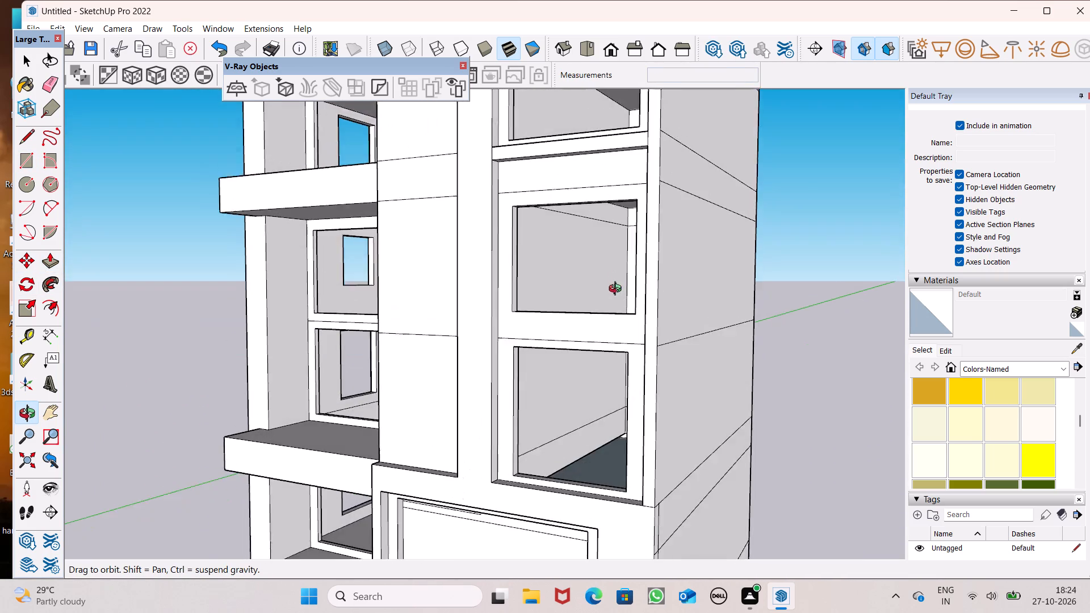
{"action": "middle_click_drag", "start_coordinate": [618, 290], "coordinate": [704, 261]}
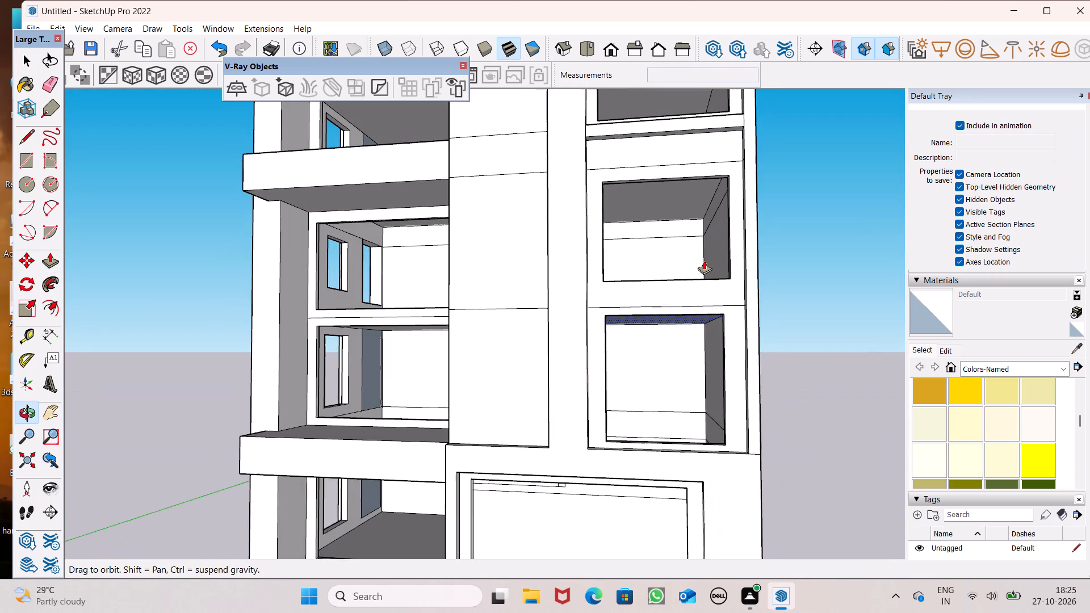
{"action": "scroll", "coordinate": [698, 270], "scroll_direction": "down", "scroll_amount": 3}
{"action": "middle_click_drag", "start_coordinate": [714, 292], "coordinate": [711, 312]}
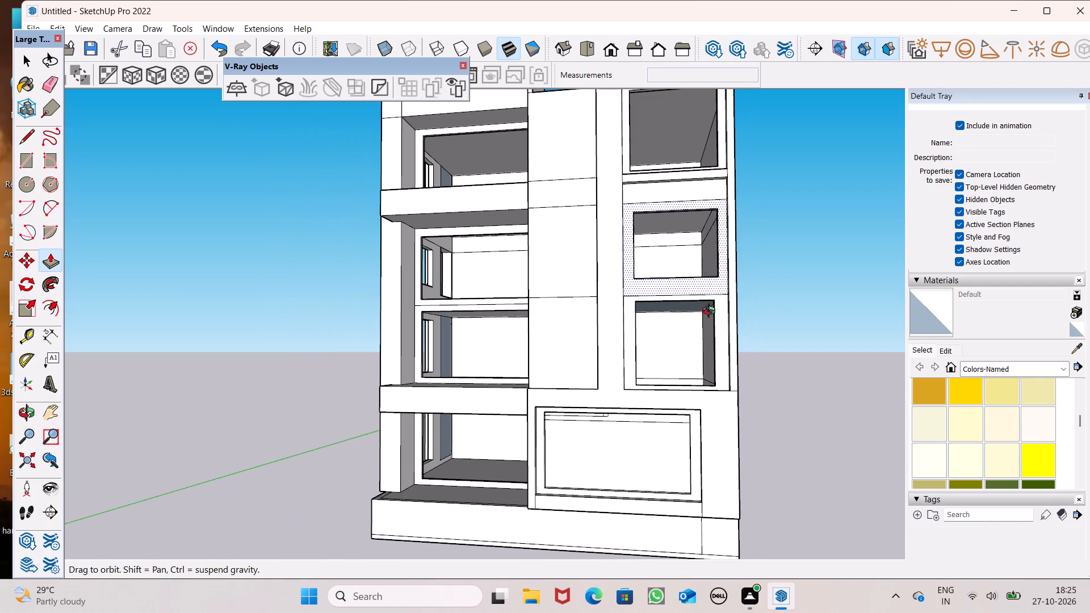
{"action": "middle_click_drag", "start_coordinate": [711, 312], "coordinate": [710, 340]}
{"action": "scroll", "coordinate": [740, 299], "scroll_direction": "up", "scroll_amount": 3}
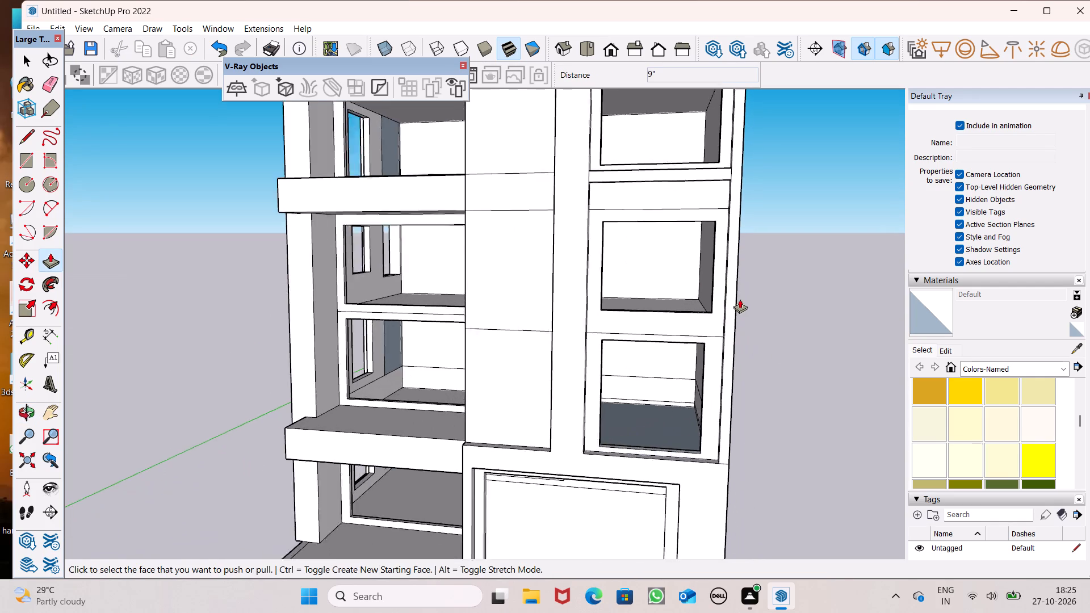
{"action": "scroll", "coordinate": [740, 299], "scroll_direction": "up", "scroll_amount": 3}
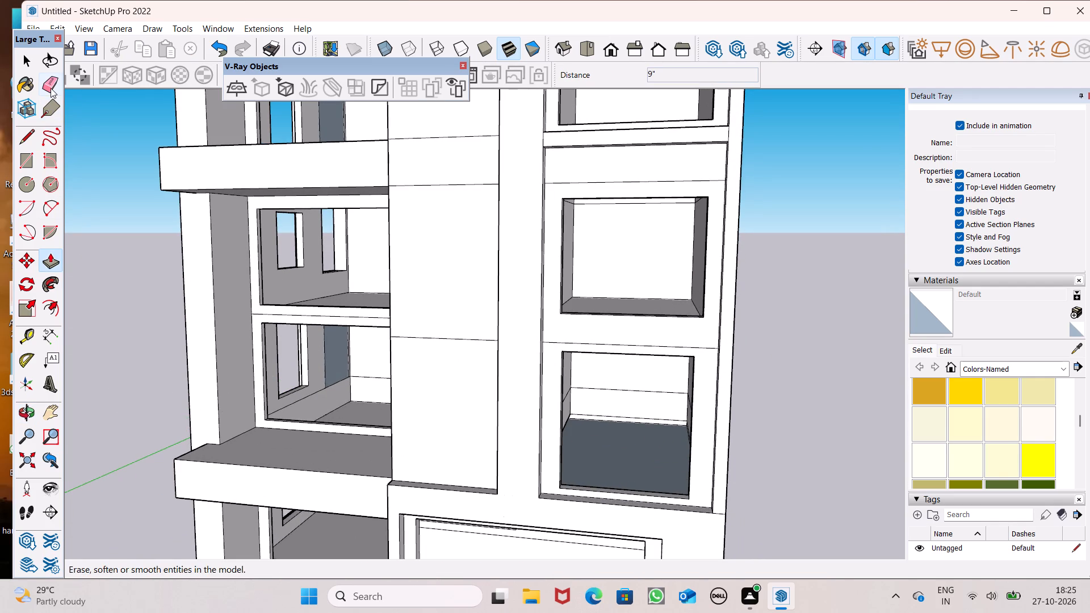
{"action": "left_click", "coordinate": [51, 88]}
{"action": "scroll", "coordinate": [470, 366], "scroll_direction": "up", "scroll_amount": 5}
{"action": "left_click_drag", "start_coordinate": [745, 318], "coordinate": [748, 333]}
Push/Pull the ceiling face inside the right bay's lower tall-panel window by 6".
{"action": "scroll", "coordinate": [648, 351], "scroll_direction": "down", "scroll_amount": 8}
{"action": "middle_click_drag", "start_coordinate": [670, 309], "coordinate": [704, 129]}
{"action": "scroll", "coordinate": [704, 129], "scroll_direction": "up", "scroll_amount": 1}
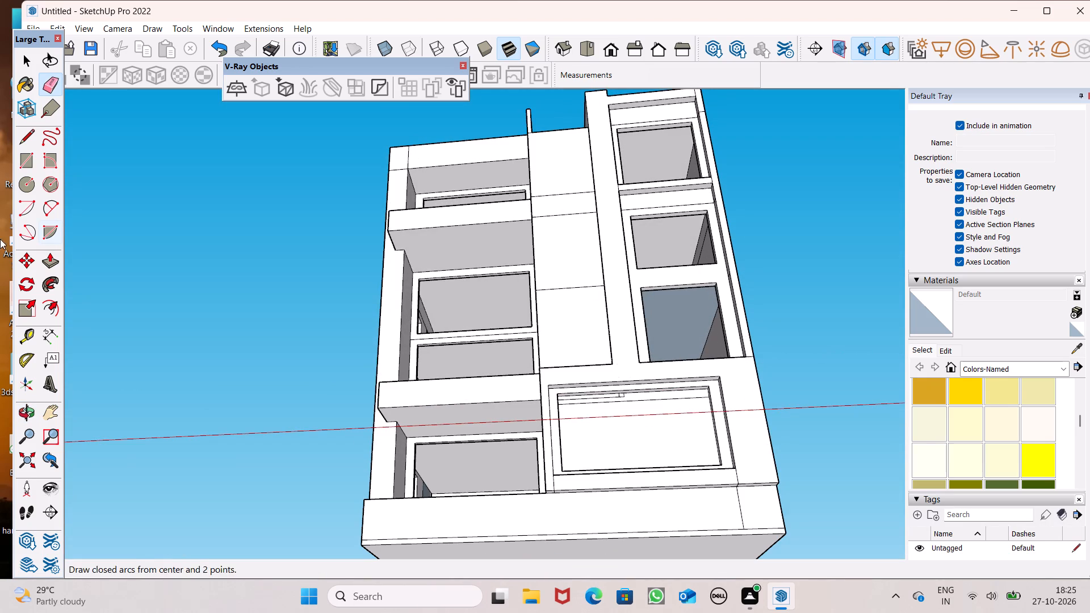
{"action": "left_click", "coordinate": [51, 267]}
{"action": "scroll", "coordinate": [693, 322], "scroll_direction": "up", "scroll_amount": 6}
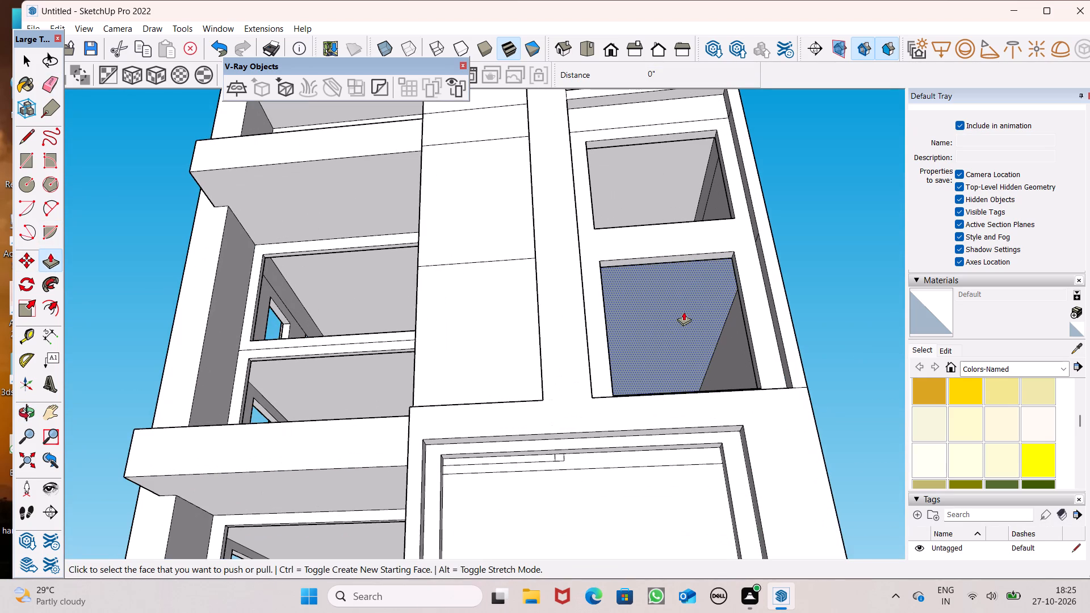
{"action": "left_click_drag", "start_coordinate": [683, 311], "coordinate": [689, 314]}
{"action": "key", "text": "6"}
{"action": "key", "text": "shift+quotedbl"}
{"action": "key", "text": "Return"}
{"action": "scroll", "coordinate": [648, 261], "scroll_direction": "down", "scroll_amount": 6}
{"action": "key", "text": "space"}
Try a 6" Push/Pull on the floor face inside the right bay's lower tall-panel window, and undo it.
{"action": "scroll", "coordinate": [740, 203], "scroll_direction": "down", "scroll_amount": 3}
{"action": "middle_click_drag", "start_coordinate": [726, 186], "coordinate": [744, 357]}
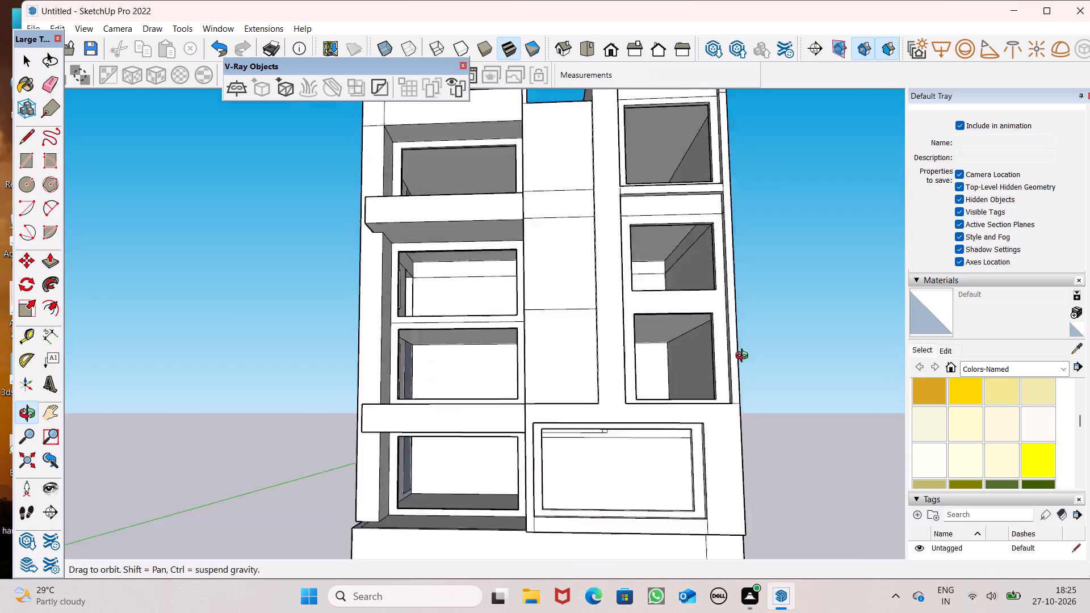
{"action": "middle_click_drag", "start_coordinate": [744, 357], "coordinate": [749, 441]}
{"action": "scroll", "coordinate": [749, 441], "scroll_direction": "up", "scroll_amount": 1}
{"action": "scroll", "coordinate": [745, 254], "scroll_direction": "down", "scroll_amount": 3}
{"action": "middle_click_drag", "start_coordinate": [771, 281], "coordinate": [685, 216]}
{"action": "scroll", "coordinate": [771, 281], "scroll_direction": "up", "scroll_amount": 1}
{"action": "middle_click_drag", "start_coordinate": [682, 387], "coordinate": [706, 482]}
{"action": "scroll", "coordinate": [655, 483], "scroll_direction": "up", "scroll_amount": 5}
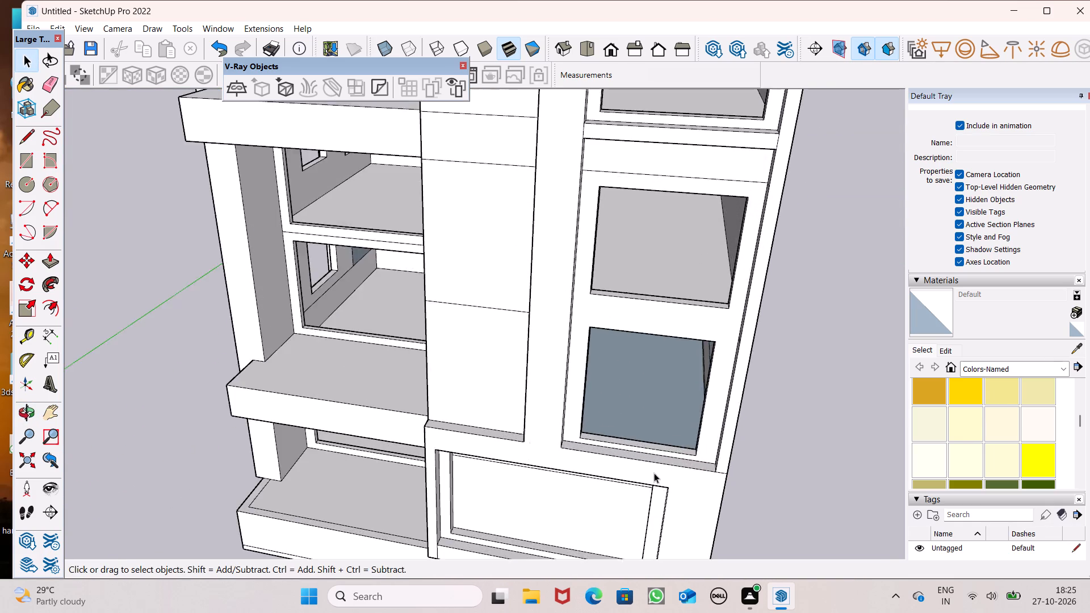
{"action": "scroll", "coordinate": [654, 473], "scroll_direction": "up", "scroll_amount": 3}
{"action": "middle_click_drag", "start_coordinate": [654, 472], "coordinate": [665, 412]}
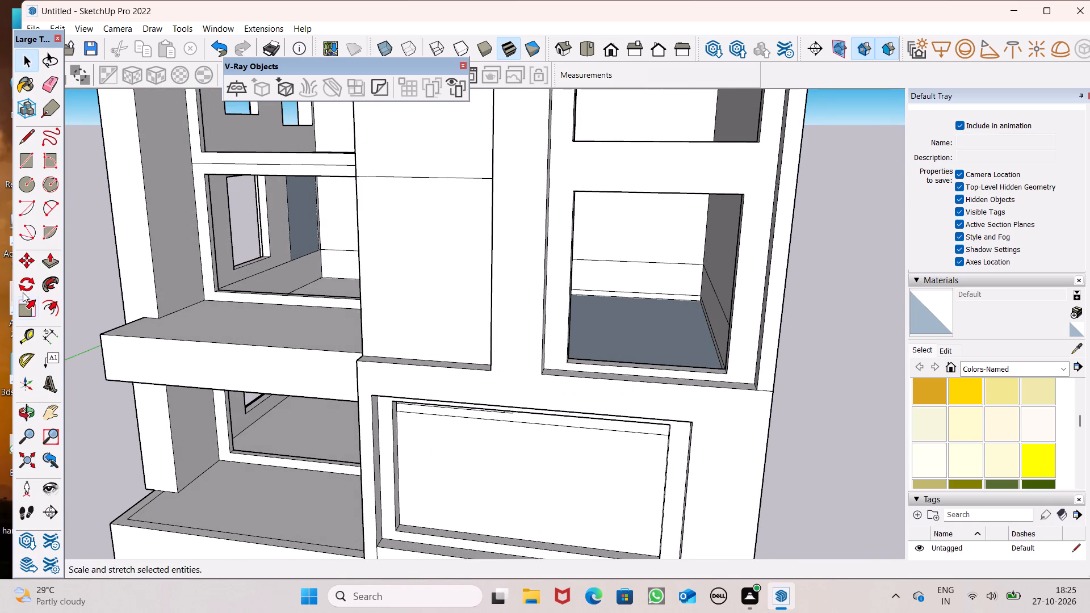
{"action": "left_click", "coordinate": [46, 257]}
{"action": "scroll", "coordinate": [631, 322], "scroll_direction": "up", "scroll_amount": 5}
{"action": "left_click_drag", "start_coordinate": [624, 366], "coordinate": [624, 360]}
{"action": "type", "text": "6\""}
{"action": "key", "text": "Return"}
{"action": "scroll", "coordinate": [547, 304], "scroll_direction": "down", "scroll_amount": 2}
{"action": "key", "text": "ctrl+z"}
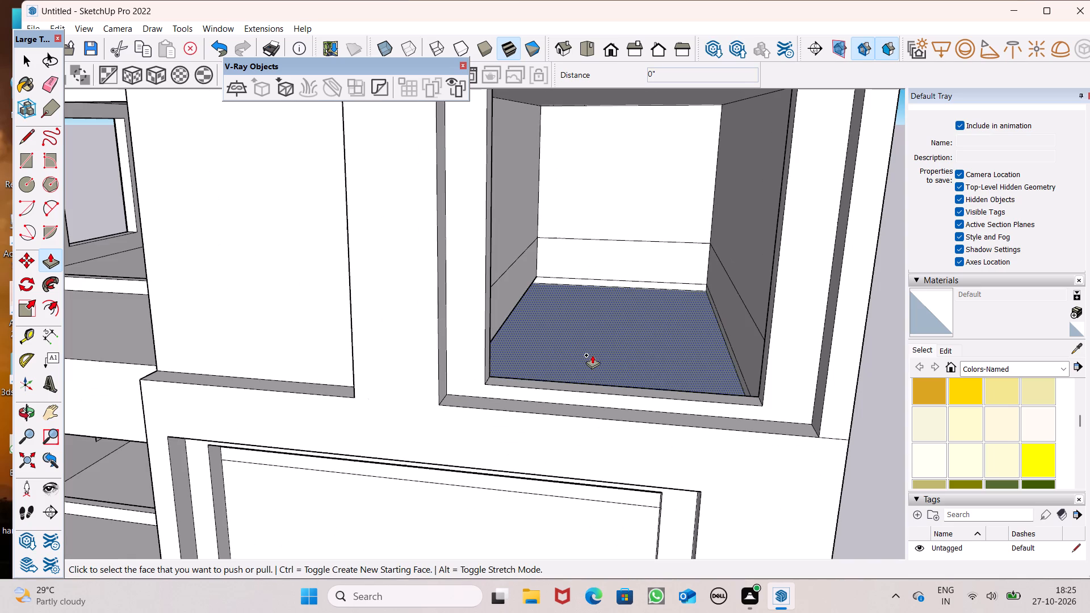
Push the floor face inside the right bay's lower tall-panel window slightly downward.
{"action": "left_click_drag", "start_coordinate": [592, 355], "coordinate": [592, 363]}
{"action": "type", "text": "76"}
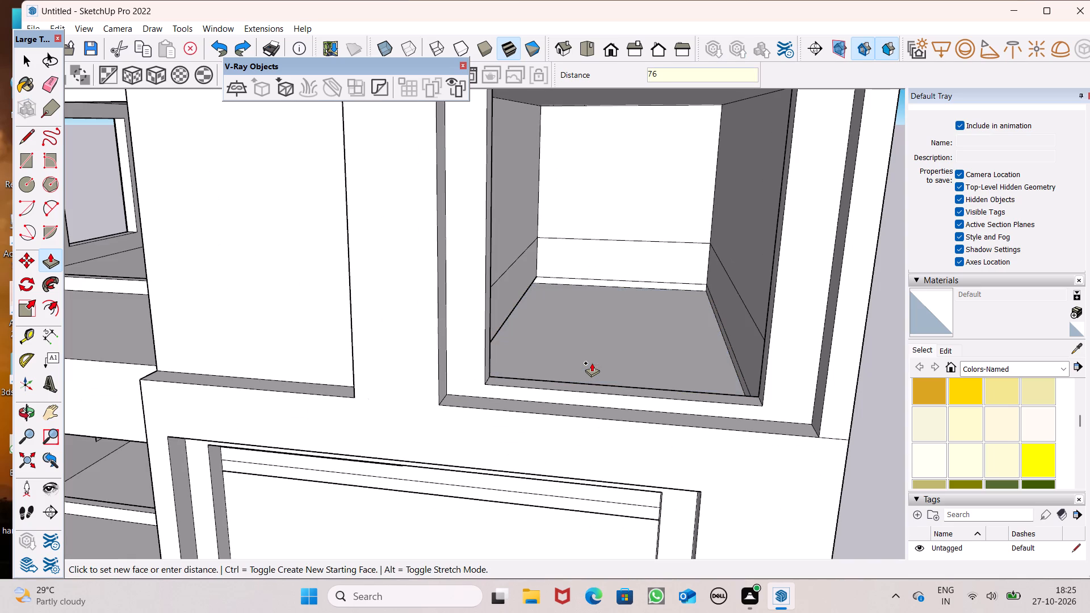
{"action": "left_click_drag", "start_coordinate": [592, 363], "coordinate": [592, 362]}
{"action": "key", "text": "shift+quotedbl"}
{"action": "key", "text": "Return"}
{"action": "scroll", "coordinate": [587, 270], "scroll_direction": "down", "scroll_amount": 7}
{"action": "key", "text": "space"}
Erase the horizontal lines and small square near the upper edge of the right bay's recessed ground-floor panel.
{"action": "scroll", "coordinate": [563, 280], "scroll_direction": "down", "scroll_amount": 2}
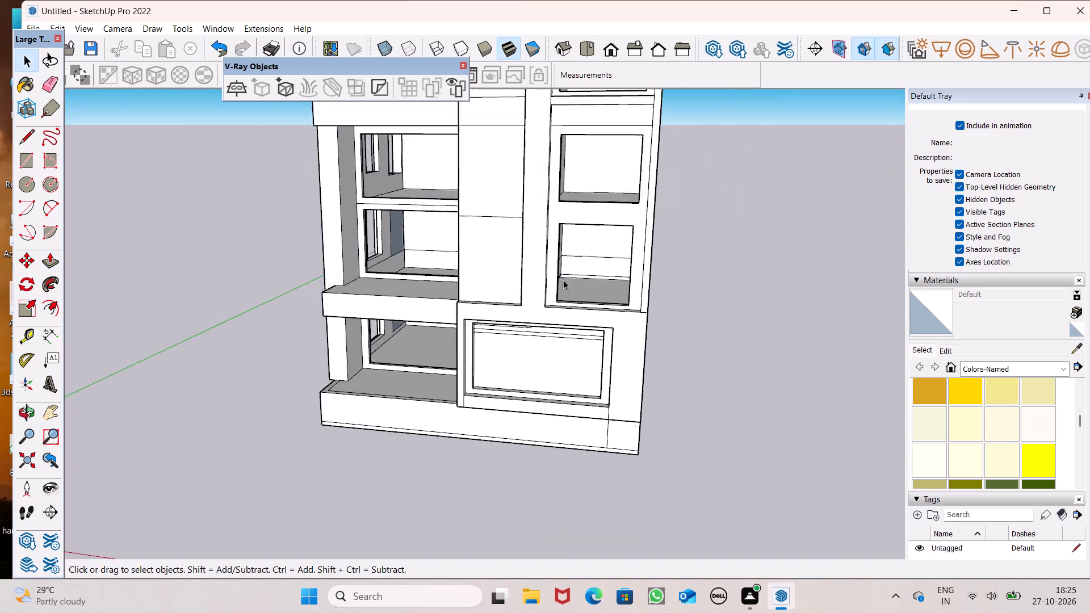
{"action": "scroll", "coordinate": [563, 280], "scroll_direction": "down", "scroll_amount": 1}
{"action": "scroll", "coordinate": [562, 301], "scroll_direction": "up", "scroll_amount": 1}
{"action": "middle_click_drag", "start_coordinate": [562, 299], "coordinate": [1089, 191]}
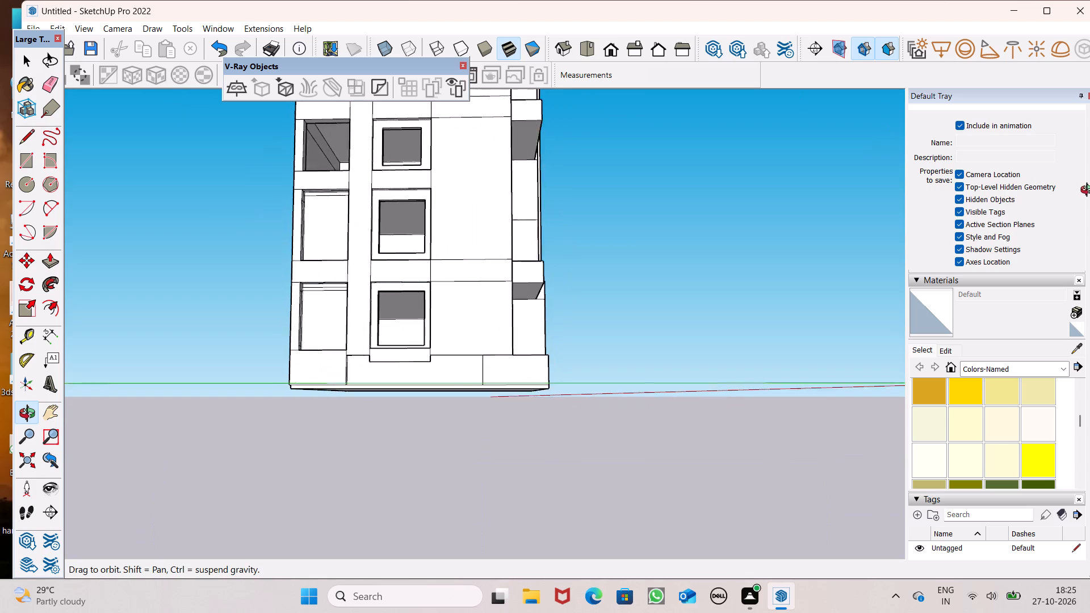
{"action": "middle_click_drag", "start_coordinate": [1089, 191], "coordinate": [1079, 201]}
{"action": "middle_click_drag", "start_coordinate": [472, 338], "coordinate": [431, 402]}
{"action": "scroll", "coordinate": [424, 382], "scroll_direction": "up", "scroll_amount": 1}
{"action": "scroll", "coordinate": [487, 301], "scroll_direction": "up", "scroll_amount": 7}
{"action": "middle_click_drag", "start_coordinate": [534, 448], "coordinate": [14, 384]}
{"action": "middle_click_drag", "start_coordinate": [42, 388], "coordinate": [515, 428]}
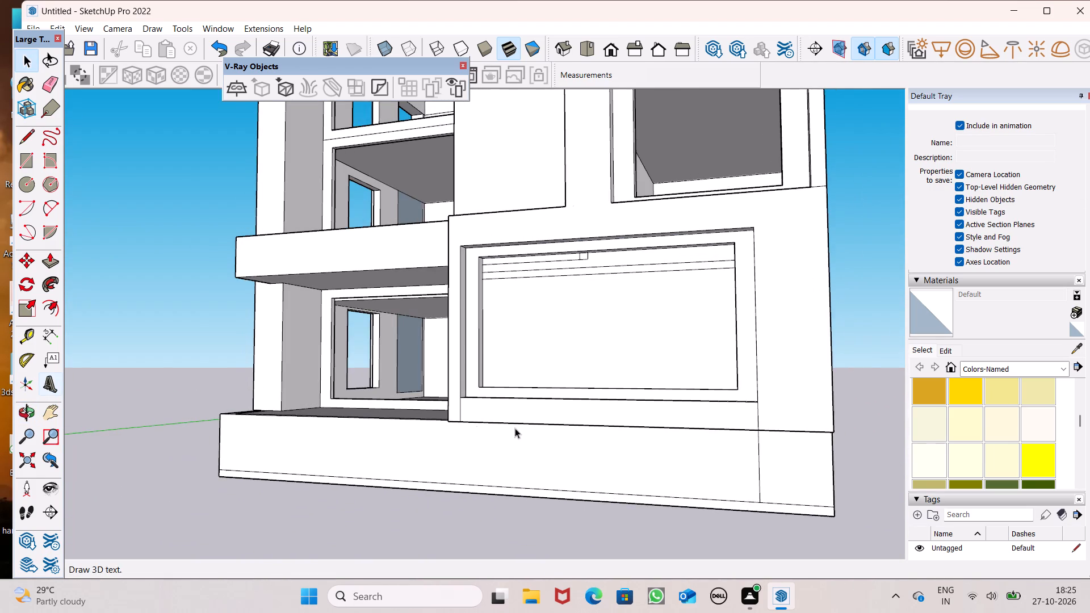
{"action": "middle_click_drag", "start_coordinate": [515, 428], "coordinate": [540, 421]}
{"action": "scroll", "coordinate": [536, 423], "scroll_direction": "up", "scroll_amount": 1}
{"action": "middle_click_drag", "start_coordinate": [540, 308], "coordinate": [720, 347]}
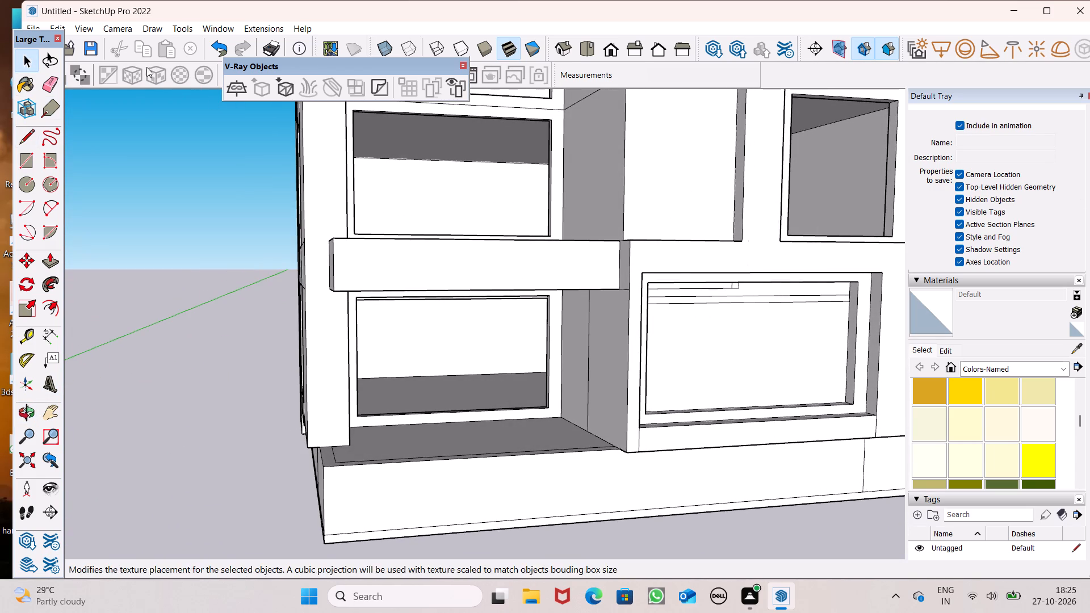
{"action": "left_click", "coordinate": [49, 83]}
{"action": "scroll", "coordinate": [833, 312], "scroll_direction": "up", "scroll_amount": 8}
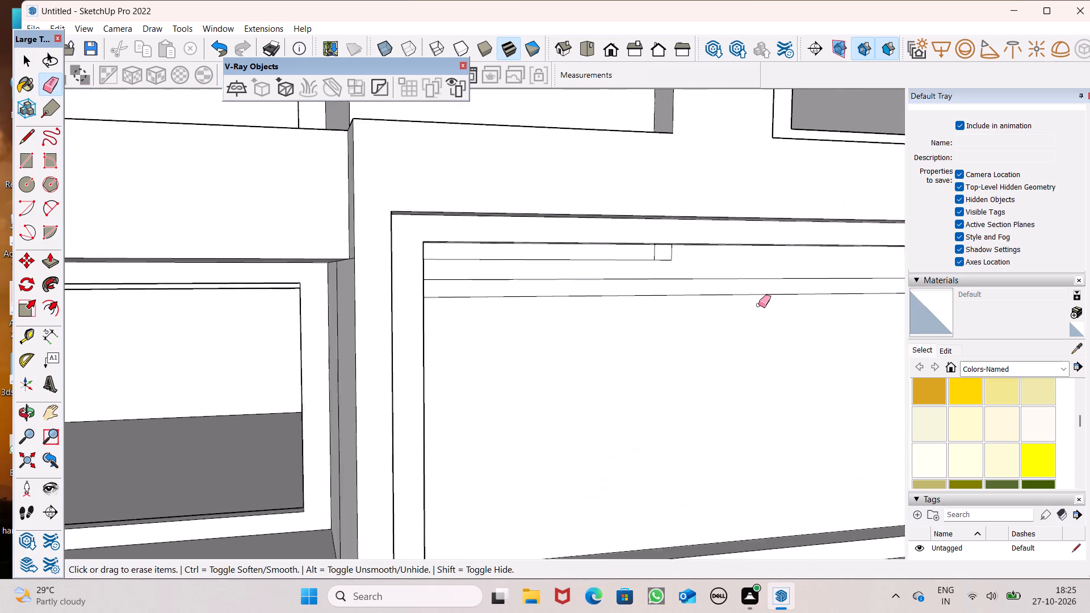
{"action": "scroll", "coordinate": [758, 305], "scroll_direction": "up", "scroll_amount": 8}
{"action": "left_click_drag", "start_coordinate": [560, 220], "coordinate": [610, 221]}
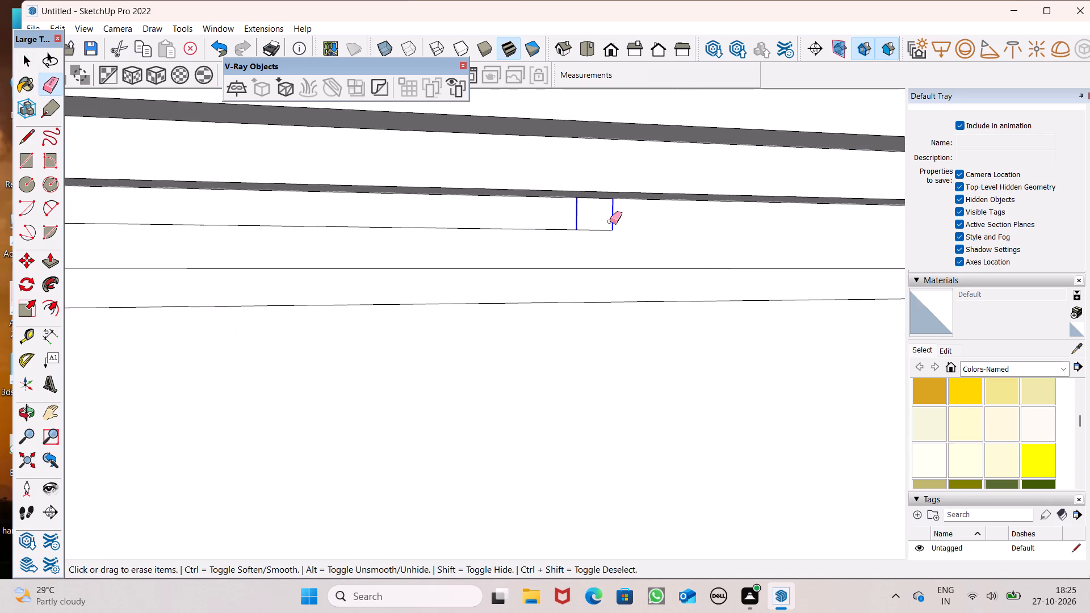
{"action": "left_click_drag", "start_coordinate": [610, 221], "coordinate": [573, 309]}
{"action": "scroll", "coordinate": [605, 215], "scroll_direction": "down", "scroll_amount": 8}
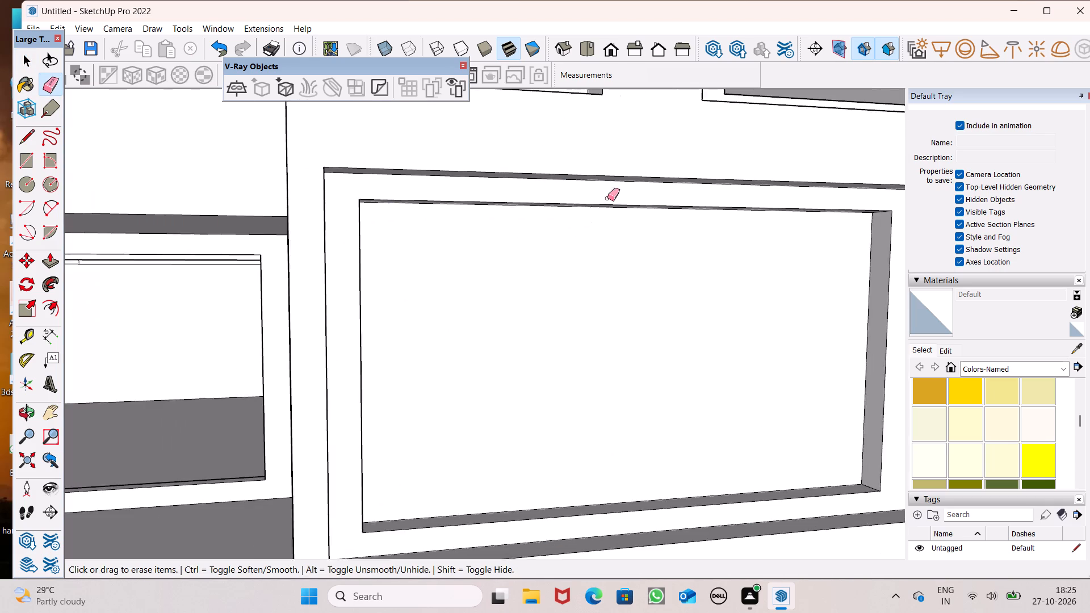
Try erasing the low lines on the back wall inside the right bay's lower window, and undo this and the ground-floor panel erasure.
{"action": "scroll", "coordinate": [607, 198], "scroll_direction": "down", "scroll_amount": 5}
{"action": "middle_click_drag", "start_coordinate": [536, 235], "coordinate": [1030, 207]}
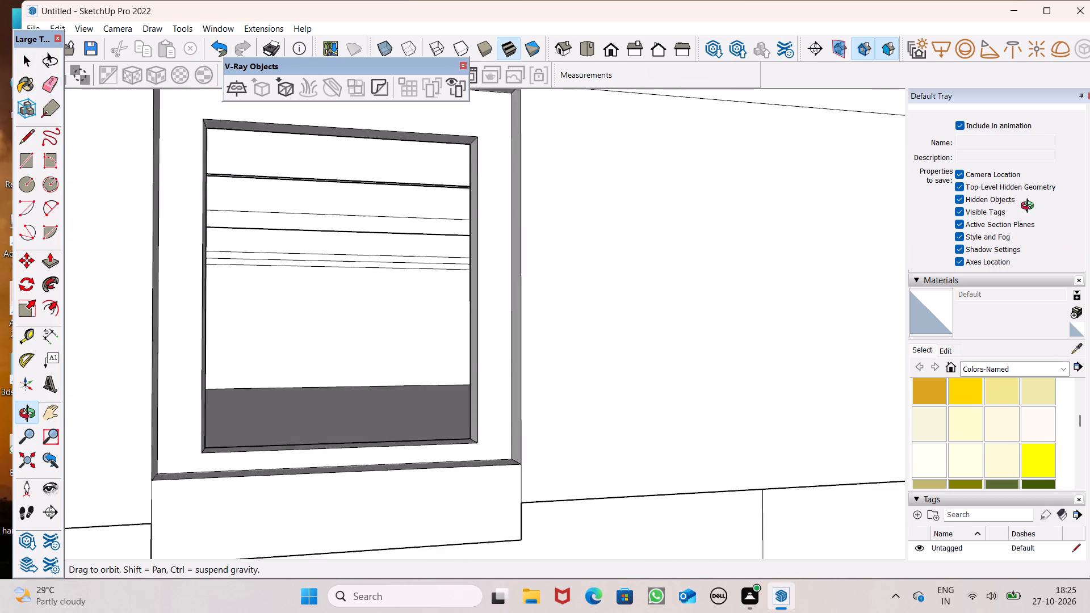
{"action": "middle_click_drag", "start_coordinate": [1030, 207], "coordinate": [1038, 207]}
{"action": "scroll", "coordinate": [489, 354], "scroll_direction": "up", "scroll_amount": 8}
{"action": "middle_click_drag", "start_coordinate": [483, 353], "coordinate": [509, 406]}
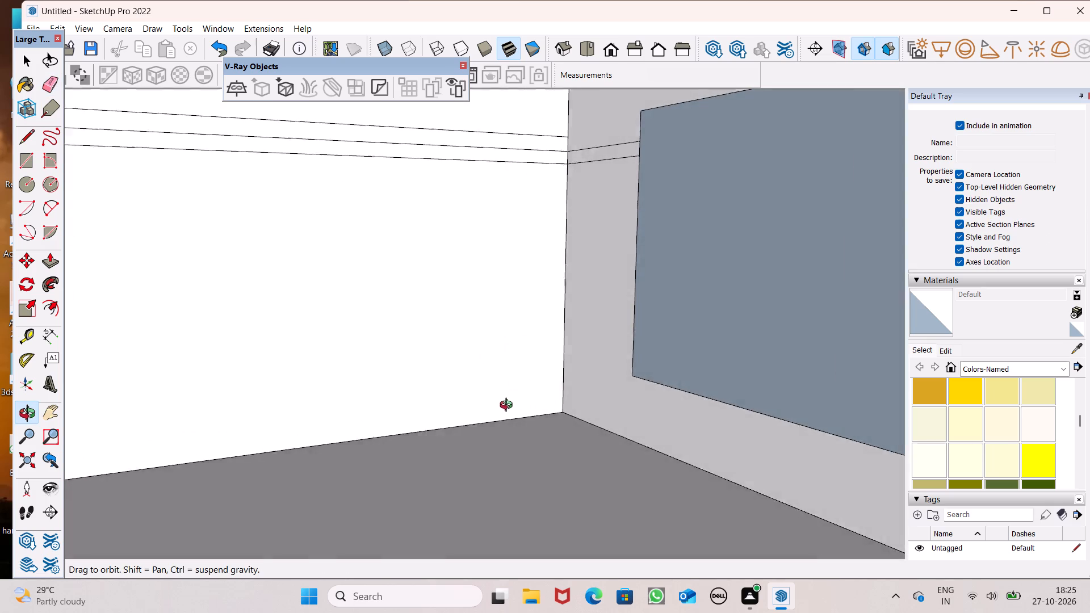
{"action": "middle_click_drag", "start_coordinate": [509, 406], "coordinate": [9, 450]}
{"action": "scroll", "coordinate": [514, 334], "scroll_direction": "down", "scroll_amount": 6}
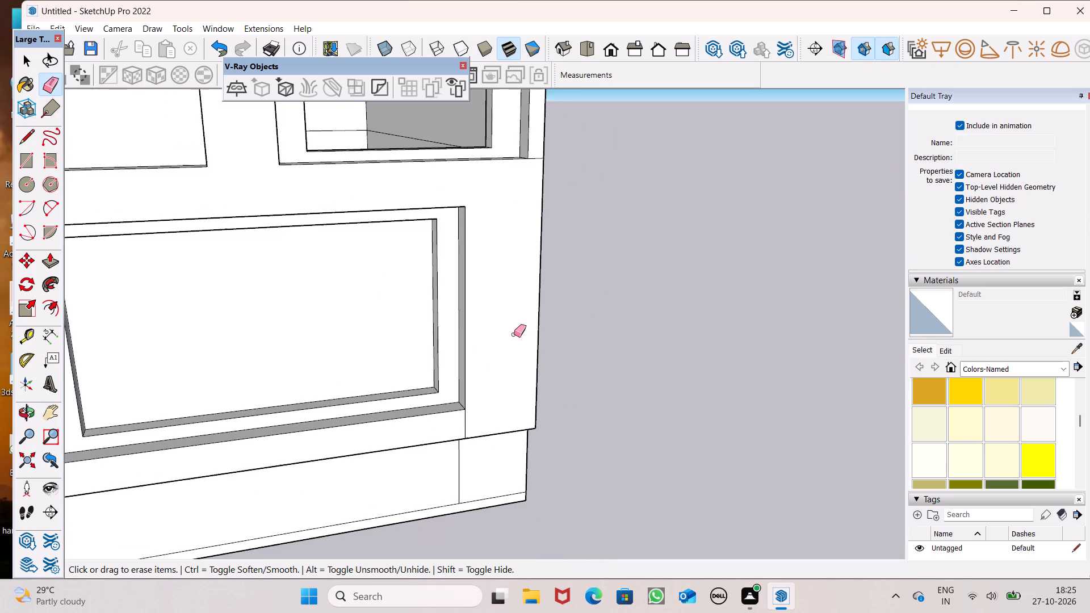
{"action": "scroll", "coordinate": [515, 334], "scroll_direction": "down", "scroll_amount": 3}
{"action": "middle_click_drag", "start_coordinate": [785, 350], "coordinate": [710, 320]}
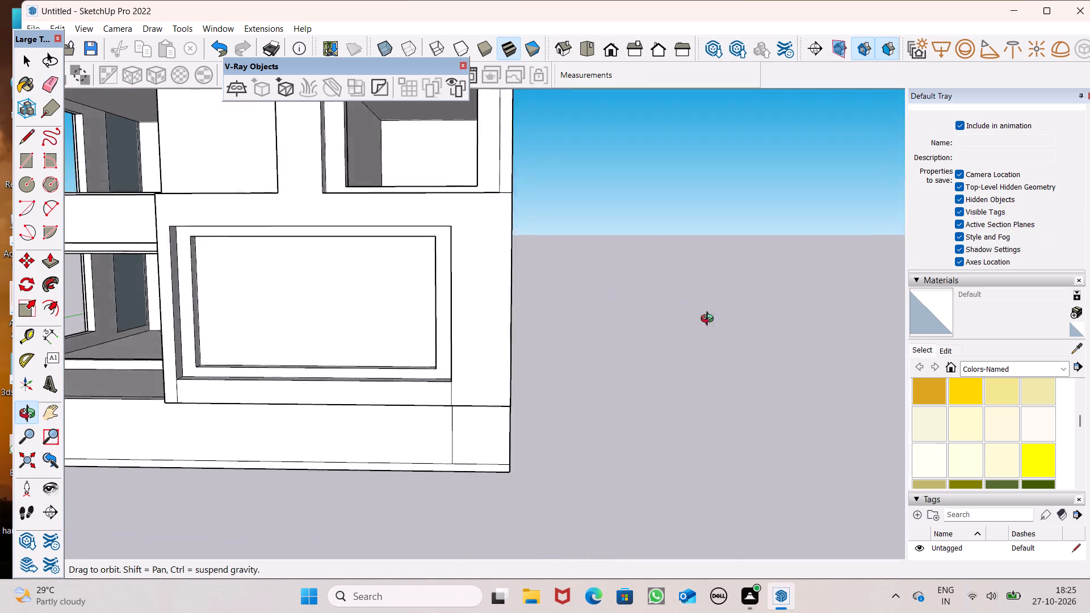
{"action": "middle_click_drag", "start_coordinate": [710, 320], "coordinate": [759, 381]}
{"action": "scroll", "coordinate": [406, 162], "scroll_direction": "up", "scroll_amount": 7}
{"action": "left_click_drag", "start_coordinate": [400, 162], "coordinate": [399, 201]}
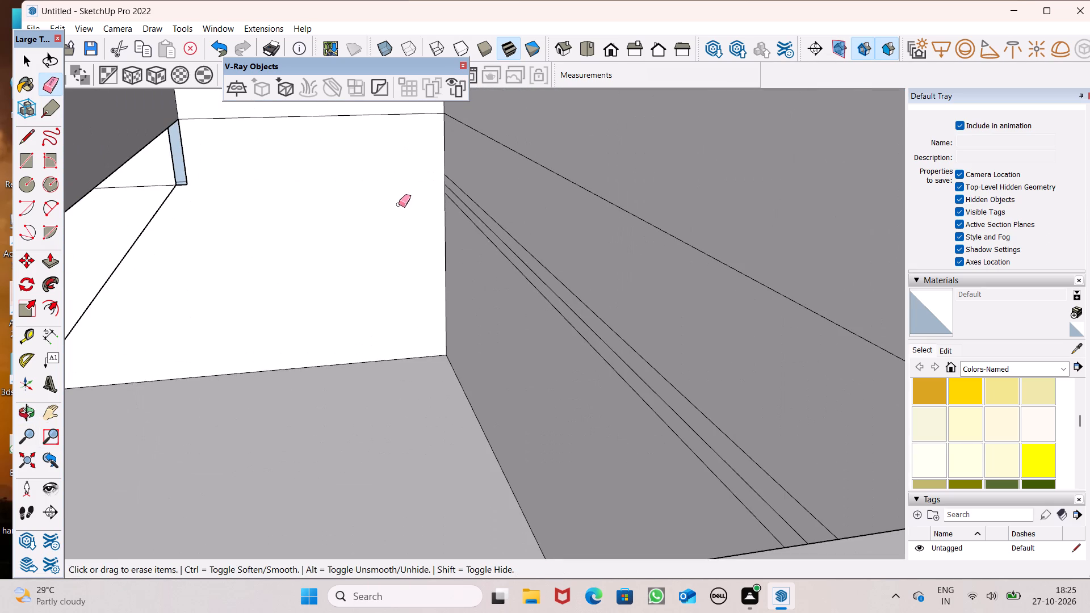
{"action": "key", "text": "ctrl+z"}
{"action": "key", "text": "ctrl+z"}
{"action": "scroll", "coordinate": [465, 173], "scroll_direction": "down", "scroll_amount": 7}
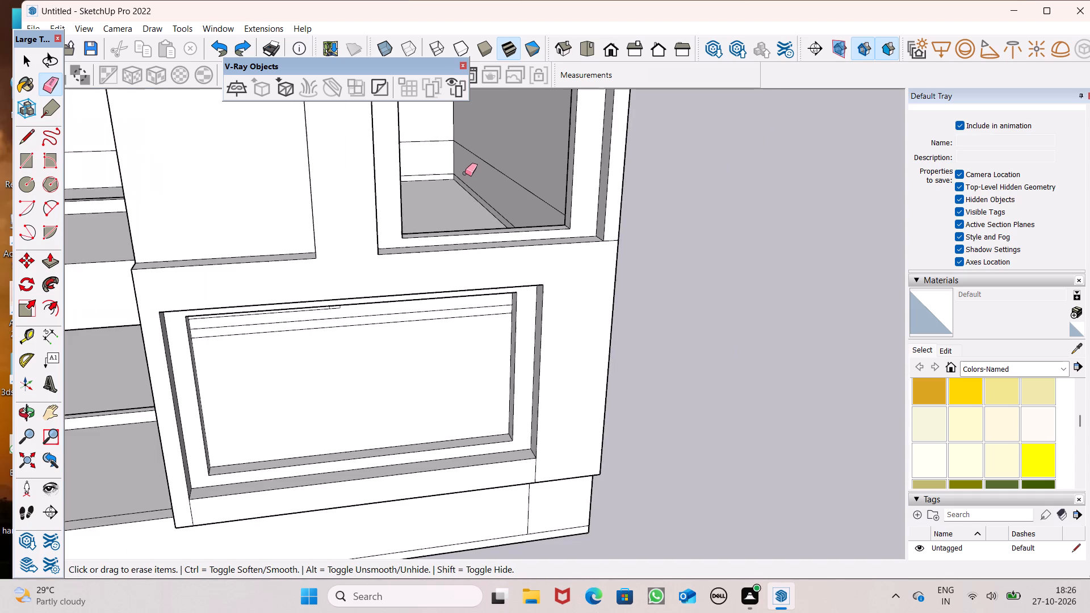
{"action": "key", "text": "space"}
Examine the right bay's ground-floor panel and the whole building's side and front facades, including the balconies.
{"action": "scroll", "coordinate": [482, 307], "scroll_direction": "down", "scroll_amount": 4}
{"action": "middle_click_drag", "start_coordinate": [500, 294], "coordinate": [499, 166]}
{"action": "scroll", "coordinate": [456, 212], "scroll_direction": "up", "scroll_amount": 2}
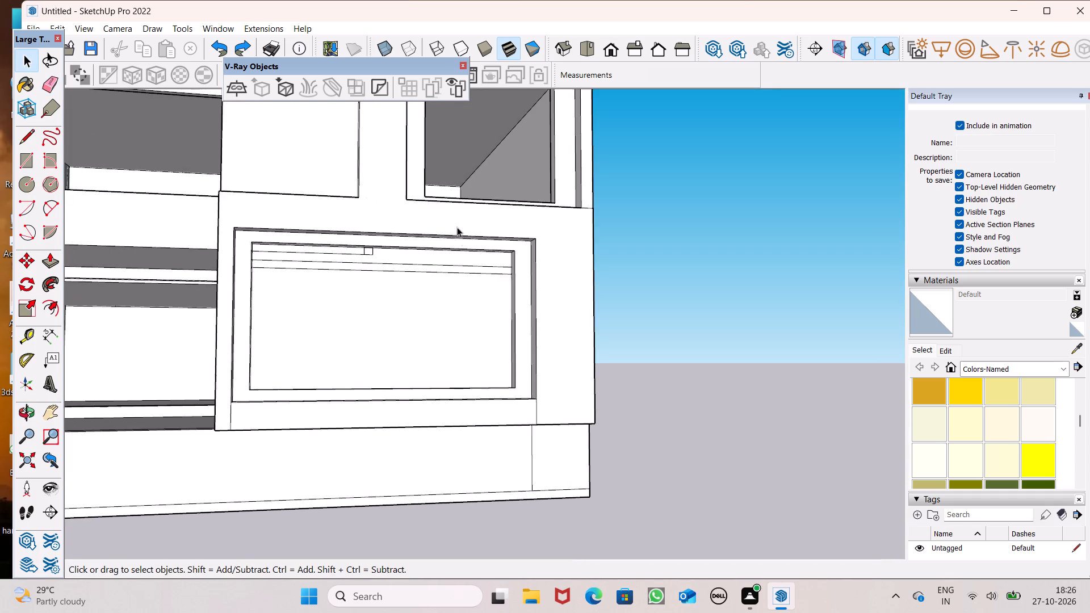
{"action": "middle_click_drag", "start_coordinate": [467, 254], "coordinate": [487, 284]}
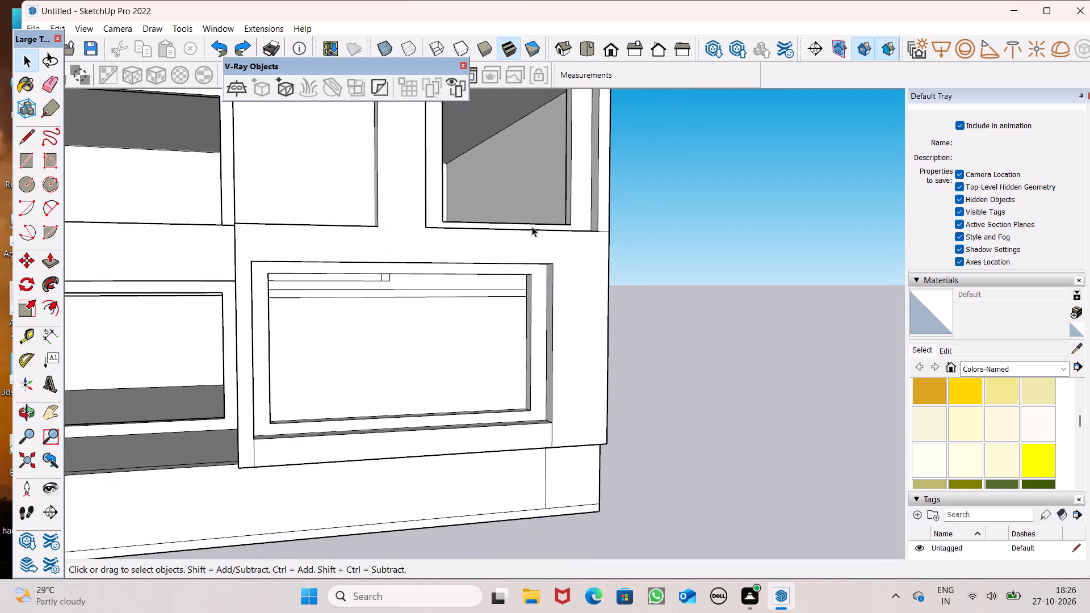
{"action": "scroll", "coordinate": [532, 226], "scroll_direction": "down", "scroll_amount": 8}
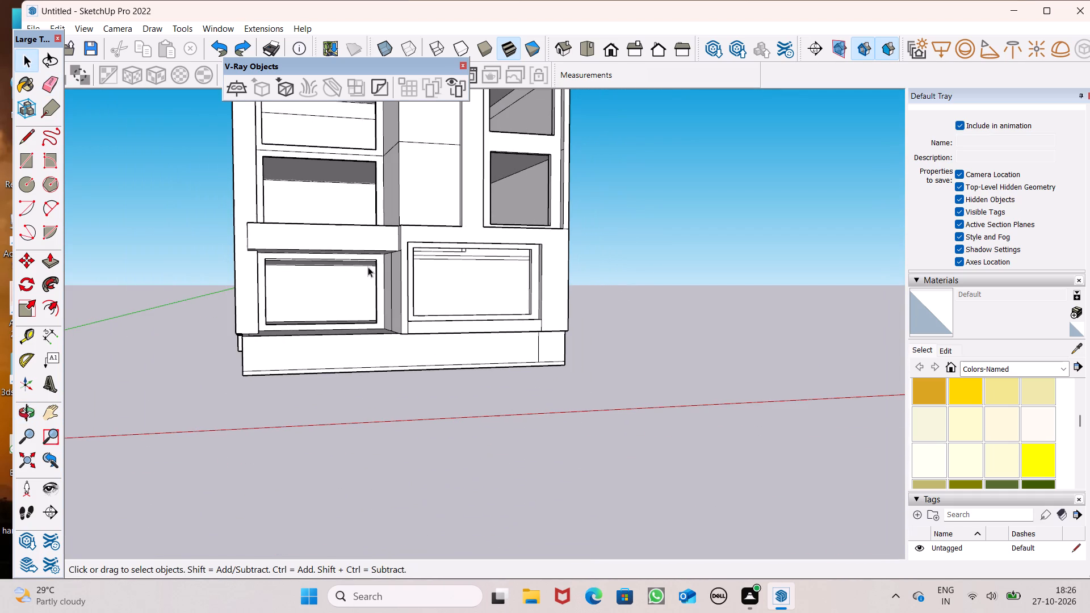
{"action": "scroll", "coordinate": [376, 263], "scroll_direction": "down", "scroll_amount": 6}
{"action": "middle_click_drag", "start_coordinate": [405, 268], "coordinate": [724, 402]}
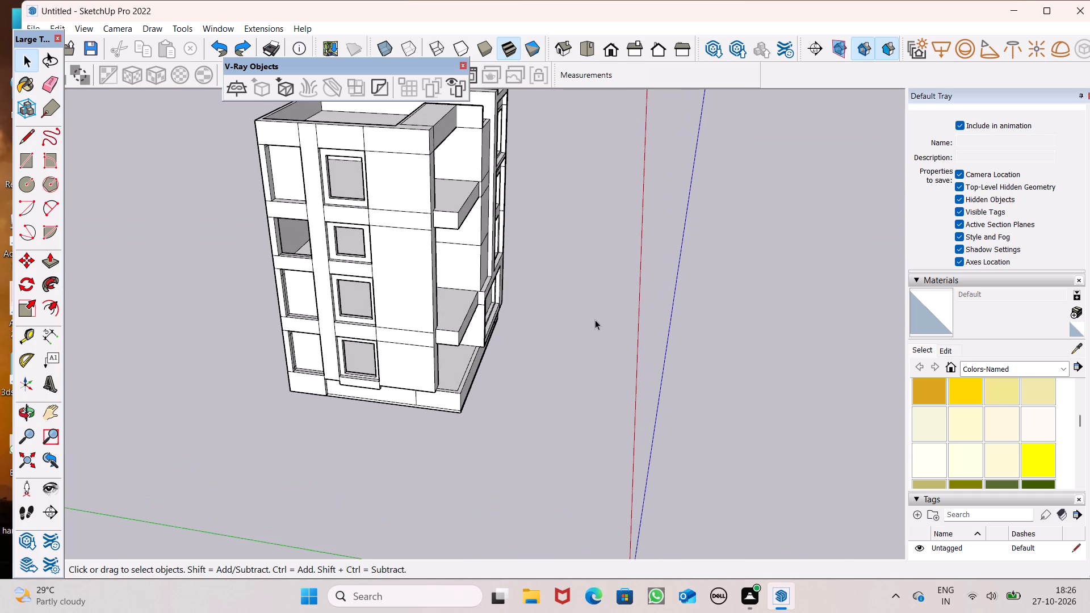
{"action": "scroll", "coordinate": [512, 314], "scroll_direction": "down", "scroll_amount": 2}
{"action": "middle_click_drag", "start_coordinate": [539, 338], "coordinate": [259, 392]}
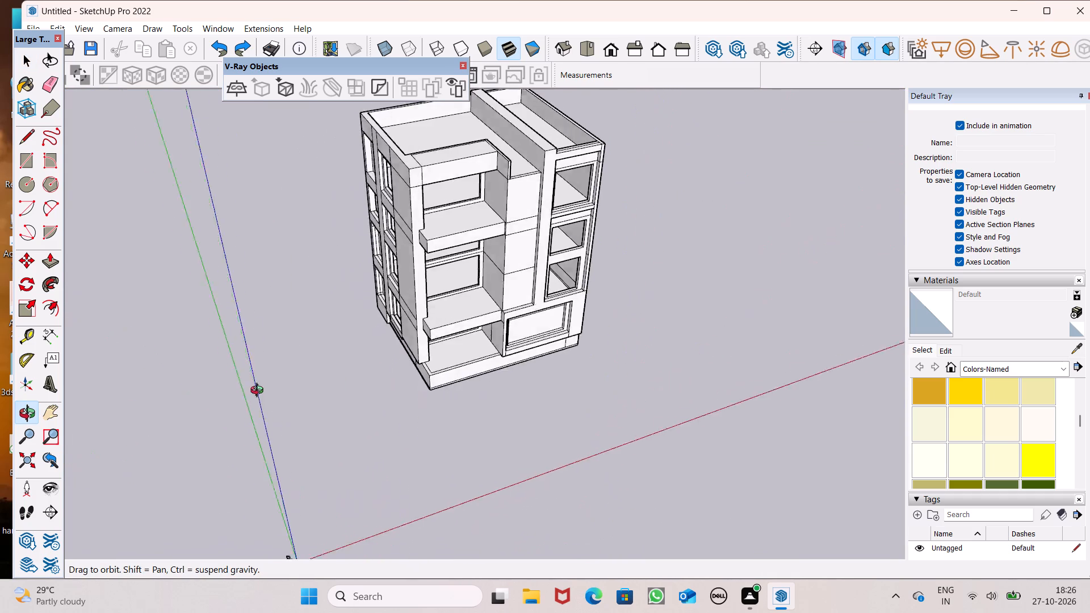
{"action": "middle_click_drag", "start_coordinate": [259, 392], "coordinate": [220, 249]}
{"action": "scroll", "coordinate": [275, 242], "scroll_direction": "up", "scroll_amount": 1}
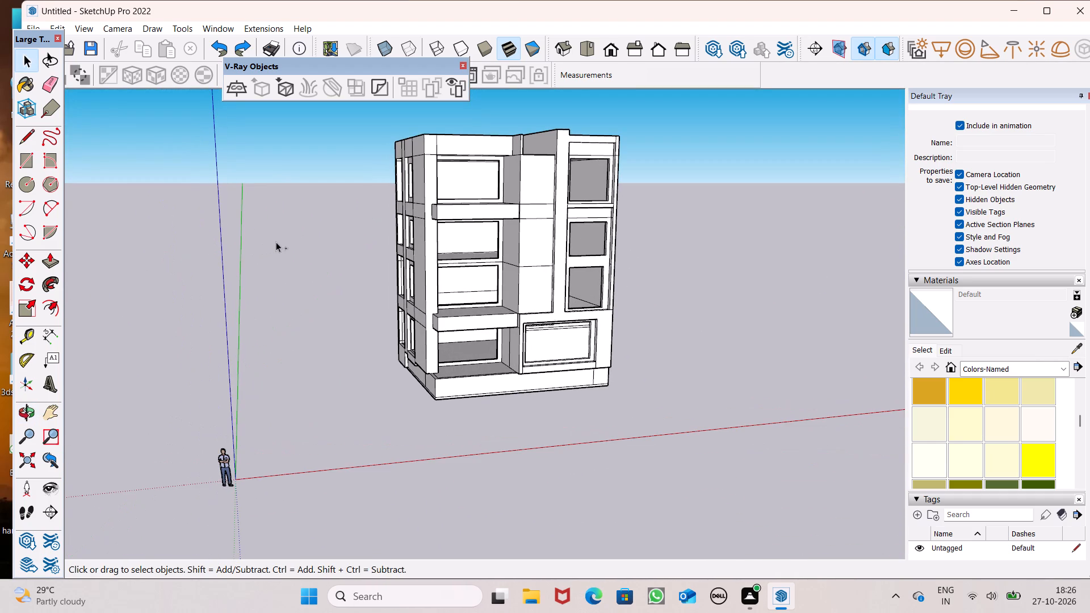
{"action": "middle_click_drag", "start_coordinate": [407, 301], "coordinate": [379, 326]}
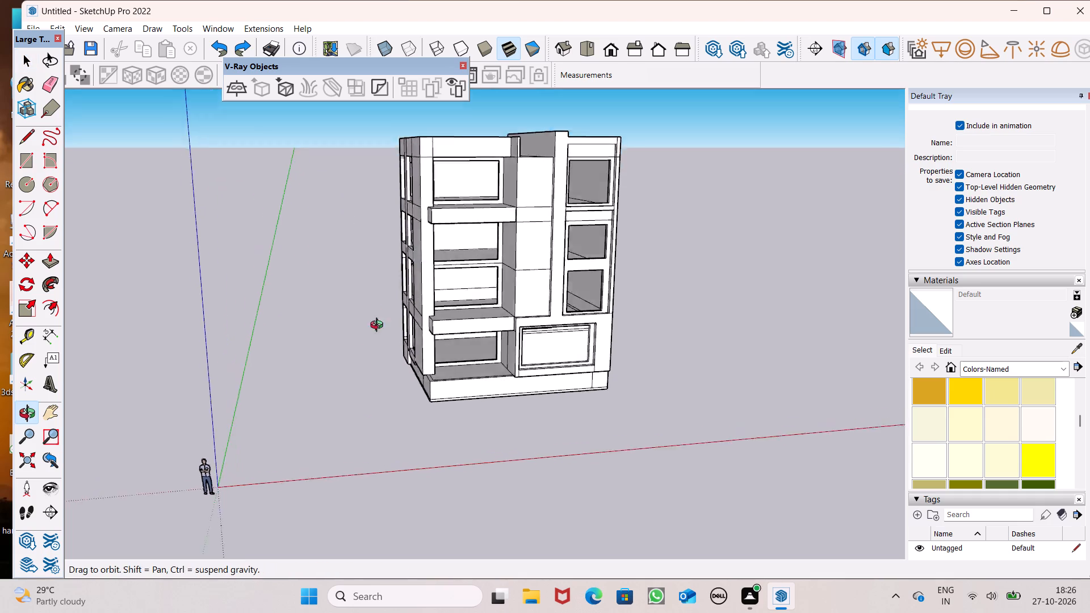
{"action": "middle_click_drag", "start_coordinate": [379, 326], "coordinate": [367, 383]}
{"action": "scroll", "coordinate": [401, 253], "scroll_direction": "up", "scroll_amount": 5}
{"action": "middle_click_drag", "start_coordinate": [408, 245], "coordinate": [449, 311]}
{"action": "scroll", "coordinate": [443, 304], "scroll_direction": "up", "scroll_amount": 1}
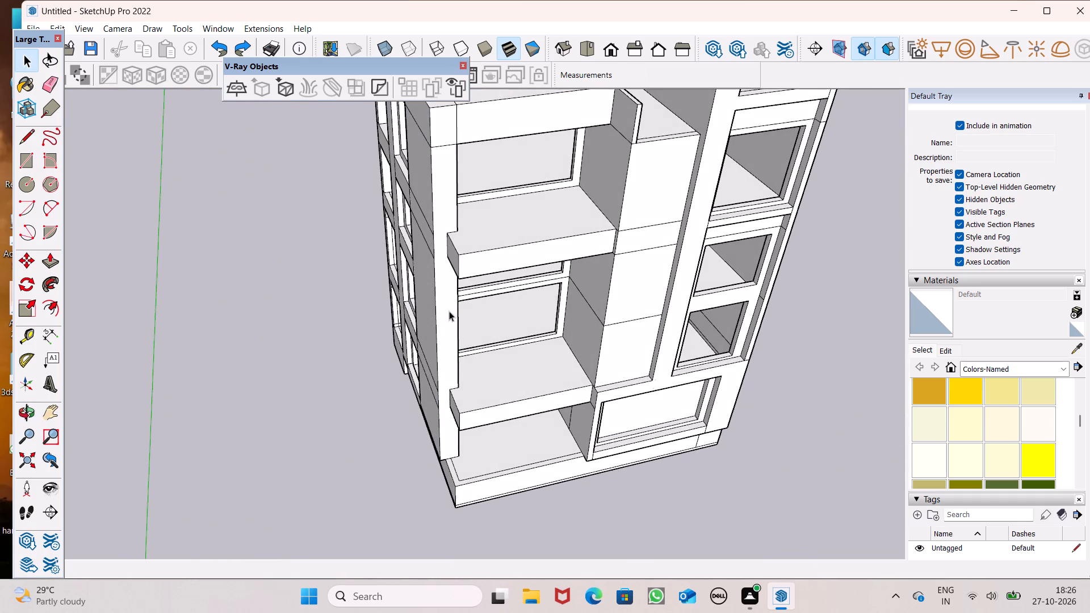
{"action": "scroll", "coordinate": [446, 292], "scroll_direction": "up", "scroll_amount": 2}
{"action": "scroll", "coordinate": [430, 276], "scroll_direction": "down", "scroll_amount": 1}
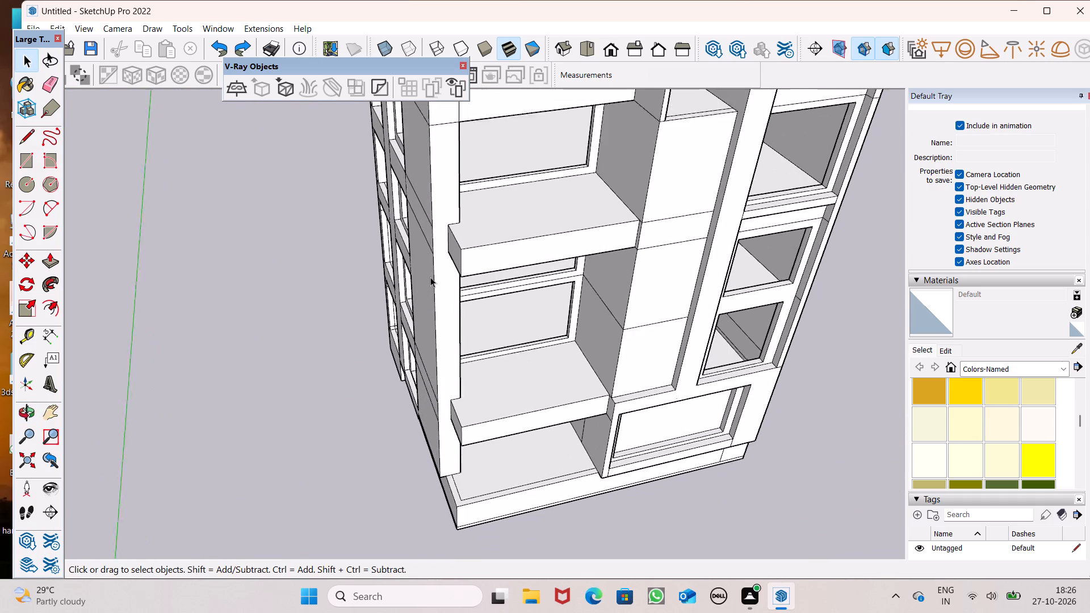
{"action": "scroll", "coordinate": [430, 277], "scroll_direction": "down", "scroll_amount": 1}
{"action": "middle_click_drag", "start_coordinate": [479, 289], "coordinate": [494, 325]}
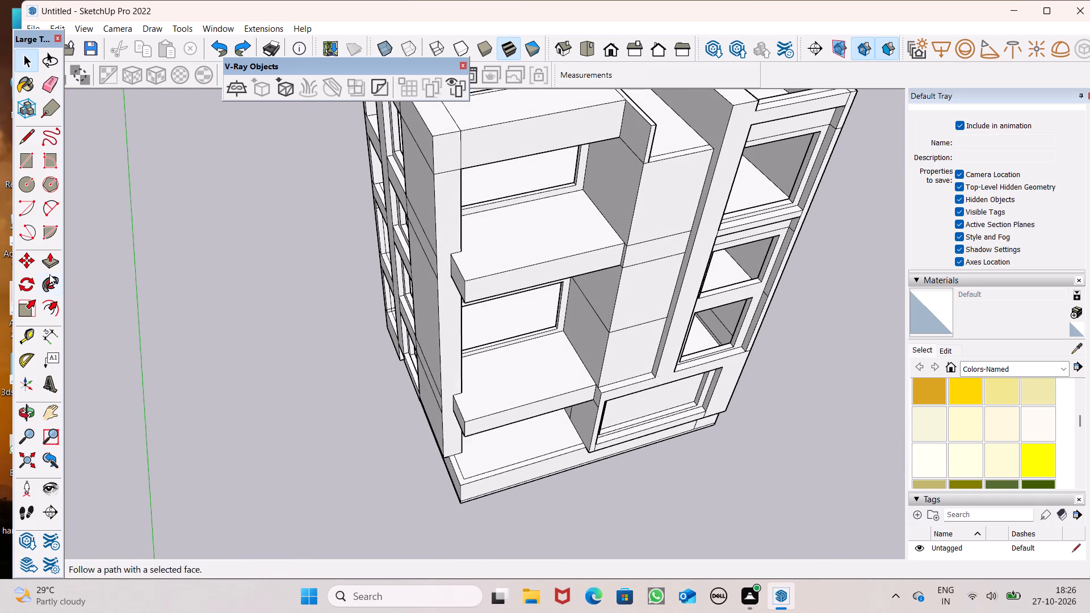
Pull the corner pillar's main front face and its roof-level section outward about 4' 1" beside the balconies.
{"action": "left_click", "coordinate": [51, 266]}
{"action": "scroll", "coordinate": [479, 257], "scroll_direction": "up", "scroll_amount": 4}
{"action": "left_click_drag", "start_coordinate": [444, 246], "coordinate": [448, 280]}
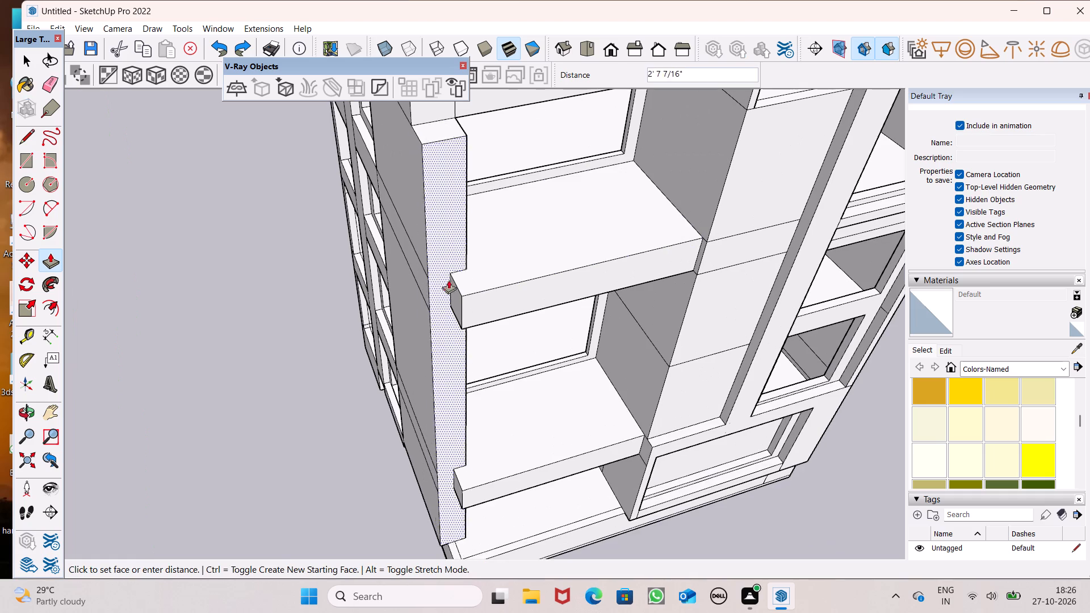
{"action": "left_click_drag", "start_coordinate": [448, 280], "coordinate": [473, 303]}
{"action": "scroll", "coordinate": [578, 228], "scroll_direction": "down", "scroll_amount": 6}
{"action": "scroll", "coordinate": [510, 160], "scroll_direction": "up", "scroll_amount": 5}
{"action": "left_click_drag", "start_coordinate": [502, 173], "coordinate": [505, 216]}
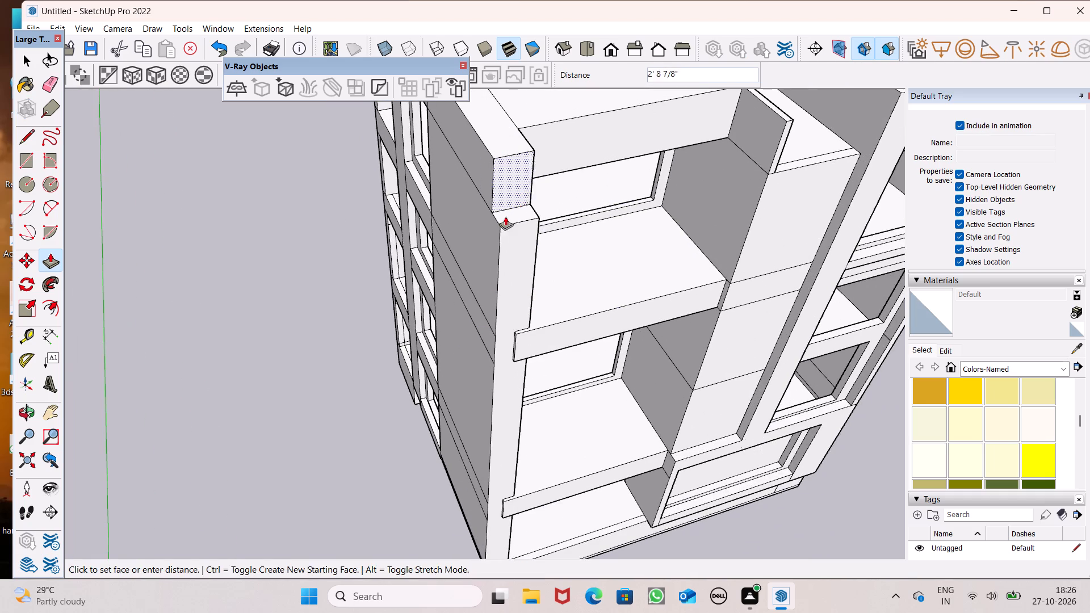
{"action": "left_click_drag", "start_coordinate": [505, 216], "coordinate": [505, 230]}
Pull the roof overhang's front face outward about 4' 1" to line up with the corner pillar.
{"action": "scroll", "coordinate": [420, 168], "scroll_direction": "down", "scroll_amount": 7}
{"action": "middle_click_drag", "start_coordinate": [425, 184], "coordinate": [330, 224]}
{"action": "scroll", "coordinate": [330, 224], "scroll_direction": "up", "scroll_amount": 5}
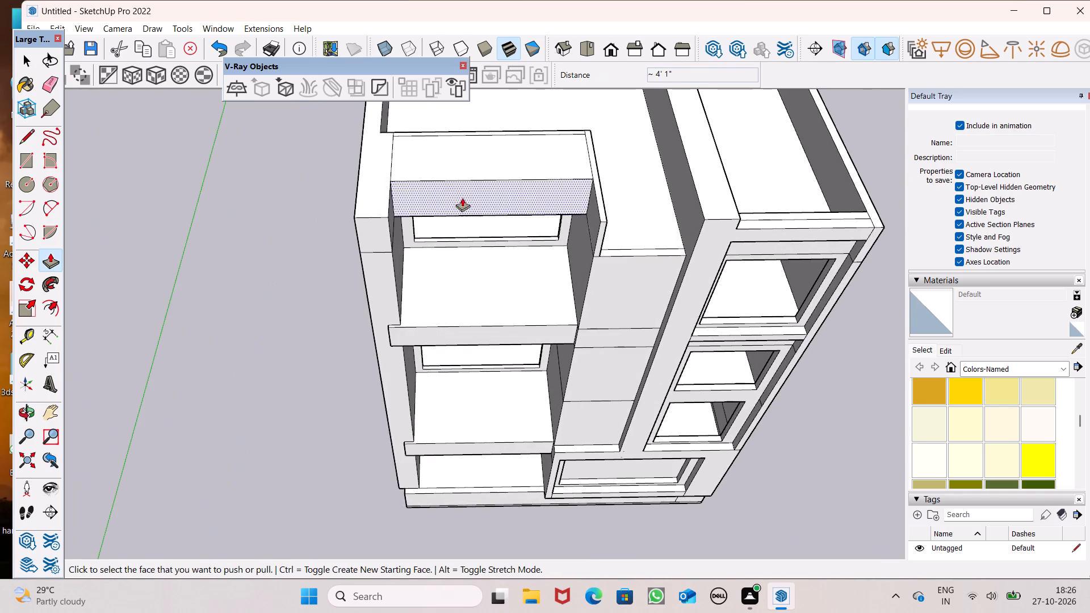
{"action": "left_click_drag", "start_coordinate": [459, 196], "coordinate": [378, 221]}
Push the upper balcony slab's front face back 3 3/16", flush with the corner pillar.
{"action": "scroll", "coordinate": [370, 191], "scroll_direction": "down", "scroll_amount": 6}
{"action": "middle_click_drag", "start_coordinate": [367, 255], "coordinate": [572, 78]}
{"action": "scroll", "coordinate": [539, 219], "scroll_direction": "down", "scroll_amount": 2}
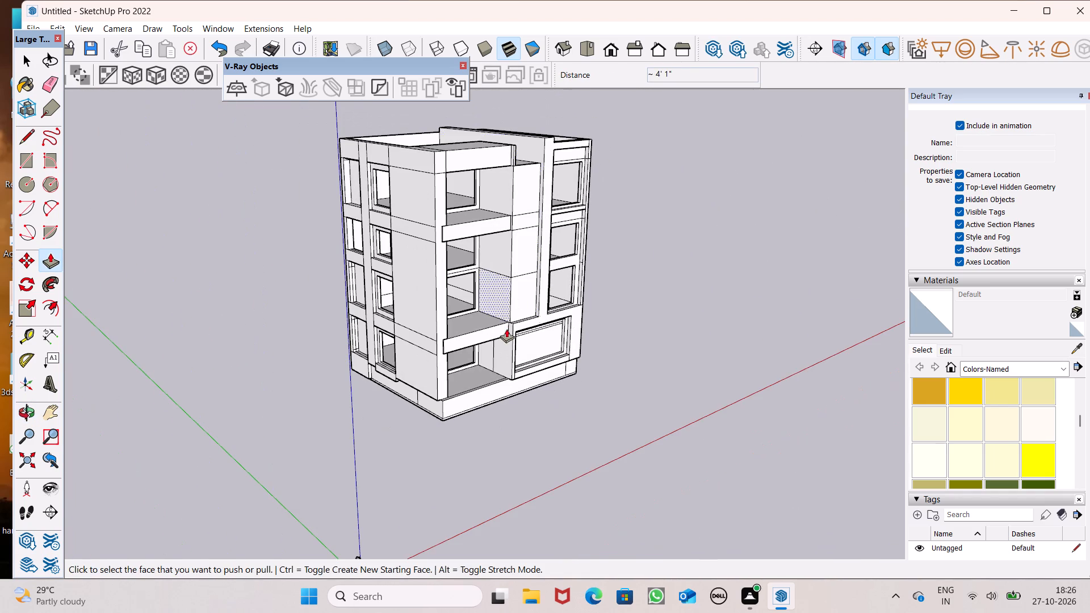
{"action": "scroll", "coordinate": [501, 320], "scroll_direction": "up", "scroll_amount": 1}
{"action": "scroll", "coordinate": [377, 225], "scroll_direction": "up", "scroll_amount": 8}
{"action": "middle_click_drag", "start_coordinate": [451, 282], "coordinate": [469, 338]}
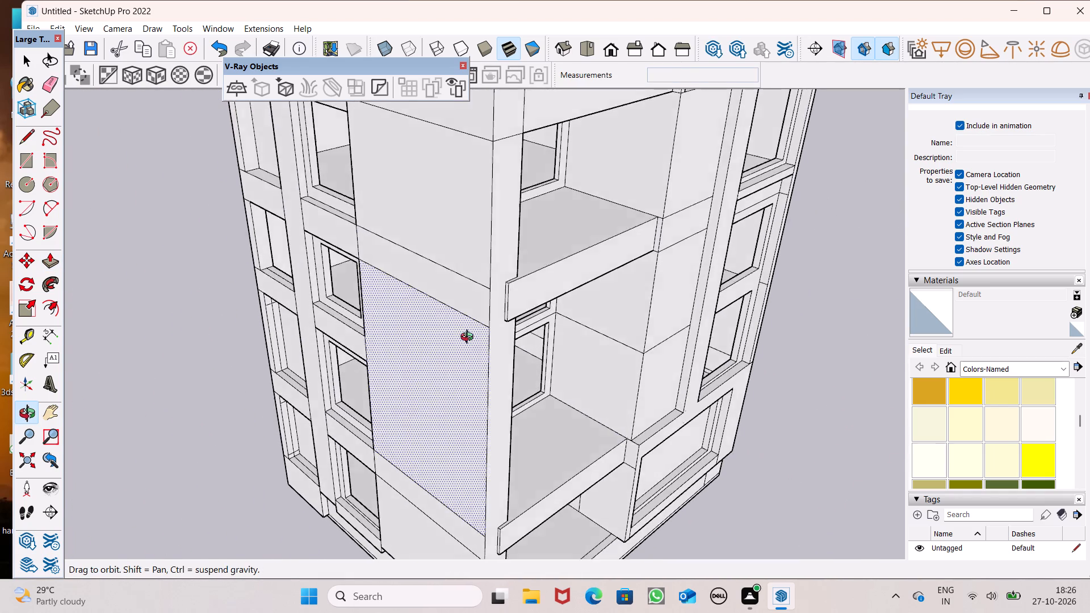
{"action": "middle_click_drag", "start_coordinate": [469, 338], "coordinate": [469, 337]}
{"action": "scroll", "coordinate": [469, 337], "scroll_direction": "up", "scroll_amount": 1}
{"action": "scroll", "coordinate": [475, 334], "scroll_direction": "down", "scroll_amount": 2}
{"action": "scroll", "coordinate": [532, 300], "scroll_direction": "up", "scroll_amount": 2}
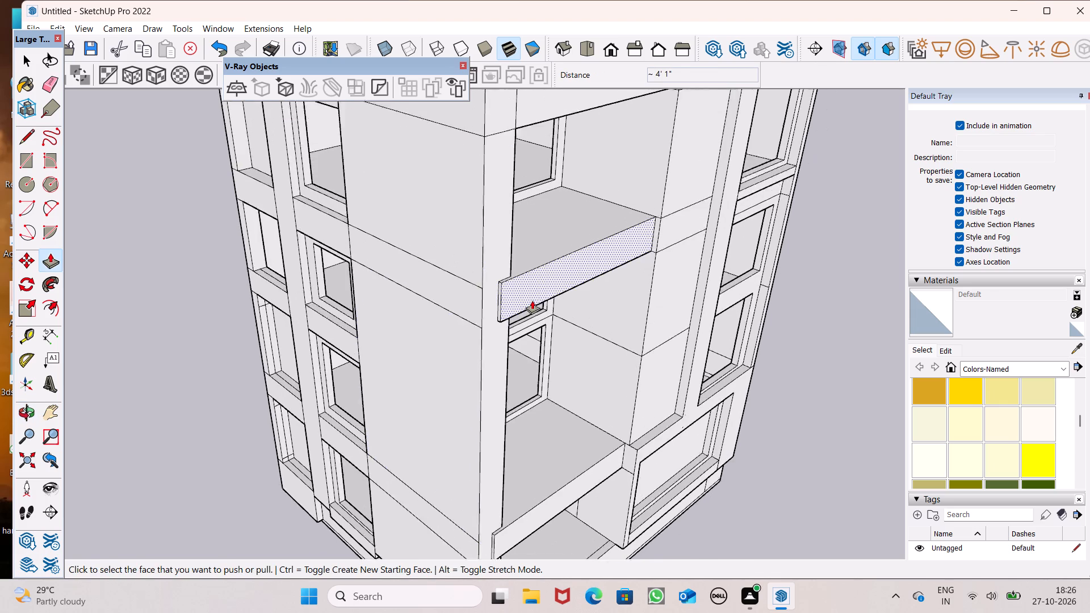
{"action": "scroll", "coordinate": [532, 300], "scroll_direction": "up", "scroll_amount": 8}
{"action": "left_click_drag", "start_coordinate": [487, 292], "coordinate": [469, 300]}
Push the lower balcony slab's front face back 3 3/16", flush with the corner pillar.
{"action": "scroll", "coordinate": [362, 296], "scroll_direction": "down", "scroll_amount": 6}
{"action": "scroll", "coordinate": [432, 239], "scroll_direction": "down", "scroll_amount": 3}
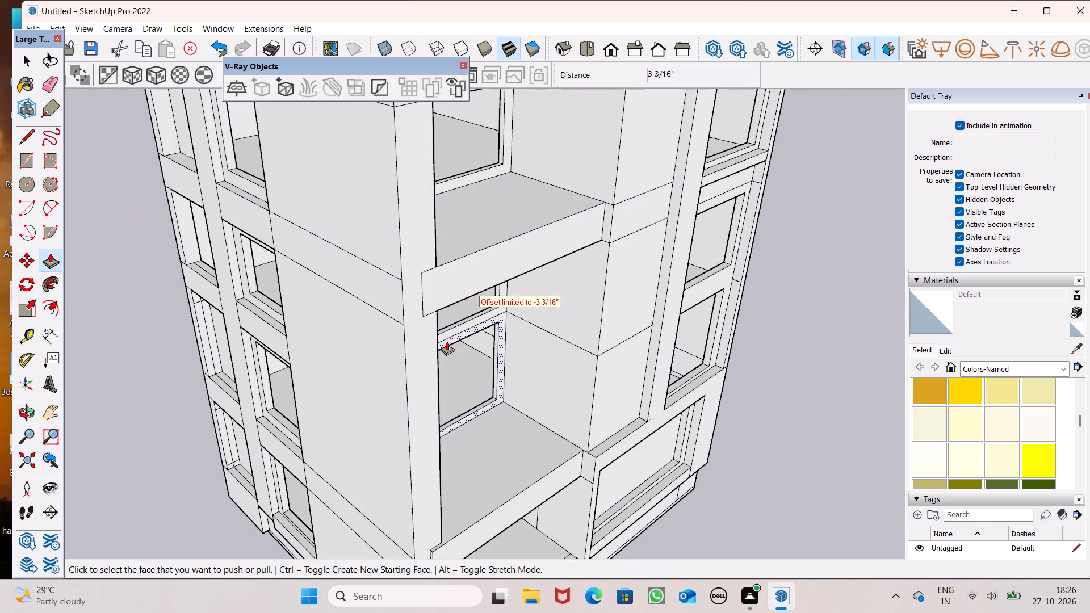
{"action": "scroll", "coordinate": [422, 278], "scroll_direction": "down", "scroll_amount": 7}
{"action": "scroll", "coordinate": [444, 175], "scroll_direction": "up", "scroll_amount": 1}
{"action": "scroll", "coordinate": [445, 174], "scroll_direction": "down", "scroll_amount": 3}
{"action": "scroll", "coordinate": [441, 399], "scroll_direction": "up", "scroll_amount": 4}
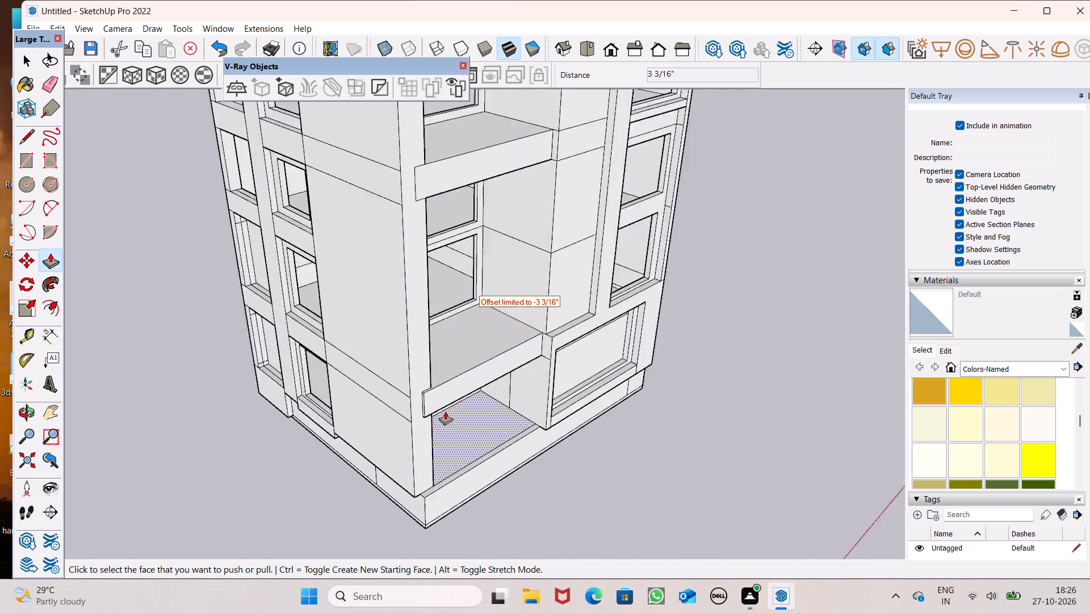
{"action": "scroll", "coordinate": [445, 411], "scroll_direction": "up", "scroll_amount": 9}
{"action": "left_click_drag", "start_coordinate": [422, 402], "coordinate": [401, 409]}
{"action": "scroll", "coordinate": [369, 290], "scroll_direction": "down", "scroll_amount": 1}
{"action": "scroll", "coordinate": [369, 290], "scroll_direction": "up", "scroll_amount": 1}
{"action": "scroll", "coordinate": [369, 290], "scroll_direction": "down", "scroll_amount": 9}
{"action": "key", "text": "space"}
Draw 1' 6" lines across the corner pillar, extending the upper balcony slab's bottom and top edges to the side-wall lines.
{"action": "scroll", "coordinate": [395, 312], "scroll_direction": "down", "scroll_amount": 7}
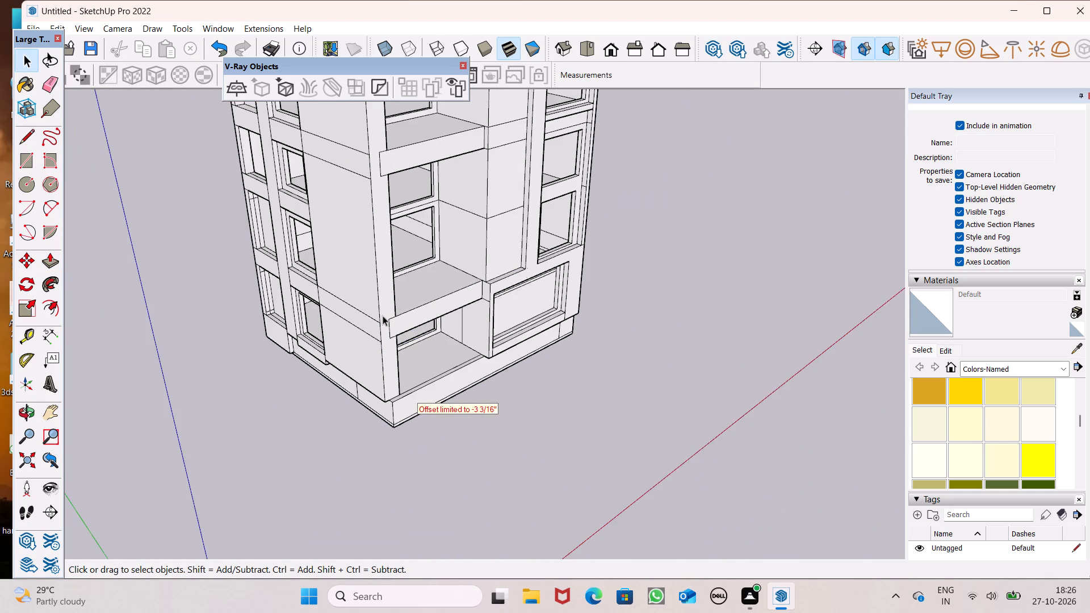
{"action": "scroll", "coordinate": [381, 316], "scroll_direction": "down", "scroll_amount": 4}
{"action": "middle_click_drag", "start_coordinate": [381, 315], "coordinate": [405, 300]}
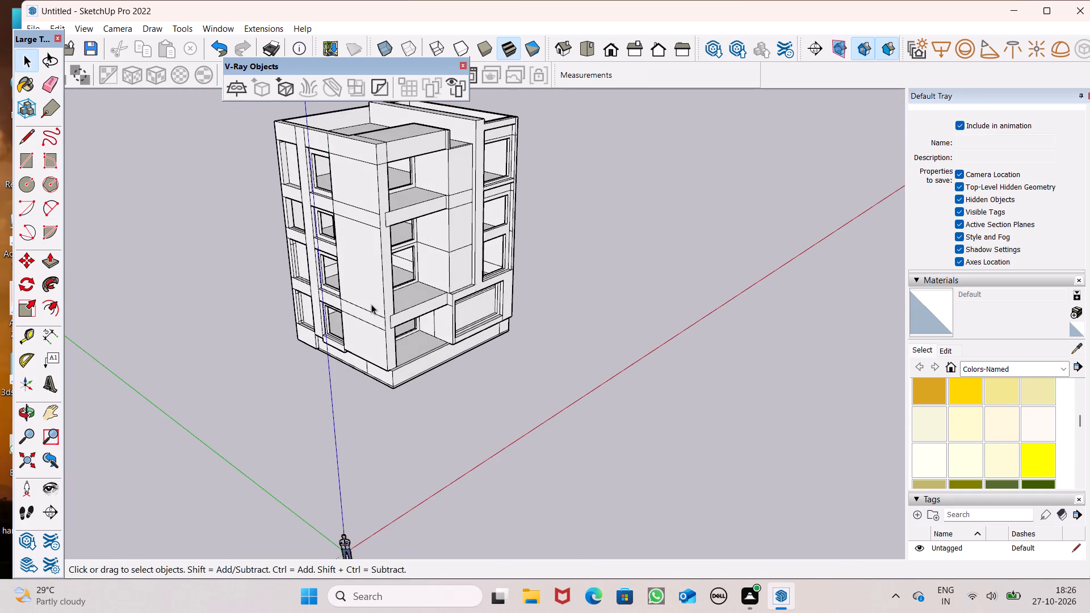
{"action": "scroll", "coordinate": [370, 163], "scroll_direction": "up", "scroll_amount": 9}
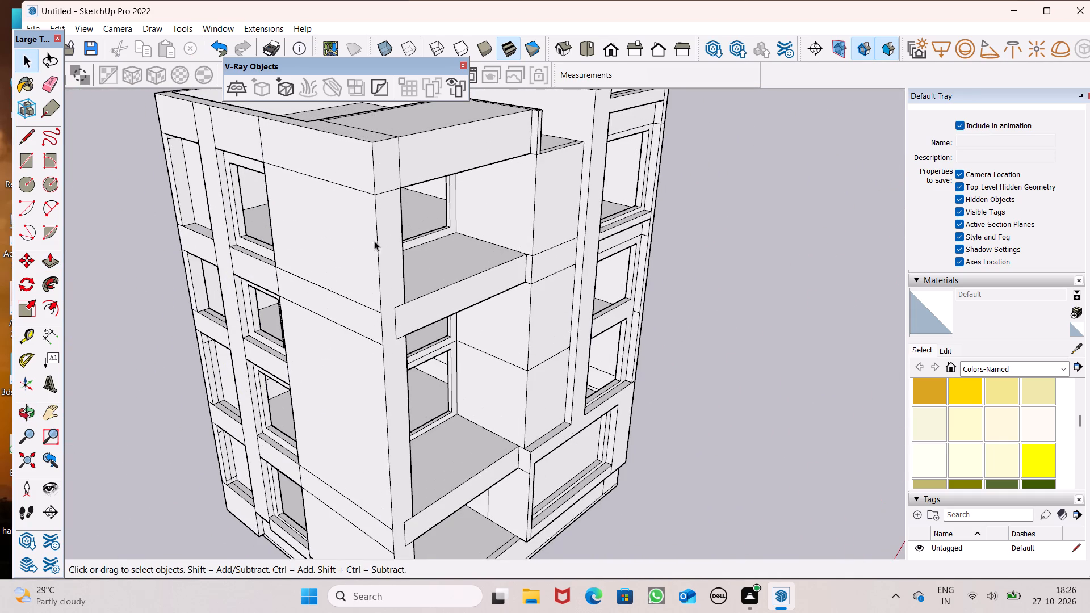
{"action": "middle_click_drag", "start_coordinate": [458, 300], "coordinate": [418, 271]}
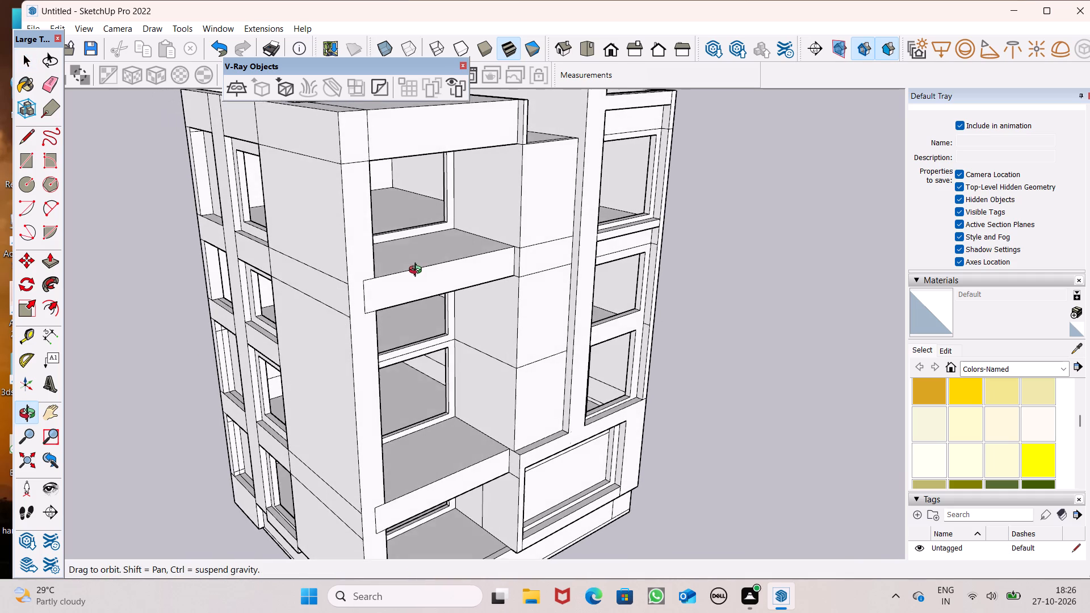
{"action": "middle_click_drag", "start_coordinate": [418, 271], "coordinate": [420, 266]}
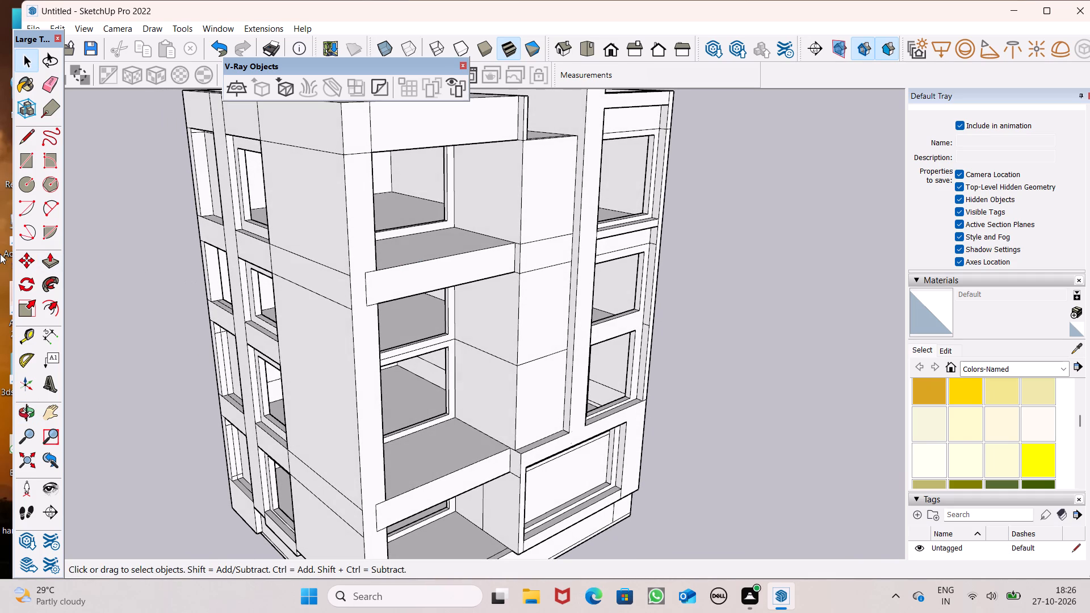
{"action": "left_click_drag", "start_coordinate": [31, 134], "coordinate": [37, 133]}
{"action": "scroll", "coordinate": [342, 301], "scroll_direction": "up", "scroll_amount": 6}
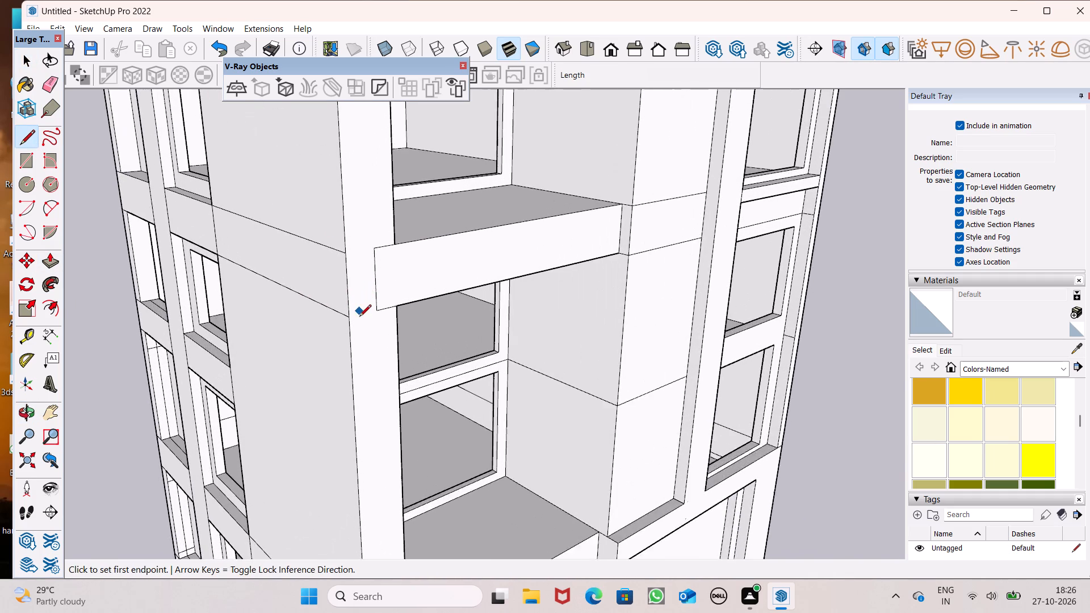
{"action": "scroll", "coordinate": [360, 320], "scroll_direction": "up", "scroll_amount": 5}
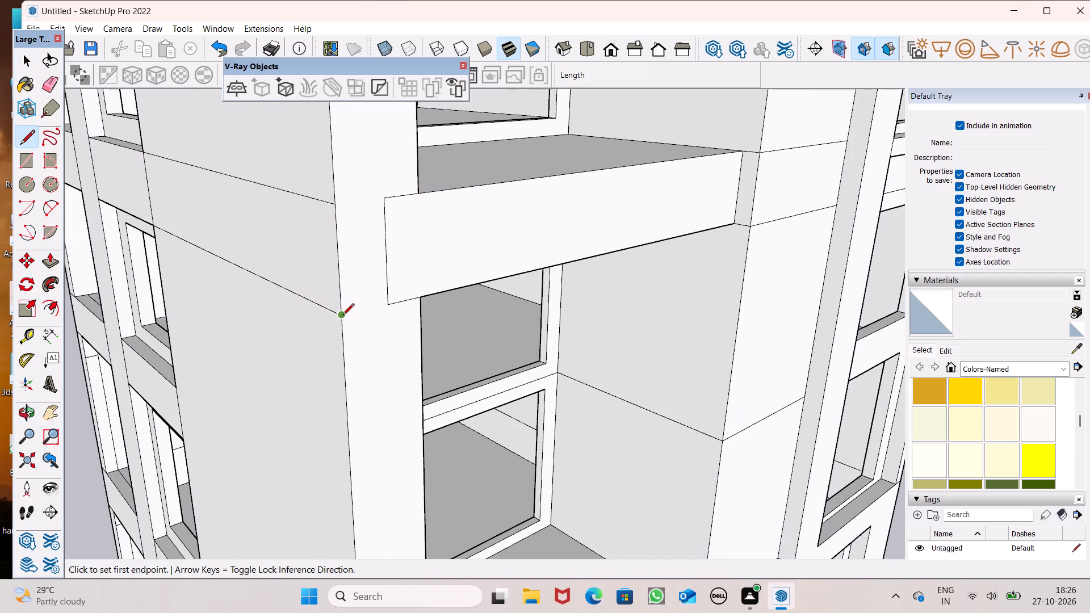
{"action": "left_click_drag", "start_coordinate": [342, 316], "coordinate": [354, 316]}
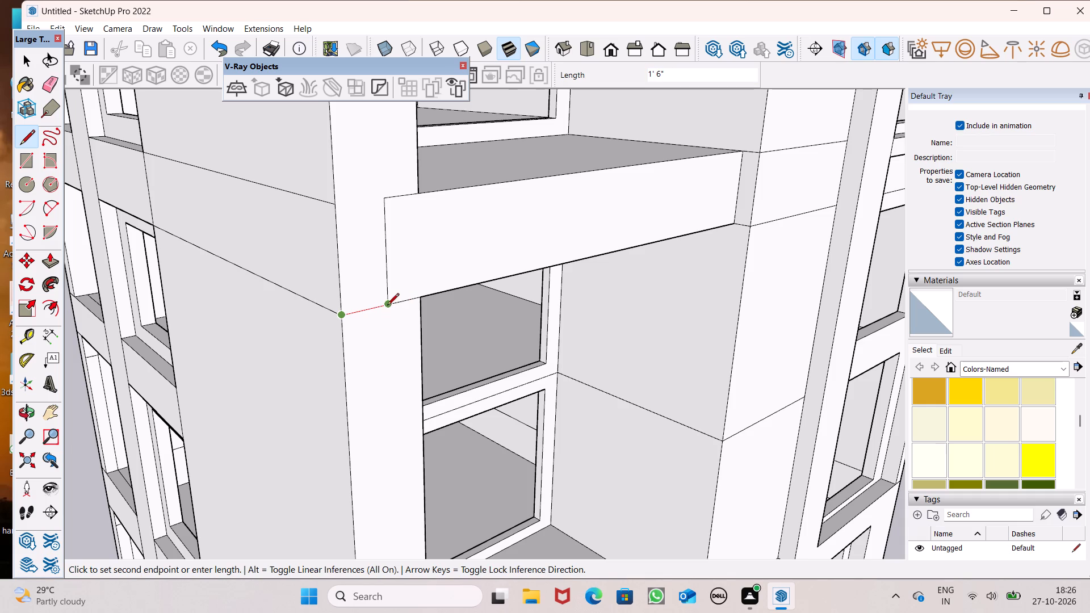
{"action": "left_click", "coordinate": [387, 306]}
{"action": "left_click", "coordinate": [337, 205]}
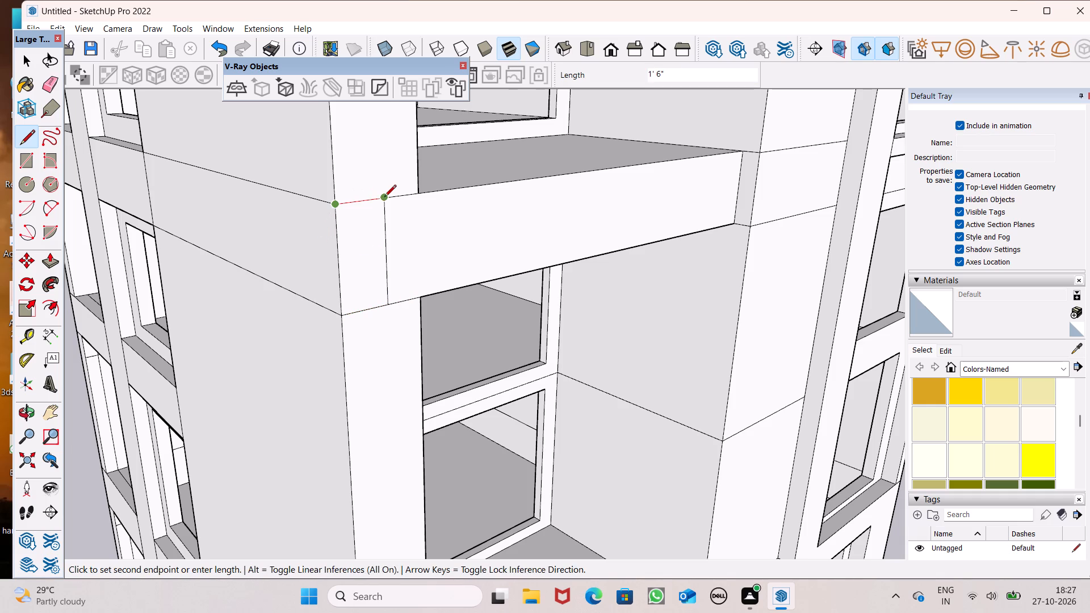
{"action": "left_click", "coordinate": [384, 198]}
Draw lines across the corner pillar, extending the lower balcony slab's top and bottom edges to the side-wall lines.
{"action": "scroll", "coordinate": [328, 163], "scroll_direction": "down", "scroll_amount": 15}
{"action": "scroll", "coordinate": [329, 251], "scroll_direction": "down", "scroll_amount": 5}
{"action": "scroll", "coordinate": [339, 325], "scroll_direction": "up", "scroll_amount": 7}
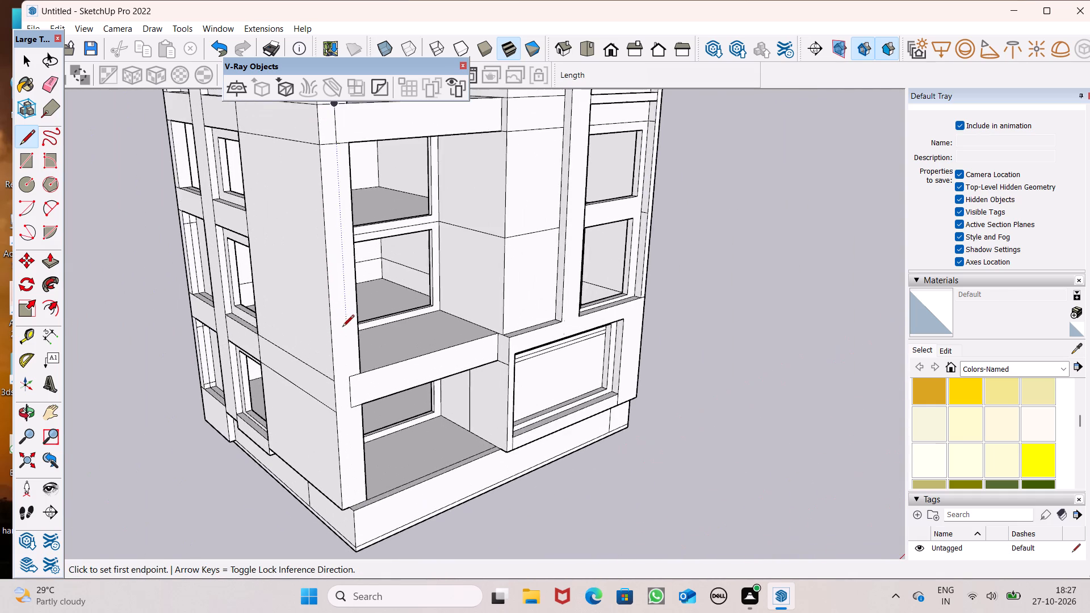
{"action": "scroll", "coordinate": [345, 358], "scroll_direction": "up", "scroll_amount": 12}
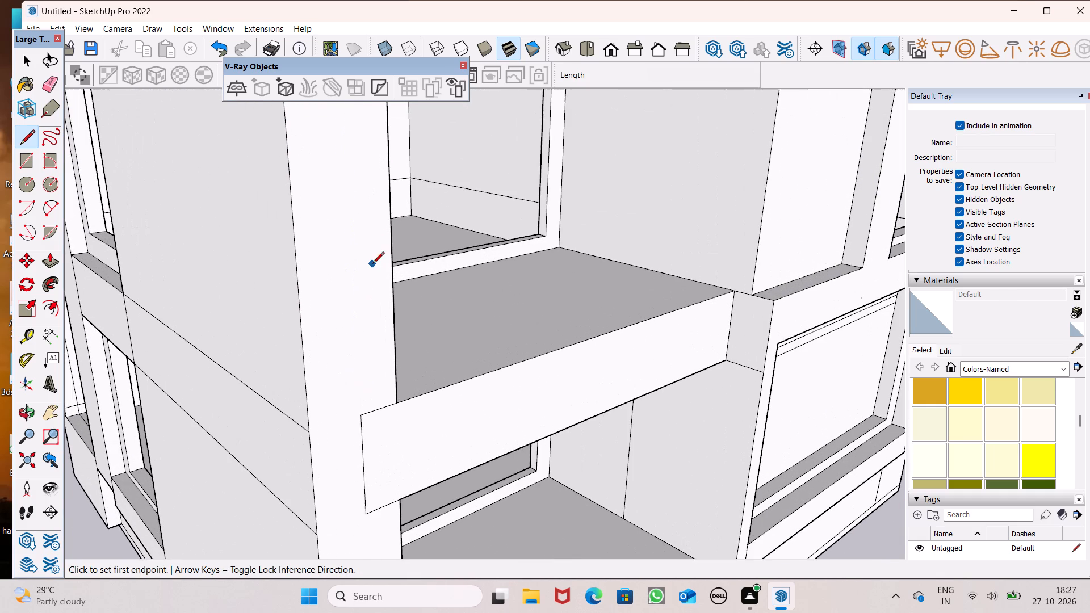
{"action": "scroll", "coordinate": [266, 463], "scroll_direction": "up", "scroll_amount": 4}
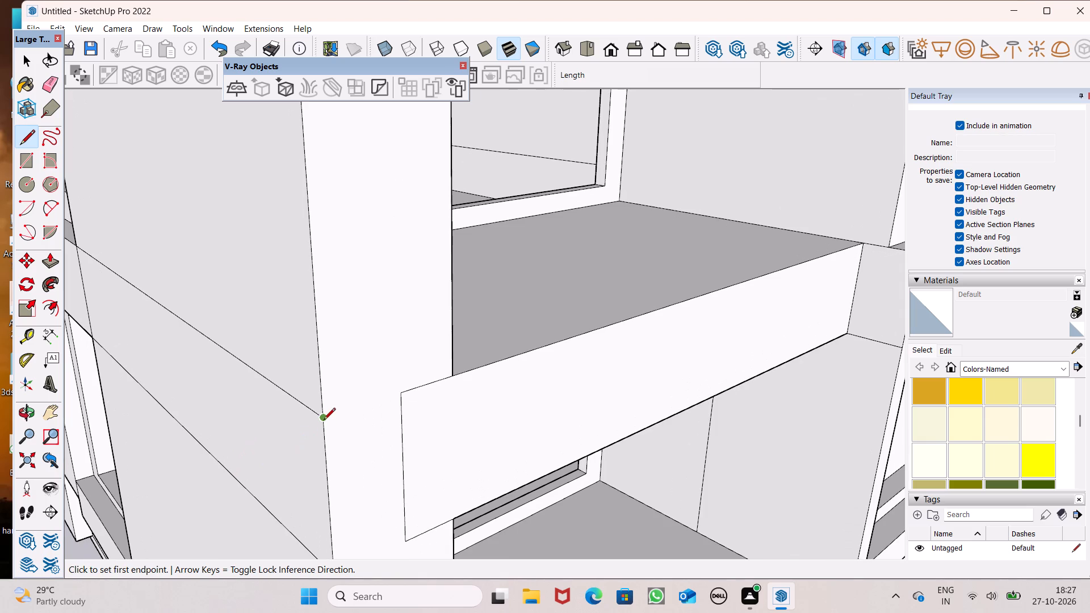
{"action": "left_click", "coordinate": [324, 420]}
{"action": "left_click", "coordinate": [403, 398]}
{"action": "scroll", "coordinate": [417, 296], "scroll_direction": "down", "scroll_amount": 6}
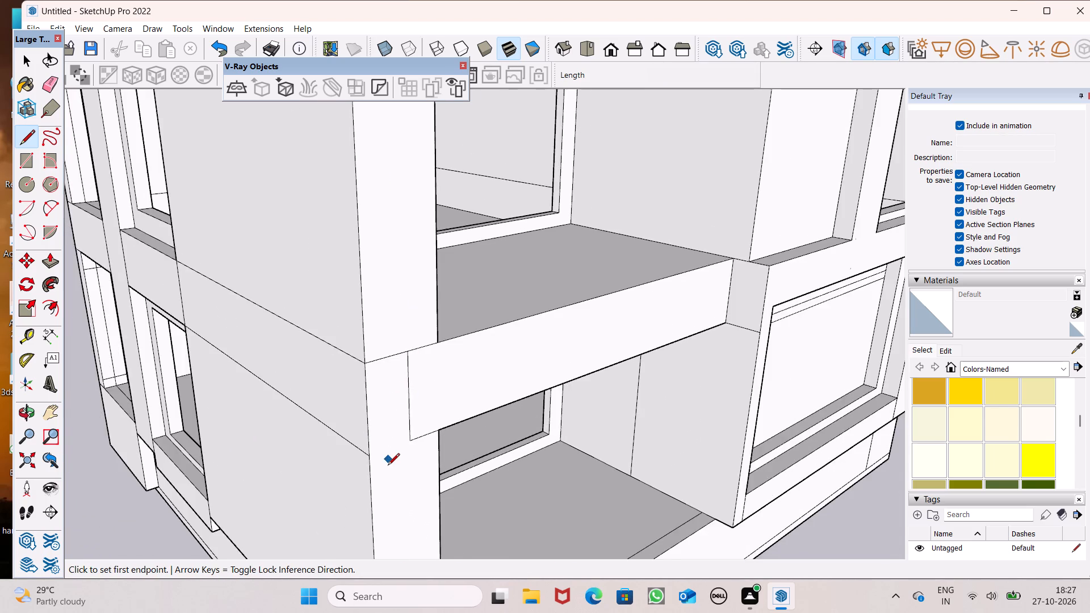
{"action": "scroll", "coordinate": [388, 466], "scroll_direction": "up", "scroll_amount": 5}
{"action": "left_click", "coordinate": [359, 450]}
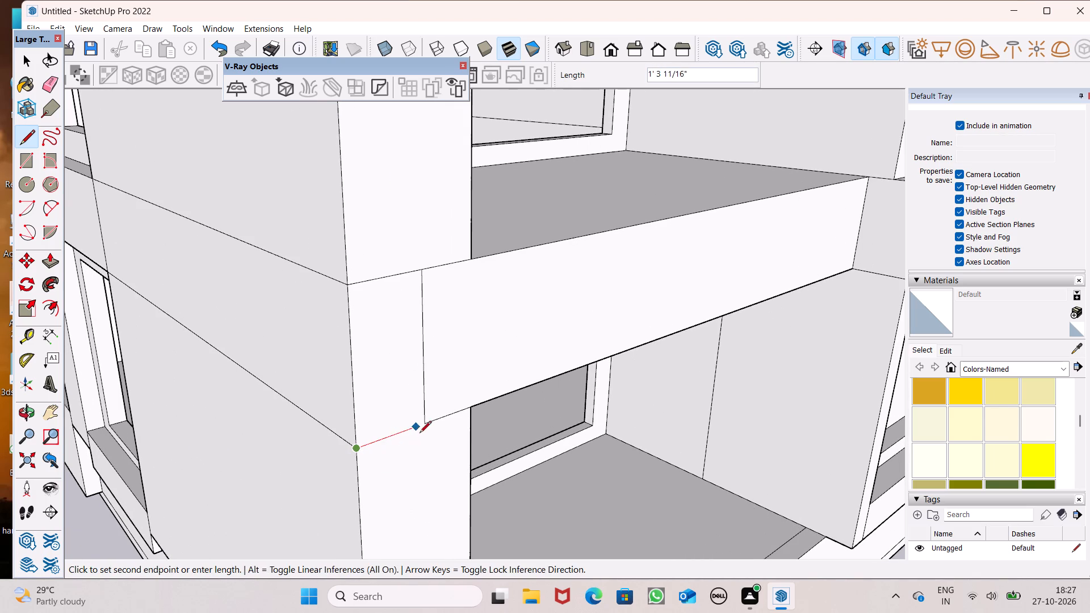
{"action": "left_click", "coordinate": [425, 430]}
Erase the vertical edge separating the upper balcony slab's front from the corner pillar.
{"action": "scroll", "coordinate": [414, 497], "scroll_direction": "down", "scroll_amount": 18}
{"action": "scroll", "coordinate": [400, 453], "scroll_direction": "down", "scroll_amount": 4}
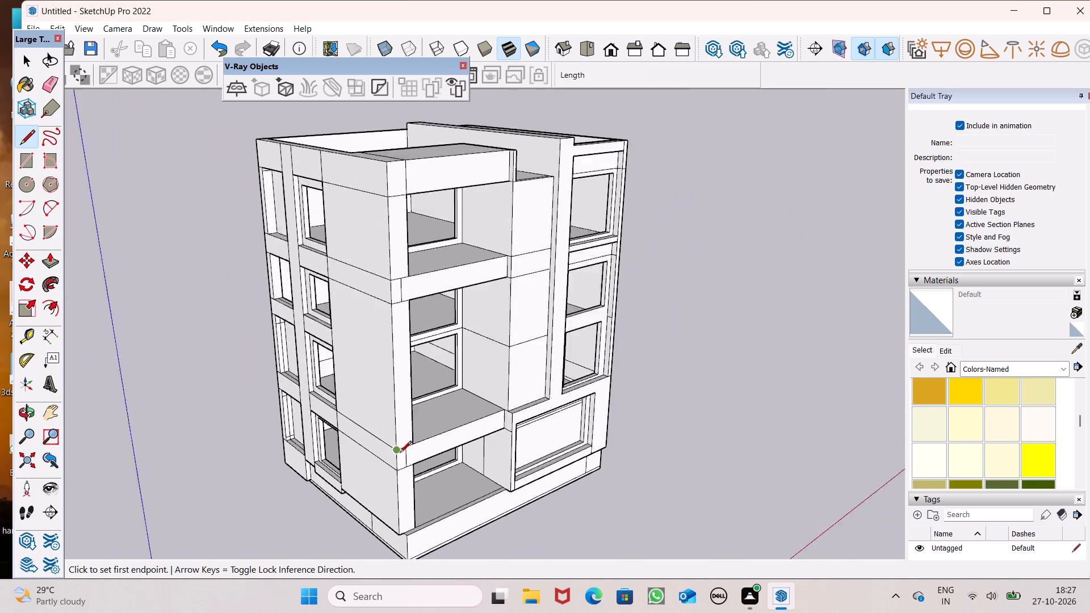
{"action": "scroll", "coordinate": [400, 454], "scroll_direction": "down", "scroll_amount": 2}
{"action": "scroll", "coordinate": [439, 318], "scroll_direction": "up", "scroll_amount": 3}
{"action": "scroll", "coordinate": [396, 195], "scroll_direction": "up", "scroll_amount": 3}
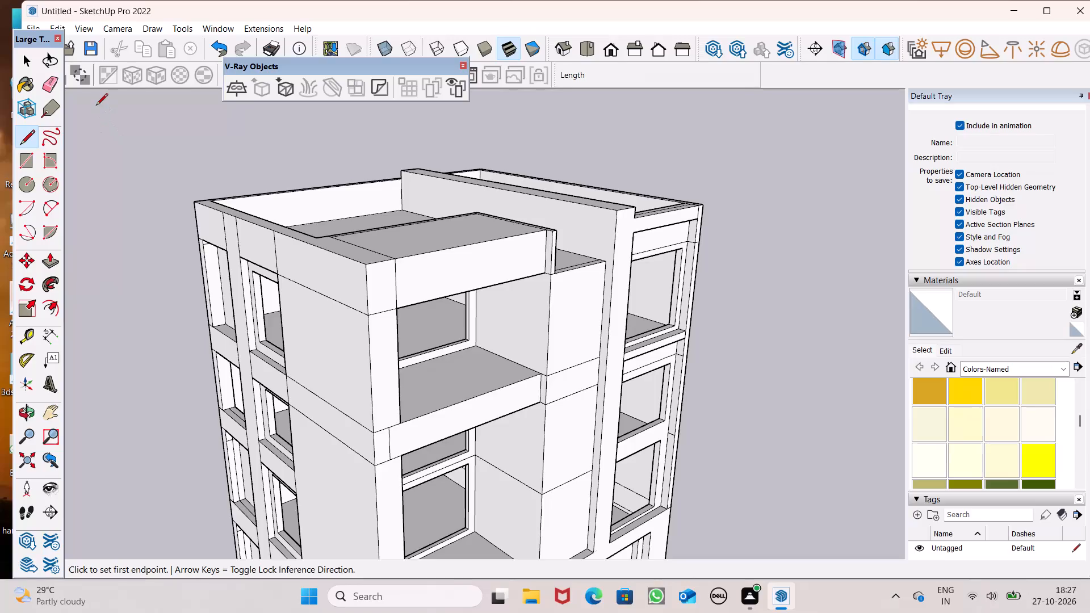
{"action": "left_click", "coordinate": [50, 91]}
{"action": "scroll", "coordinate": [290, 153], "scroll_direction": "down", "scroll_amount": 1}
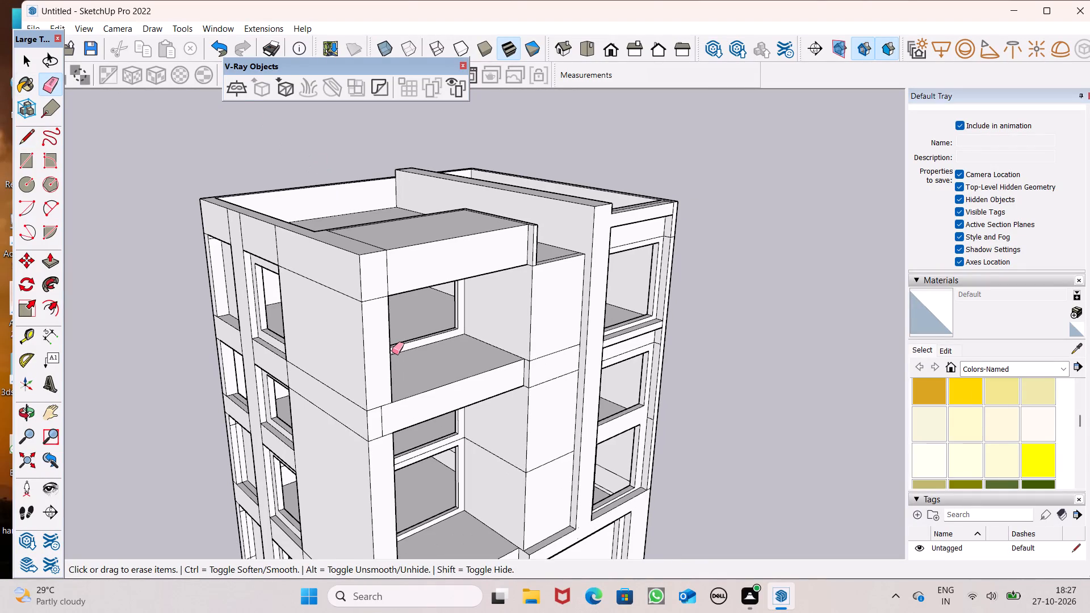
{"action": "scroll", "coordinate": [360, 408], "scroll_direction": "up", "scroll_amount": 6}
{"action": "left_click_drag", "start_coordinate": [402, 425], "coordinate": [396, 429]}
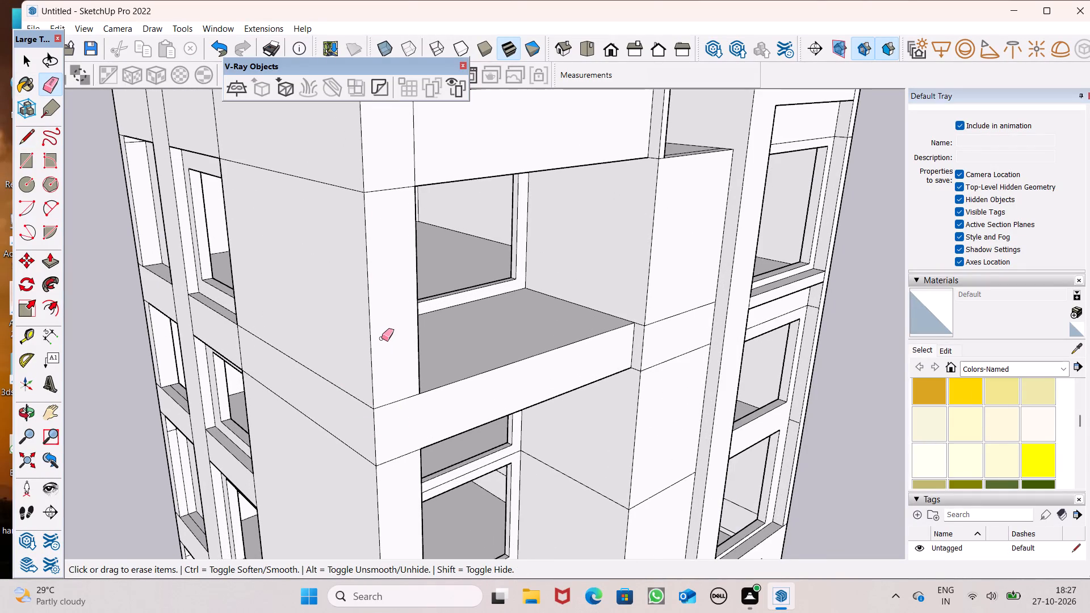
Erase the stray vertical and short horizontal lines on the jamb of the side facade's outer window just above ground-floor level.
{"action": "scroll", "coordinate": [378, 329], "scroll_direction": "down", "scroll_amount": 6}
{"action": "scroll", "coordinate": [459, 410], "scroll_direction": "down", "scroll_amount": 5}
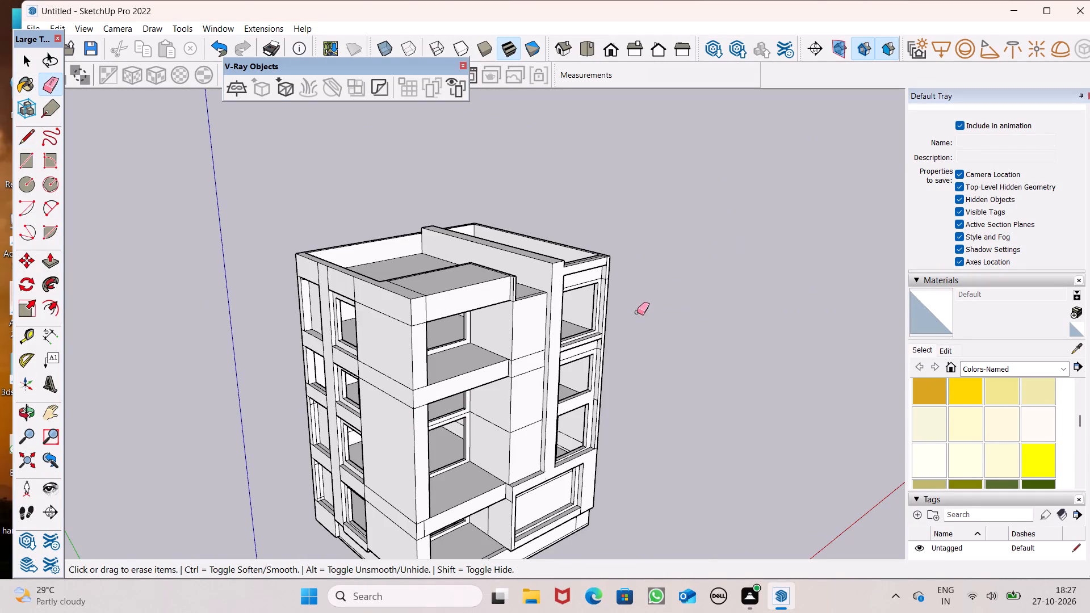
{"action": "scroll", "coordinate": [637, 312], "scroll_direction": "down", "scroll_amount": 2}
{"action": "scroll", "coordinate": [705, 296], "scroll_direction": "up", "scroll_amount": 1}
{"action": "scroll", "coordinate": [706, 295], "scroll_direction": "down", "scroll_amount": 2}
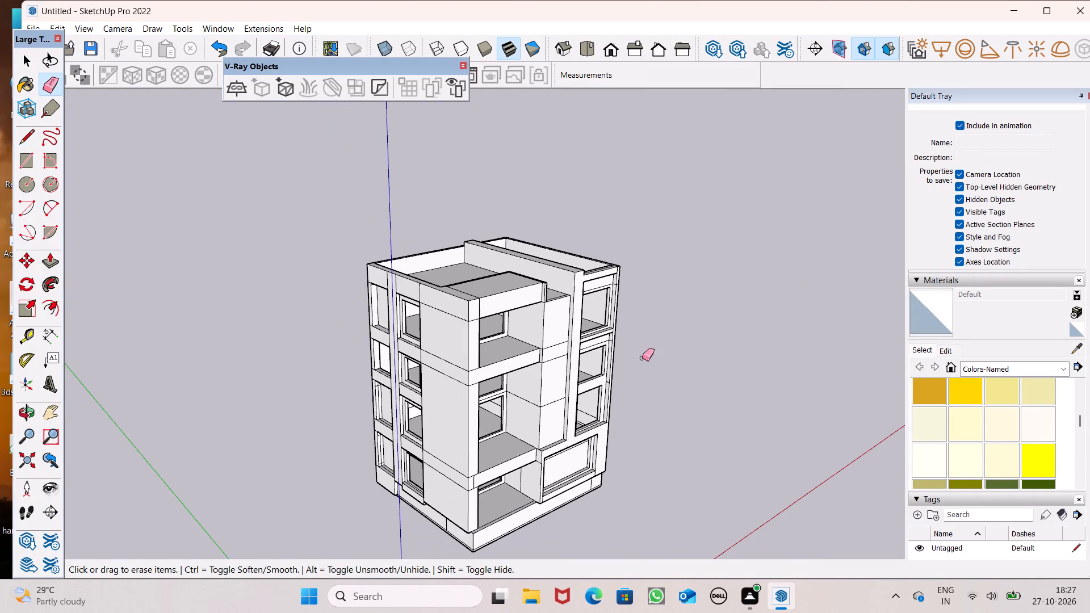
{"action": "middle_click_drag", "start_coordinate": [381, 443], "coordinate": [420, 428]}
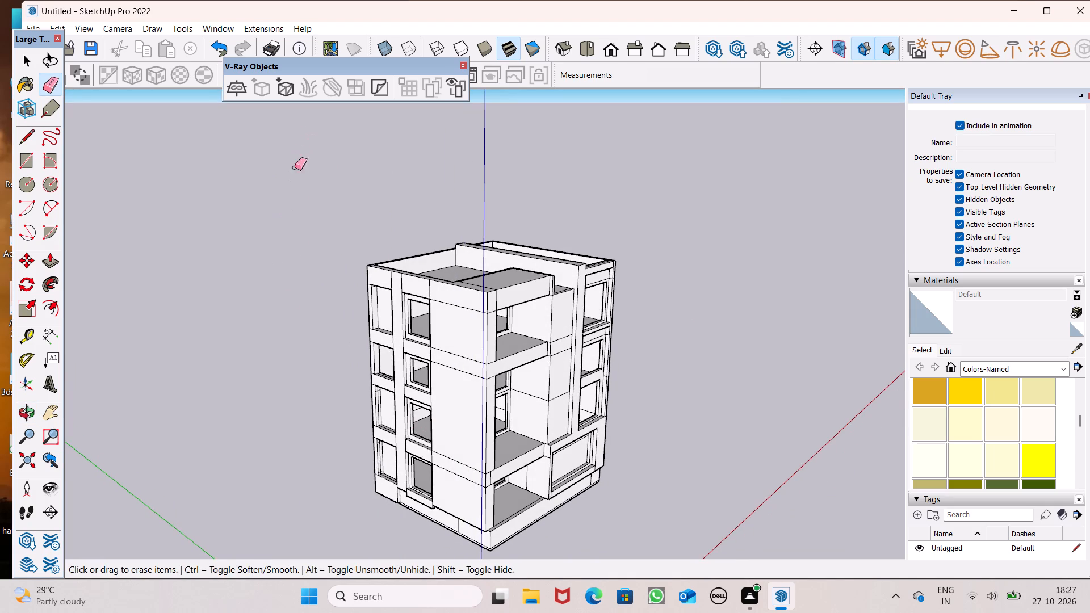
{"action": "scroll", "coordinate": [344, 386], "scroll_direction": "up", "scroll_amount": 15}
{"action": "scroll", "coordinate": [392, 409], "scroll_direction": "up", "scroll_amount": 4}
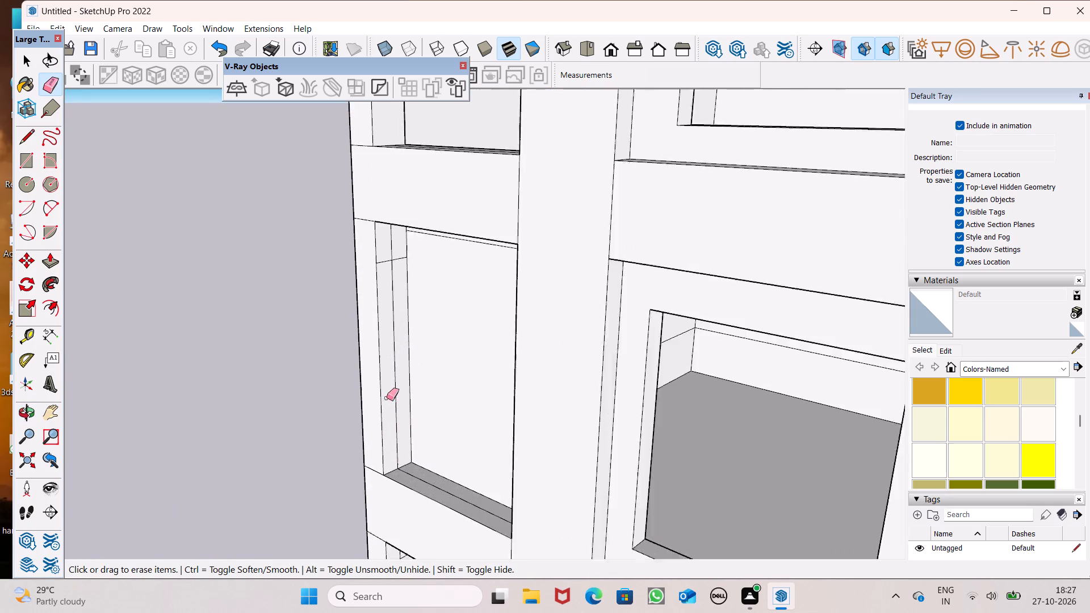
{"action": "scroll", "coordinate": [387, 398], "scroll_direction": "up", "scroll_amount": 1}
{"action": "scroll", "coordinate": [386, 381], "scroll_direction": "down", "scroll_amount": 6}
{"action": "scroll", "coordinate": [389, 295], "scroll_direction": "up", "scroll_amount": 4}
{"action": "left_click_drag", "start_coordinate": [389, 298], "coordinate": [390, 321]}
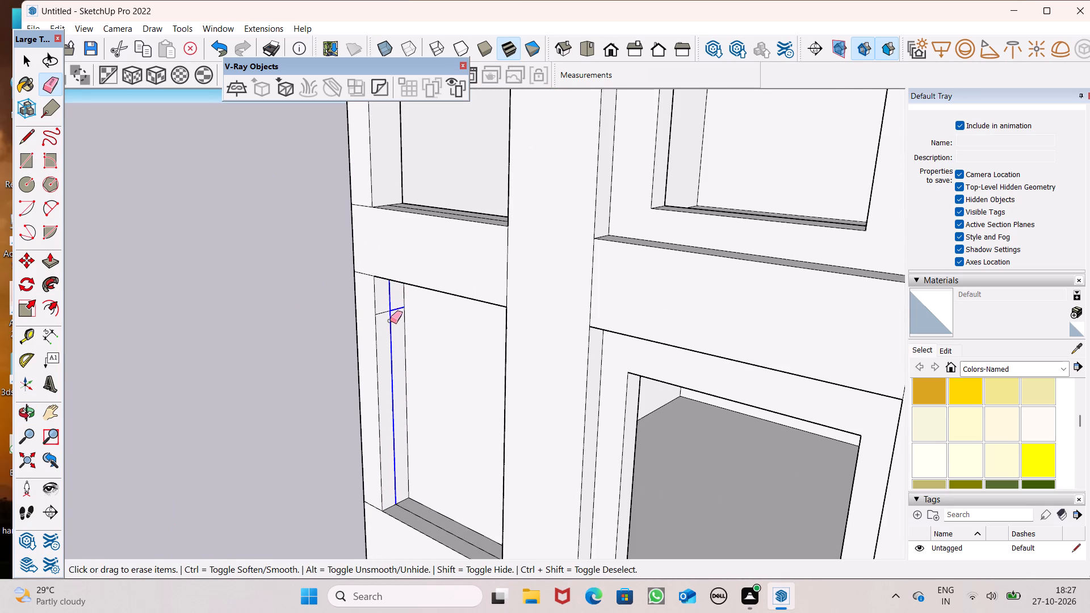
{"action": "left_click_drag", "start_coordinate": [390, 321], "coordinate": [391, 309]}
Erase the vertical and short horizontal lines near the top of the jamb in the side facade's outer ground-floor window.
{"action": "scroll", "coordinate": [385, 235], "scroll_direction": "down", "scroll_amount": 7}
{"action": "scroll", "coordinate": [360, 447], "scroll_direction": "up", "scroll_amount": 4}
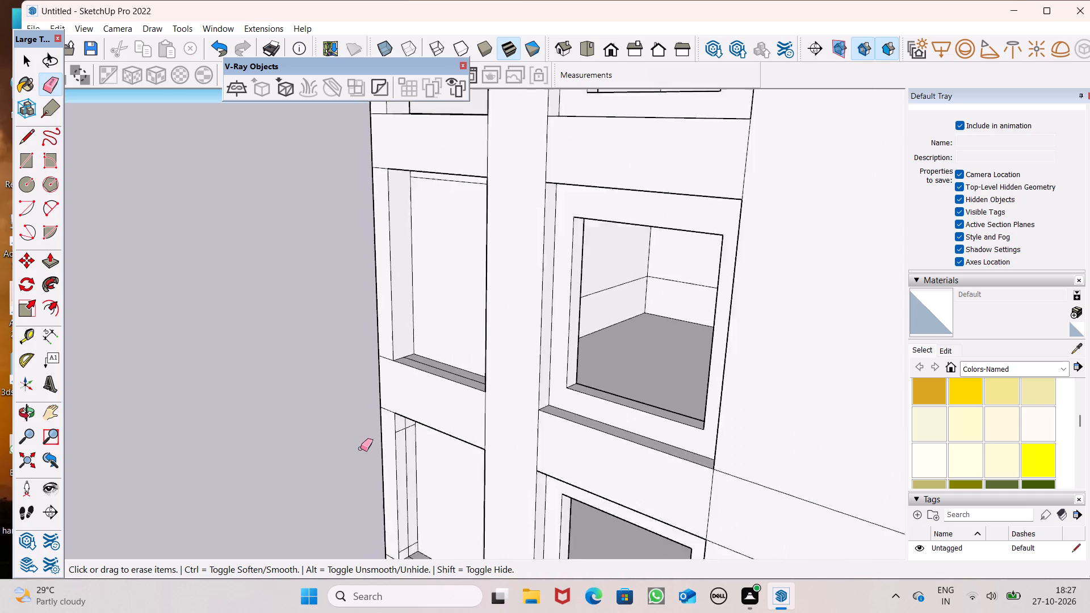
{"action": "scroll", "coordinate": [360, 448], "scroll_direction": "up", "scroll_amount": 7}
{"action": "left_click_drag", "start_coordinate": [439, 394], "coordinate": [433, 400]}
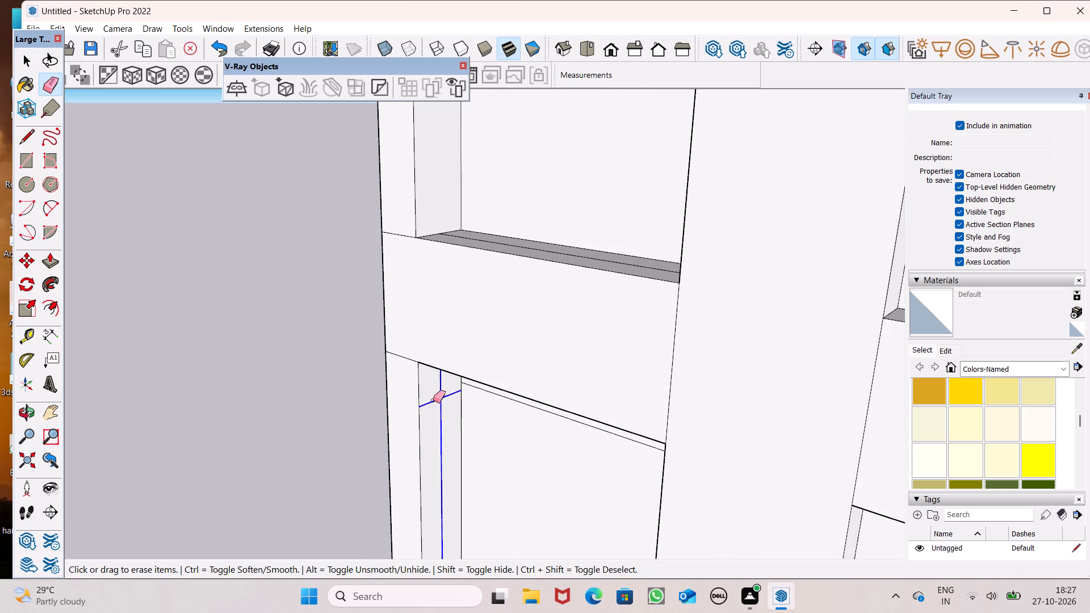
{"action": "left_click_drag", "start_coordinate": [433, 400], "coordinate": [434, 398]}
Erase the short stray lines at the bottom of the jamb and the lengthwise sill line in the side facade's outer ground-floor window.
{"action": "scroll", "coordinate": [384, 274], "scroll_direction": "down", "scroll_amount": 14}
{"action": "scroll", "coordinate": [362, 429], "scroll_direction": "up", "scroll_amount": 9}
{"action": "middle_click_drag", "start_coordinate": [413, 402], "coordinate": [453, 433]}
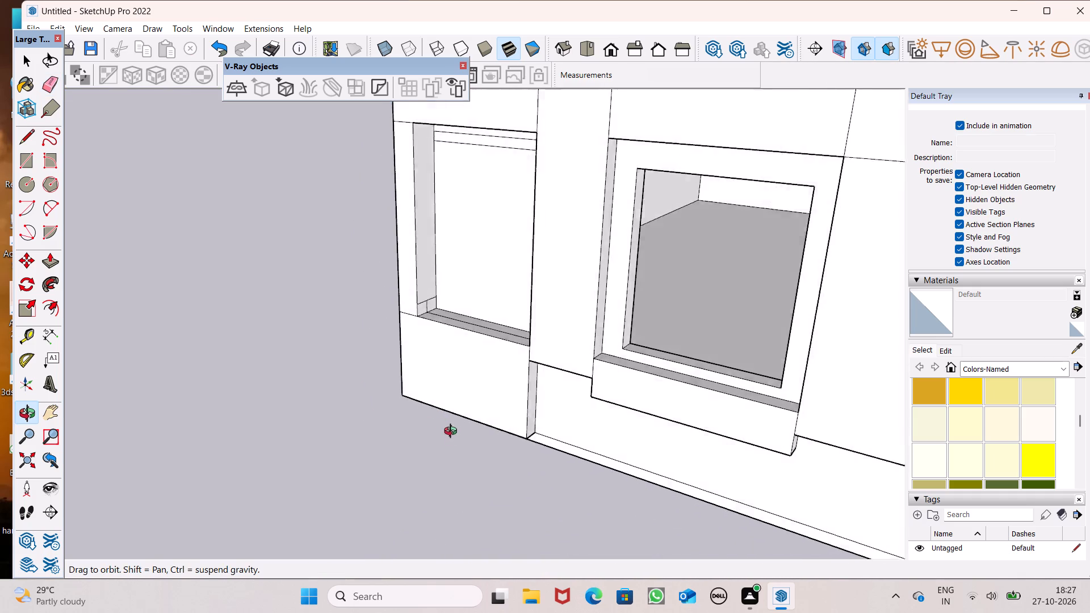
{"action": "middle_click_drag", "start_coordinate": [453, 433], "coordinate": [471, 448]}
{"action": "scroll", "coordinate": [463, 359], "scroll_direction": "up", "scroll_amount": 7}
{"action": "scroll", "coordinate": [403, 187], "scroll_direction": "up", "scroll_amount": 5}
{"action": "left_click_drag", "start_coordinate": [384, 275], "coordinate": [383, 282]}
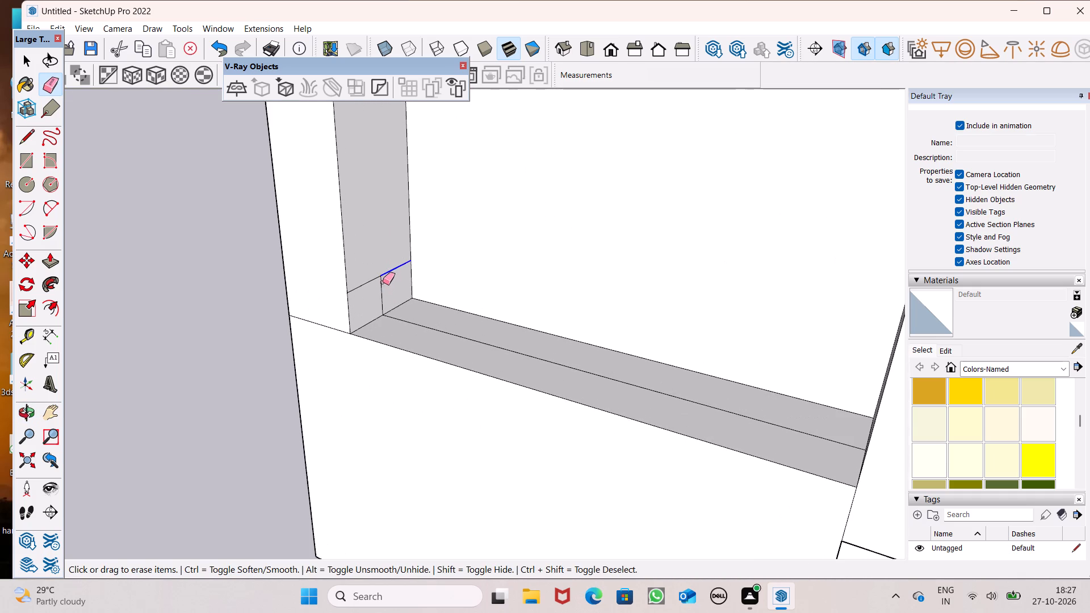
{"action": "left_click_drag", "start_coordinate": [383, 282], "coordinate": [369, 273]}
{"action": "left_click_drag", "start_coordinate": [418, 318], "coordinate": [416, 325]}
{"action": "left_click", "coordinate": [412, 330]}
Erase the three horizontal lines crossing the tall blank panel between the front facade's balconies and its window column.
{"action": "scroll", "coordinate": [383, 293], "scroll_direction": "down", "scroll_amount": 4}
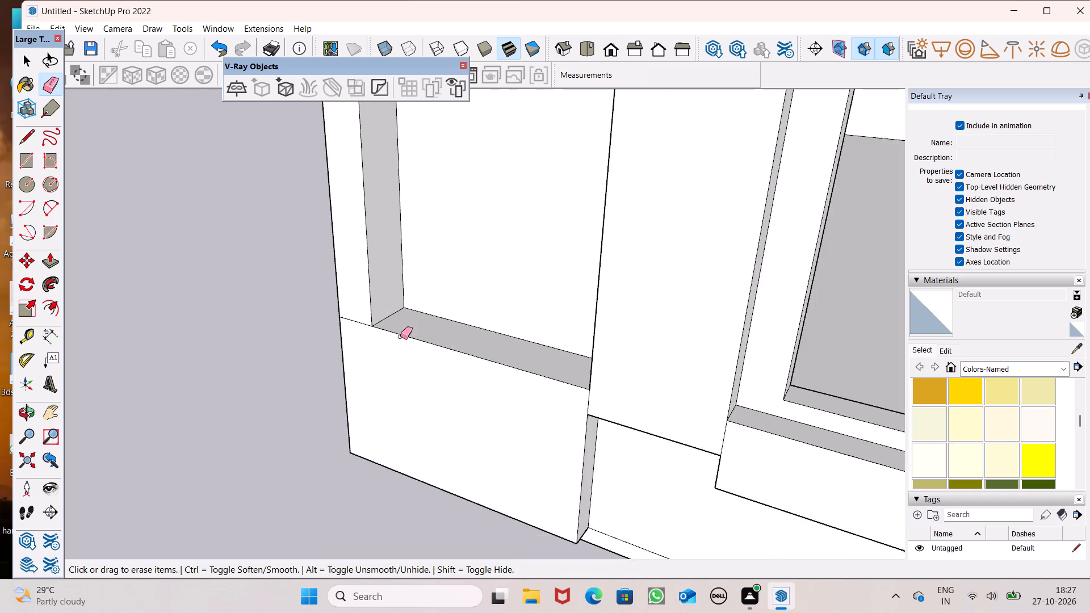
{"action": "scroll", "coordinate": [400, 337], "scroll_direction": "down", "scroll_amount": 10}
{"action": "middle_click_drag", "start_coordinate": [463, 318], "coordinate": [527, 253]}
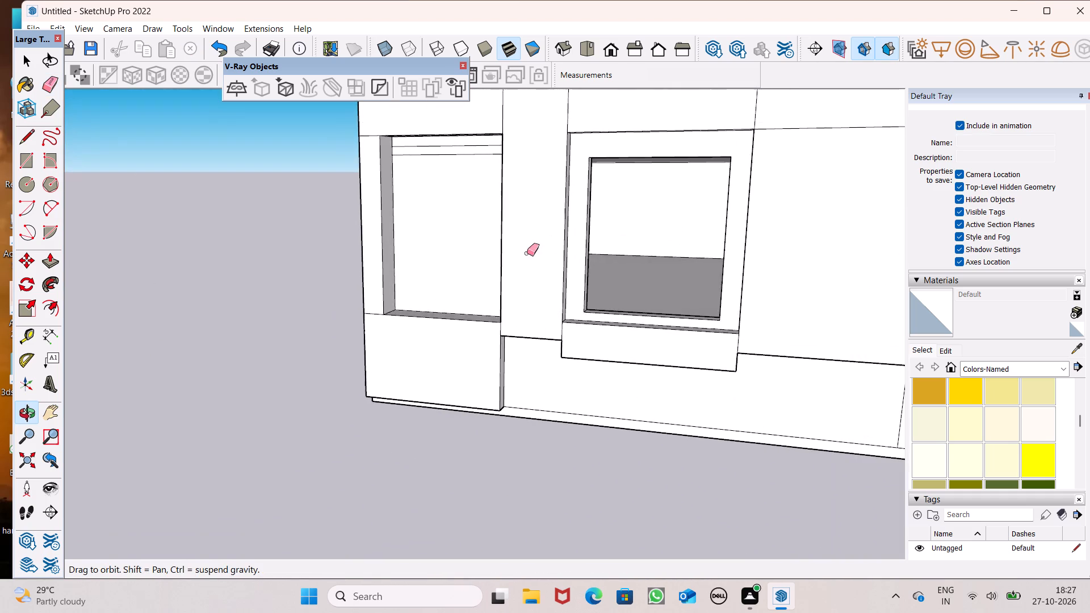
{"action": "middle_click_drag", "start_coordinate": [527, 253], "coordinate": [529, 251]}
{"action": "scroll", "coordinate": [514, 289], "scroll_direction": "down", "scroll_amount": 7}
{"action": "scroll", "coordinate": [474, 322], "scroll_direction": "down", "scroll_amount": 8}
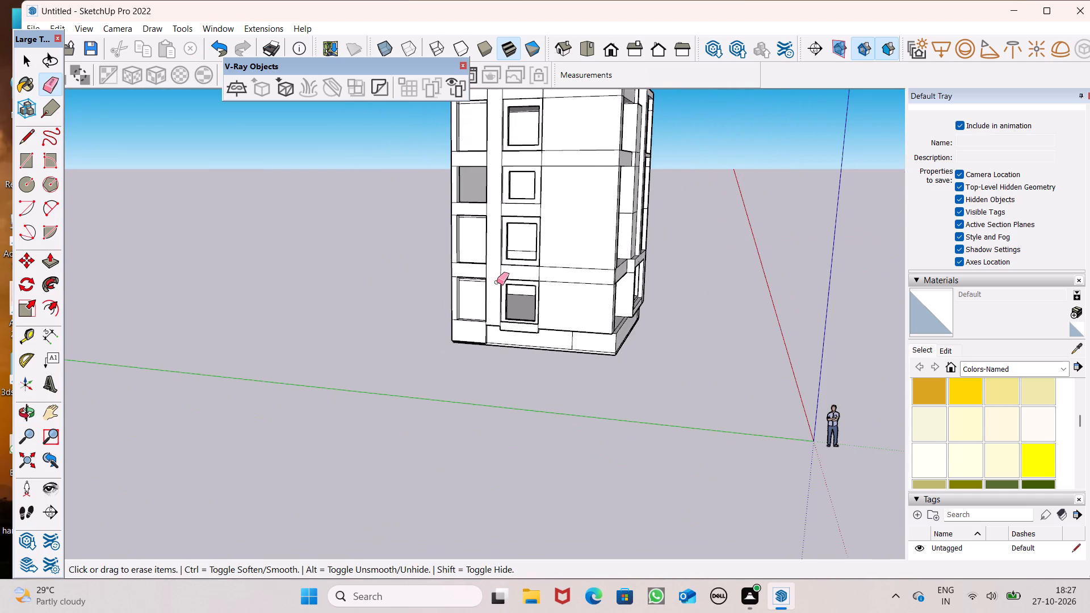
{"action": "scroll", "coordinate": [497, 282], "scroll_direction": "up", "scroll_amount": 5}
{"action": "scroll", "coordinate": [497, 282], "scroll_direction": "down", "scroll_amount": 4}
{"action": "scroll", "coordinate": [642, 203], "scroll_direction": "up", "scroll_amount": 1}
{"action": "middle_click_drag", "start_coordinate": [642, 203], "coordinate": [454, 330]}
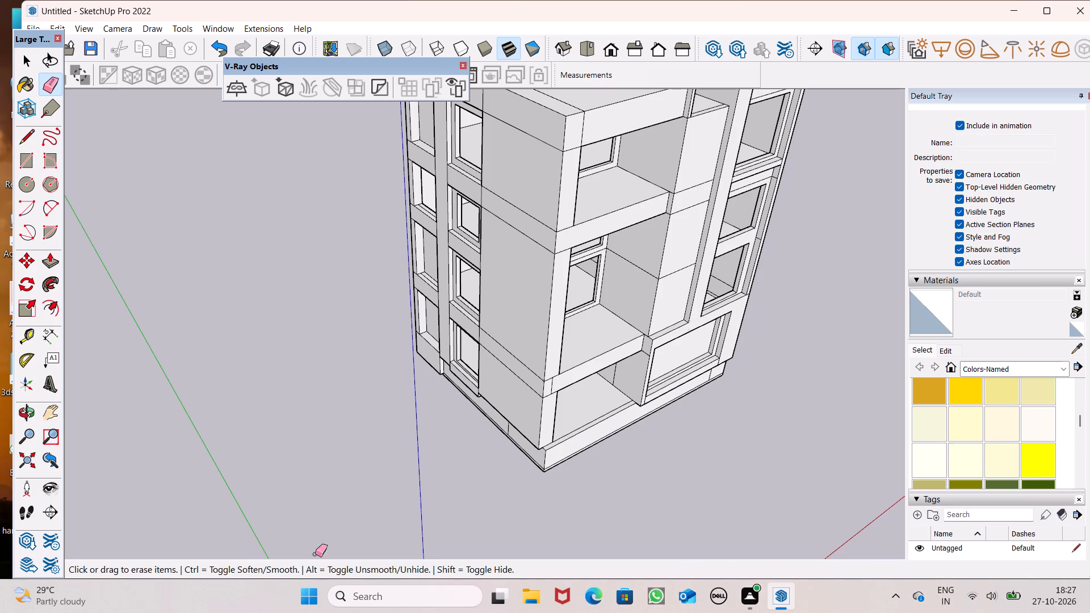
{"action": "scroll", "coordinate": [544, 353], "scroll_direction": "down", "scroll_amount": 5}
{"action": "middle_click_drag", "start_coordinate": [613, 404], "coordinate": [349, 305]}
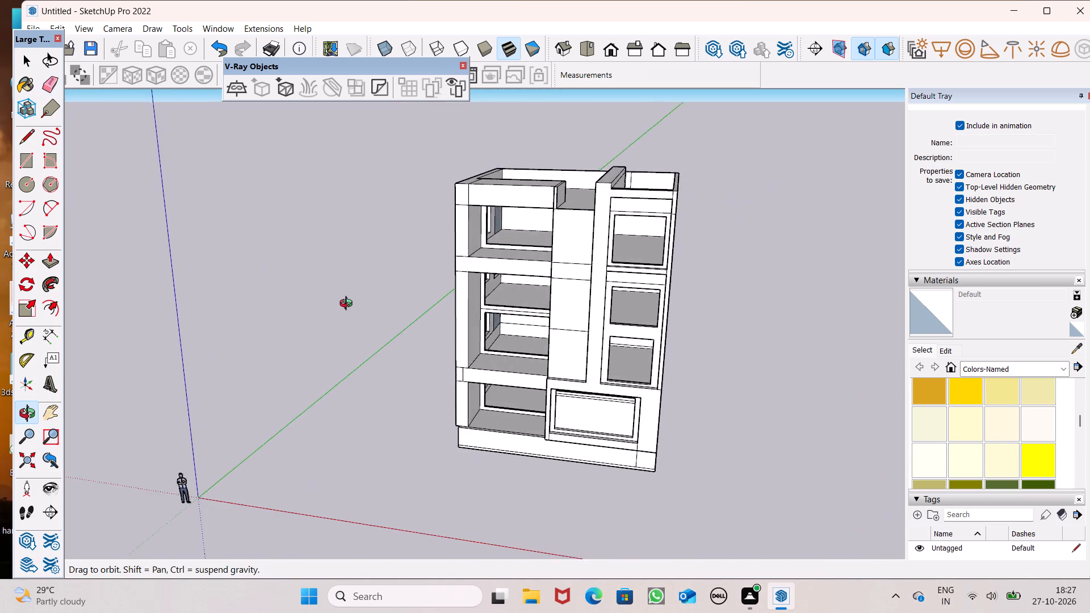
{"action": "middle_click_drag", "start_coordinate": [349, 305], "coordinate": [433, 278]}
{"action": "scroll", "coordinate": [363, 272], "scroll_direction": "up", "scroll_amount": 2}
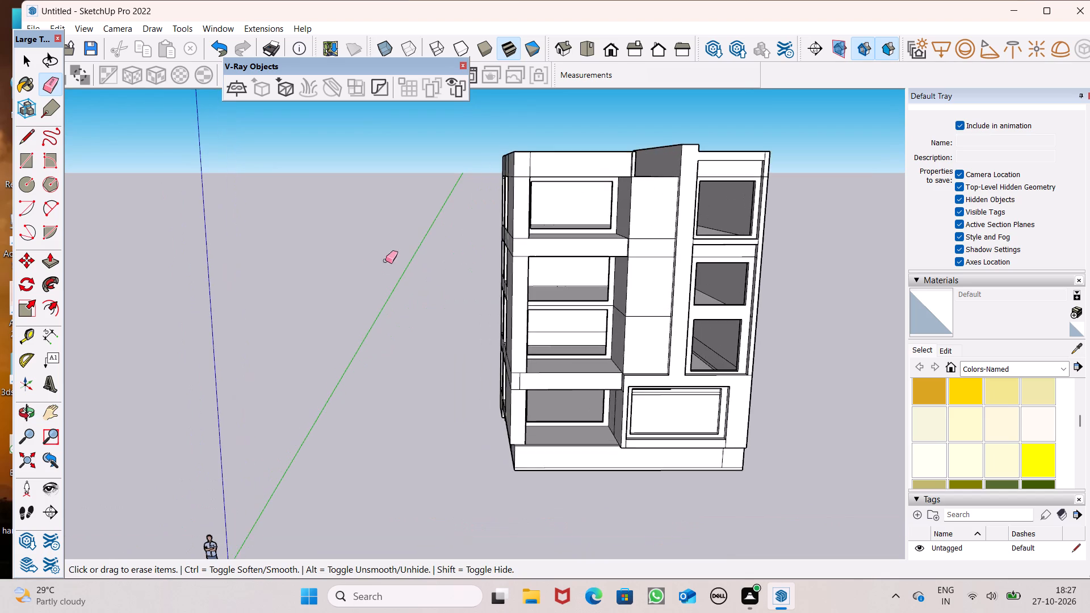
{"action": "scroll", "coordinate": [712, 309], "scroll_direction": "up", "scroll_amount": 1}
{"action": "middle_click_drag", "start_coordinate": [713, 314], "coordinate": [665, 460]}
{"action": "scroll", "coordinate": [619, 391], "scroll_direction": "up", "scroll_amount": 3}
{"action": "left_click_drag", "start_coordinate": [639, 272], "coordinate": [633, 361]}
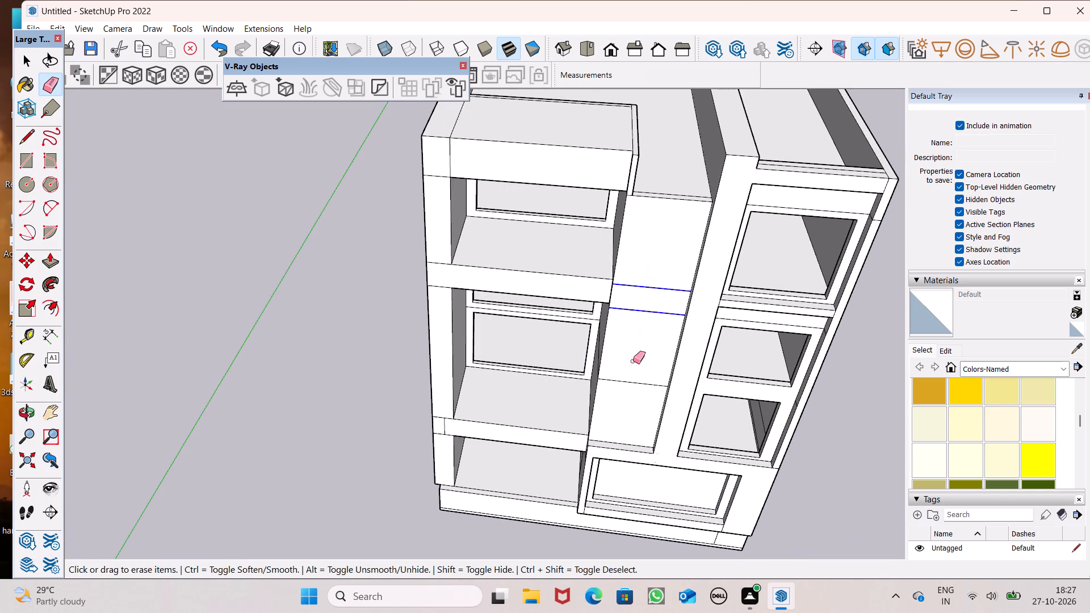
{"action": "left_click_drag", "start_coordinate": [633, 361], "coordinate": [626, 400]}
Erase the mid-height horizontal line on the inner side wall of the balcony recess between the two balcony slabs.
{"action": "middle_click_drag", "start_coordinate": [637, 411], "coordinate": [668, 328]}
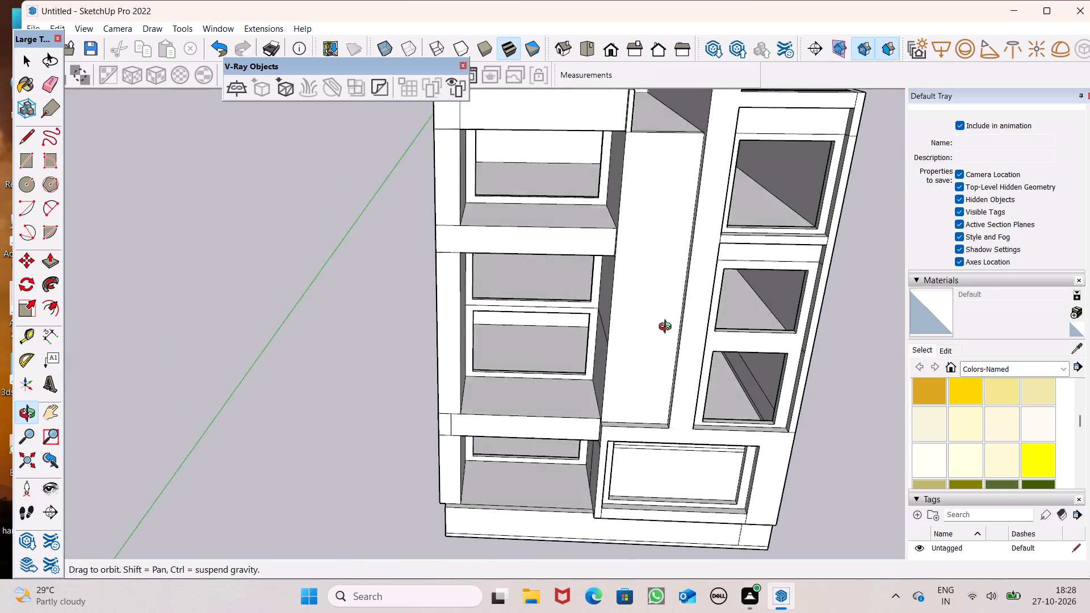
{"action": "middle_click_drag", "start_coordinate": [668, 328], "coordinate": [695, 258]}
{"action": "scroll", "coordinate": [695, 258], "scroll_direction": "up", "scroll_amount": 1}
{"action": "middle_click_drag", "start_coordinate": [672, 298], "coordinate": [756, 295]}
{"action": "scroll", "coordinate": [756, 292], "scroll_direction": "up", "scroll_amount": 1}
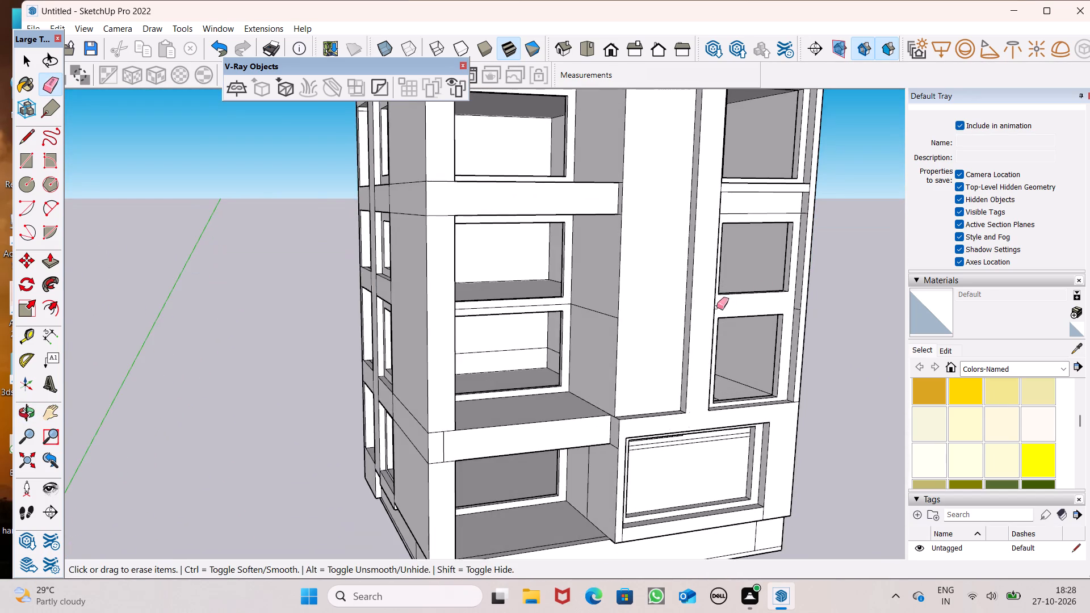
{"action": "scroll", "coordinate": [681, 310], "scroll_direction": "up", "scroll_amount": 2}
{"action": "middle_click_drag", "start_coordinate": [653, 318], "coordinate": [684, 333]}
{"action": "scroll", "coordinate": [619, 313], "scroll_direction": "up", "scroll_amount": 5}
{"action": "left_click_drag", "start_coordinate": [590, 313], "coordinate": [587, 332]}
Erase the short lines joining the upper balcony slab's end to the tall blank panel at the slab's top and bottom.
{"action": "scroll", "coordinate": [590, 329], "scroll_direction": "down", "scroll_amount": 4}
{"action": "middle_click_drag", "start_coordinate": [623, 338], "coordinate": [704, 309]}
{"action": "scroll", "coordinate": [655, 221], "scroll_direction": "down", "scroll_amount": 6}
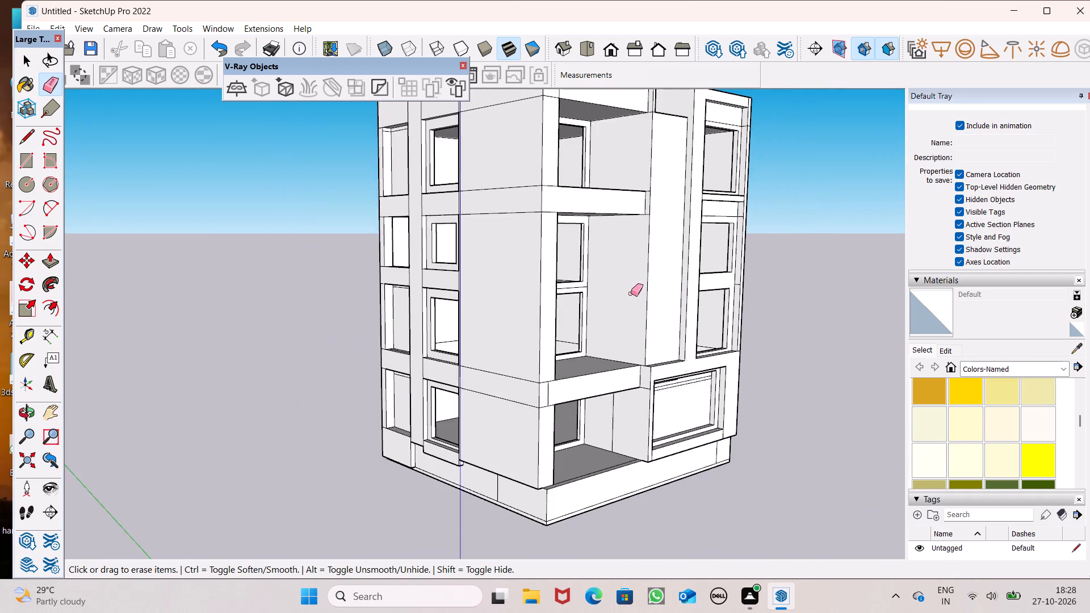
{"action": "scroll", "coordinate": [648, 143], "scroll_direction": "up", "scroll_amount": 14}
{"action": "left_click_drag", "start_coordinate": [644, 260], "coordinate": [648, 272]}
{"action": "scroll", "coordinate": [634, 331], "scroll_direction": "up", "scroll_amount": 5}
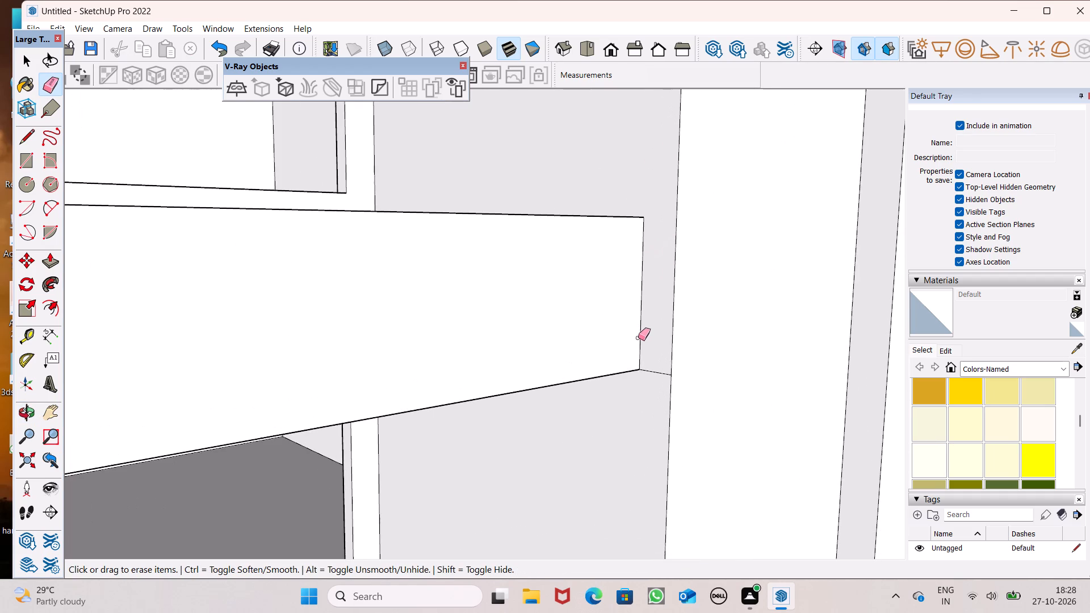
{"action": "left_click_drag", "start_coordinate": [654, 367], "coordinate": [644, 375]}
Examine the top-floor balcony recess, upper slab and roof overhang for remaining mismatches.
{"action": "scroll", "coordinate": [656, 424], "scroll_direction": "down", "scroll_amount": 6}
{"action": "scroll", "coordinate": [671, 366], "scroll_direction": "down", "scroll_amount": 5}
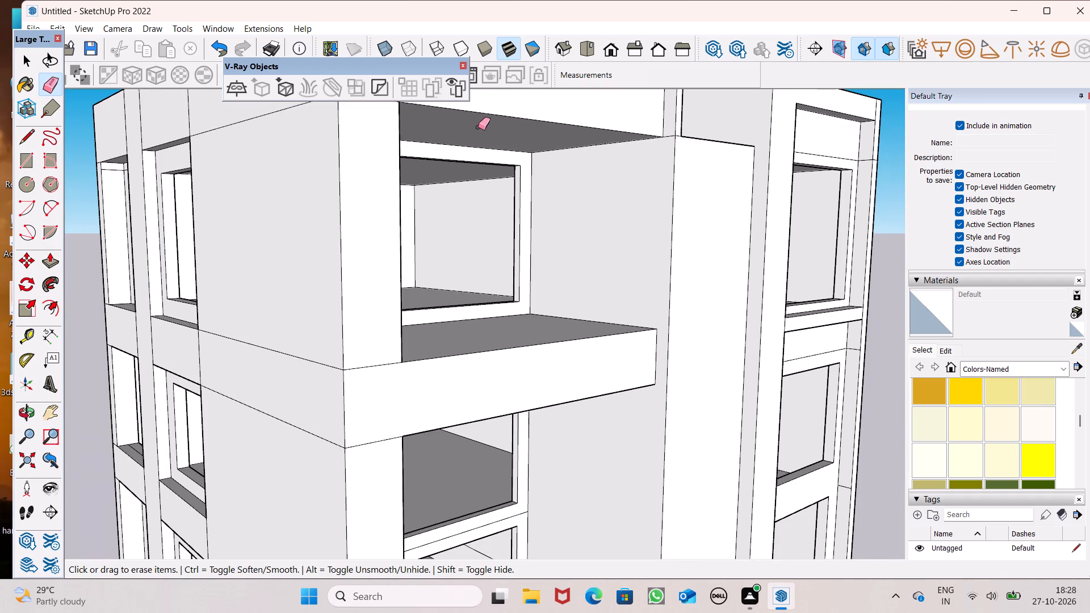
{"action": "scroll", "coordinate": [533, 305], "scroll_direction": "down", "scroll_amount": 5}
{"action": "scroll", "coordinate": [627, 322], "scroll_direction": "down", "scroll_amount": 1}
{"action": "middle_click_drag", "start_coordinate": [655, 322], "coordinate": [658, 347]}
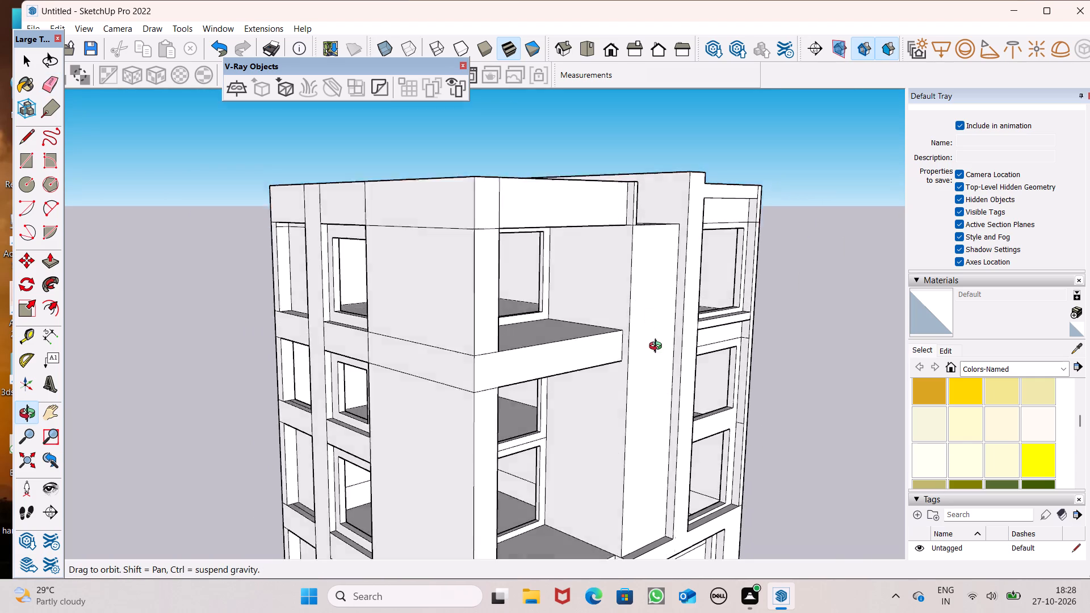
{"action": "middle_click_drag", "start_coordinate": [658, 347], "coordinate": [648, 339]}
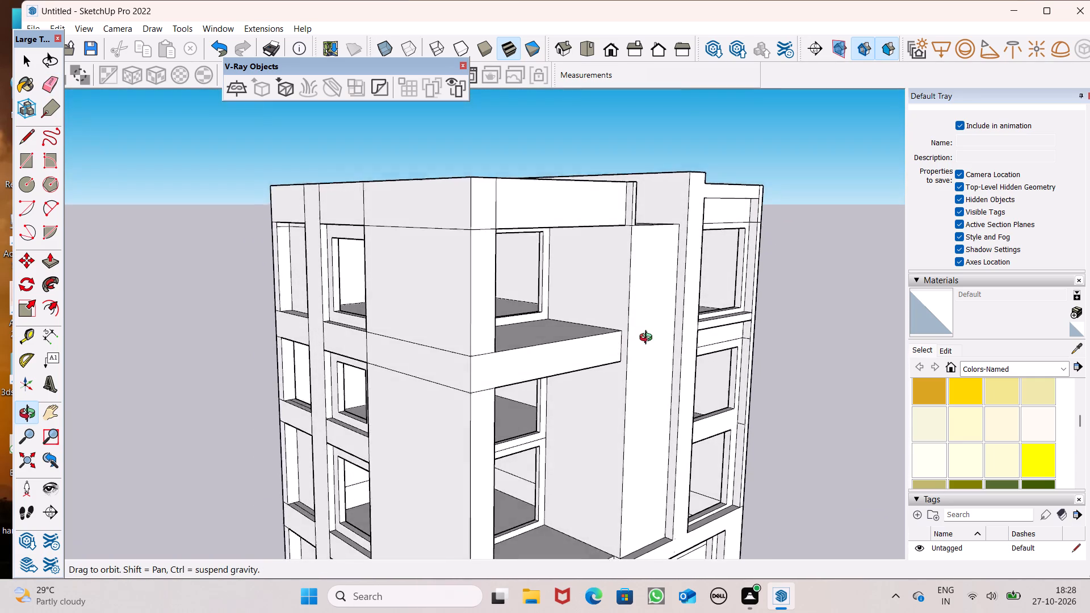
{"action": "middle_click_drag", "start_coordinate": [648, 339], "coordinate": [632, 348]}
{"action": "scroll", "coordinate": [619, 293], "scroll_direction": "down", "scroll_amount": 2}
{"action": "middle_click_drag", "start_coordinate": [619, 293], "coordinate": [580, 307]}
{"action": "scroll", "coordinate": [580, 306], "scroll_direction": "up", "scroll_amount": 4}
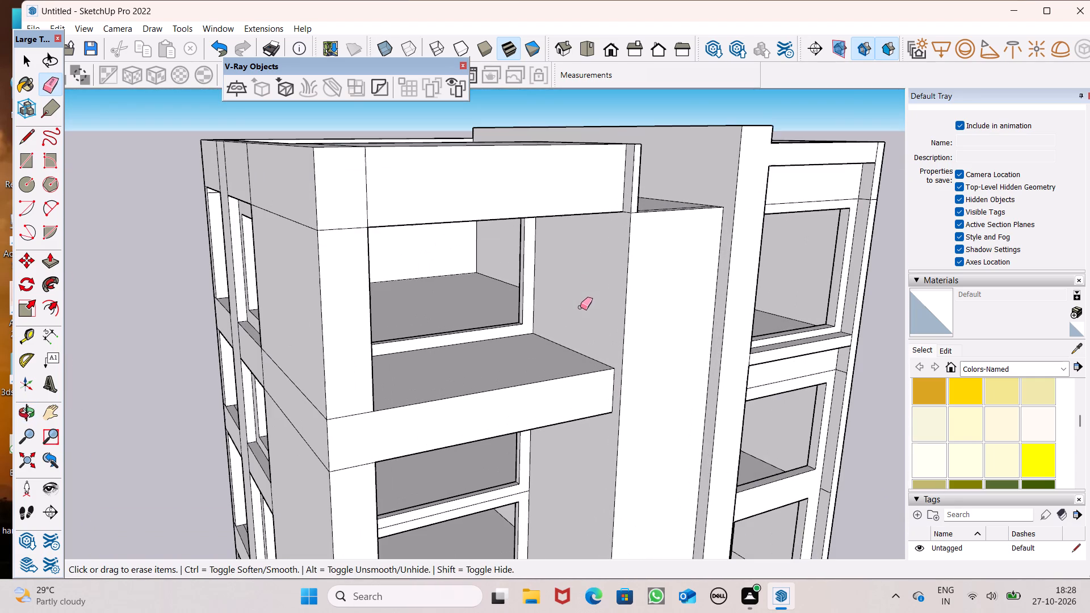
{"action": "scroll", "coordinate": [580, 307], "scroll_direction": "up", "scroll_amount": 1}
Push/Pull the balcony recess's inner side wall toward the corner pillar in two moves, the second about 3 5/8".
{"action": "left_click", "coordinate": [45, 266]}
{"action": "scroll", "coordinate": [351, 264], "scroll_direction": "down", "scroll_amount": 6}
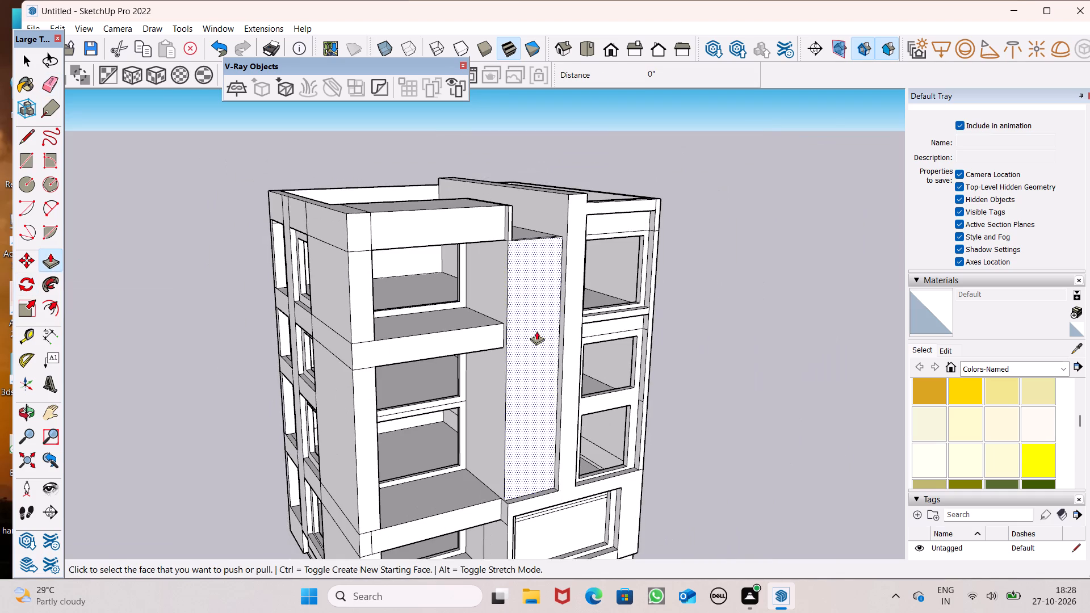
{"action": "scroll", "coordinate": [537, 345], "scroll_direction": "down", "scroll_amount": 4}
{"action": "scroll", "coordinate": [509, 431], "scroll_direction": "up", "scroll_amount": 10}
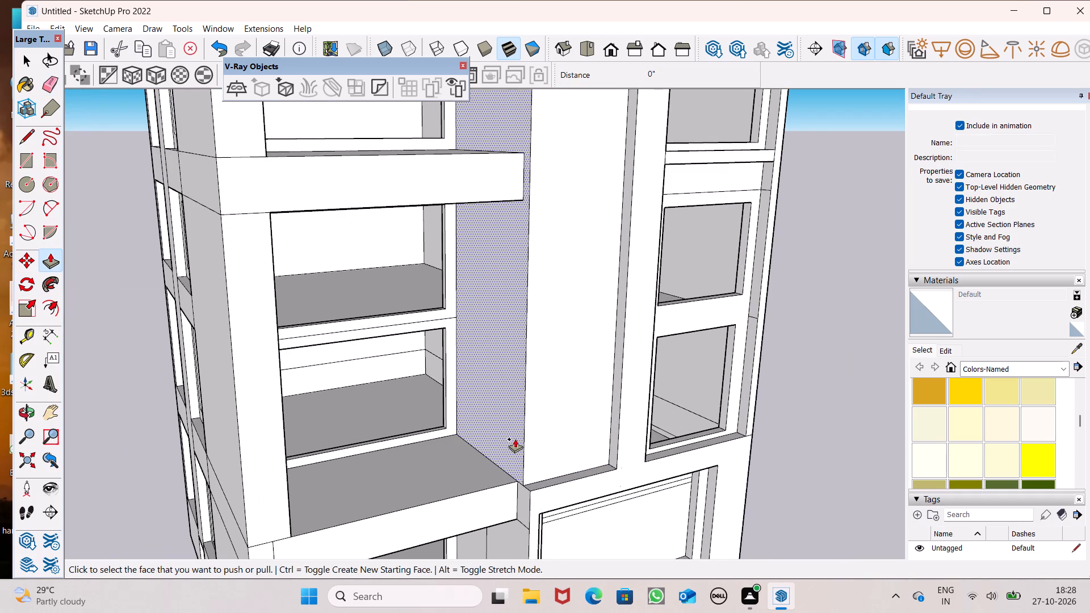
{"action": "left_click_drag", "start_coordinate": [520, 446], "coordinate": [516, 454]}
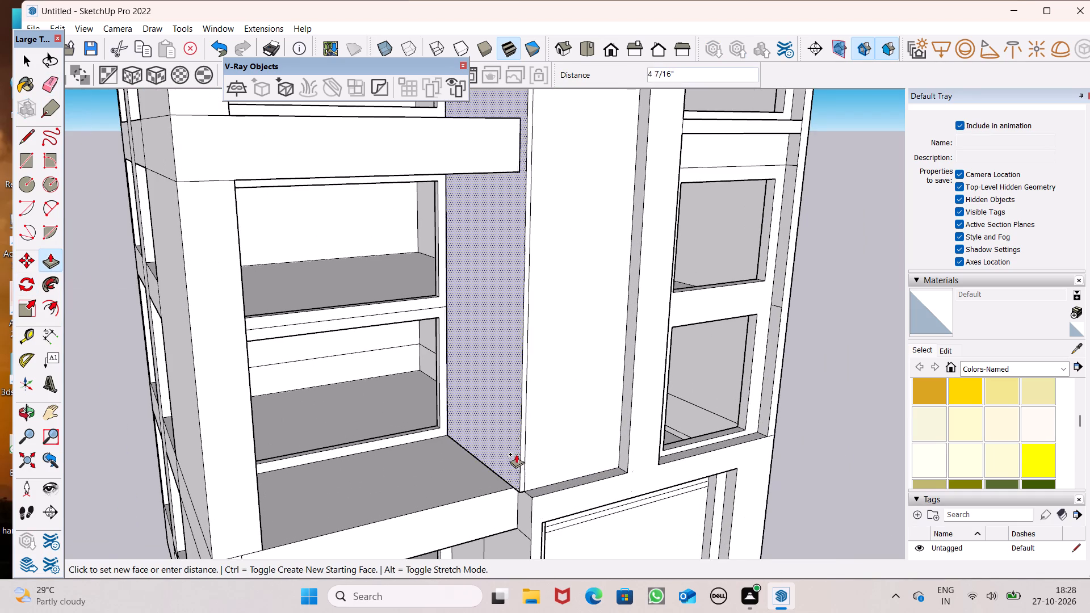
{"action": "left_click_drag", "start_coordinate": [516, 454], "coordinate": [515, 455]}
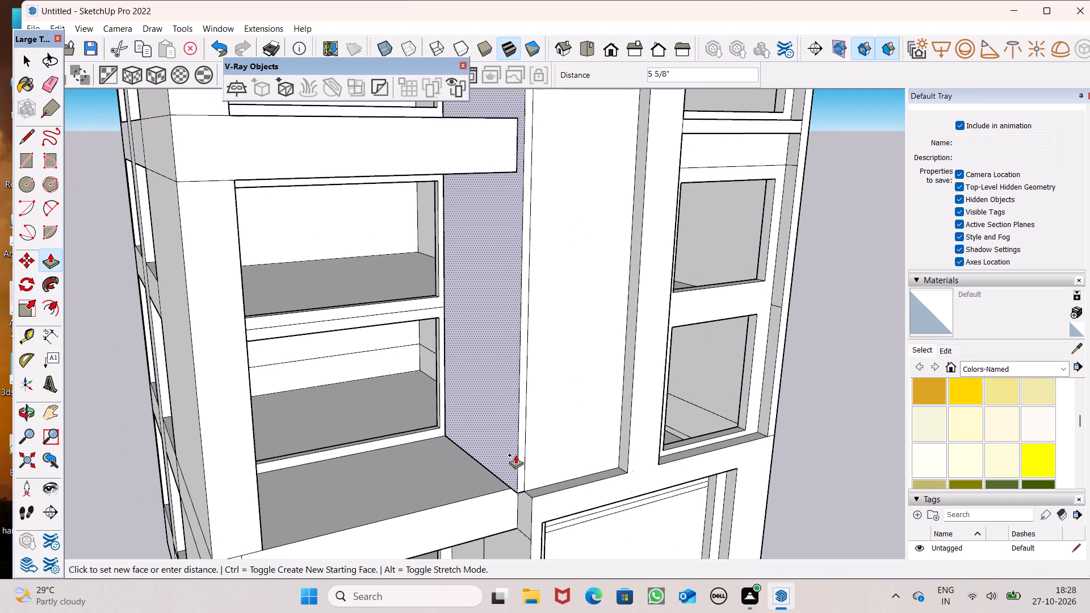
{"action": "left_click_drag", "start_coordinate": [515, 455], "coordinate": [513, 455]}
{"action": "left_click", "coordinate": [502, 447]}
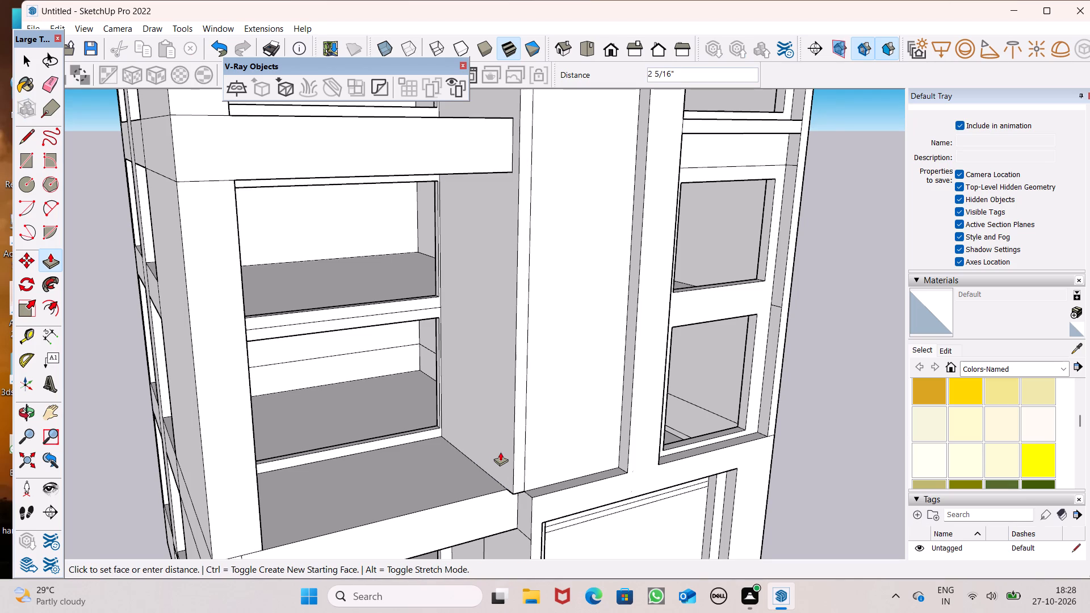
{"action": "scroll", "coordinate": [497, 464], "scroll_direction": "up", "scroll_amount": 7}
{"action": "left_click_drag", "start_coordinate": [503, 473], "coordinate": [512, 472]}
Push/Pull the lower recess window's jamb beside the inner side wall about 11 5/16" into the opening.
{"action": "scroll", "coordinate": [360, 362], "scroll_direction": "up", "scroll_amount": 2}
{"action": "middle_click_drag", "start_coordinate": [361, 362], "coordinate": [449, 366]}
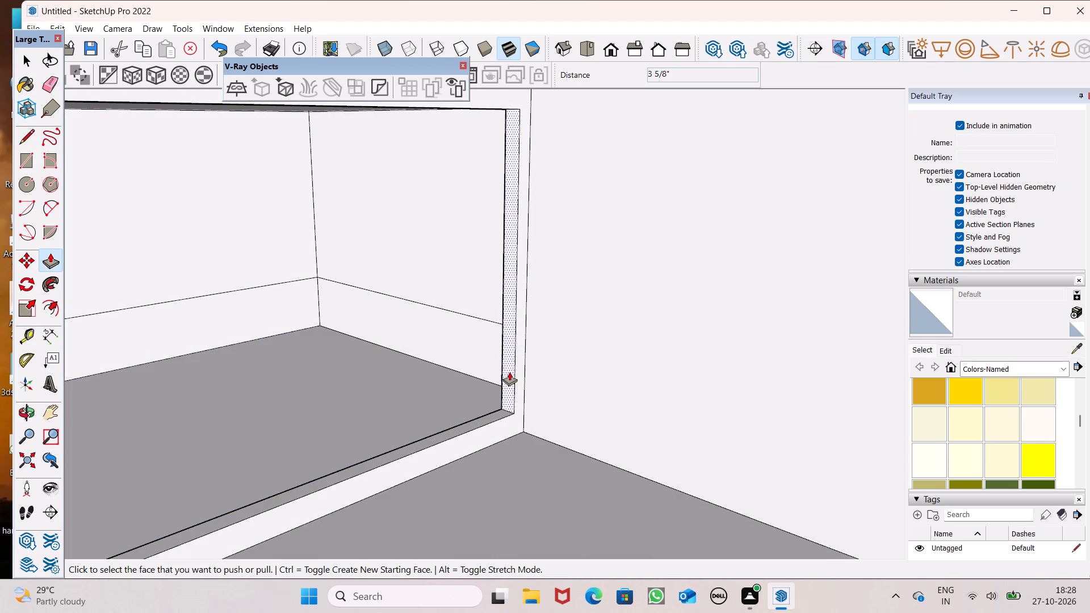
{"action": "left_click_drag", "start_coordinate": [510, 374], "coordinate": [494, 398]}
Push/Pull the matching jamb of the recess window directly above about 11 3/8" into its opening.
{"action": "scroll", "coordinate": [485, 477], "scroll_direction": "down", "scroll_amount": 9}
{"action": "scroll", "coordinate": [484, 303], "scroll_direction": "up", "scroll_amount": 3}
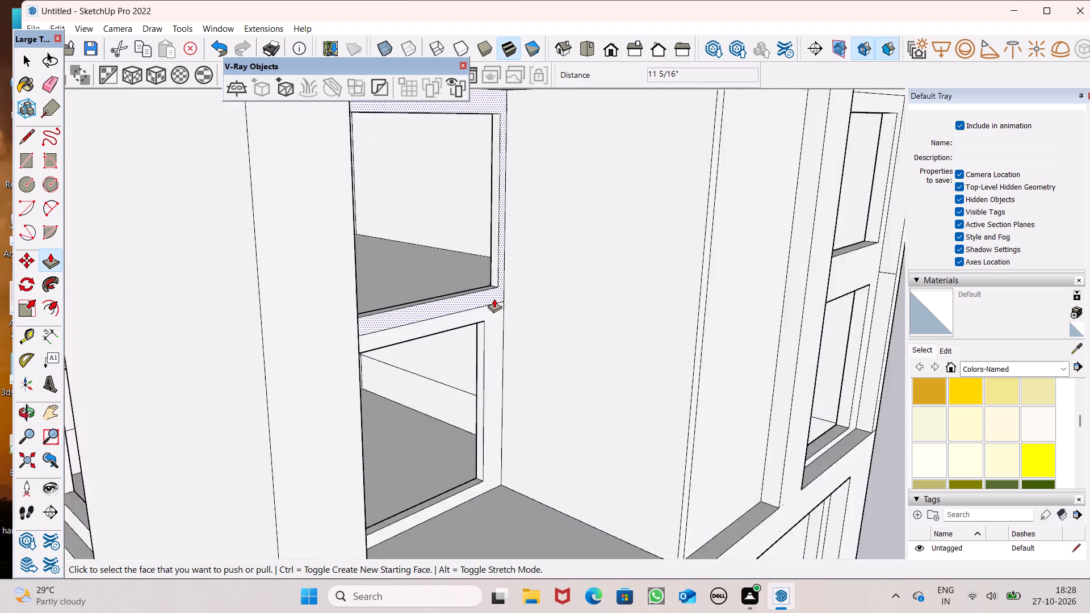
{"action": "scroll", "coordinate": [494, 299], "scroll_direction": "up", "scroll_amount": 4}
{"action": "left_click_drag", "start_coordinate": [491, 263], "coordinate": [470, 346]}
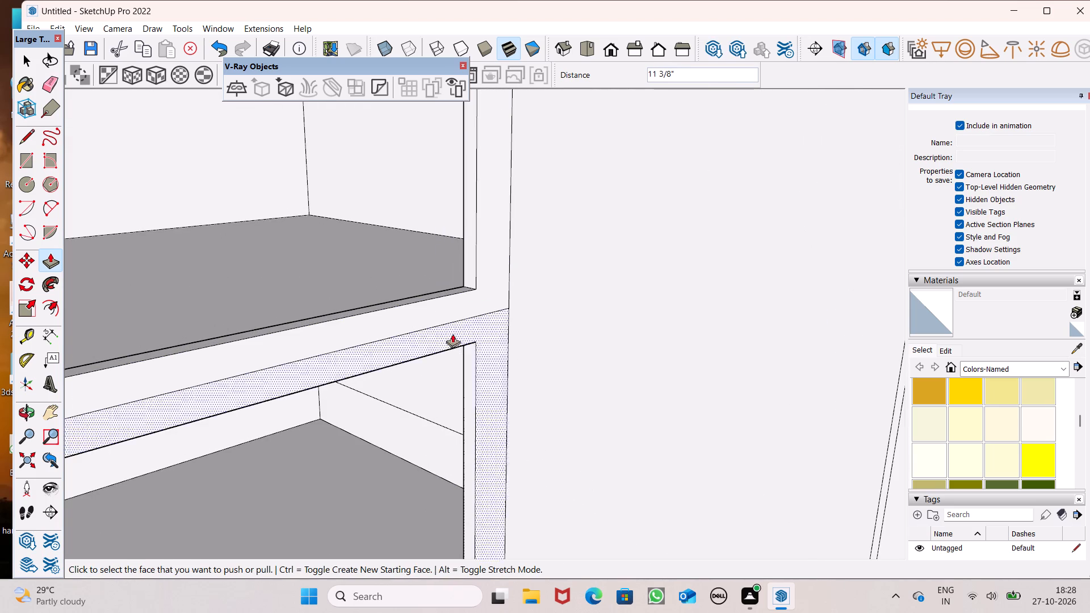
Push/Pull the top-floor balcony window's jamb about 11 3/8" into its opening, aligned with the window below.
{"action": "scroll", "coordinate": [433, 319], "scroll_direction": "down", "scroll_amount": 13}
{"action": "scroll", "coordinate": [471, 120], "scroll_direction": "up", "scroll_amount": 6}
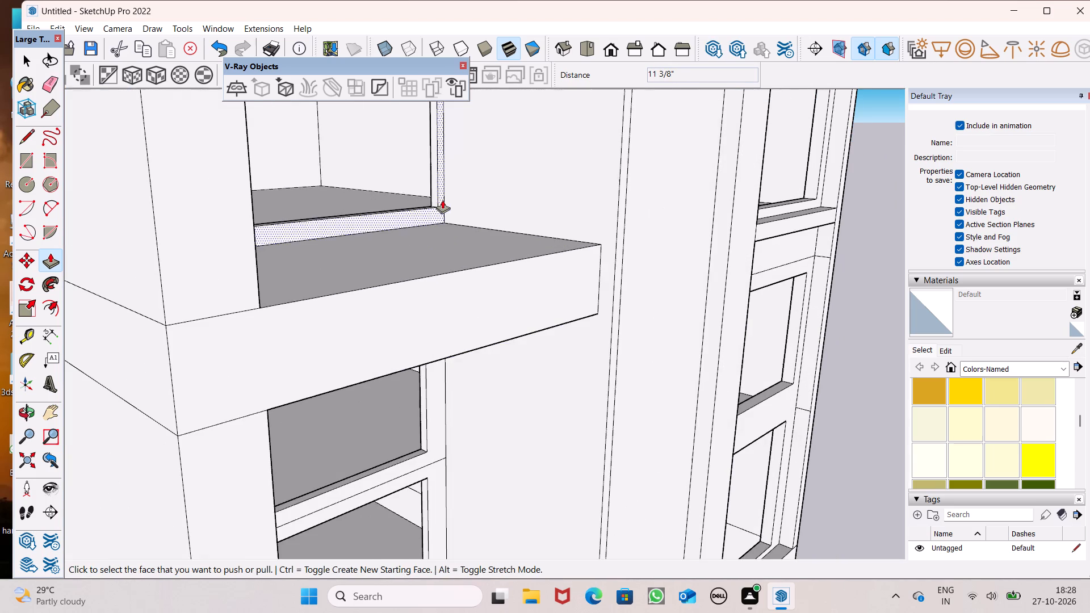
{"action": "middle_click_drag", "start_coordinate": [451, 238], "coordinate": [469, 185]}
{"action": "left_click_drag", "start_coordinate": [437, 163], "coordinate": [412, 289]}
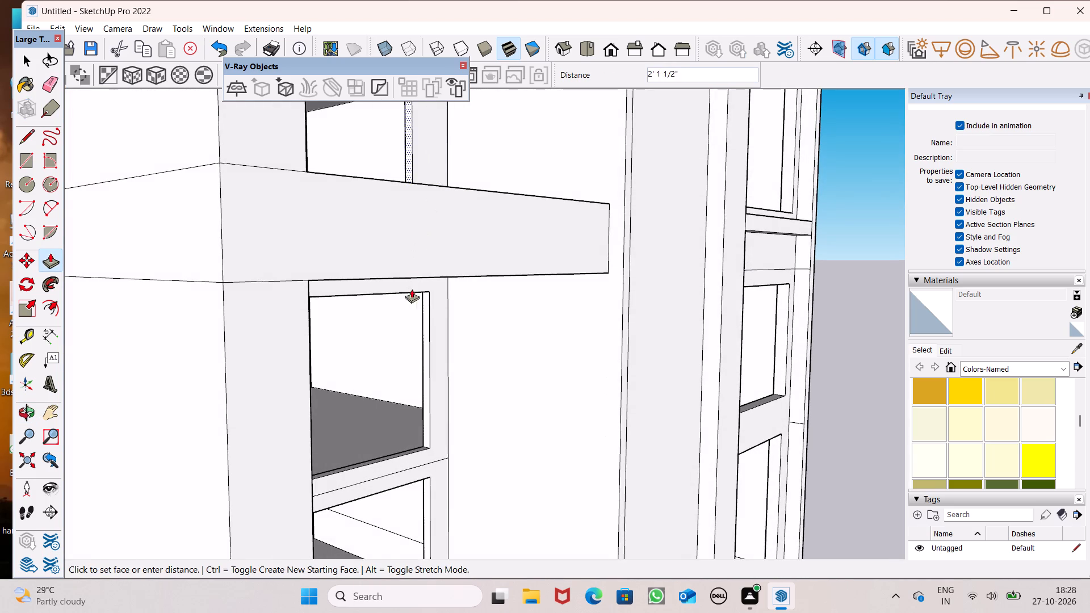
{"action": "left_click_drag", "start_coordinate": [412, 289], "coordinate": [425, 309]}
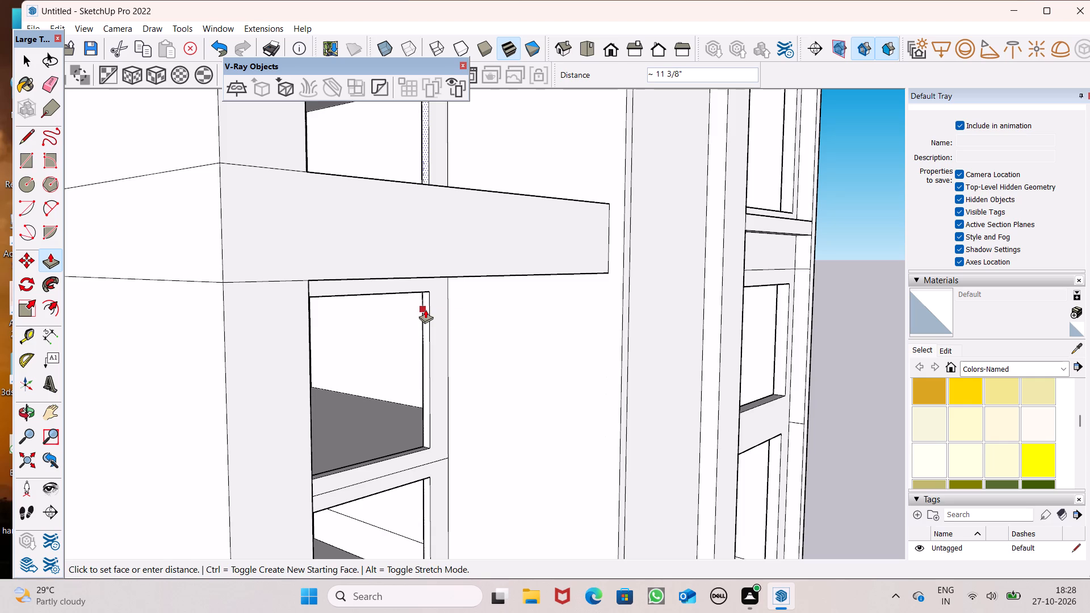
{"action": "left_click_drag", "start_coordinate": [425, 309], "coordinate": [424, 313]}
Inspect the building's front and side facades from several angles.
{"action": "scroll", "coordinate": [418, 316], "scroll_direction": "down", "scroll_amount": 6}
{"action": "middle_click_drag", "start_coordinate": [418, 324], "coordinate": [367, 375]}
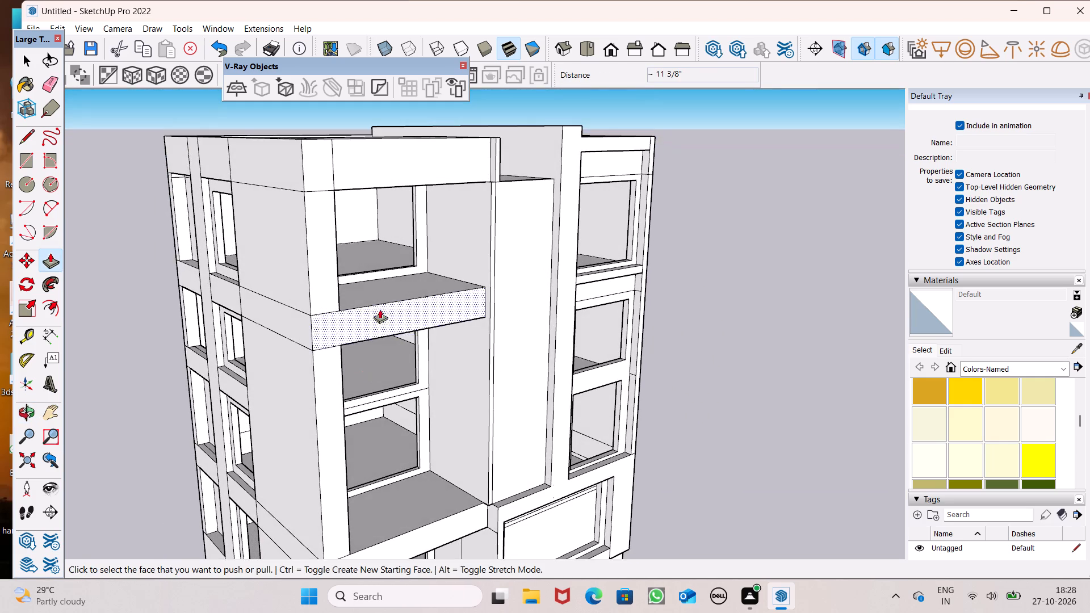
{"action": "scroll", "coordinate": [375, 293], "scroll_direction": "down", "scroll_amount": 2}
{"action": "scroll", "coordinate": [375, 293], "scroll_direction": "up", "scroll_amount": 1}
{"action": "scroll", "coordinate": [375, 293], "scroll_direction": "down", "scroll_amount": 3}
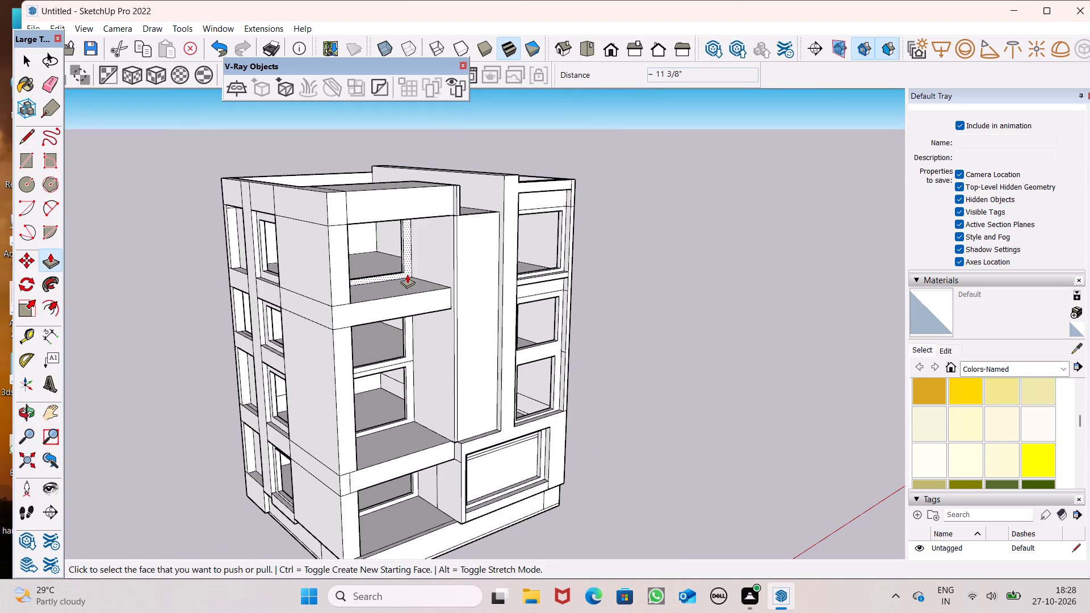
{"action": "middle_click_drag", "start_coordinate": [430, 283], "coordinate": [359, 306]}
{"action": "scroll", "coordinate": [431, 283], "scroll_direction": "up", "scroll_amount": 1}
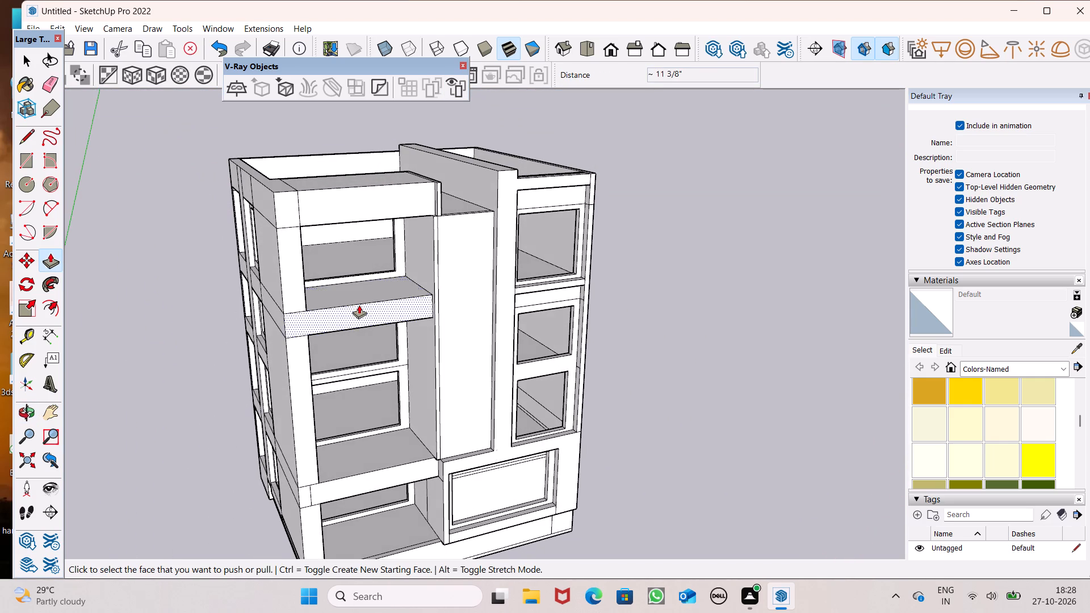
{"action": "scroll", "coordinate": [458, 279], "scroll_direction": "down", "scroll_amount": 3}
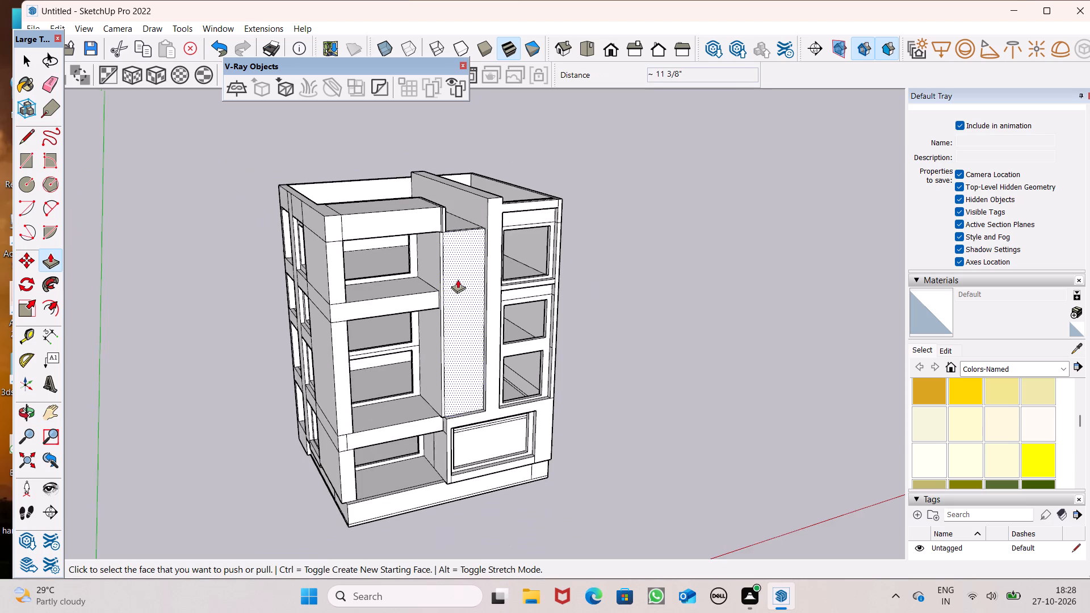
{"action": "middle_click_drag", "start_coordinate": [396, 301], "coordinate": [193, 321]}
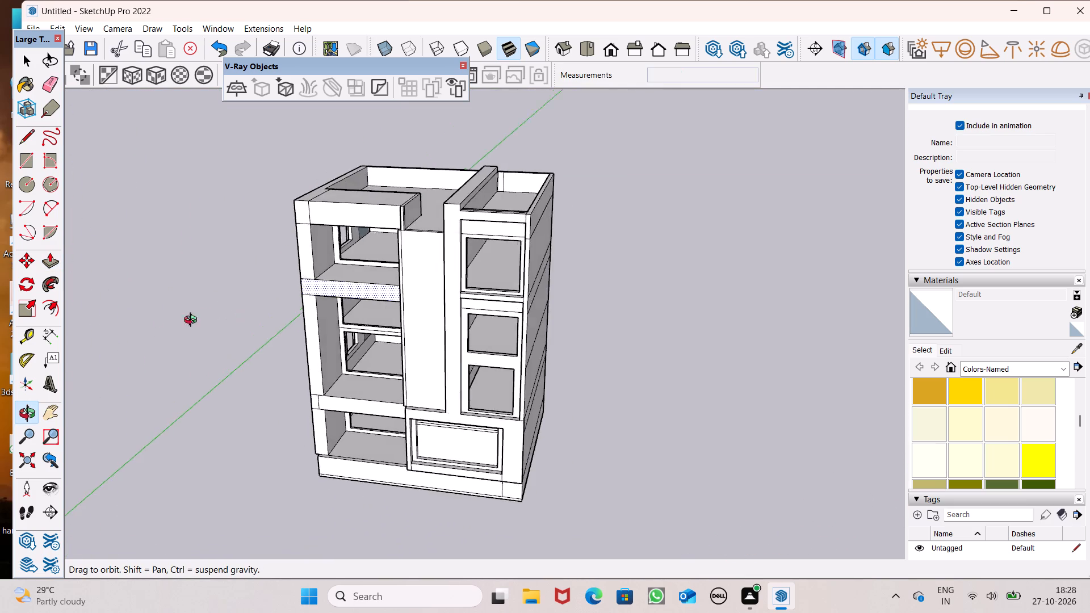
{"action": "middle_click_drag", "start_coordinate": [193, 321], "coordinate": [464, 259]}
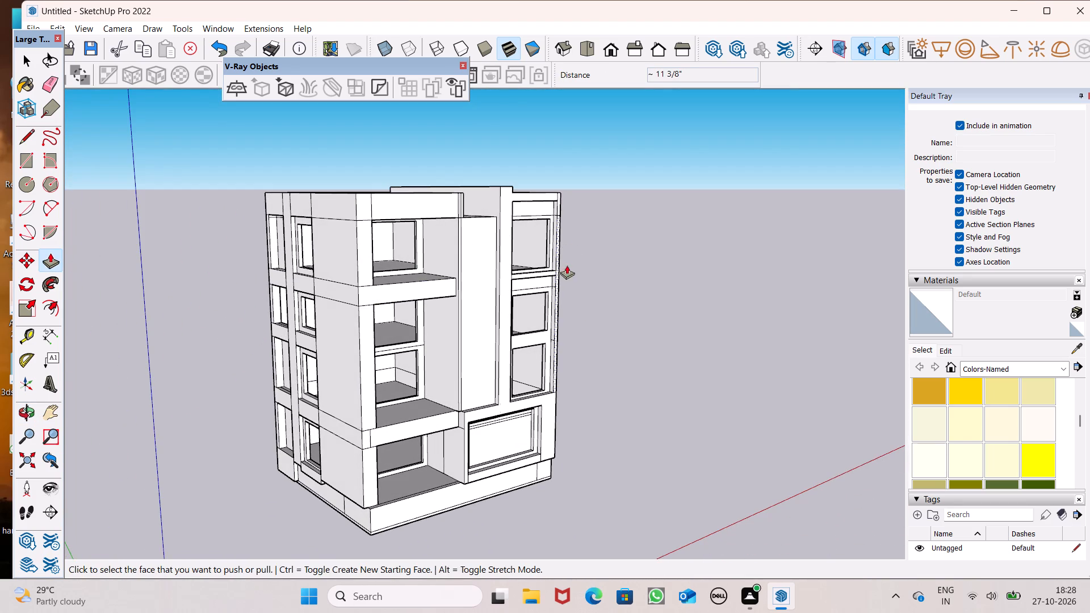
Examine the building's front facade, corner, balcony recesses and window column from several angles and distances.
{"action": "scroll", "coordinate": [751, 198], "scroll_direction": "down", "scroll_amount": 4}
{"action": "scroll", "coordinate": [509, 347], "scroll_direction": "down", "scroll_amount": 2}
{"action": "middle_click_drag", "start_coordinate": [530, 350], "coordinate": [531, 350]}
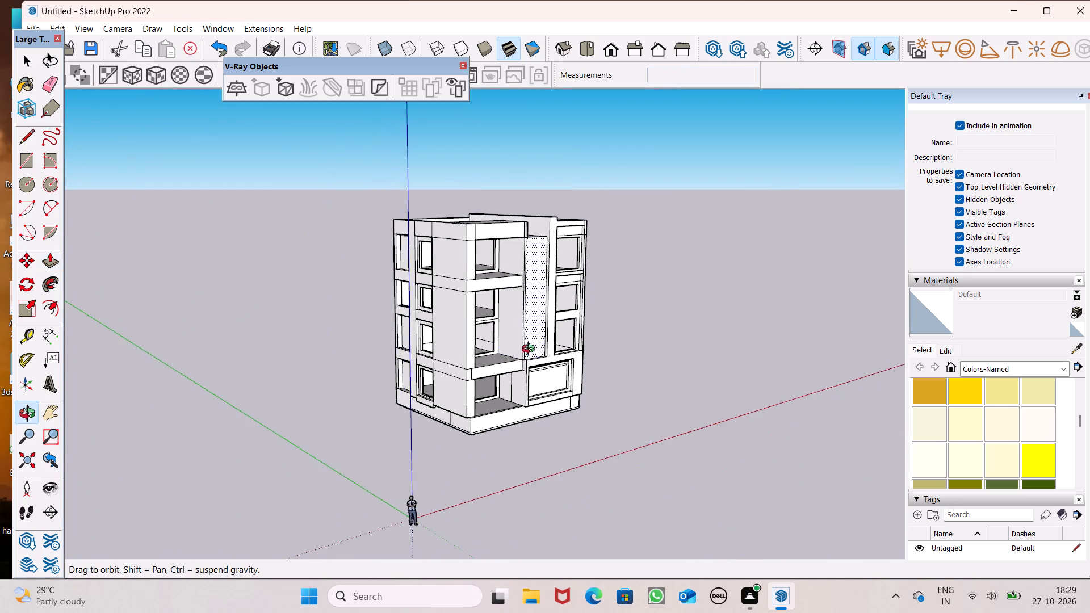
{"action": "middle_click_drag", "start_coordinate": [531, 350], "coordinate": [529, 330]}
{"action": "middle_click", "coordinate": [529, 330]}
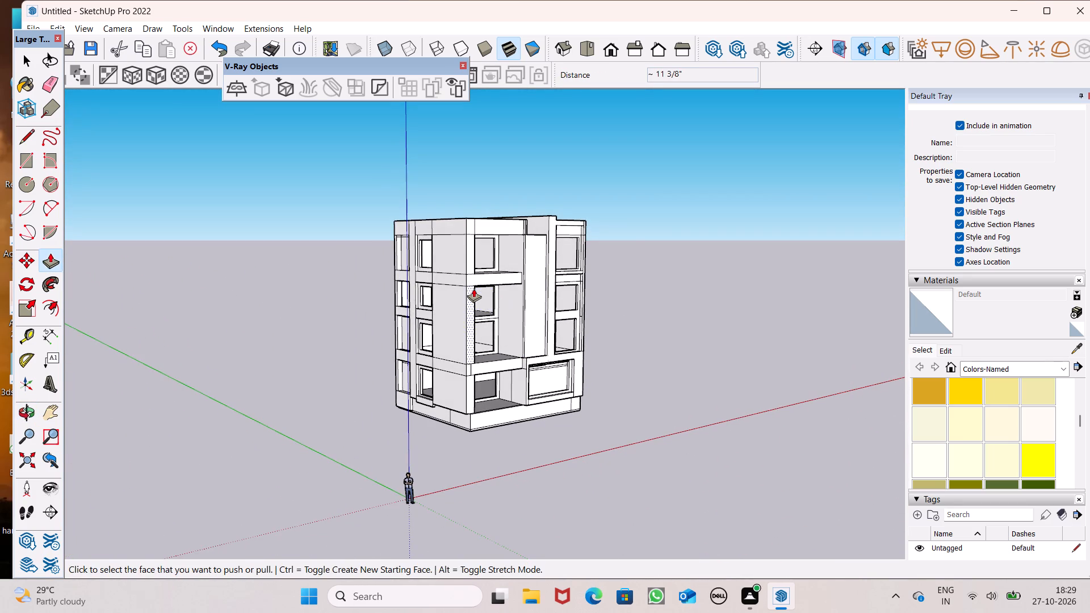
{"action": "scroll", "coordinate": [473, 288], "scroll_direction": "up", "scroll_amount": 4}
{"action": "middle_click_drag", "start_coordinate": [621, 304], "coordinate": [575, 372]}
{"action": "scroll", "coordinate": [572, 372], "scroll_direction": "up", "scroll_amount": 2}
{"action": "middle_click_drag", "start_coordinate": [454, 318], "coordinate": [332, 364]}
{"action": "scroll", "coordinate": [333, 364], "scroll_direction": "up", "scroll_amount": 2}
{"action": "middle_click_drag", "start_coordinate": [332, 364], "coordinate": [327, 364]}
{"action": "scroll", "coordinate": [522, 301], "scroll_direction": "up", "scroll_amount": 4}
{"action": "scroll", "coordinate": [511, 302], "scroll_direction": "down", "scroll_amount": 5}
{"action": "middle_click_drag", "start_coordinate": [528, 311], "coordinate": [521, 274]}
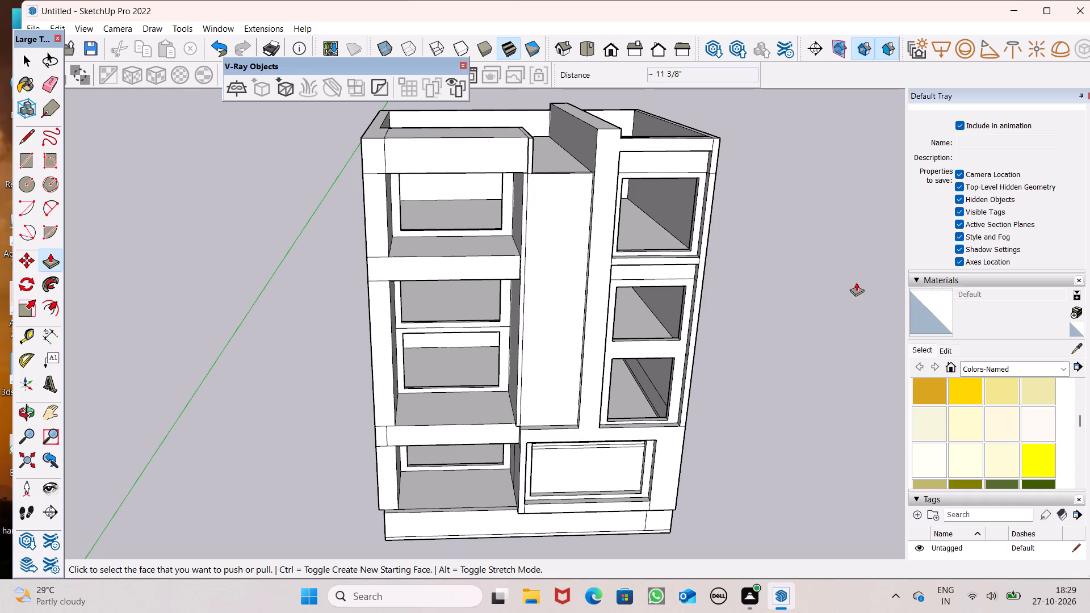
{"action": "scroll", "coordinate": [794, 267], "scroll_direction": "down", "scroll_amount": 2}
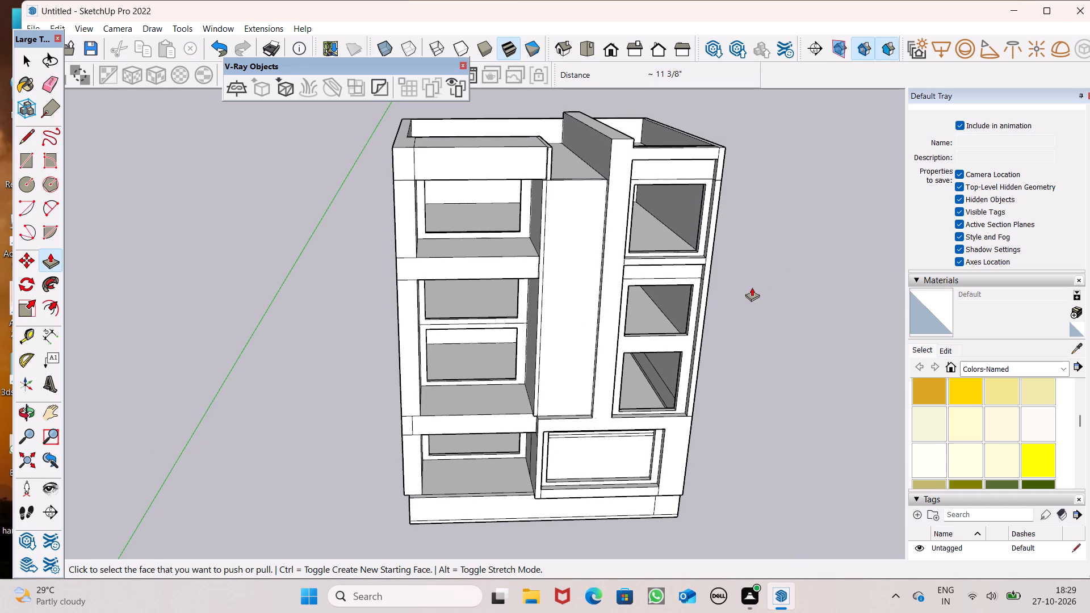
{"action": "scroll", "coordinate": [736, 288], "scroll_direction": "down", "scroll_amount": 1}
{"action": "middle_click_drag", "start_coordinate": [719, 341], "coordinate": [837, 284]}
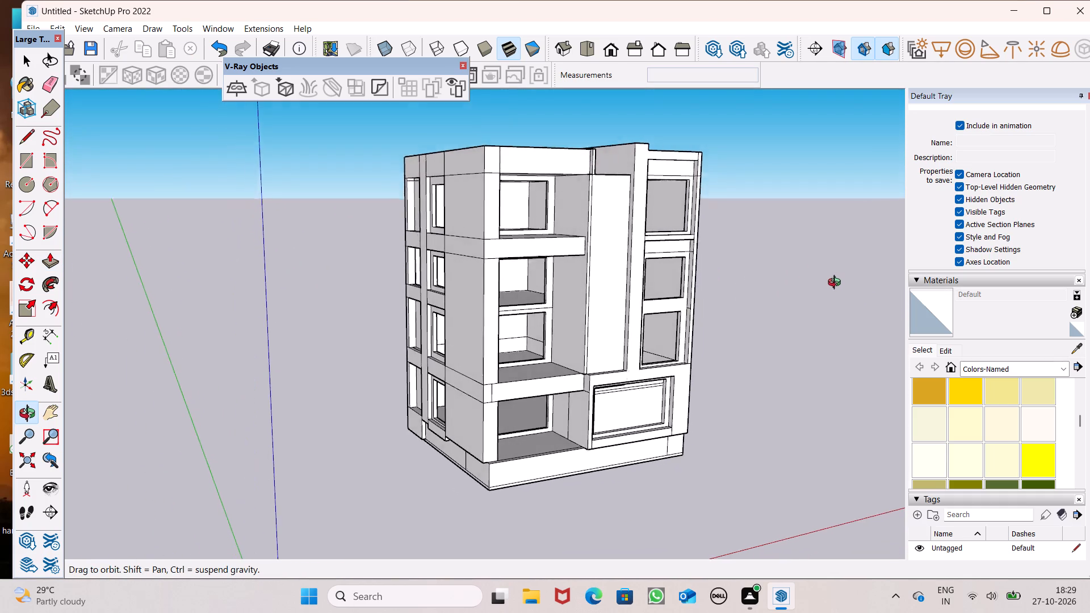
{"action": "middle_click_drag", "start_coordinate": [837, 284], "coordinate": [835, 295]}
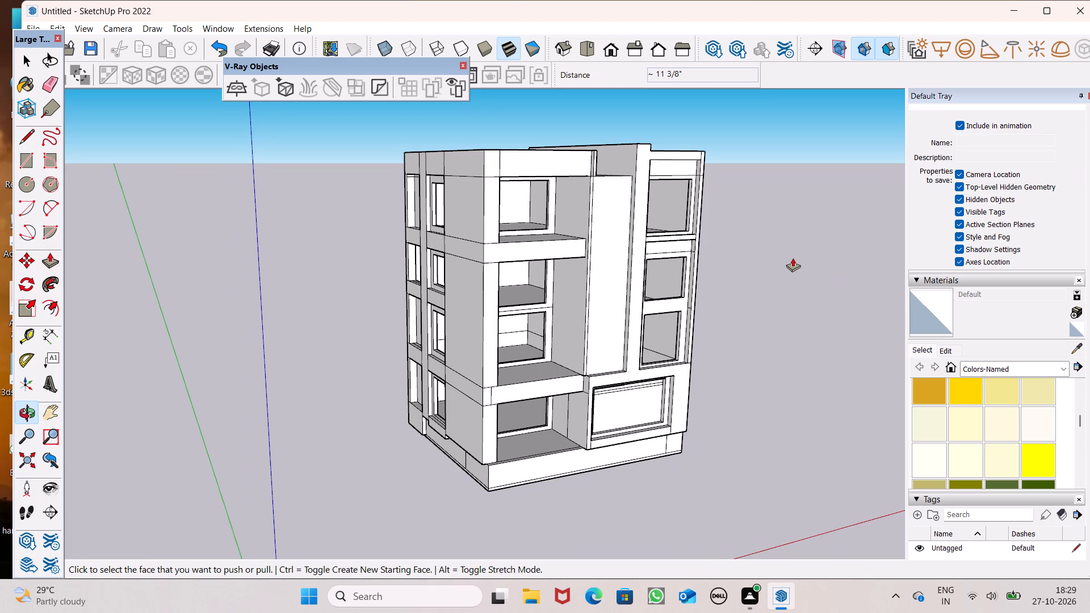
{"action": "scroll", "coordinate": [793, 258], "scroll_direction": "down", "scroll_amount": 1}
{"action": "middle_click_drag", "start_coordinate": [783, 345], "coordinate": [678, 364]}
{"action": "middle_click", "coordinate": [678, 364]}
{"action": "middle_click_drag", "start_coordinate": [697, 362], "coordinate": [733, 376]}
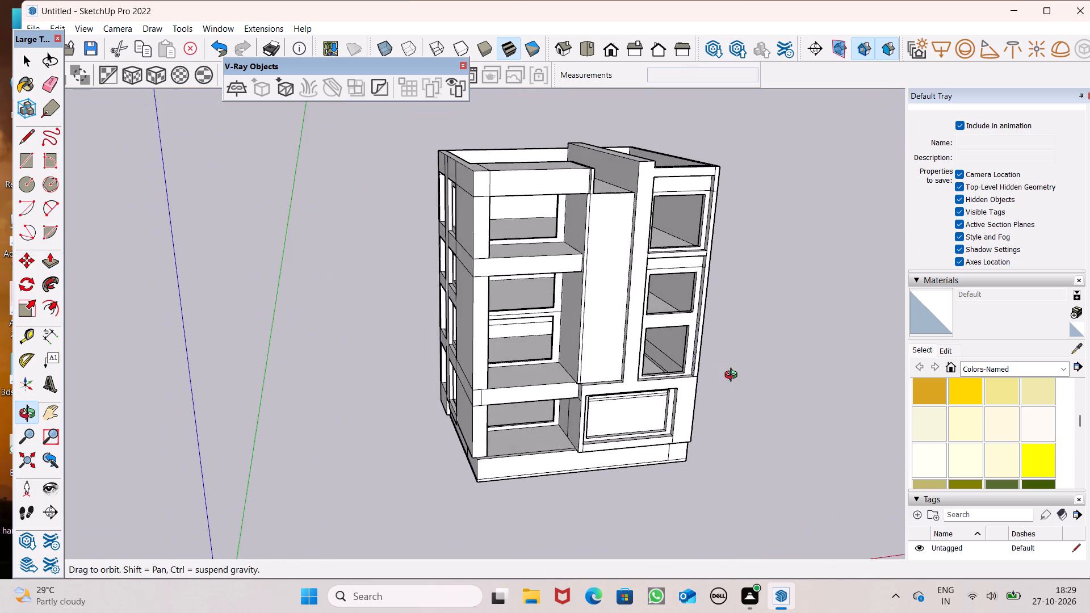
{"action": "middle_click_drag", "start_coordinate": [733, 376], "coordinate": [700, 383]}
{"action": "scroll", "coordinate": [702, 352], "scroll_direction": "up", "scroll_amount": 5}
{"action": "middle_click_drag", "start_coordinate": [711, 351], "coordinate": [695, 358]}
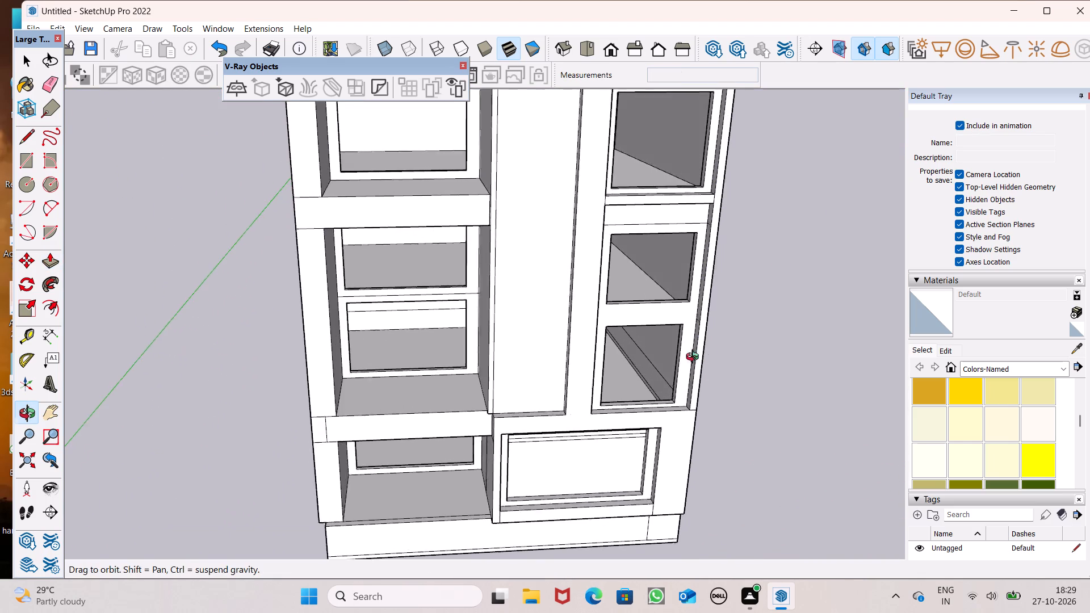
{"action": "middle_click_drag", "start_coordinate": [695, 358], "coordinate": [788, 334]}
{"action": "scroll", "coordinate": [788, 334], "scroll_direction": "up", "scroll_amount": 1}
Paint the front face of the tall central pier with Stone Flagstone Ashlar from the Brick, Cladding and Siding materials.
{"action": "key", "text": "space"}
{"action": "scroll", "coordinate": [785, 322], "scroll_direction": "down", "scroll_amount": 3}
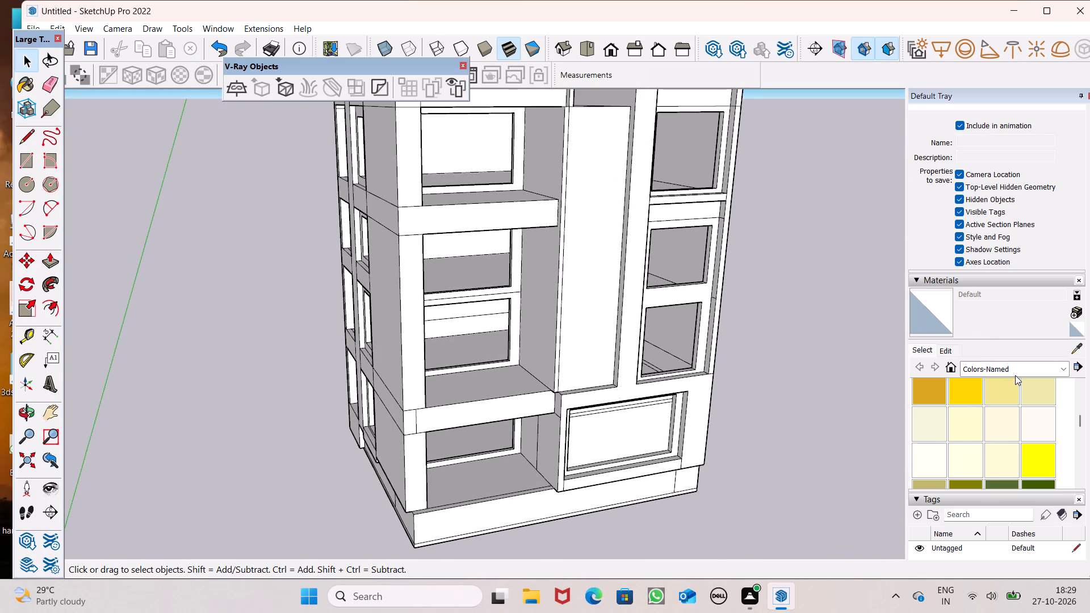
{"action": "left_click", "coordinate": [1015, 375]}
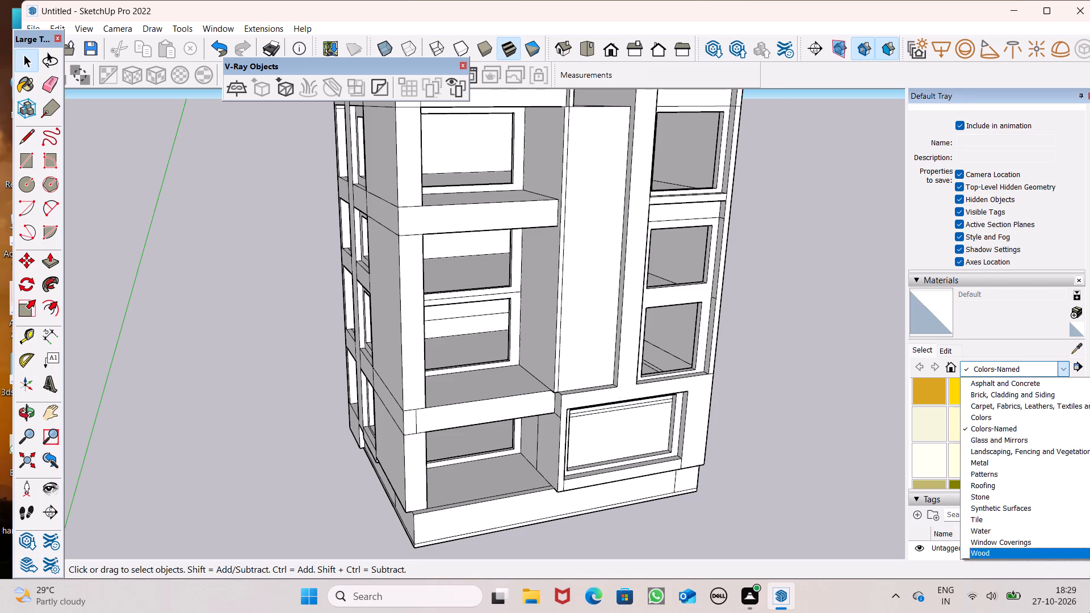
{"action": "left_click", "coordinate": [1011, 402]}
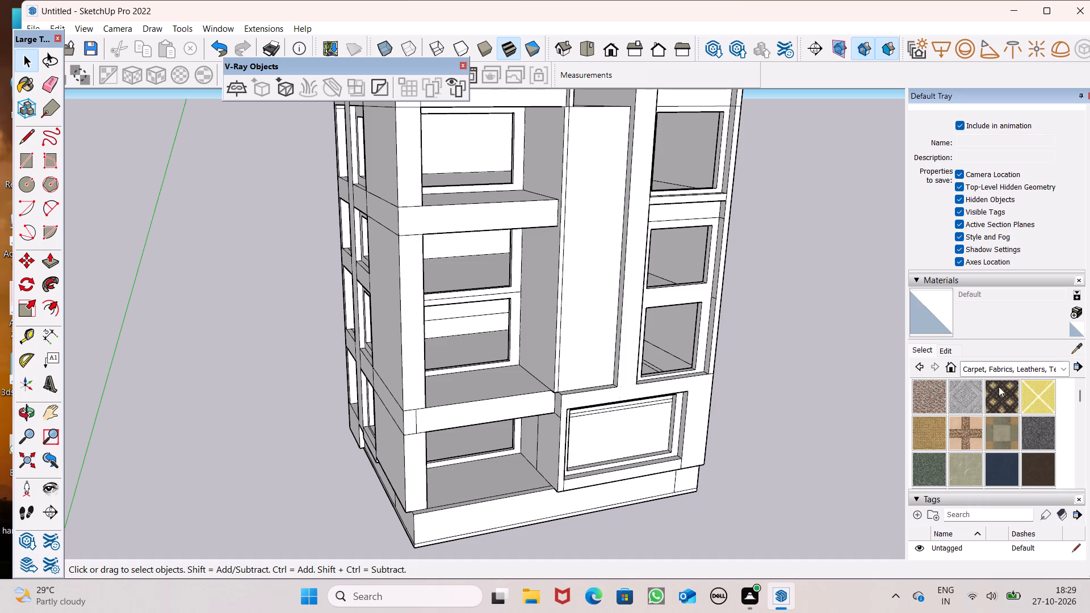
{"action": "left_click", "coordinate": [1008, 364]}
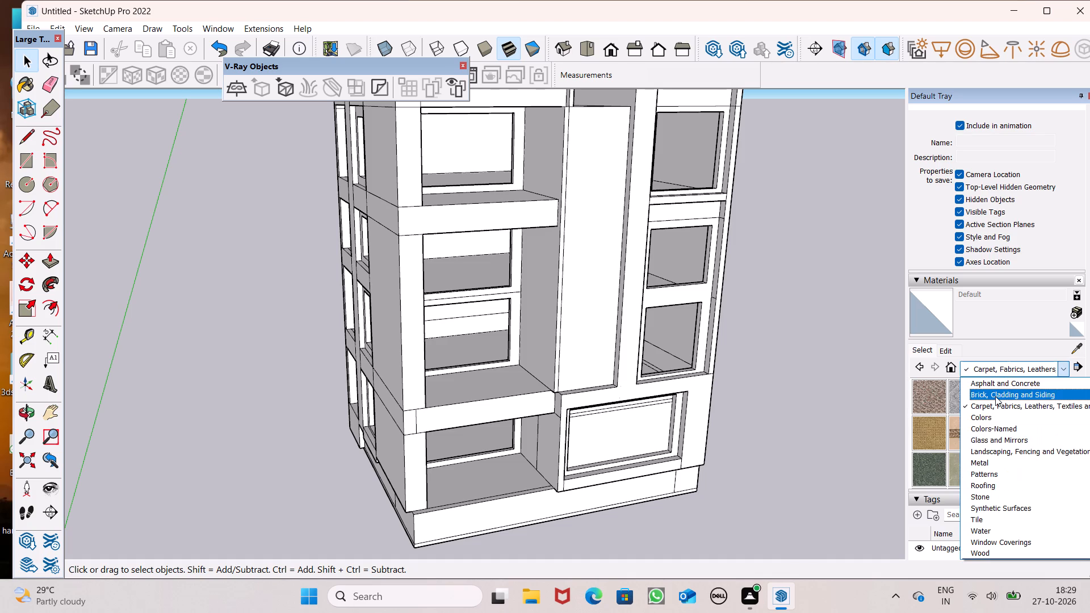
{"action": "left_click", "coordinate": [995, 396]}
{"action": "scroll", "coordinate": [1017, 410], "scroll_direction": "down", "scroll_amount": 2}
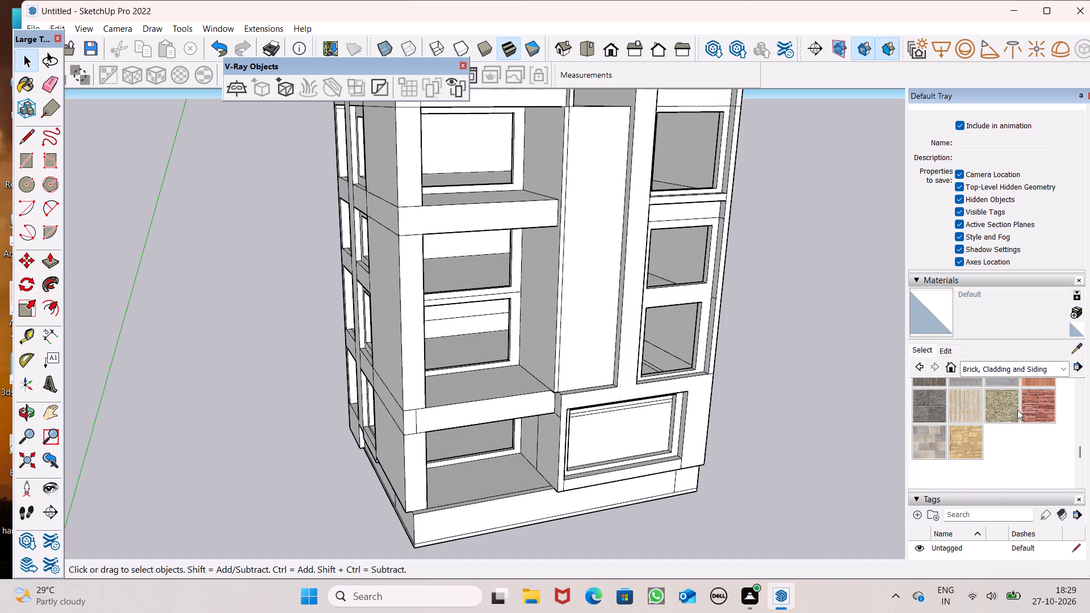
{"action": "left_click", "coordinate": [1043, 417]}
{"action": "scroll", "coordinate": [613, 409], "scroll_direction": "down", "scroll_amount": 3}
{"action": "middle_click_drag", "start_coordinate": [594, 417], "coordinate": [521, 470]}
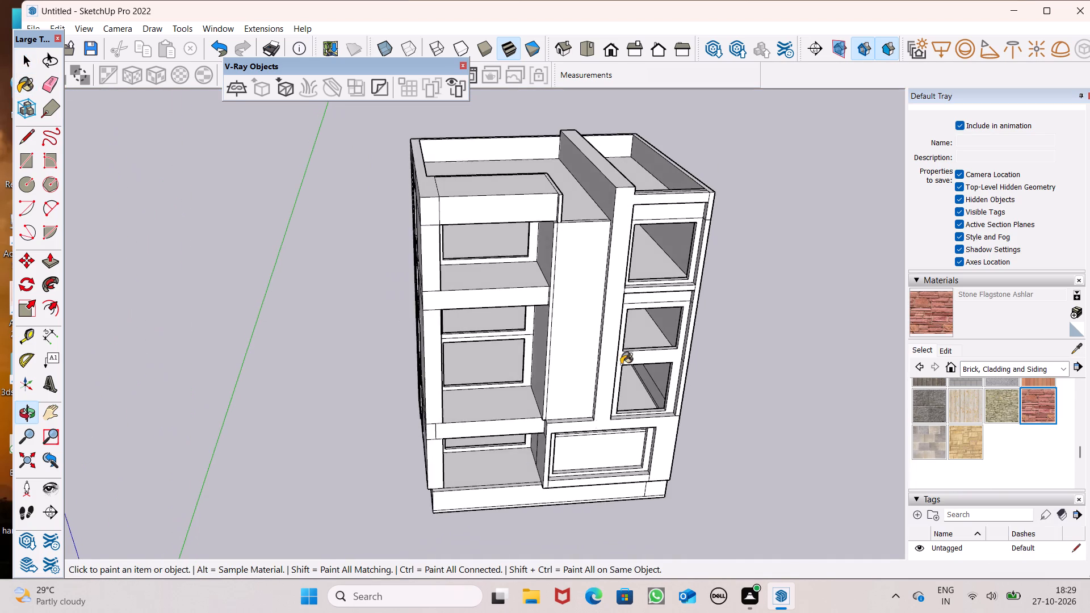
{"action": "scroll", "coordinate": [631, 358], "scroll_direction": "up", "scroll_amount": 3}
{"action": "left_click", "coordinate": [568, 357]}
Paint the pier's balcony-facing side and the ground-floor wall strip beneath it with Stone Flagstone Ashlar.
{"action": "scroll", "coordinate": [558, 371], "scroll_direction": "up", "scroll_amount": 4}
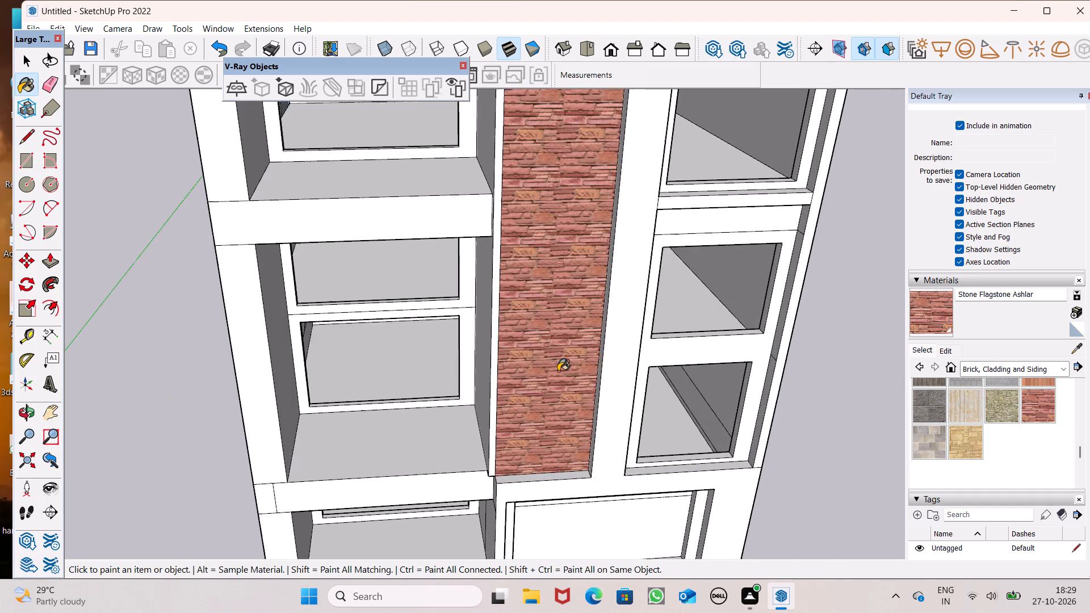
{"action": "scroll", "coordinate": [540, 389], "scroll_direction": "up", "scroll_amount": 1}
{"action": "middle_click_drag", "start_coordinate": [540, 389], "coordinate": [694, 325]}
{"action": "left_click", "coordinate": [543, 314]}
{"action": "scroll", "coordinate": [575, 376], "scroll_direction": "up", "scroll_amount": 1}
{"action": "scroll", "coordinate": [587, 439], "scroll_direction": "down", "scroll_amount": 6}
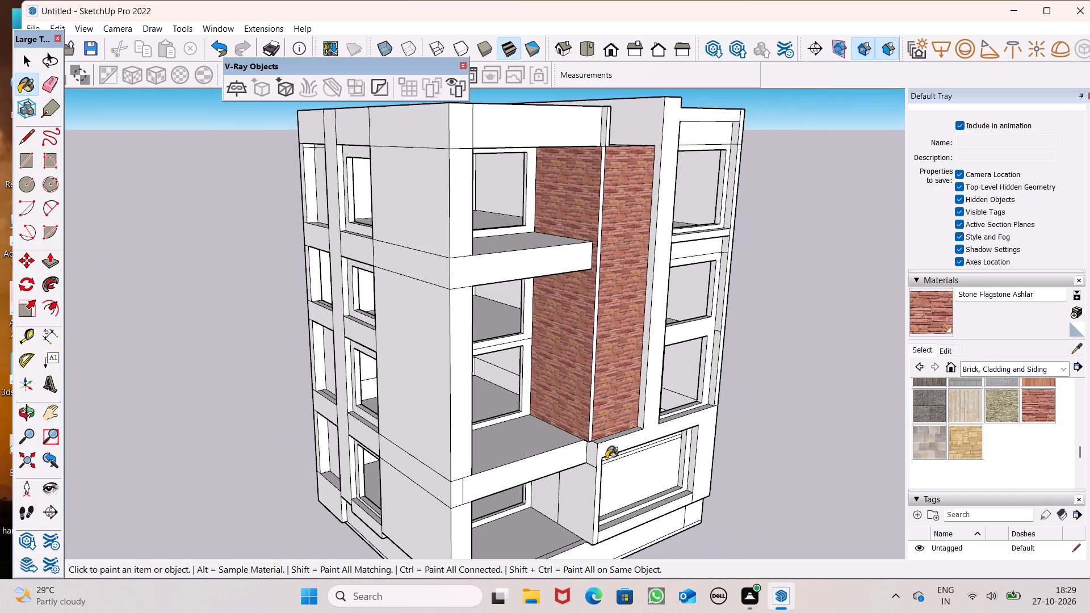
{"action": "scroll", "coordinate": [560, 557], "scroll_direction": "up", "scroll_amount": 3}
{"action": "scroll", "coordinate": [541, 515], "scroll_direction": "up", "scroll_amount": 5}
{"action": "left_click", "coordinate": [547, 497]}
Erase the stray line between the balcony slab's end and the projecting ground-floor bay's side wall.
{"action": "middle_click_drag", "start_coordinate": [572, 503], "coordinate": [608, 492]}
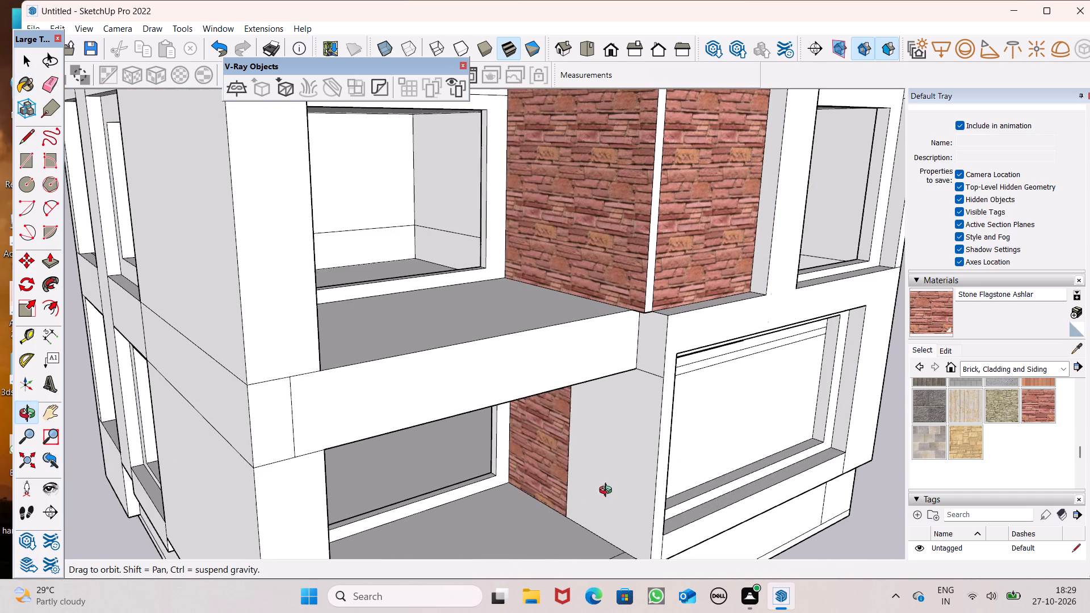
{"action": "middle_click_drag", "start_coordinate": [608, 492], "coordinate": [656, 454]}
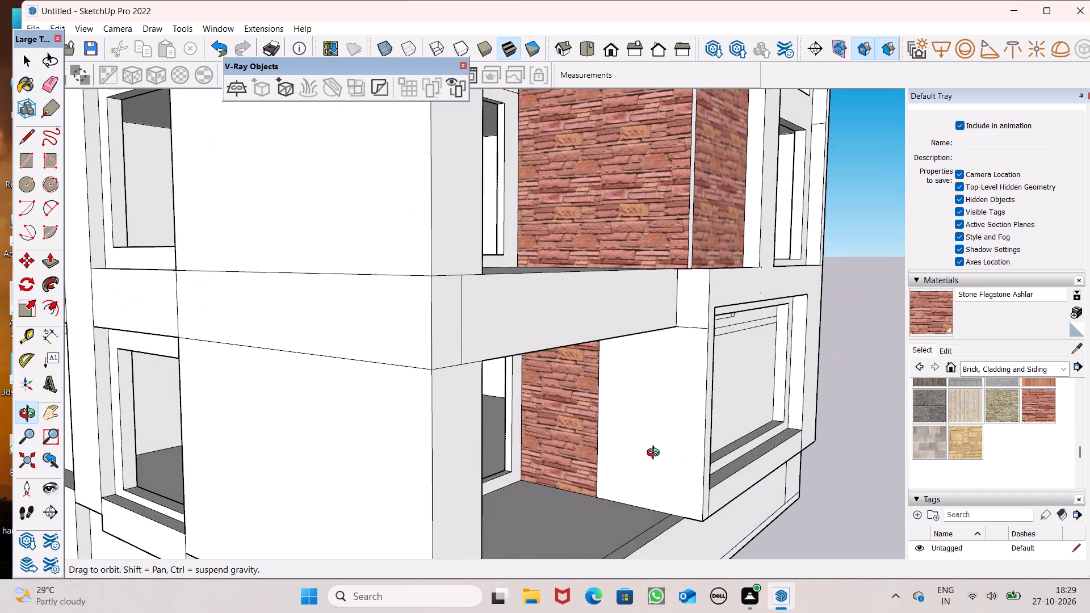
{"action": "middle_click_drag", "start_coordinate": [656, 454], "coordinate": [508, 469]}
{"action": "scroll", "coordinate": [509, 485], "scroll_direction": "up", "scroll_amount": 1}
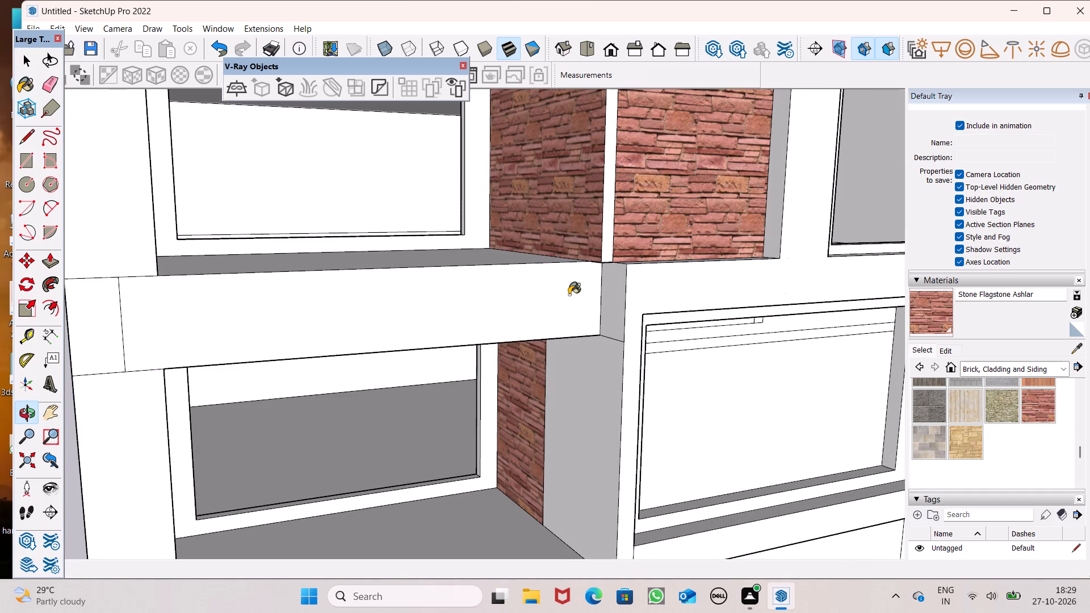
{"action": "scroll", "coordinate": [506, 190], "scroll_direction": "down", "scroll_amount": 6}
{"action": "middle_click_drag", "start_coordinate": [604, 267], "coordinate": [479, 399]}
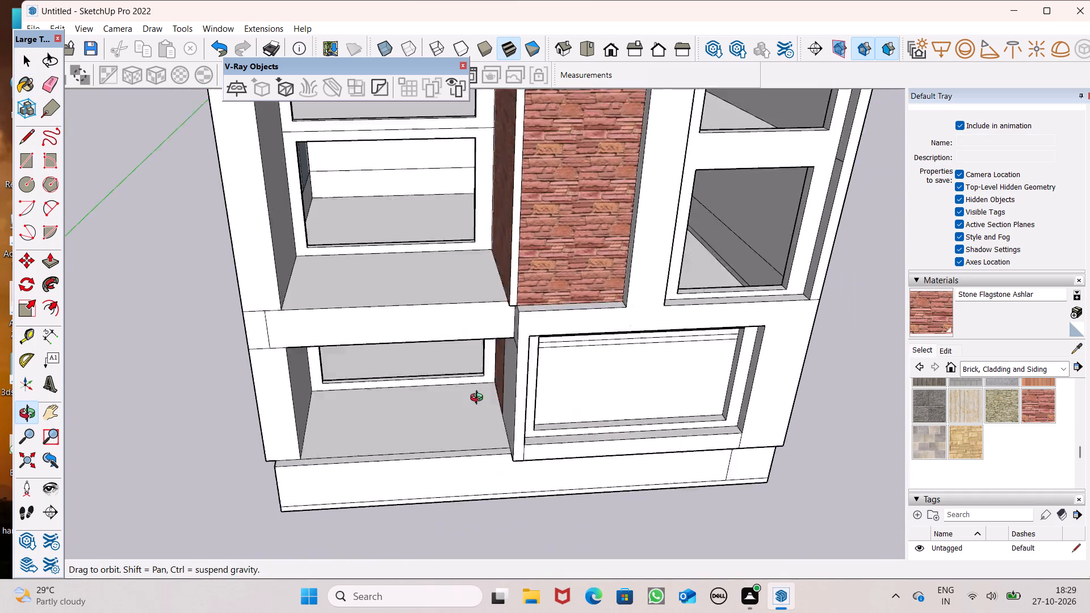
{"action": "middle_click_drag", "start_coordinate": [479, 399], "coordinate": [471, 405]}
{"action": "scroll", "coordinate": [499, 352], "scroll_direction": "down", "scroll_amount": 5}
{"action": "middle_click_drag", "start_coordinate": [507, 353], "coordinate": [793, 210]}
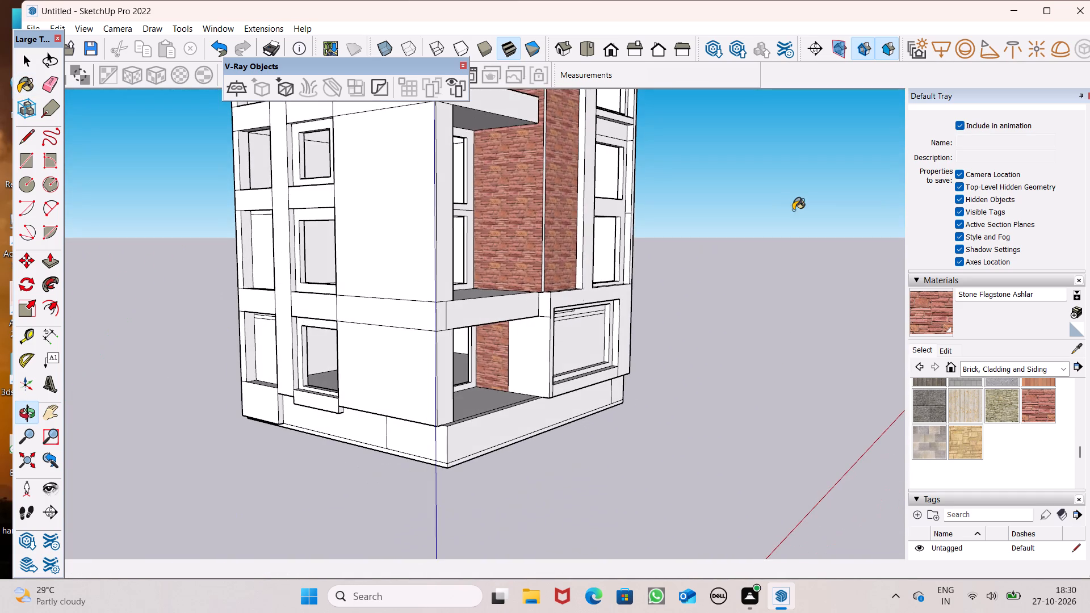
{"action": "middle_click_drag", "start_coordinate": [756, 257], "coordinate": [802, 192]}
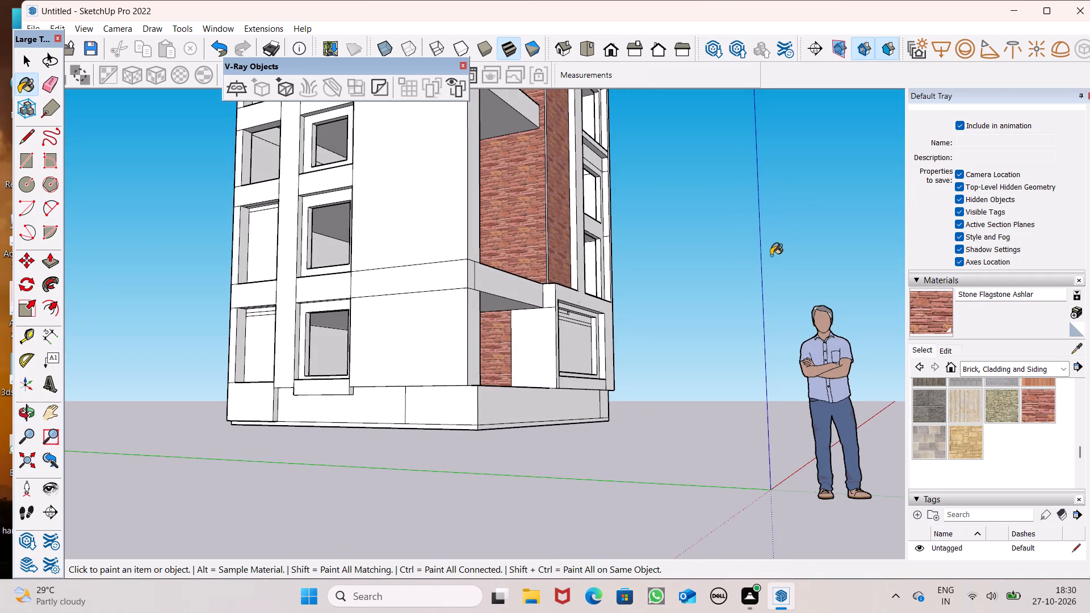
{"action": "scroll", "coordinate": [714, 309], "scroll_direction": "up", "scroll_amount": 1}
{"action": "scroll", "coordinate": [659, 317], "scroll_direction": "up", "scroll_amount": 5}
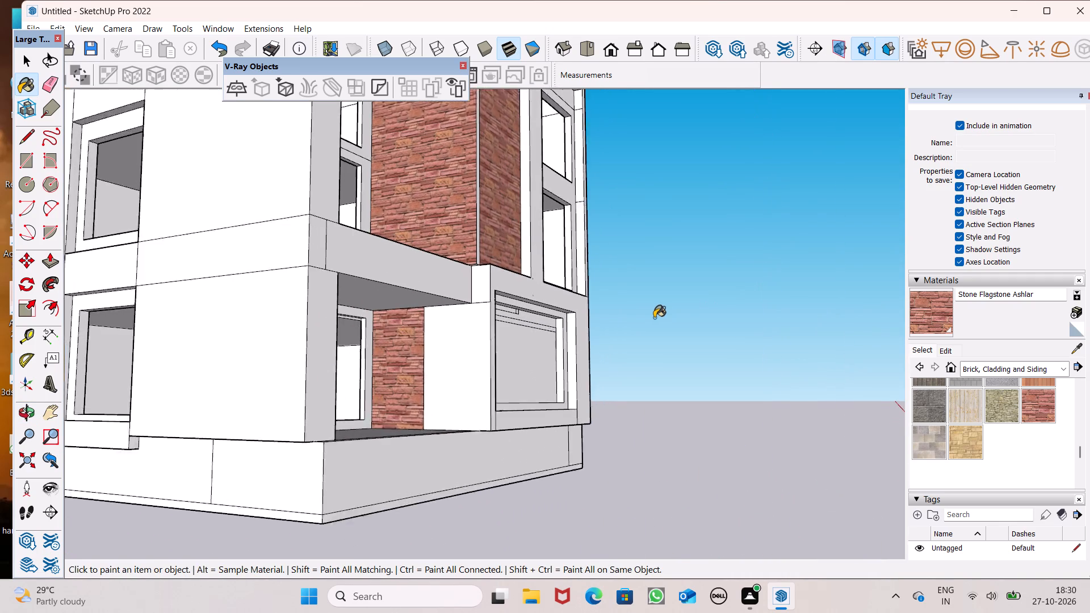
{"action": "scroll", "coordinate": [654, 318], "scroll_direction": "up", "scroll_amount": 1}
{"action": "scroll", "coordinate": [199, 175], "scroll_direction": "up", "scroll_amount": 2}
{"action": "left_click_drag", "start_coordinate": [49, 84], "coordinate": [52, 90]}
{"action": "scroll", "coordinate": [441, 284], "scroll_direction": "up", "scroll_amount": 2}
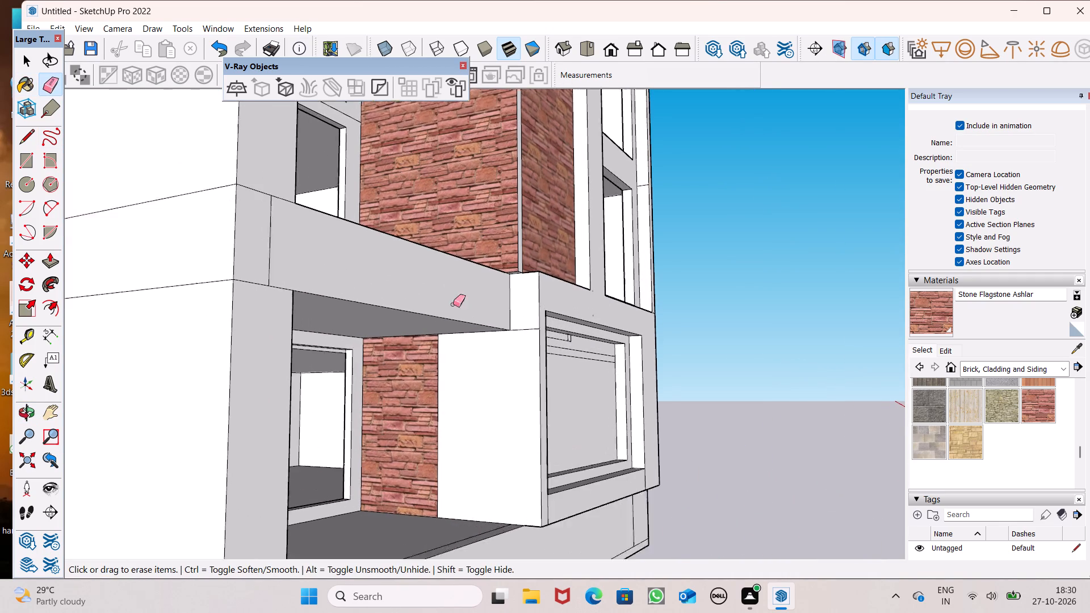
{"action": "scroll", "coordinate": [453, 304], "scroll_direction": "up", "scroll_amount": 2}
{"action": "left_click_drag", "start_coordinate": [547, 320], "coordinate": [538, 343]}
Examine the stone-clad pier and the whole front facade from close up and farther away.
{"action": "scroll", "coordinate": [522, 279], "scroll_direction": "down", "scroll_amount": 5}
{"action": "middle_click_drag", "start_coordinate": [566, 324], "coordinate": [253, 465]}
{"action": "scroll", "coordinate": [259, 465], "scroll_direction": "up", "scroll_amount": 1}
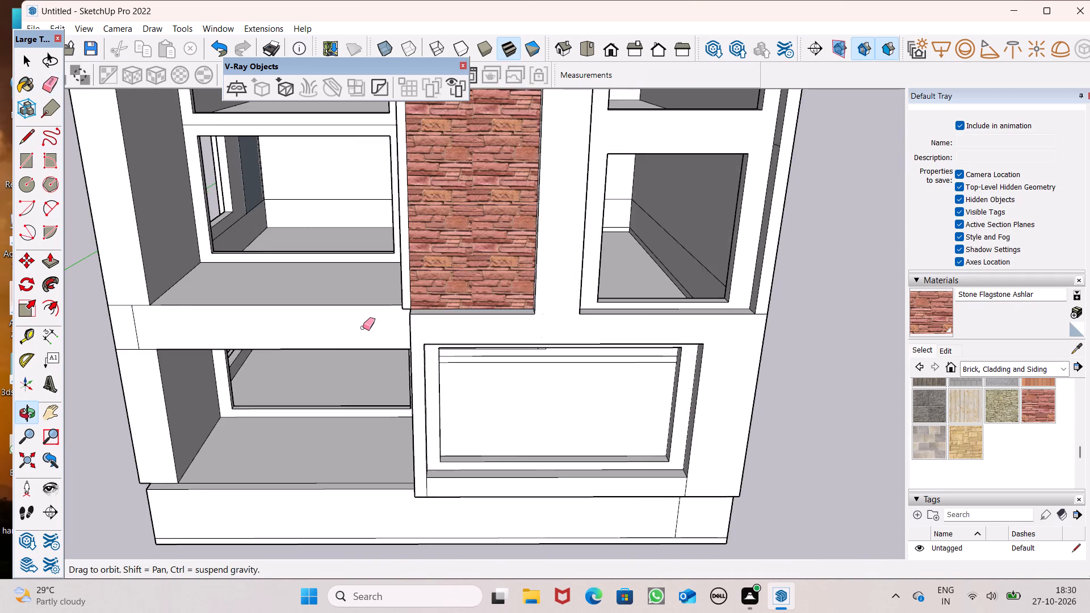
{"action": "scroll", "coordinate": [363, 328], "scroll_direction": "down", "scroll_amount": 7}
{"action": "middle_click_drag", "start_coordinate": [397, 338], "coordinate": [332, 347]}
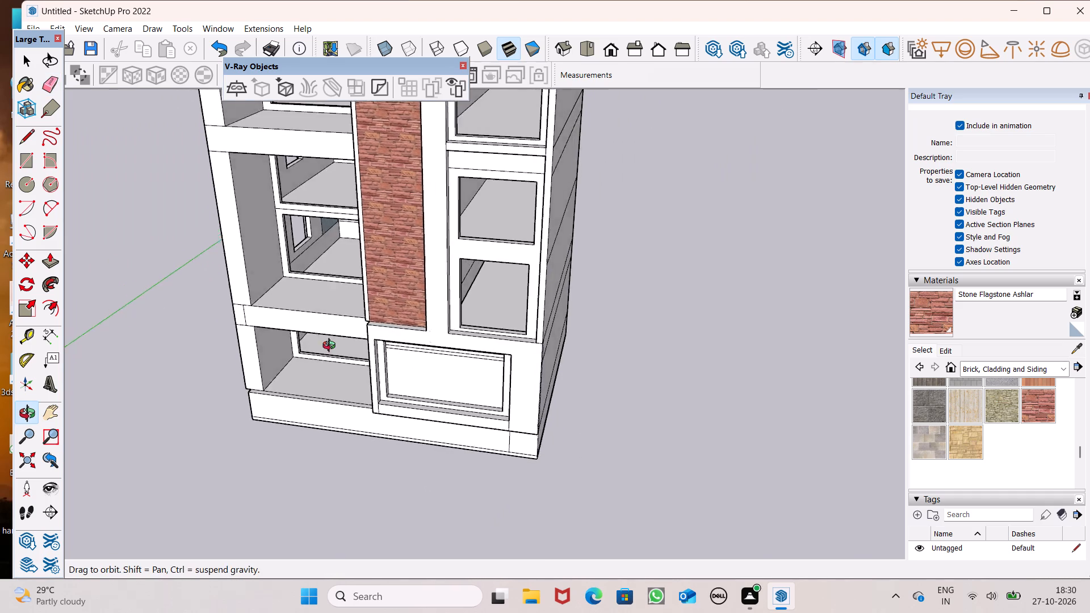
{"action": "middle_click_drag", "start_coordinate": [332, 347], "coordinate": [353, 261]}
{"action": "scroll", "coordinate": [472, 314], "scroll_direction": "down", "scroll_amount": 6}
{"action": "middle_click_drag", "start_coordinate": [466, 296], "coordinate": [466, 295]}
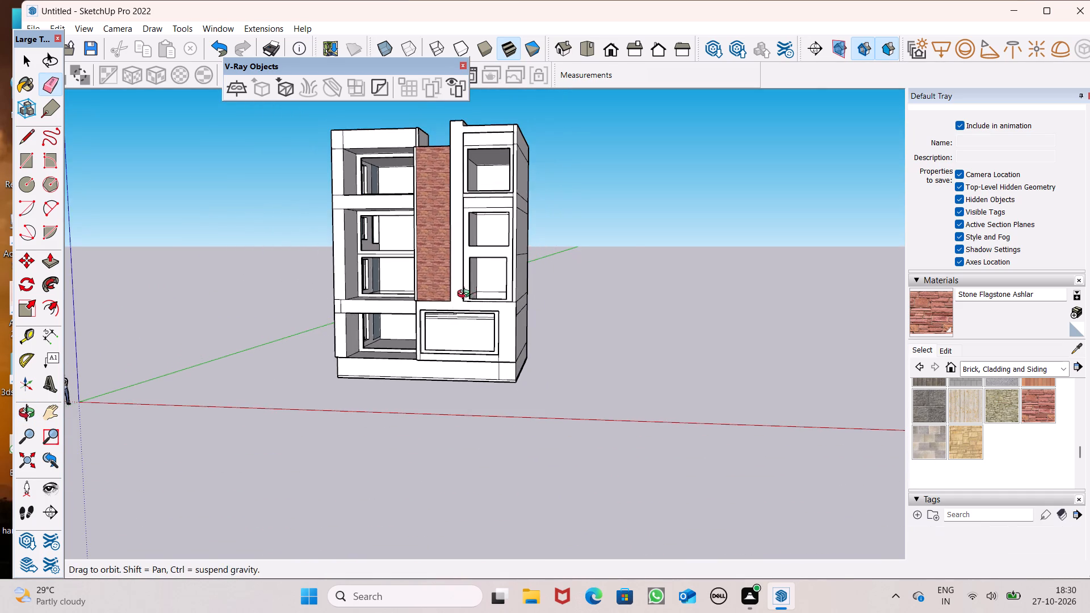
{"action": "middle_click_drag", "start_coordinate": [466, 295], "coordinate": [512, 199]}
{"action": "middle_click_drag", "start_coordinate": [412, 285], "coordinate": [334, 393]}
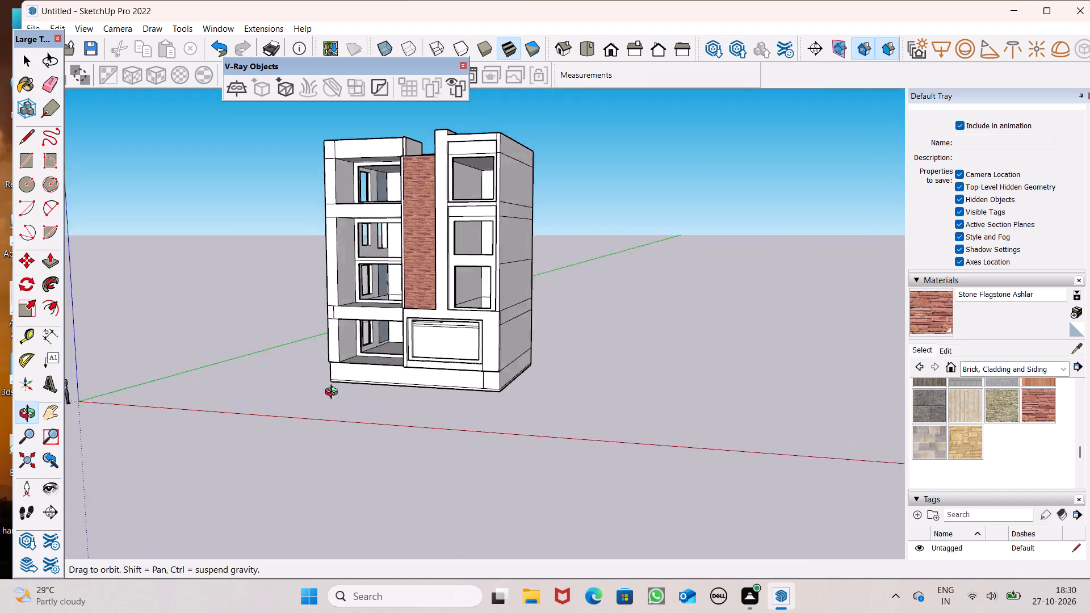
{"action": "middle_click_drag", "start_coordinate": [334, 393], "coordinate": [452, 414]}
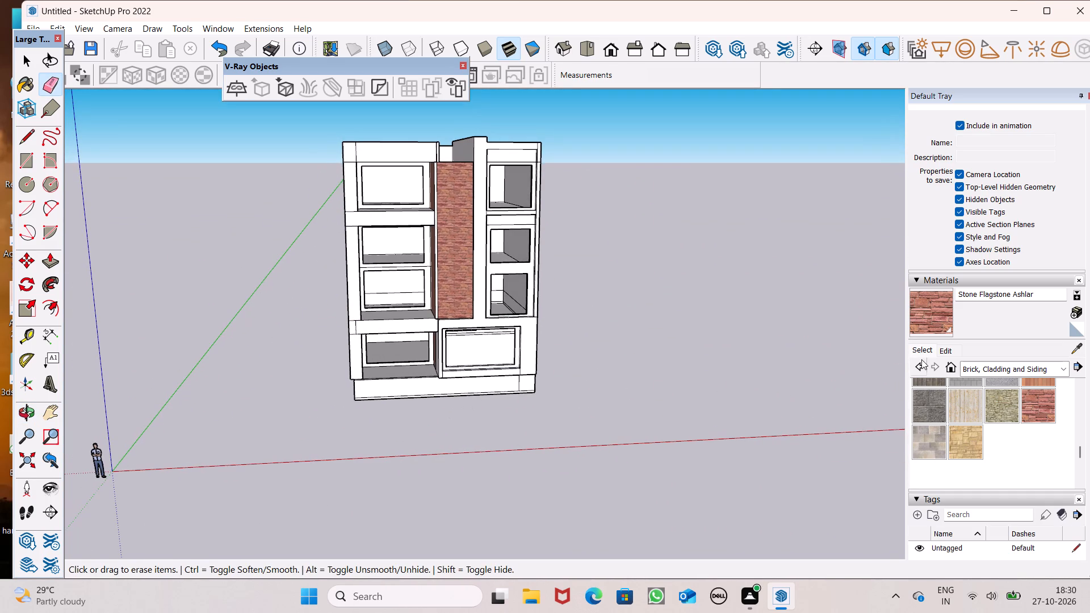
Paint the inner side walls of the two upper balcony recesses, opposite the stone pier, with Color M08 from the Colors materials.
{"action": "left_click", "coordinate": [997, 372]}
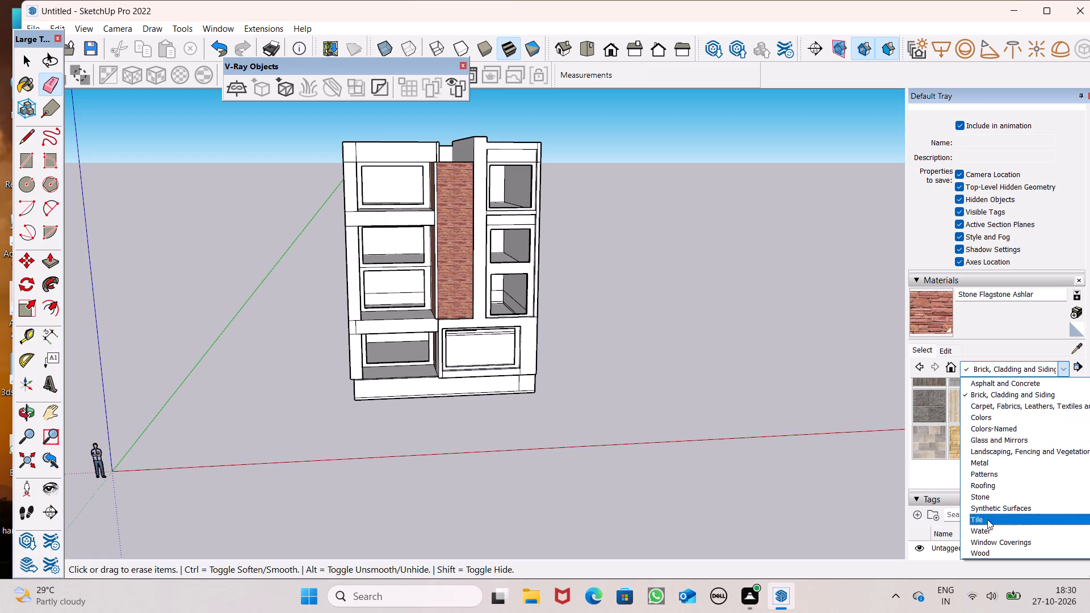
{"action": "left_click", "coordinate": [993, 410]}
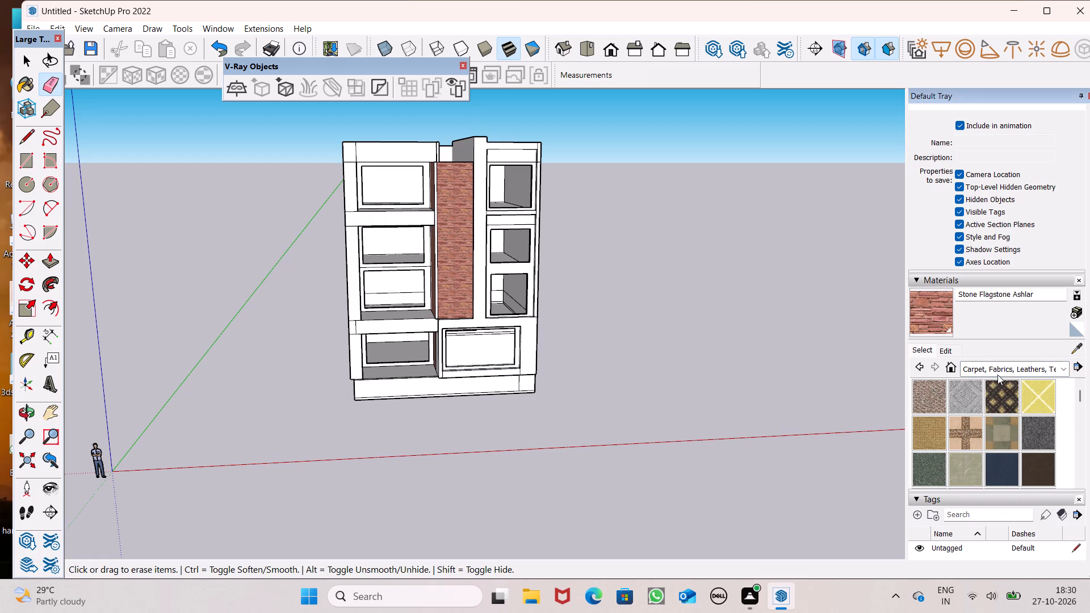
{"action": "left_click", "coordinate": [997, 371]}
{"action": "left_click", "coordinate": [999, 414]}
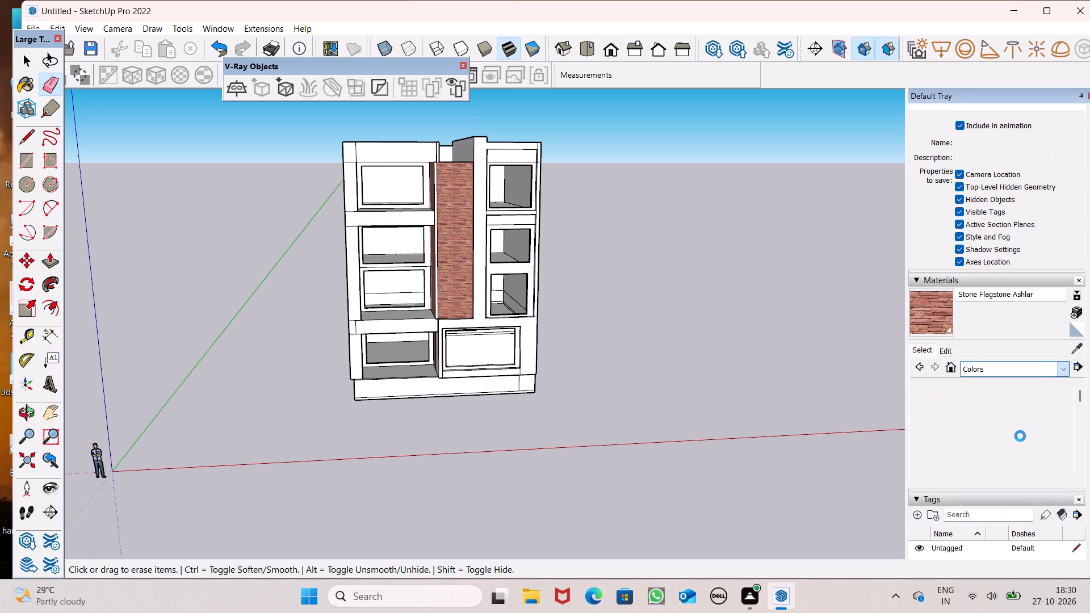
{"action": "scroll", "coordinate": [1020, 435], "scroll_direction": "down", "scroll_amount": 15}
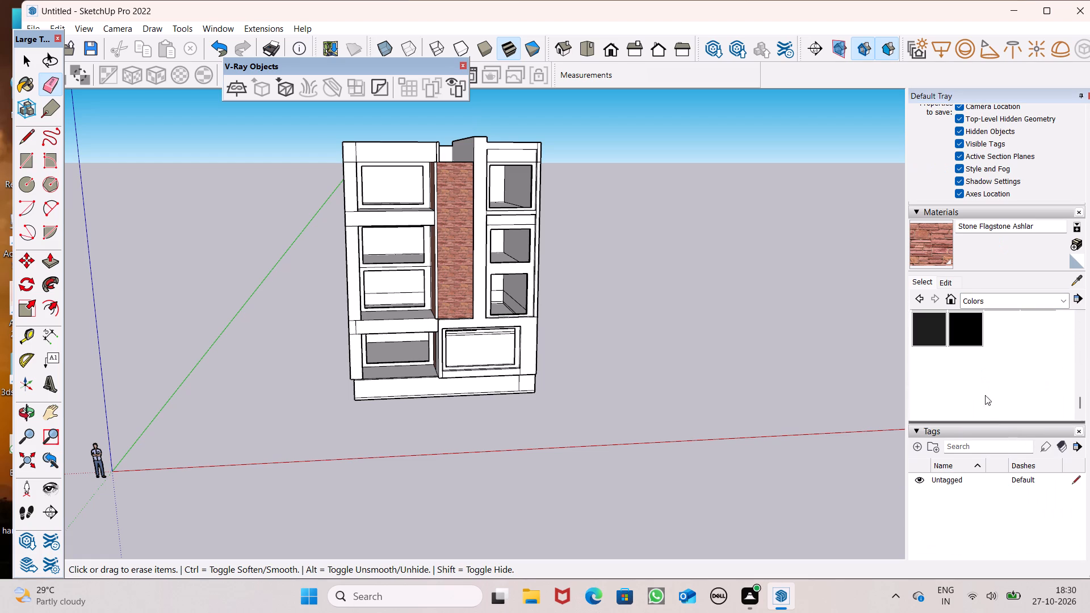
{"action": "scroll", "coordinate": [976, 385], "scroll_direction": "up", "scroll_amount": 3}
{"action": "scroll", "coordinate": [976, 385], "scroll_direction": "down", "scroll_amount": 2}
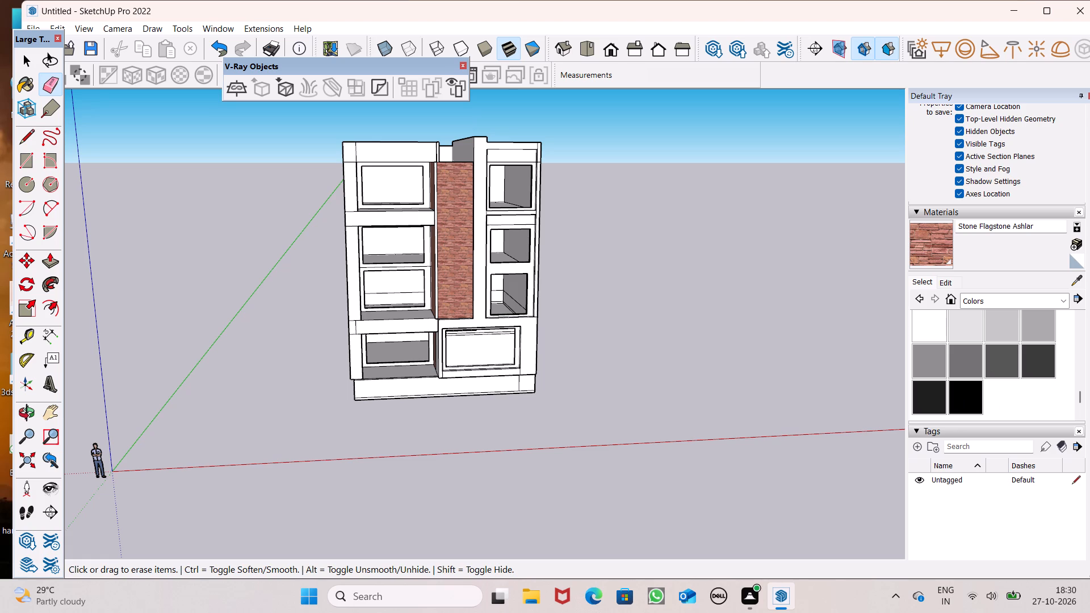
{"action": "left_click", "coordinate": [926, 397]}
{"action": "scroll", "coordinate": [447, 212], "scroll_direction": "up", "scroll_amount": 8}
{"action": "middle_click_drag", "start_coordinate": [337, 174], "coordinate": [54, 199]}
{"action": "scroll", "coordinate": [54, 199], "scroll_direction": "up", "scroll_amount": 1}
{"action": "scroll", "coordinate": [174, 161], "scroll_direction": "up", "scroll_amount": 4}
{"action": "left_click", "coordinate": [296, 165]}
{"action": "left_click", "coordinate": [300, 321]}
{"action": "scroll", "coordinate": [364, 269], "scroll_direction": "down", "scroll_amount": 3}
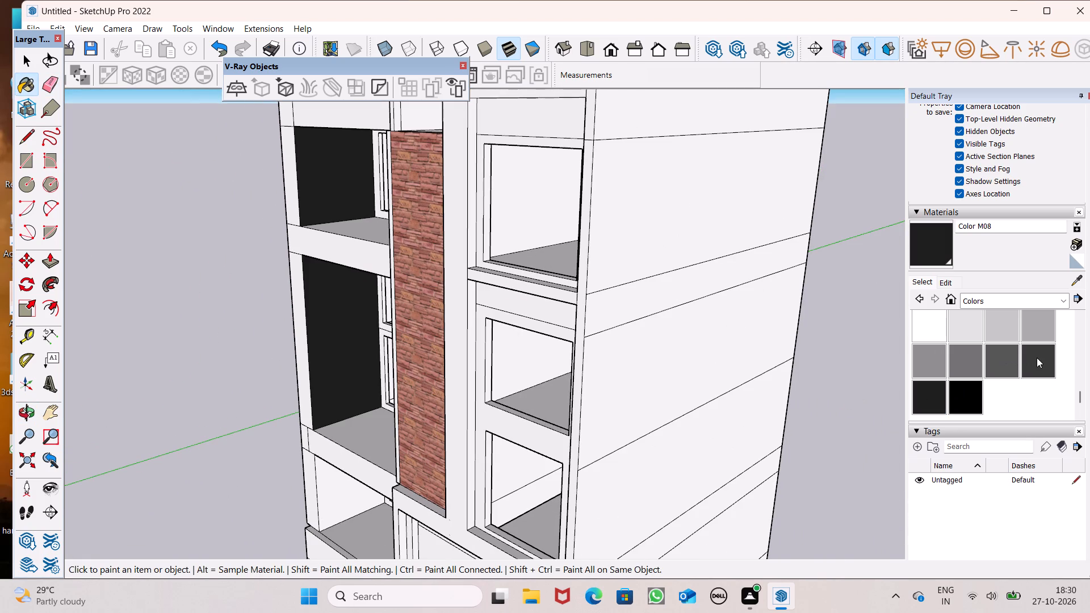
Repaint the inner side walls of the two upper balcony recesses with Color M07.
{"action": "left_click_drag", "start_coordinate": [1037, 358], "coordinate": [1021, 354]}
{"action": "scroll", "coordinate": [273, 293], "scroll_direction": "up", "scroll_amount": 2}
{"action": "left_click", "coordinate": [1050, 365]}
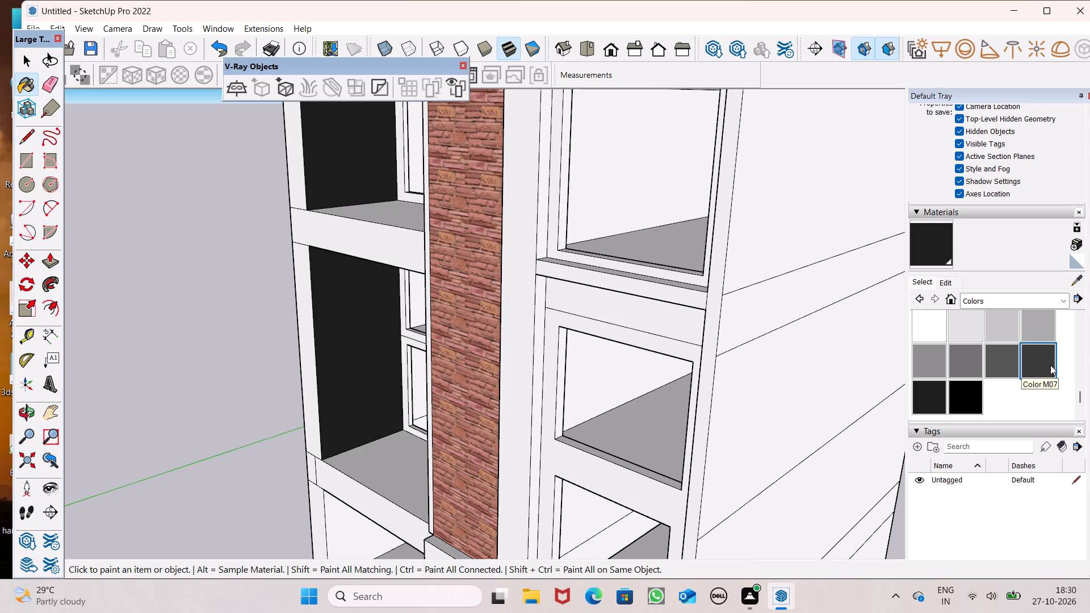
{"action": "left_click", "coordinate": [350, 140]}
{"action": "left_click", "coordinate": [364, 283]}
Paint the ceilings of the two upper balcony recesses with Color M07.
{"action": "middle_click_drag", "start_coordinate": [360, 289], "coordinate": [443, 229]}
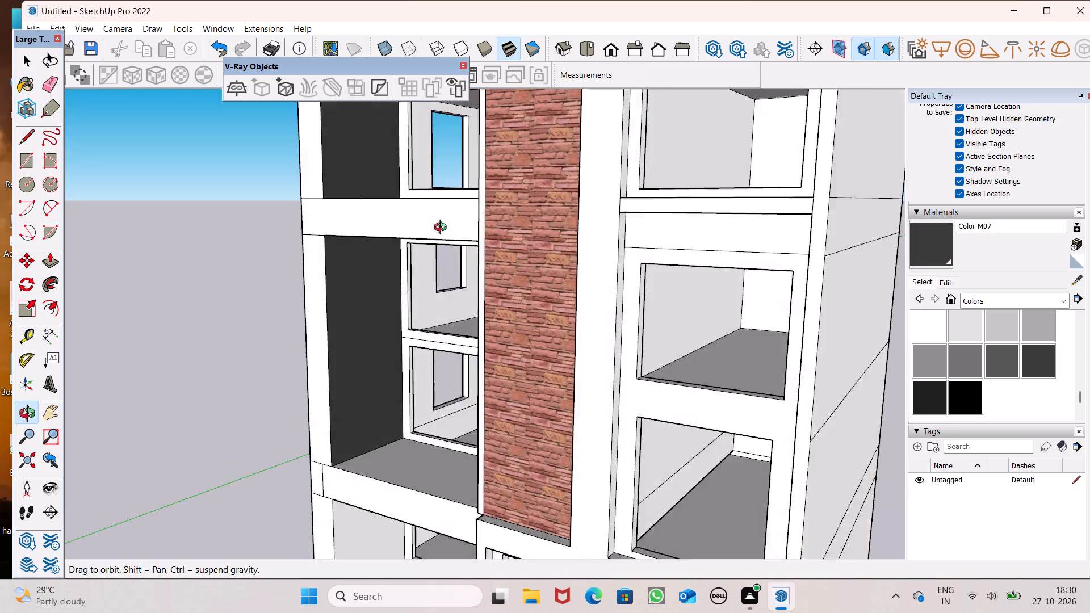
{"action": "middle_click_drag", "start_coordinate": [443, 229], "coordinate": [560, 230]}
{"action": "scroll", "coordinate": [557, 218], "scroll_direction": "up", "scroll_amount": 1}
{"action": "scroll", "coordinate": [471, 212], "scroll_direction": "down", "scroll_amount": 7}
{"action": "scroll", "coordinate": [509, 227], "scroll_direction": "up", "scroll_amount": 1}
{"action": "middle_click_drag", "start_coordinate": [513, 220], "coordinate": [585, 45]}
{"action": "scroll", "coordinate": [555, 132], "scroll_direction": "up", "scroll_amount": 4}
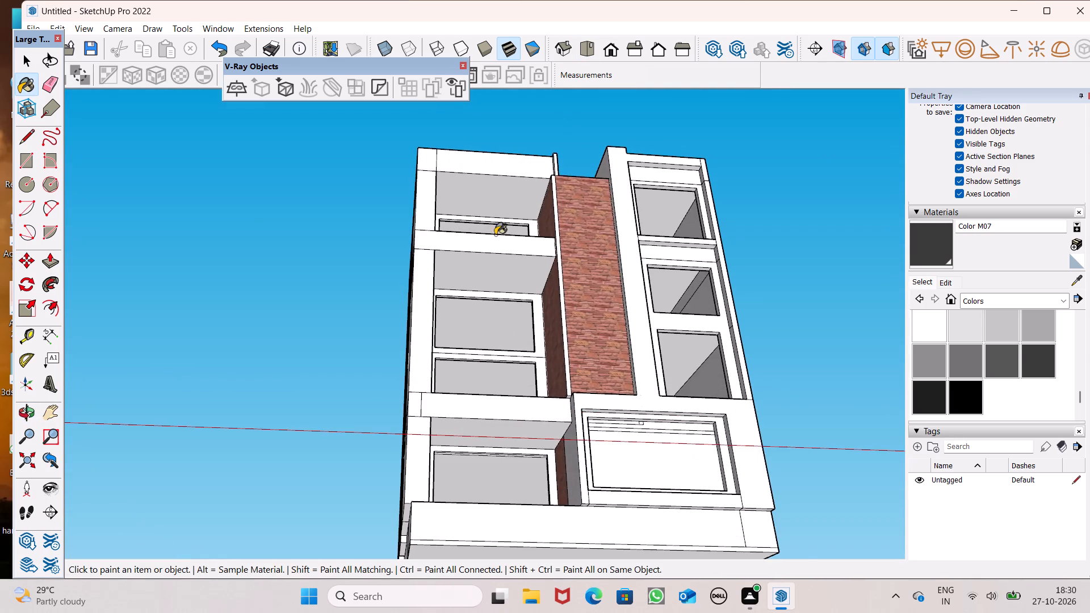
{"action": "left_click", "coordinate": [496, 211]}
{"action": "scroll", "coordinate": [497, 140], "scroll_direction": "down", "scroll_amount": 5}
{"action": "middle_click_drag", "start_coordinate": [541, 259], "coordinate": [529, 261]}
{"action": "scroll", "coordinate": [538, 267], "scroll_direction": "up", "scroll_amount": 1}
{"action": "left_click", "coordinate": [513, 259]}
Paint the ceiling and inner side wall of the ground-floor balcony recess with Color M07.
{"action": "scroll", "coordinate": [518, 220], "scroll_direction": "down", "scroll_amount": 3}
{"action": "middle_click_drag", "start_coordinate": [509, 319], "coordinate": [501, 599]}
{"action": "scroll", "coordinate": [508, 346], "scroll_direction": "up", "scroll_amount": 1}
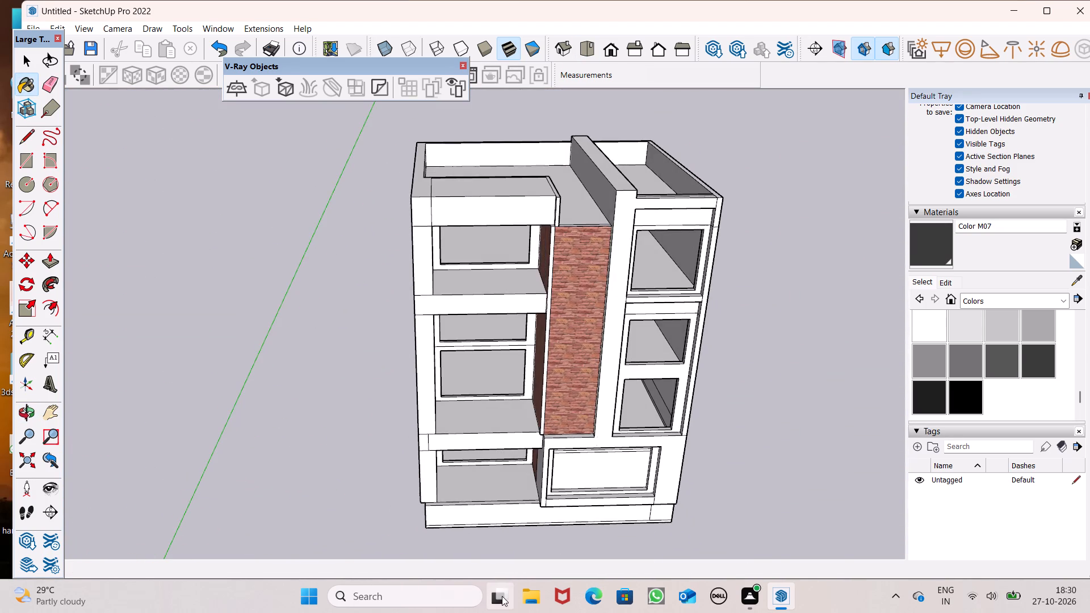
{"action": "middle_click_drag", "start_coordinate": [491, 535], "coordinate": [420, 227]}
{"action": "scroll", "coordinate": [421, 242], "scroll_direction": "up", "scroll_amount": 1}
{"action": "scroll", "coordinate": [427, 358], "scroll_direction": "up", "scroll_amount": 3}
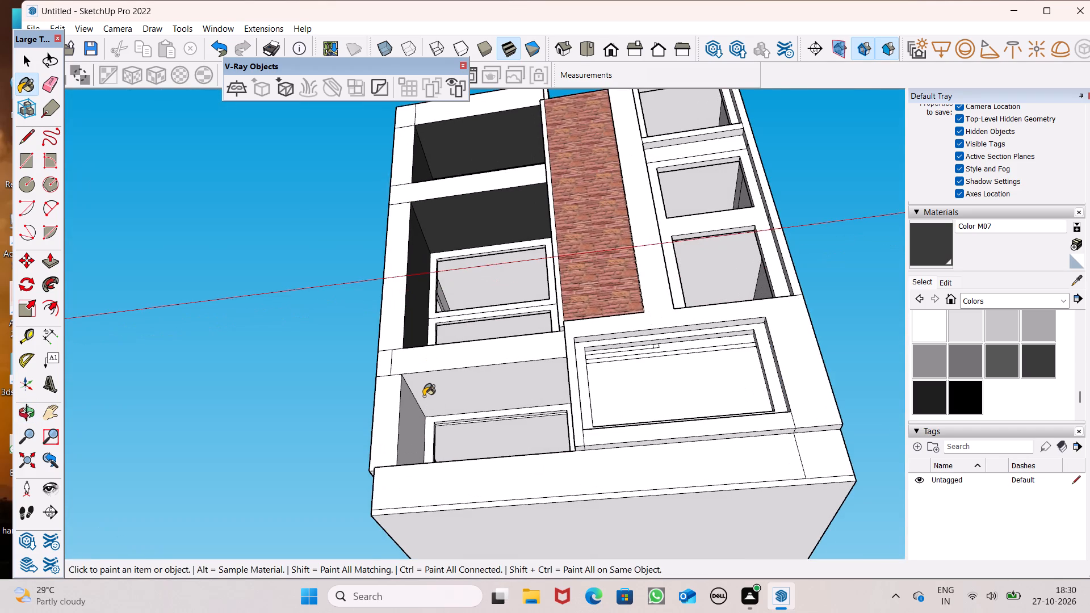
{"action": "left_click_drag", "start_coordinate": [424, 396], "coordinate": [421, 405]}
{"action": "left_click", "coordinate": [416, 420]}
Erase the stray vertical line near the outer end of the balcony slab above the ground floor.
{"action": "scroll", "coordinate": [396, 335], "scroll_direction": "down", "scroll_amount": 4}
{"action": "scroll", "coordinate": [396, 334], "scroll_direction": "up", "scroll_amount": 1}
{"action": "scroll", "coordinate": [396, 334], "scroll_direction": "down", "scroll_amount": 1}
{"action": "middle_click_drag", "start_coordinate": [396, 333], "coordinate": [467, 521]}
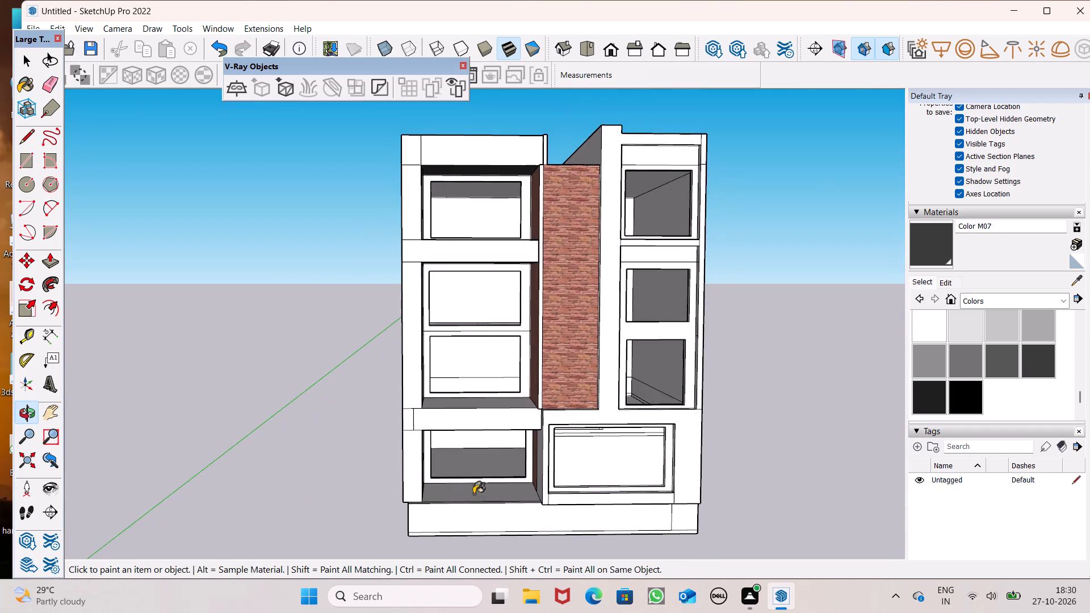
{"action": "left_click", "coordinate": [44, 85]}
{"action": "scroll", "coordinate": [387, 472], "scroll_direction": "up", "scroll_amount": 4}
{"action": "left_click_drag", "start_coordinate": [438, 398], "coordinate": [413, 404]}
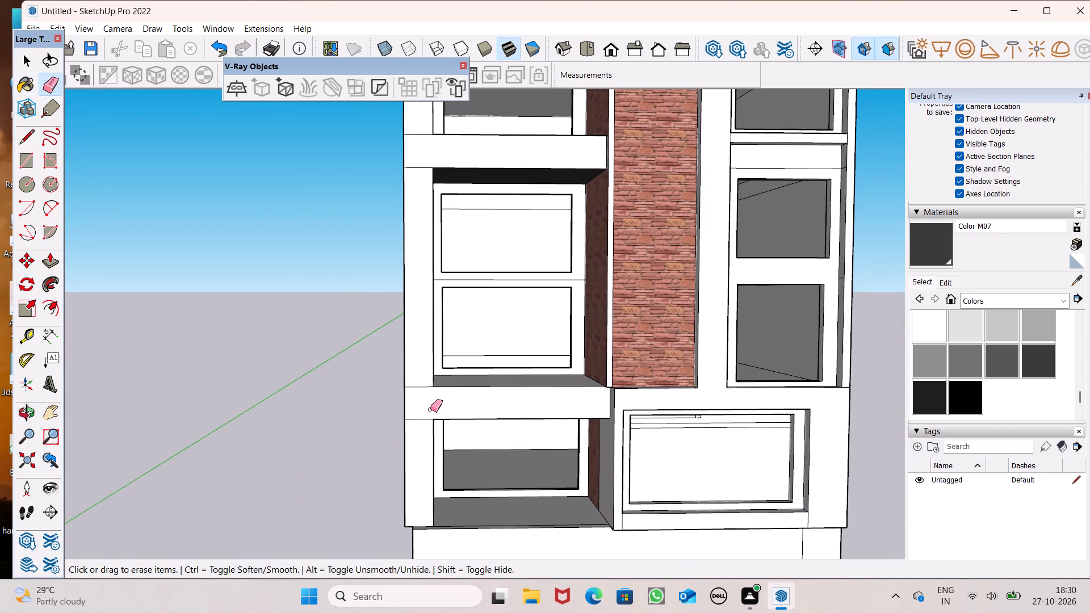
{"action": "scroll", "coordinate": [434, 412], "scroll_direction": "down", "scroll_amount": 4}
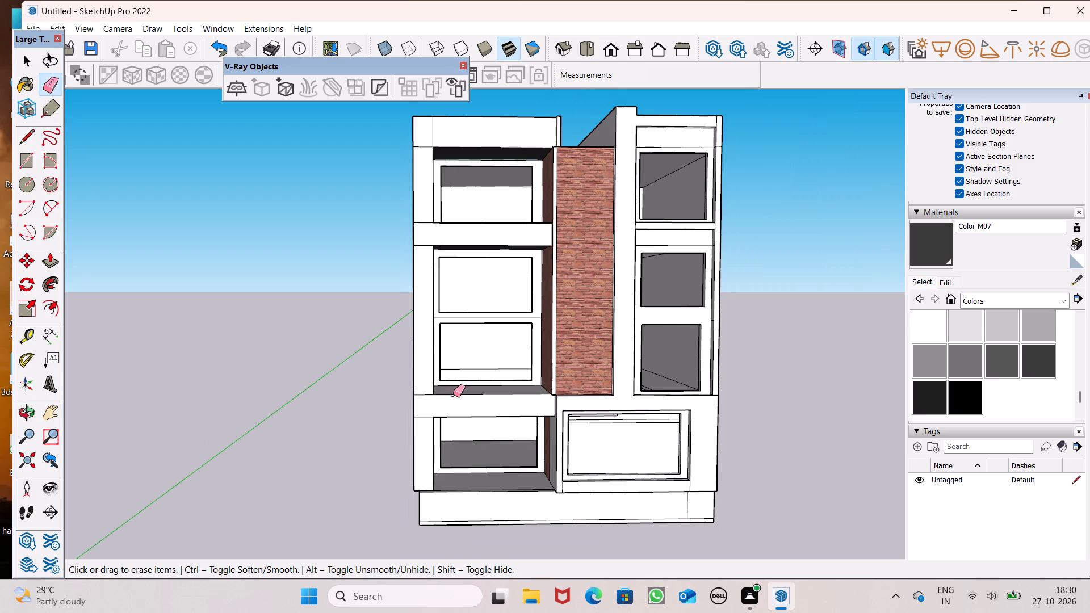
Paint the blank top-floor wall panel of the side facade and the parapet panel above it with Color M07.
{"action": "scroll", "coordinate": [453, 393], "scroll_direction": "down", "scroll_amount": 2}
{"action": "middle_click_drag", "start_coordinate": [517, 423], "coordinate": [893, 480]}
{"action": "scroll", "coordinate": [884, 484], "scroll_direction": "up", "scroll_amount": 2}
{"action": "left_click", "coordinate": [919, 250]}
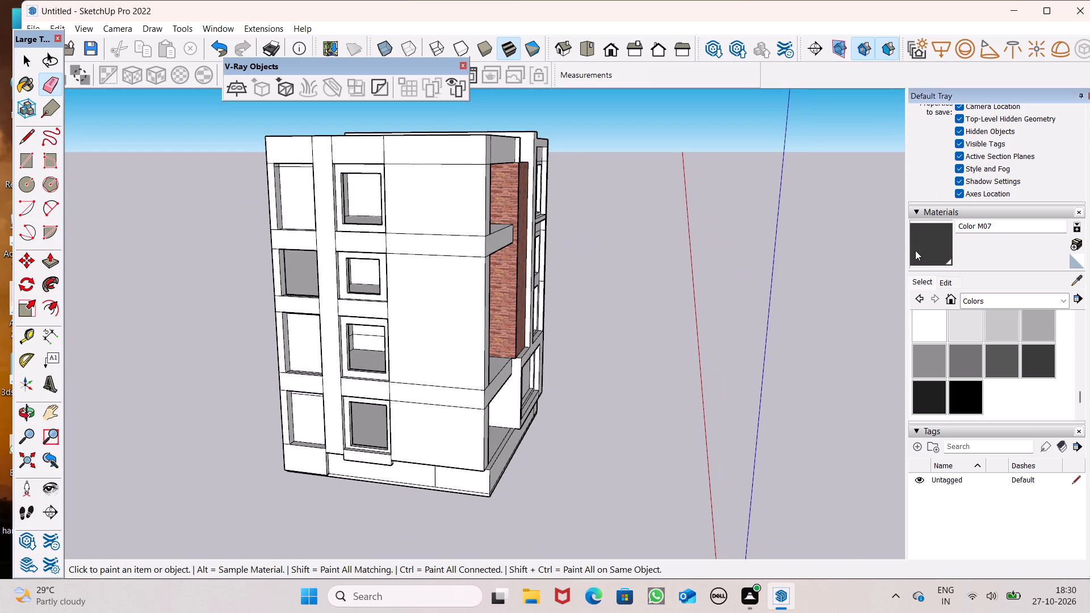
{"action": "scroll", "coordinate": [756, 277], "scroll_direction": "down", "scroll_amount": 3}
{"action": "left_click", "coordinate": [497, 211]}
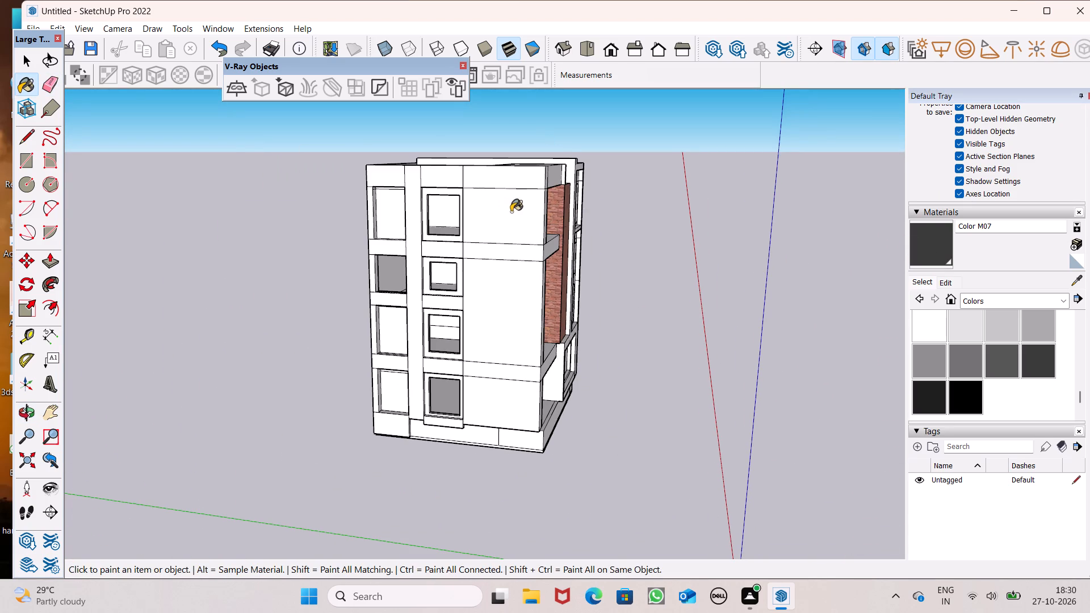
{"action": "middle_click_drag", "start_coordinate": [560, 238], "coordinate": [551, 235]}
{"action": "scroll", "coordinate": [561, 238], "scroll_direction": "up", "scroll_amount": 1}
{"action": "left_click", "coordinate": [485, 169]}
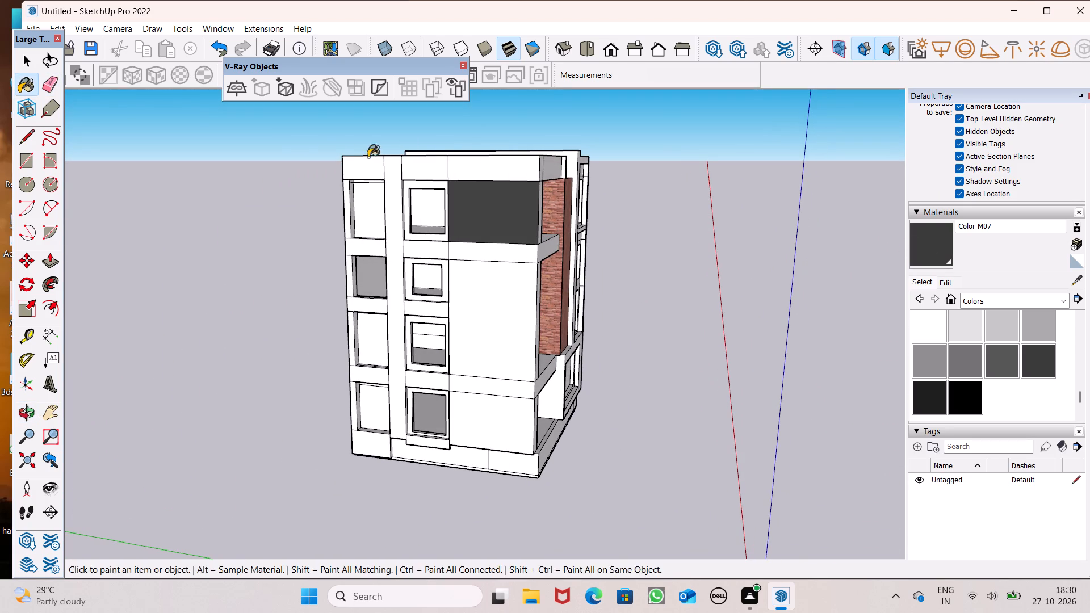
Erase the line dividing the dark parapet panel from the top-floor wall panel below it.
{"action": "left_click", "coordinate": [50, 78]}
{"action": "scroll", "coordinate": [446, 188], "scroll_direction": "up", "scroll_amount": 4}
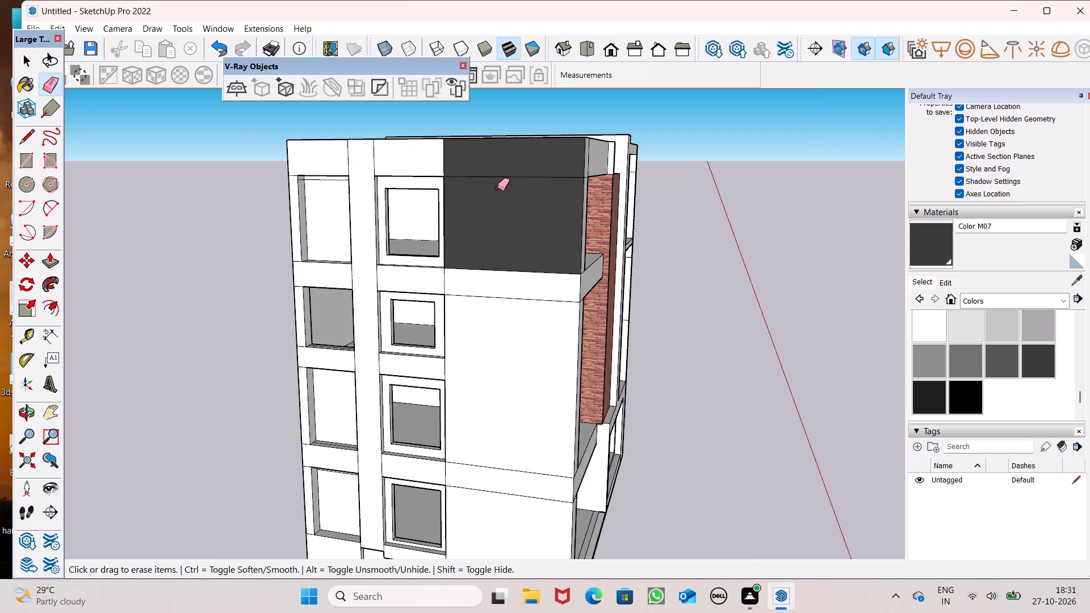
{"action": "left_click_drag", "start_coordinate": [504, 175], "coordinate": [504, 186]}
Paint the side facade's blank middle and ground-floor wall panels with Color M07, leaving the slab bands white.
{"action": "left_click", "coordinate": [943, 250]}
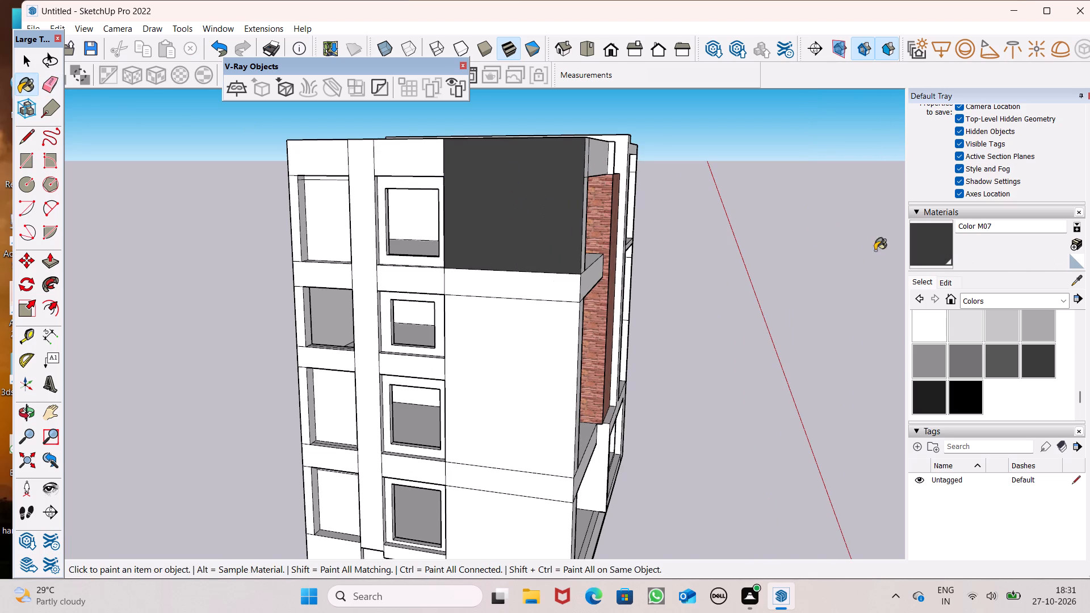
{"action": "scroll", "coordinate": [609, 169], "scroll_direction": "down", "scroll_amount": 6}
{"action": "left_click", "coordinate": [524, 299]}
{"action": "scroll", "coordinate": [487, 186], "scroll_direction": "down", "scroll_amount": 2}
{"action": "scroll", "coordinate": [614, 213], "scroll_direction": "down", "scroll_amount": 2}
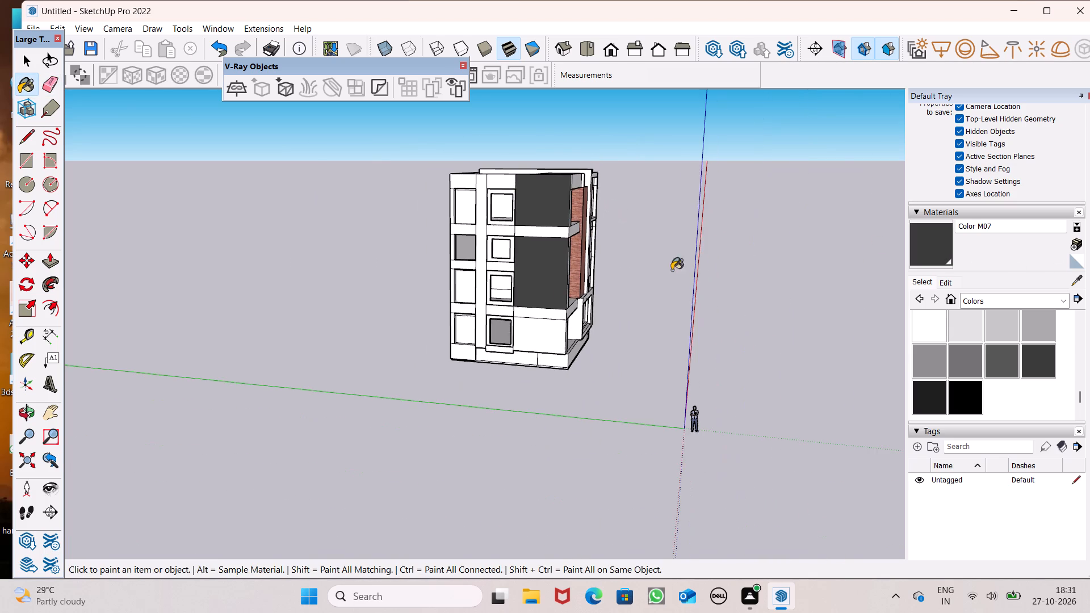
{"action": "scroll", "coordinate": [672, 270], "scroll_direction": "down", "scroll_amount": 1}
{"action": "scroll", "coordinate": [600, 383], "scroll_direction": "up", "scroll_amount": 6}
{"action": "scroll", "coordinate": [522, 319], "scroll_direction": "up", "scroll_amount": 4}
{"action": "left_click", "coordinate": [522, 319]}
Paint the front end face of the ground-floor side wall, beside the balcony recess, with Color M07.
{"action": "scroll", "coordinate": [561, 364], "scroll_direction": "up", "scroll_amount": 1}
{"action": "middle_click_drag", "start_coordinate": [561, 364], "coordinate": [498, 372]}
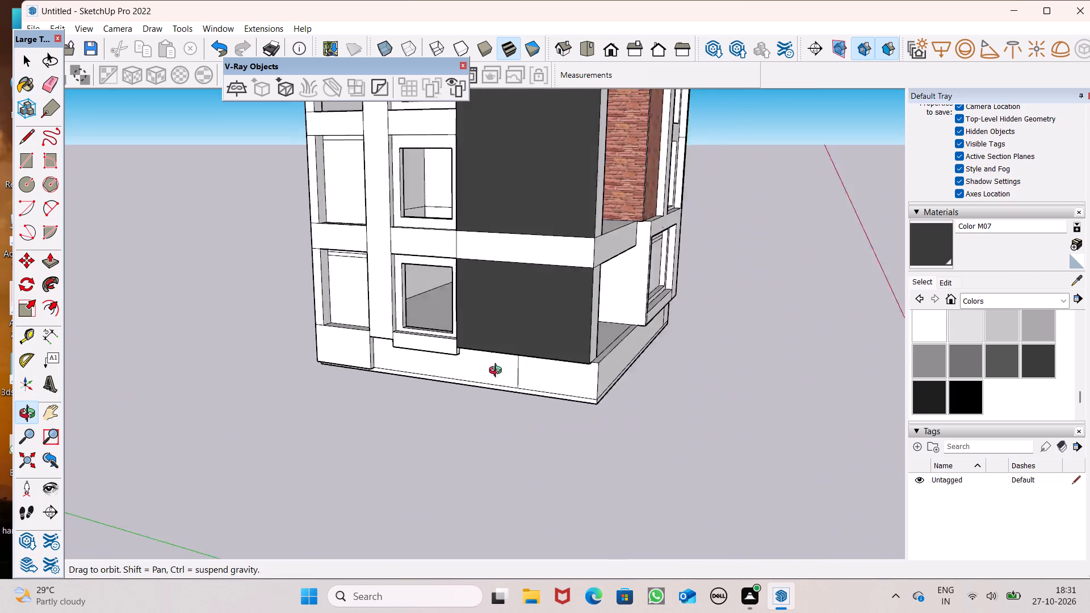
{"action": "middle_click_drag", "start_coordinate": [498, 372], "coordinate": [419, 383]}
{"action": "middle_click_drag", "start_coordinate": [531, 389], "coordinate": [672, 280]}
{"action": "scroll", "coordinate": [628, 305], "scroll_direction": "up", "scroll_amount": 1}
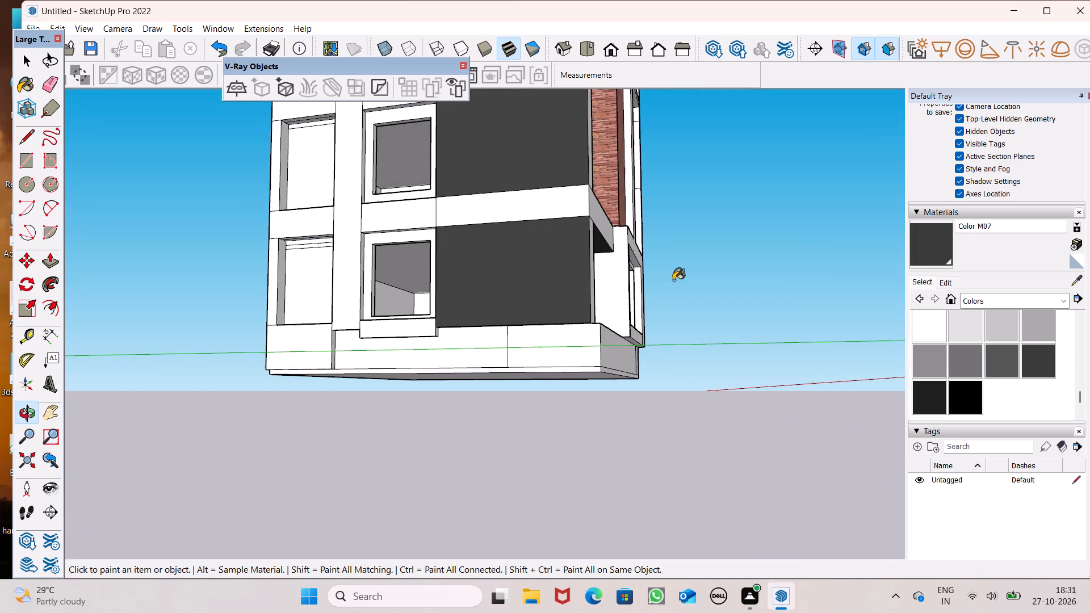
{"action": "scroll", "coordinate": [674, 280], "scroll_direction": "down", "scroll_amount": 1}
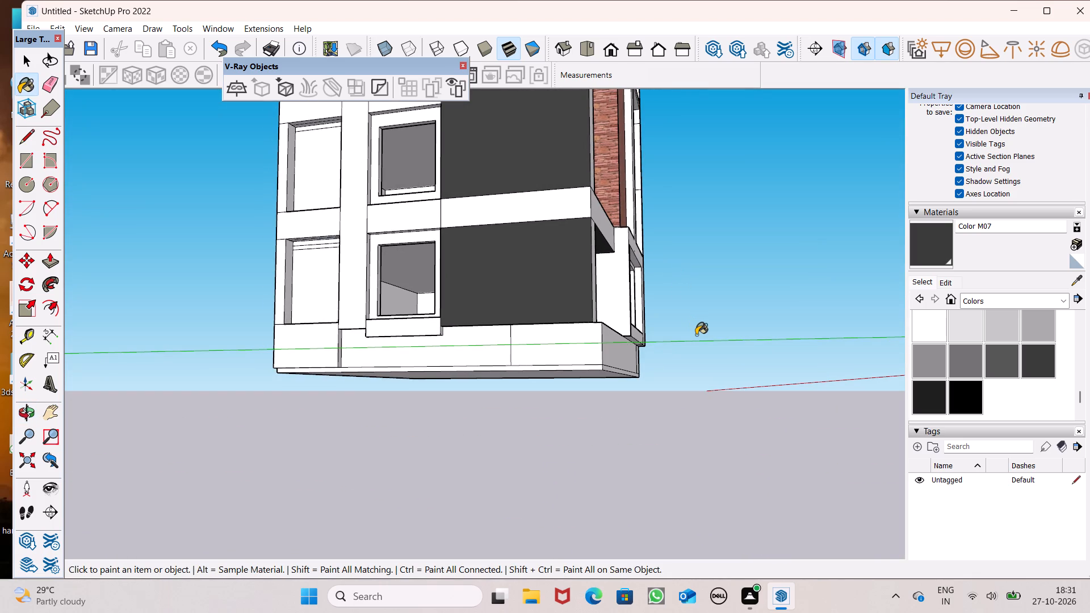
{"action": "scroll", "coordinate": [696, 335], "scroll_direction": "down", "scroll_amount": 4}
{"action": "middle_click_drag", "start_coordinate": [689, 337], "coordinate": [482, 450]}
{"action": "scroll", "coordinate": [439, 438], "scroll_direction": "up", "scroll_amount": 6}
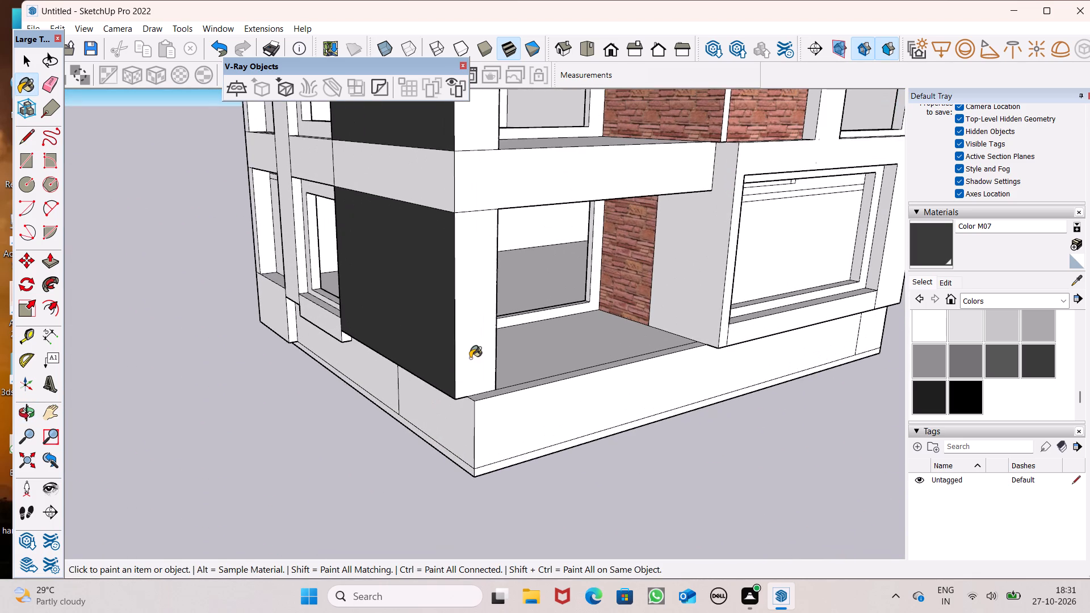
{"action": "left_click", "coordinate": [471, 357]}
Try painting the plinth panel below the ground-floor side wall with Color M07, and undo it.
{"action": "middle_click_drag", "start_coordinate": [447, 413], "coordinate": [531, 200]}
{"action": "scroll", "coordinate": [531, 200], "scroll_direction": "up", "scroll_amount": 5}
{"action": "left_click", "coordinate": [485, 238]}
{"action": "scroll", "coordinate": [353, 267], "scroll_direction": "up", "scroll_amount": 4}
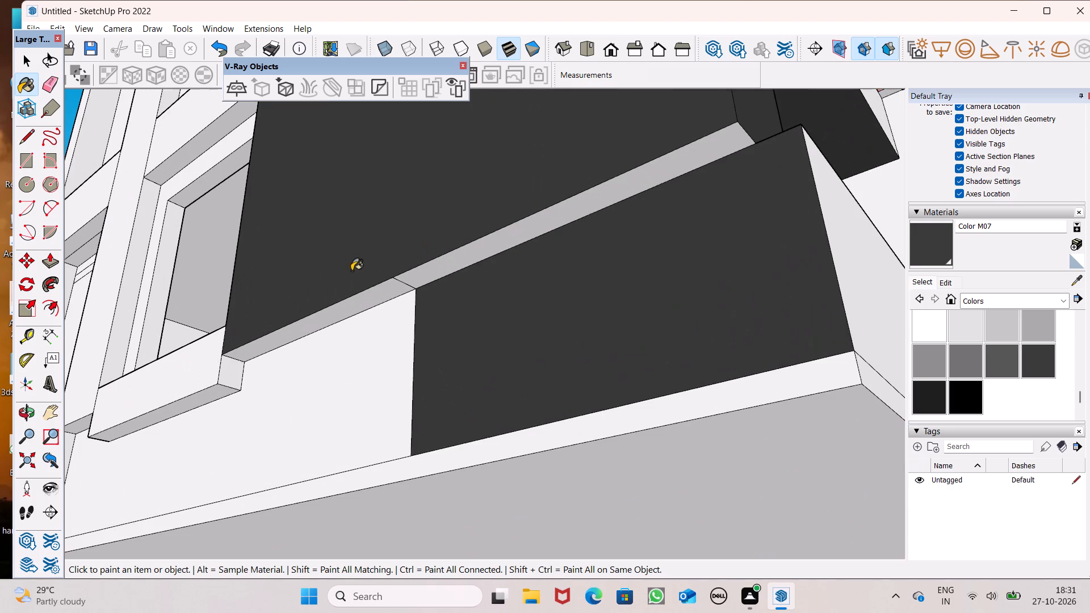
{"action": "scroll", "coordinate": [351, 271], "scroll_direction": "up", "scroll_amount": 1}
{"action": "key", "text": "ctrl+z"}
Paint the underside strip between the dark ground-floor wall and the plinth with Color M07, and erase its short dividing line.
{"action": "left_click", "coordinate": [434, 273]}
{"action": "left_click", "coordinate": [387, 286]}
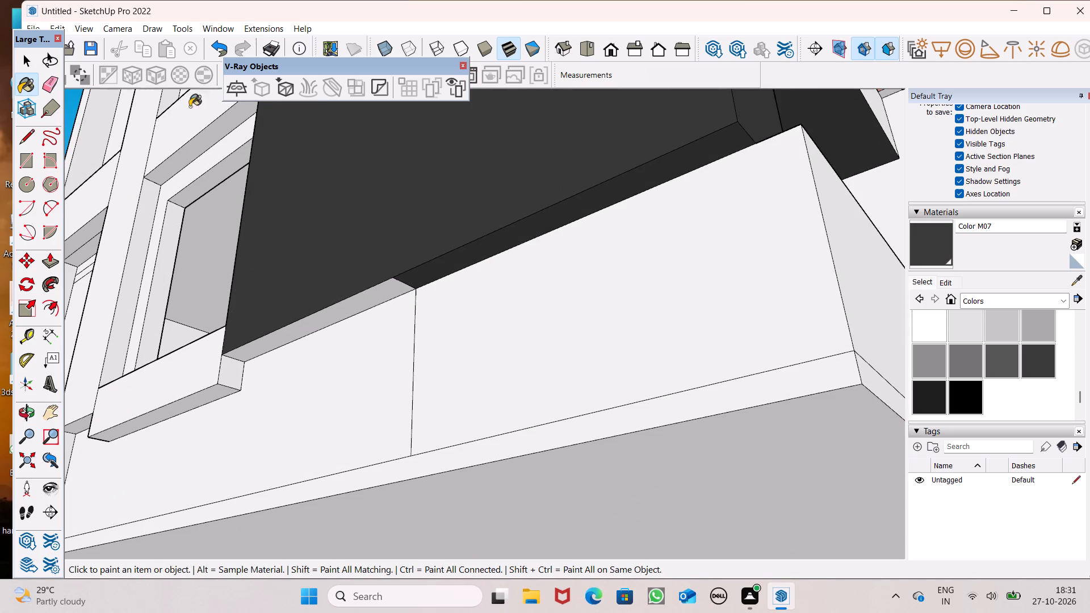
{"action": "left_click", "coordinate": [45, 79]}
{"action": "scroll", "coordinate": [446, 281], "scroll_direction": "up", "scroll_amount": 3}
{"action": "left_click_drag", "start_coordinate": [396, 281], "coordinate": [395, 287]}
Paint the plinth strip beneath the side facade's ground-floor window surround with Color M07.
{"action": "scroll", "coordinate": [517, 189], "scroll_direction": "down", "scroll_amount": 10}
{"action": "middle_click_drag", "start_coordinate": [567, 197], "coordinate": [645, 324]}
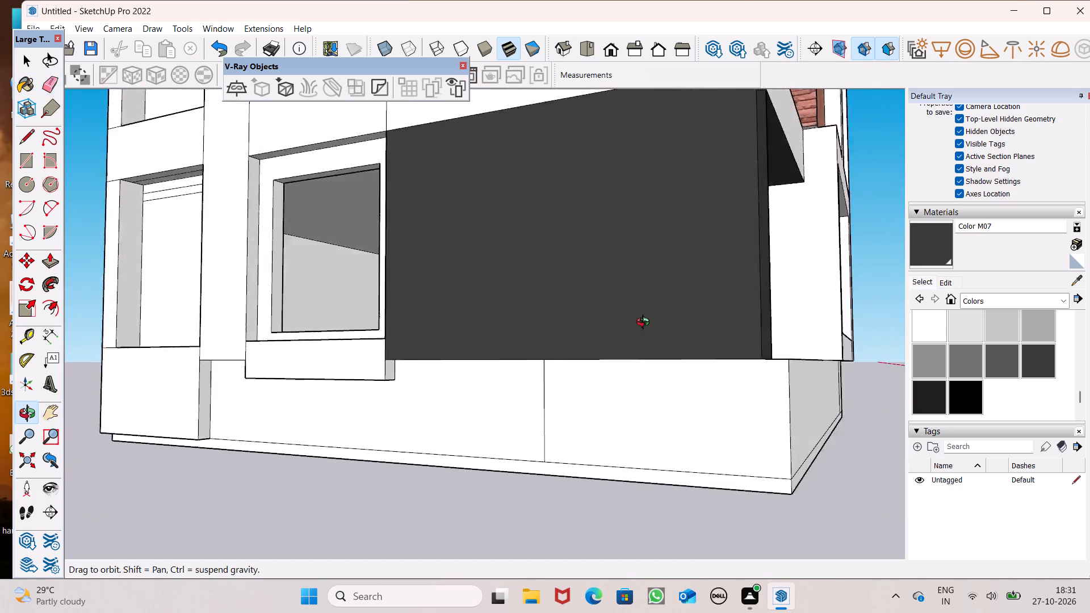
{"action": "middle_click_drag", "start_coordinate": [645, 324], "coordinate": [751, 324]}
{"action": "scroll", "coordinate": [710, 295], "scroll_direction": "up", "scroll_amount": 1}
{"action": "scroll", "coordinate": [590, 222], "scroll_direction": "down", "scroll_amount": 6}
{"action": "middle_click_drag", "start_coordinate": [661, 291], "coordinate": [661, 287]}
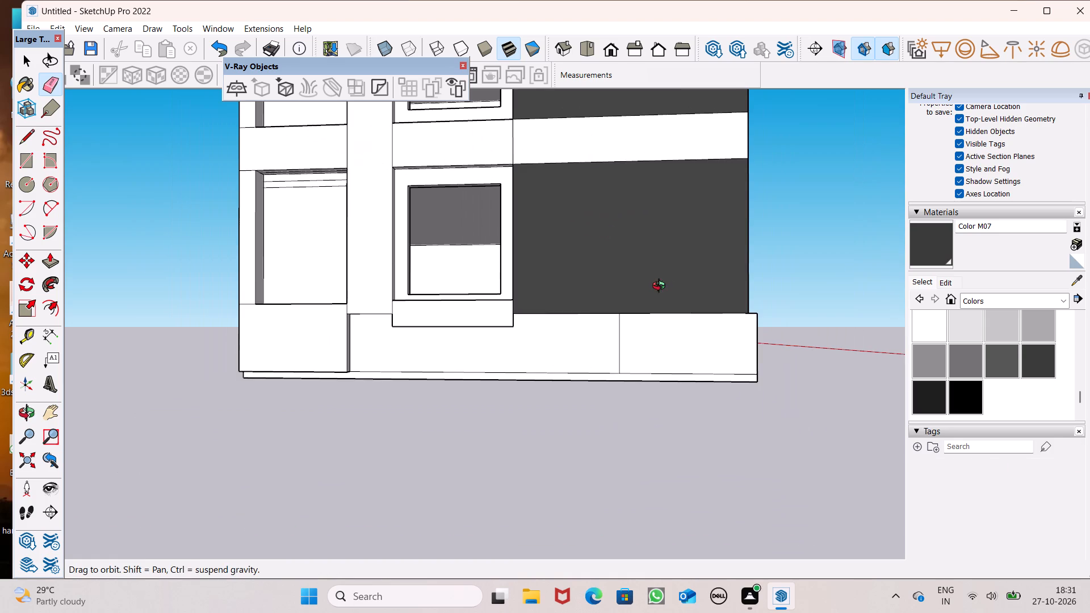
{"action": "middle_click_drag", "start_coordinate": [661, 287], "coordinate": [640, 267]}
{"action": "left_click", "coordinate": [927, 255]}
{"action": "left_click", "coordinate": [560, 316]}
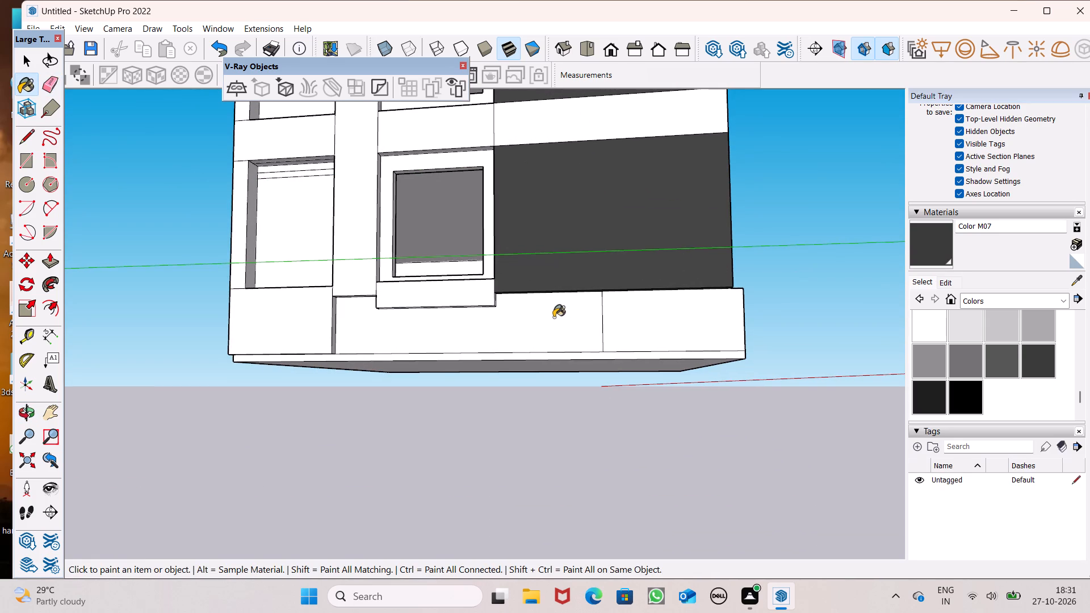
Paint the vertical pier between the side facade's two window columns, including its underside, with Color M07.
{"action": "middle_click_drag", "start_coordinate": [527, 326], "coordinate": [442, 213]}
{"action": "scroll", "coordinate": [442, 213], "scroll_direction": "up", "scroll_amount": 1}
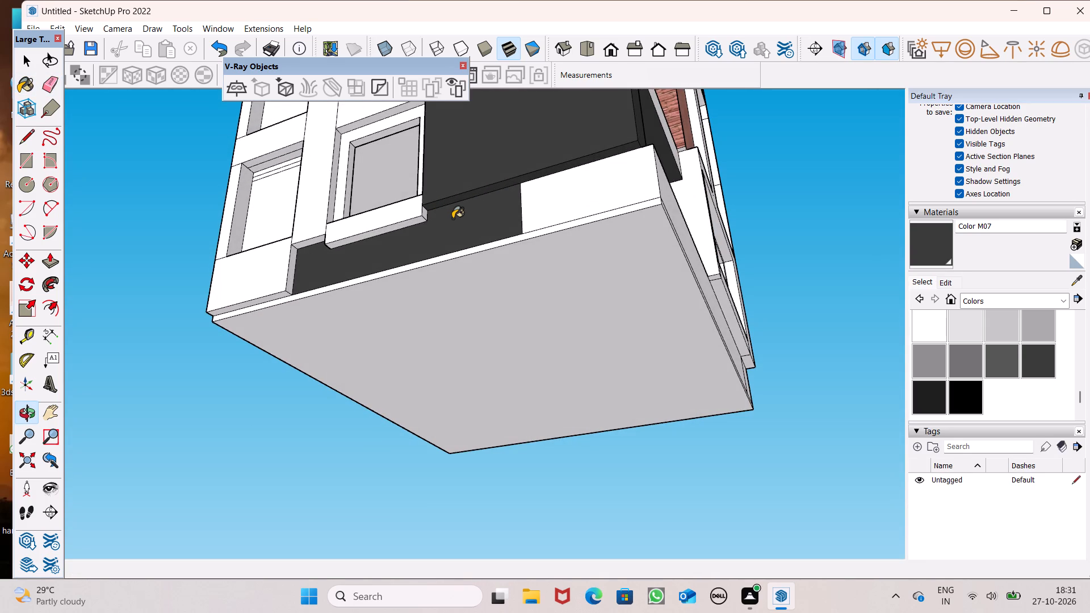
{"action": "scroll", "coordinate": [452, 219], "scroll_direction": "down", "scroll_amount": 3}
{"action": "middle_click_drag", "start_coordinate": [457, 217], "coordinate": [529, 285]}
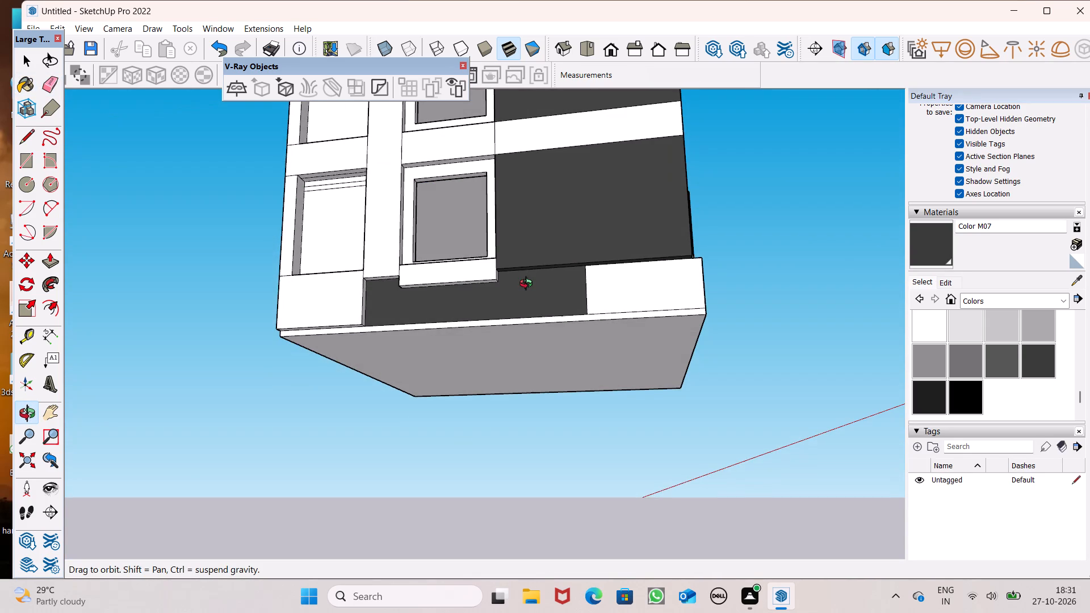
{"action": "middle_click_drag", "start_coordinate": [529, 285], "coordinate": [622, 245]}
{"action": "scroll", "coordinate": [427, 267], "scroll_direction": "up", "scroll_amount": 6}
{"action": "left_click", "coordinate": [483, 222]}
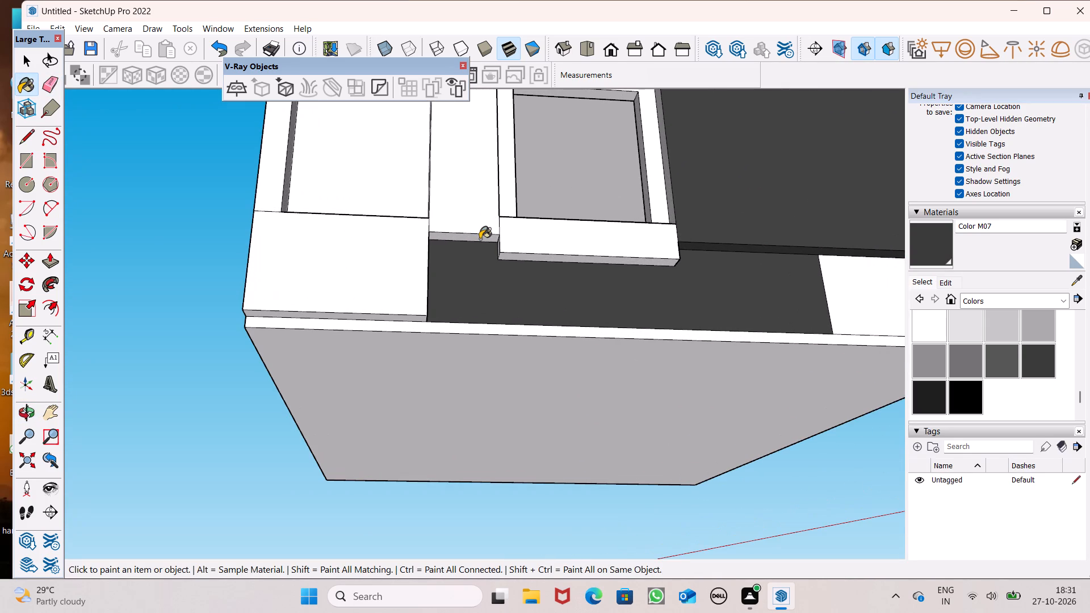
{"action": "left_click", "coordinate": [480, 239]}
Pull the underside of the dark vertical pier down 4' to the building's base with Push/Pull.
{"action": "left_click", "coordinate": [48, 261]}
{"action": "middle_click_drag", "start_coordinate": [318, 294], "coordinate": [342, 373]}
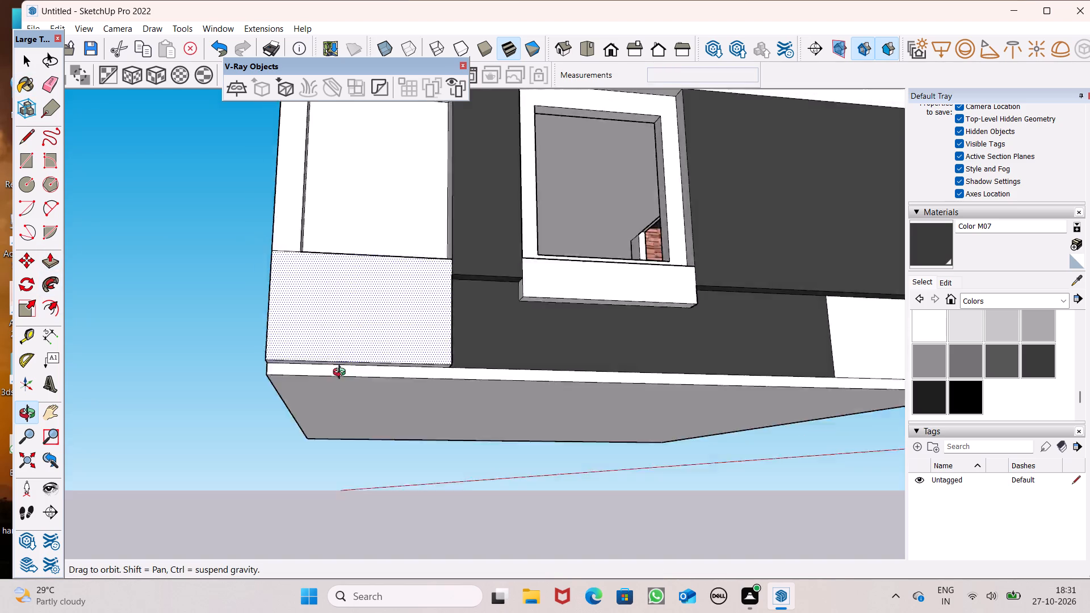
{"action": "middle_click_drag", "start_coordinate": [342, 373], "coordinate": [283, 254]}
{"action": "scroll", "coordinate": [408, 266], "scroll_direction": "up", "scroll_amount": 5}
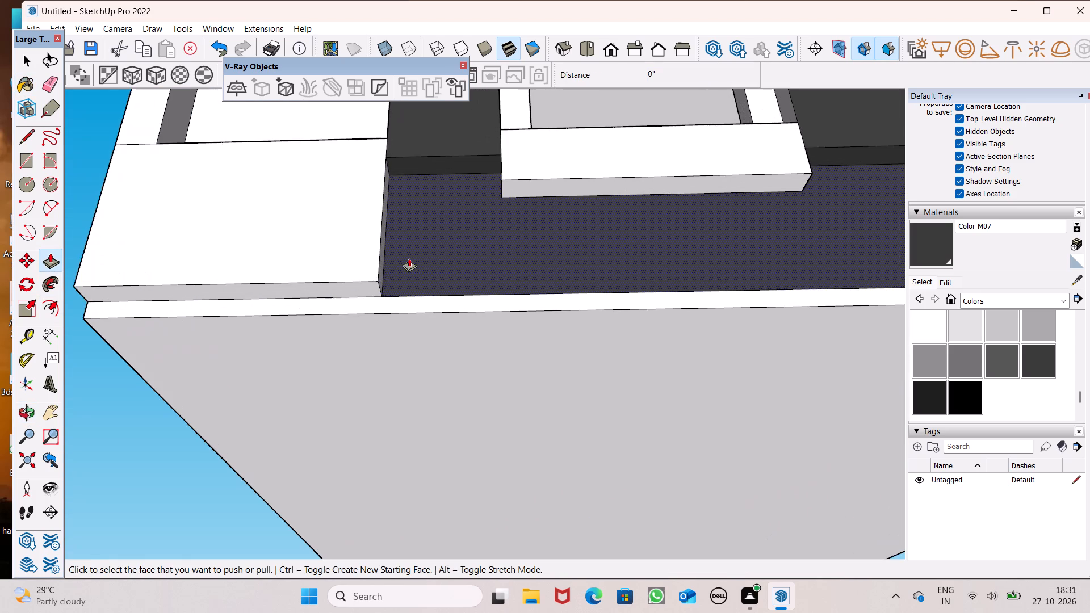
{"action": "scroll", "coordinate": [409, 258], "scroll_direction": "up", "scroll_amount": 1}
{"action": "left_click_drag", "start_coordinate": [413, 156], "coordinate": [393, 296]}
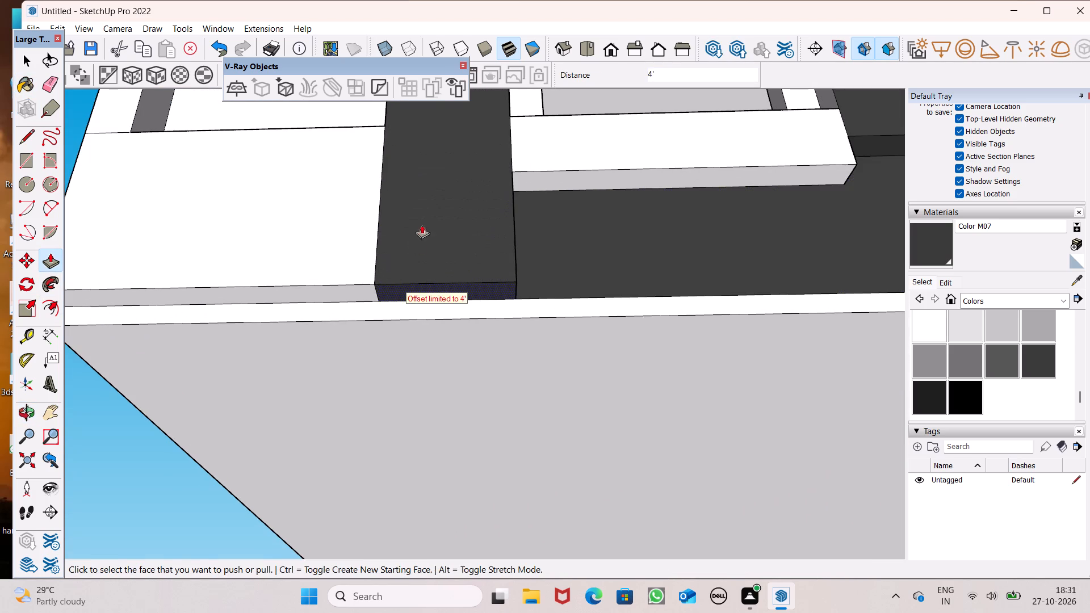
{"action": "scroll", "coordinate": [429, 194], "scroll_direction": "down", "scroll_amount": 10}
{"action": "left_click_drag", "start_coordinate": [443, 238], "coordinate": [413, 221]}
Examine the painted side facade from close up and from above.
{"action": "scroll", "coordinate": [638, 187], "scroll_direction": "down", "scroll_amount": 6}
{"action": "scroll", "coordinate": [644, 208], "scroll_direction": "up", "scroll_amount": 1}
{"action": "scroll", "coordinate": [644, 212], "scroll_direction": "down", "scroll_amount": 1}
{"action": "middle_click_drag", "start_coordinate": [641, 258], "coordinate": [633, 457]}
{"action": "scroll", "coordinate": [577, 507], "scroll_direction": "down", "scroll_amount": 2}
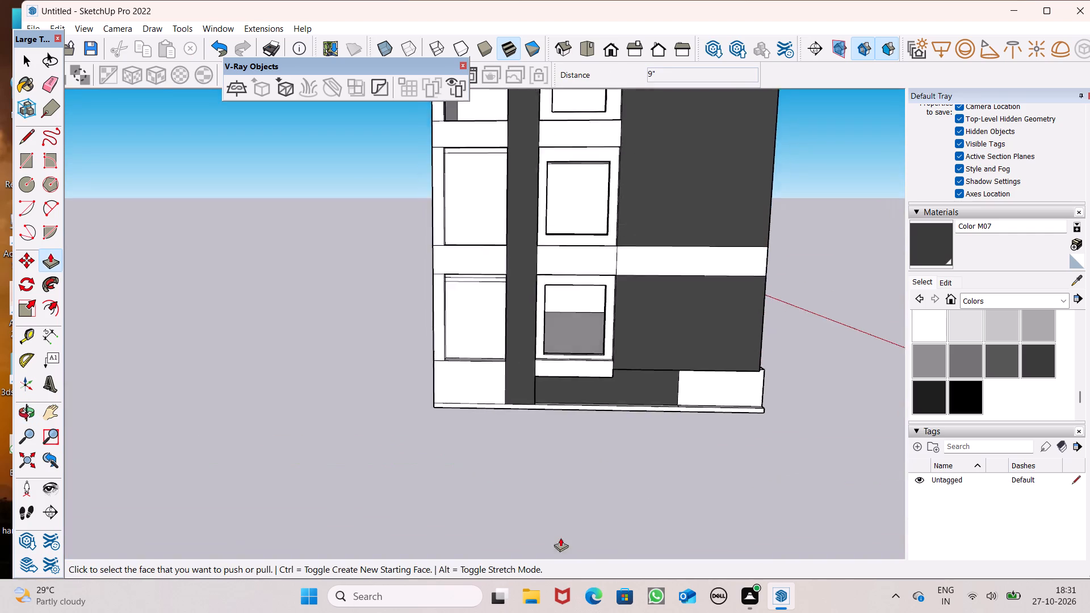
{"action": "scroll", "coordinate": [560, 538], "scroll_direction": "down", "scroll_amount": 5}
{"action": "middle_click_drag", "start_coordinate": [538, 456], "coordinate": [510, 612]}
{"action": "scroll", "coordinate": [450, 448], "scroll_direction": "down", "scroll_amount": 2}
{"action": "scroll", "coordinate": [421, 312], "scroll_direction": "down", "scroll_amount": 4}
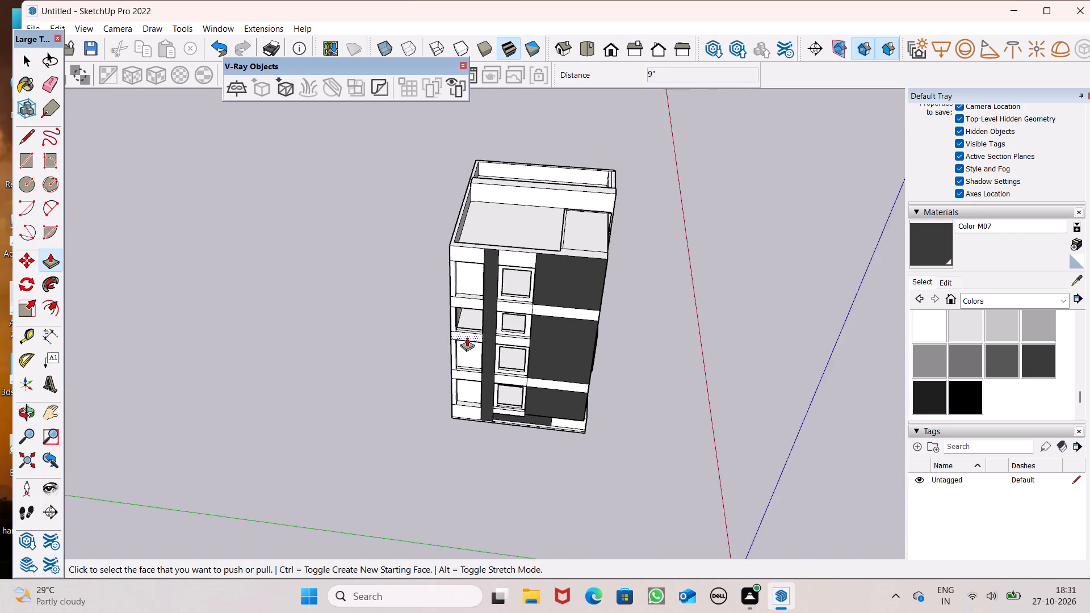
Paint the dark vertical pier's side faces beside the framed-window column on the upper floors with Color M07.
{"action": "middle_click_drag", "start_coordinate": [454, 346], "coordinate": [229, 255]}
{"action": "scroll", "coordinate": [374, 226], "scroll_direction": "up", "scroll_amount": 13}
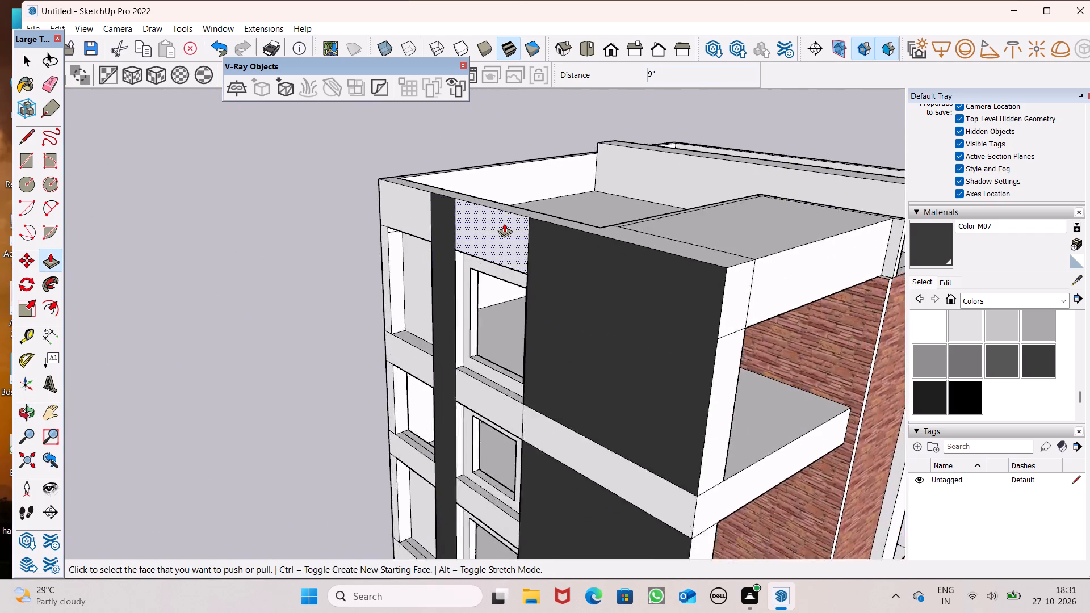
{"action": "scroll", "coordinate": [504, 223], "scroll_direction": "up", "scroll_amount": 4}
{"action": "middle_click_drag", "start_coordinate": [474, 234], "coordinate": [403, 169]}
{"action": "scroll", "coordinate": [403, 169], "scroll_direction": "up", "scroll_amount": 1}
{"action": "scroll", "coordinate": [419, 186], "scroll_direction": "down", "scroll_amount": 5}
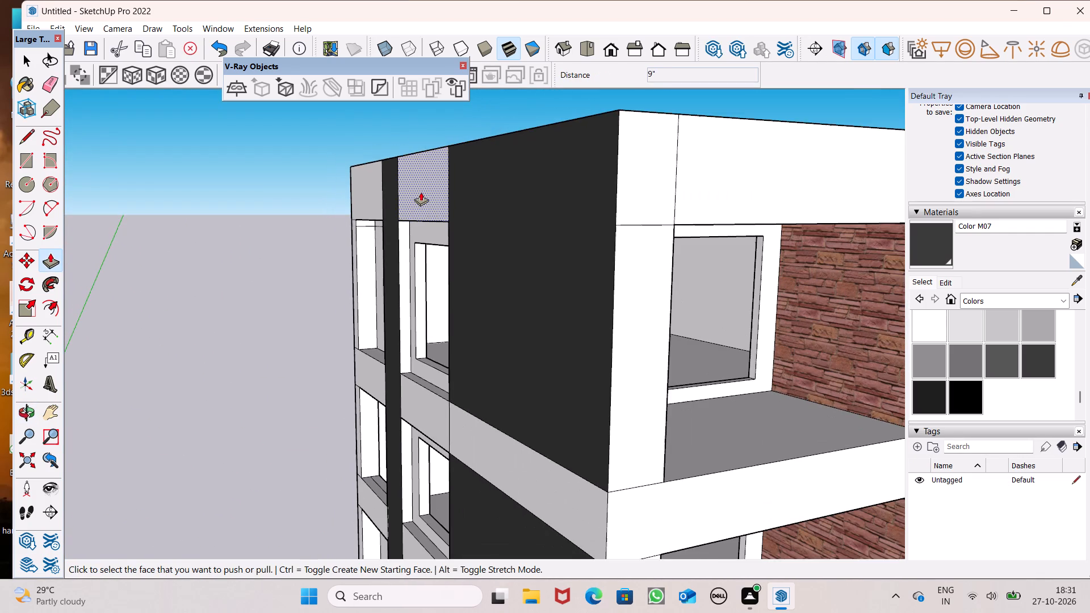
{"action": "scroll", "coordinate": [421, 192], "scroll_direction": "down", "scroll_amount": 1}
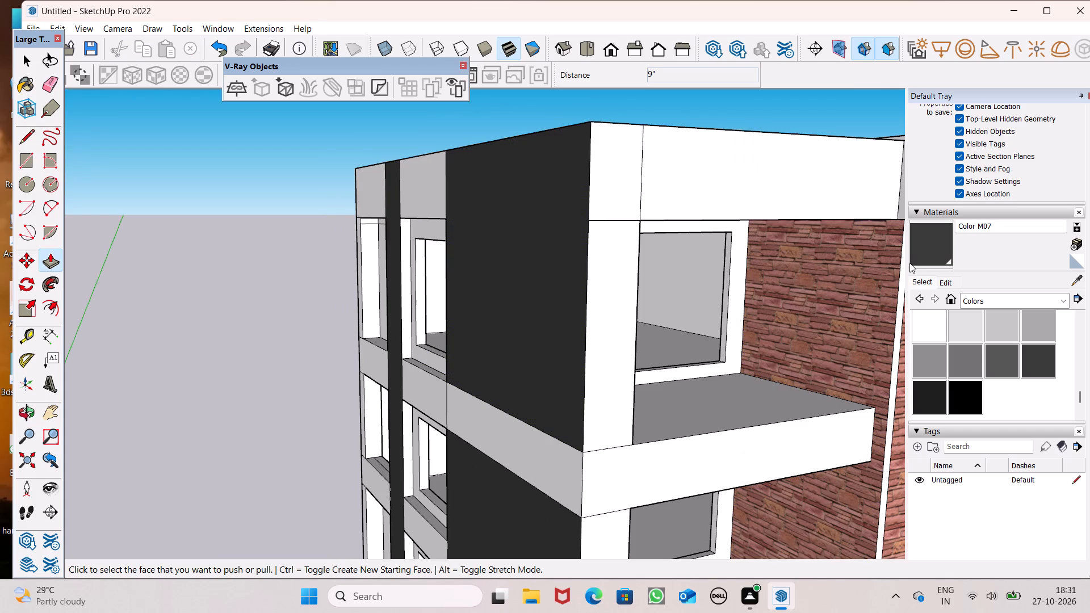
{"action": "left_click", "coordinate": [935, 249]}
{"action": "scroll", "coordinate": [450, 341], "scroll_direction": "up", "scroll_amount": 6}
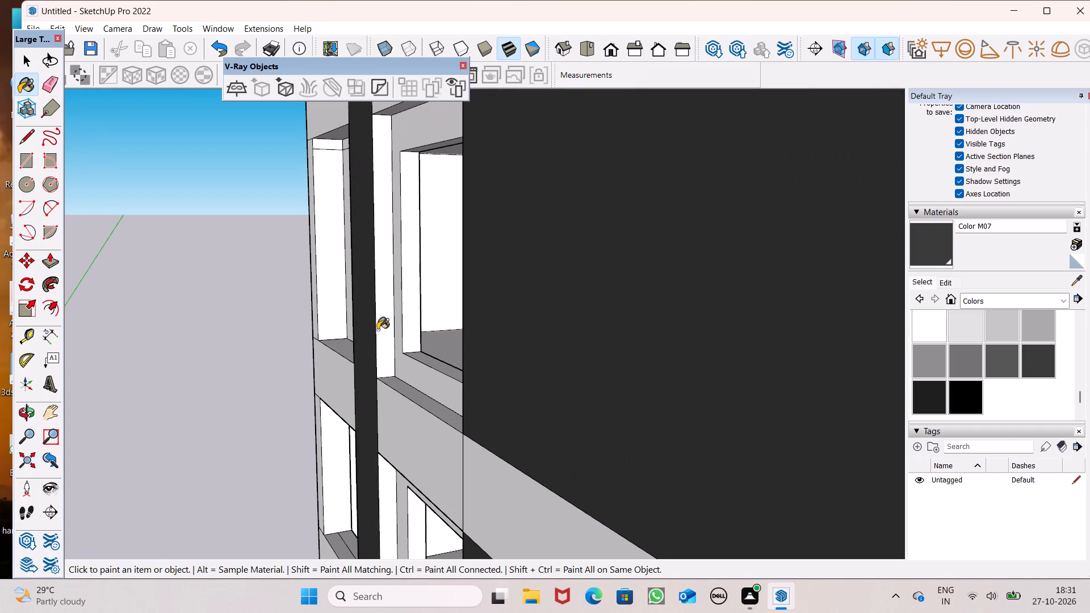
{"action": "left_click", "coordinate": [384, 316]}
{"action": "scroll", "coordinate": [359, 183], "scroll_direction": "down", "scroll_amount": 6}
{"action": "scroll", "coordinate": [364, 433], "scroll_direction": "up", "scroll_amount": 5}
{"action": "left_click", "coordinate": [383, 400]}
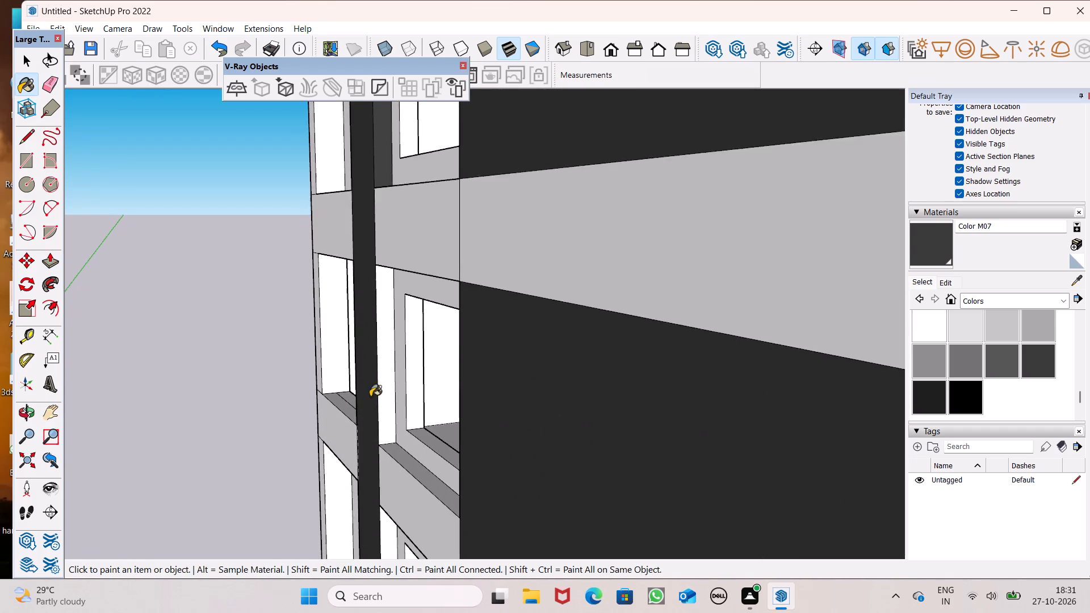
{"action": "scroll", "coordinate": [358, 371], "scroll_direction": "down", "scroll_amount": 5}
Paint the pier's opposite side face inside the outer column's top-floor recess with Color M07.
{"action": "middle_click_drag", "start_coordinate": [353, 394], "coordinate": [1052, 385]}
{"action": "scroll", "coordinate": [734, 216], "scroll_direction": "up", "scroll_amount": 1}
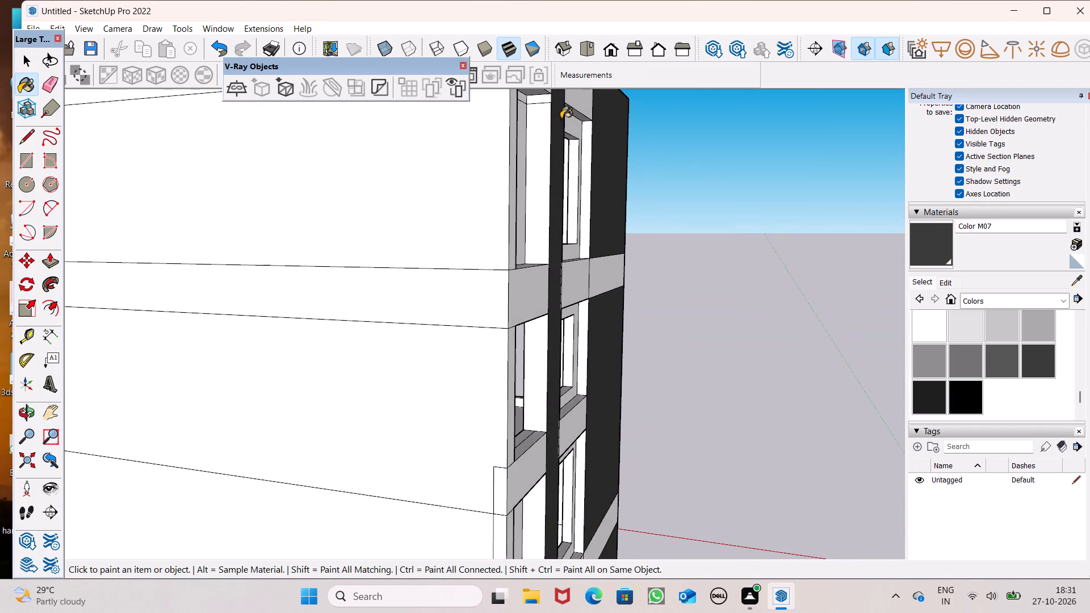
{"action": "left_click_drag", "start_coordinate": [545, 100], "coordinate": [545, 108]}
{"action": "left_click", "coordinate": [542, 138]}
{"action": "scroll", "coordinate": [548, 226], "scroll_direction": "down", "scroll_amount": 8}
{"action": "scroll", "coordinate": [537, 145], "scroll_direction": "up", "scroll_amount": 7}
{"action": "scroll", "coordinate": [555, 205], "scroll_direction": "up", "scroll_amount": 5}
Erase the stray edge near the top of the pier's side face in the outer column's top-floor recess.
{"action": "left_click", "coordinate": [49, 78]}
{"action": "scroll", "coordinate": [413, 156], "scroll_direction": "up", "scroll_amount": 2}
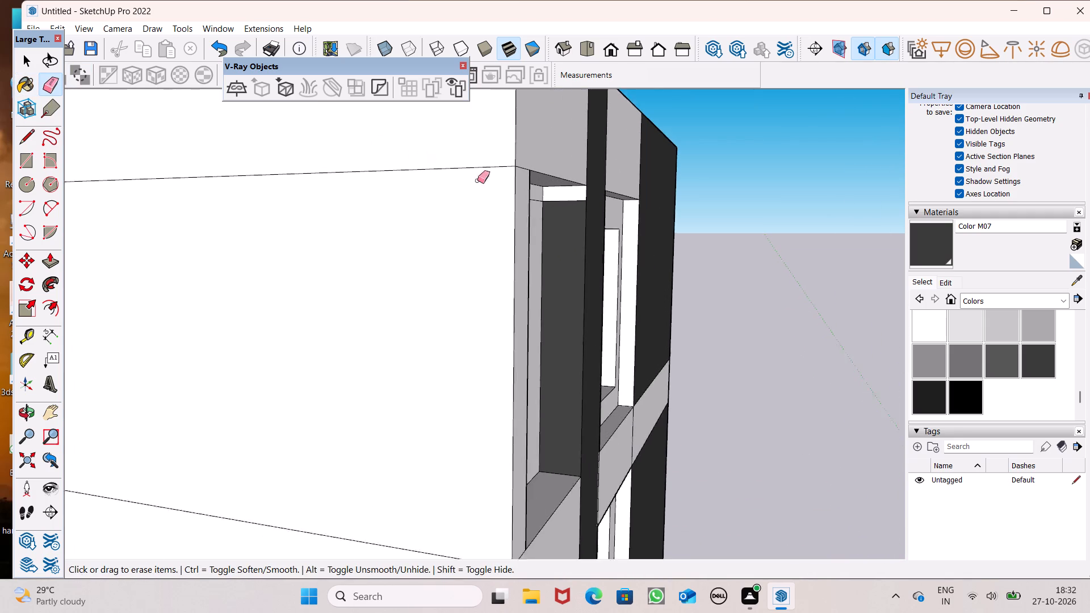
{"action": "scroll", "coordinate": [477, 180], "scroll_direction": "up", "scroll_amount": 3}
{"action": "left_click_drag", "start_coordinate": [577, 196], "coordinate": [580, 211]}
{"action": "scroll", "coordinate": [410, 112], "scroll_direction": "down", "scroll_amount": 2}
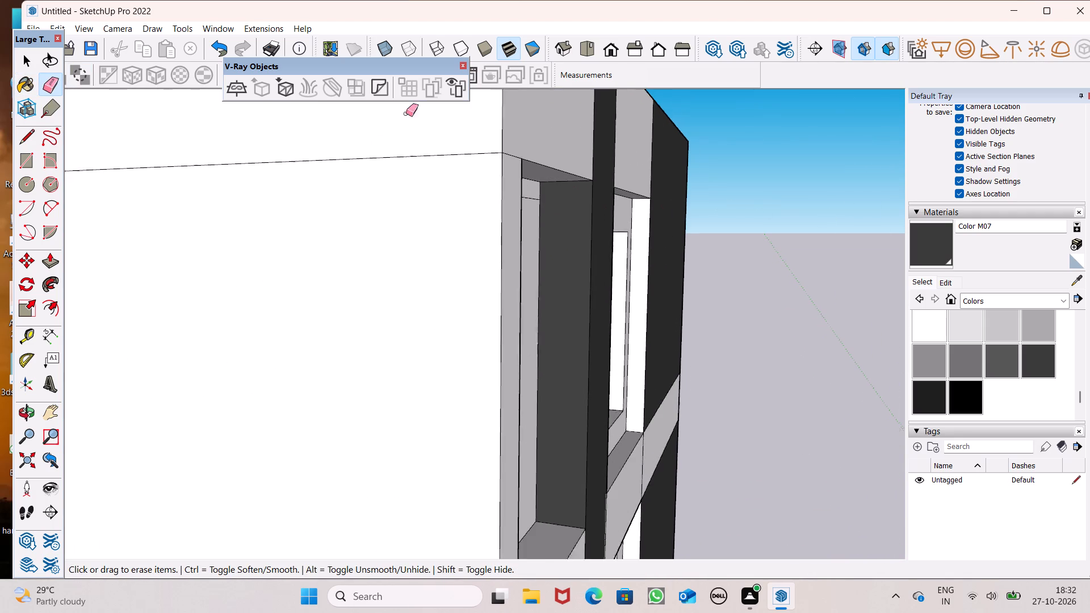
Paint the pier's side faces inside the outer column's lower three recesses with Color M07.
{"action": "scroll", "coordinate": [406, 114], "scroll_direction": "down", "scroll_amount": 5}
{"action": "scroll", "coordinate": [394, 124], "scroll_direction": "up", "scroll_amount": 1}
{"action": "scroll", "coordinate": [387, 134], "scroll_direction": "down", "scroll_amount": 8}
{"action": "left_click", "coordinate": [937, 250]}
{"action": "scroll", "coordinate": [440, 455], "scroll_direction": "up", "scroll_amount": 4}
{"action": "left_click", "coordinate": [448, 359]}
{"action": "scroll", "coordinate": [520, 0], "scroll_direction": "down", "scroll_amount": 4}
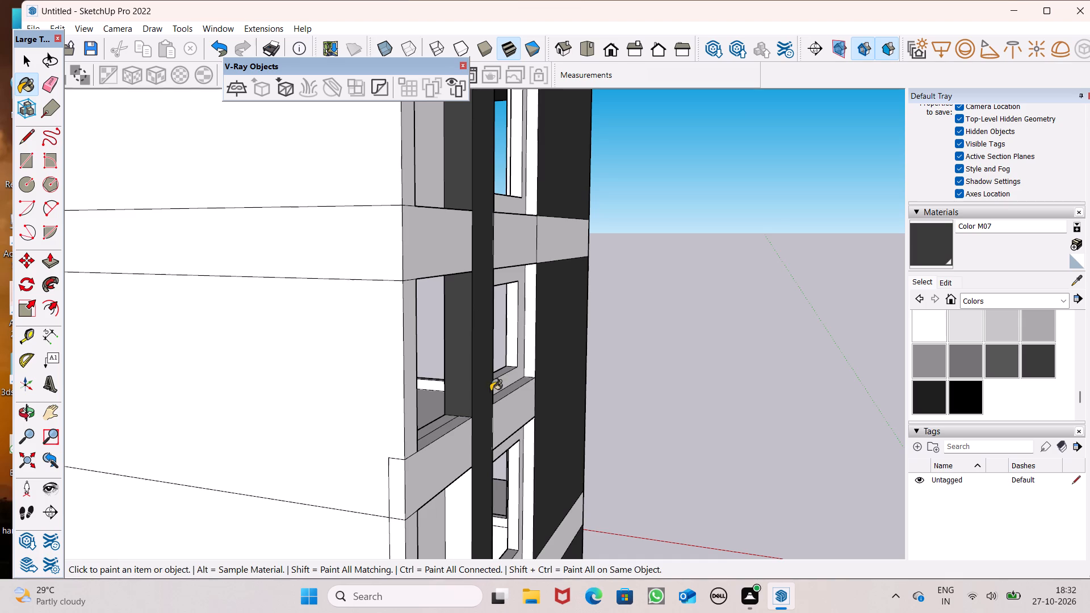
{"action": "scroll", "coordinate": [452, 292], "scroll_direction": "down", "scroll_amount": 5}
{"action": "scroll", "coordinate": [459, 494], "scroll_direction": "up", "scroll_amount": 5}
{"action": "left_click_drag", "start_coordinate": [460, 478], "coordinate": [460, 467]}
{"action": "scroll", "coordinate": [451, 271], "scroll_direction": "down", "scroll_amount": 5}
{"action": "middle_click_drag", "start_coordinate": [486, 360], "coordinate": [384, 368]}
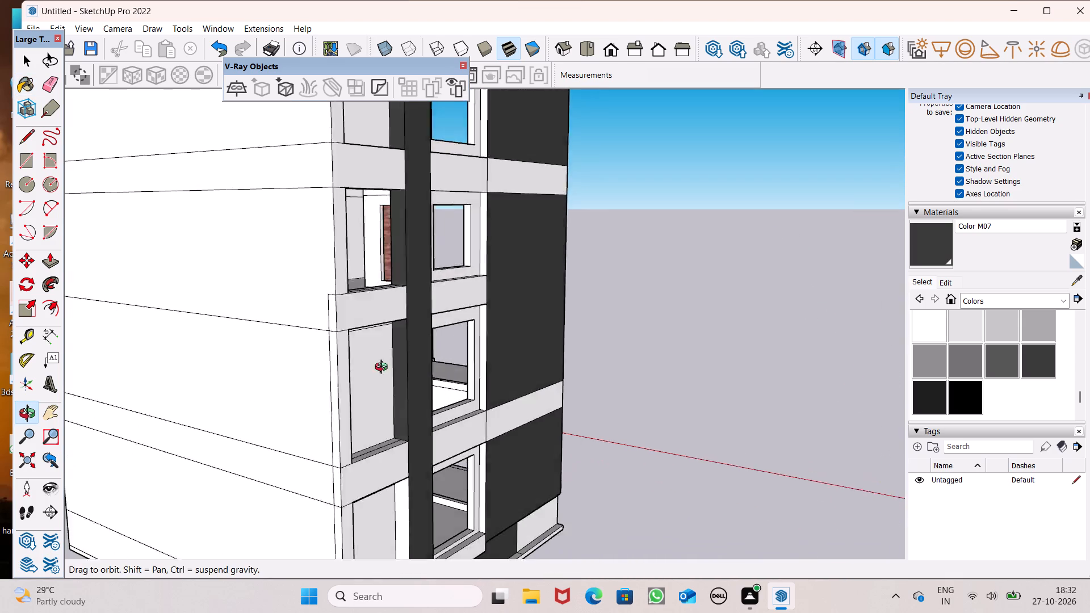
{"action": "middle_click_drag", "start_coordinate": [384, 368], "coordinate": [466, 231]}
{"action": "scroll", "coordinate": [464, 228], "scroll_direction": "up", "scroll_amount": 5}
{"action": "left_click", "coordinate": [434, 447]}
{"action": "scroll", "coordinate": [438, 321], "scroll_direction": "down", "scroll_amount": 6}
Erase the stray lines across the undersides above the outer column's lower two recesses.
{"action": "middle_click_drag", "start_coordinate": [440, 321], "coordinate": [125, 140]}
{"action": "scroll", "coordinate": [442, 322], "scroll_direction": "up", "scroll_amount": 1}
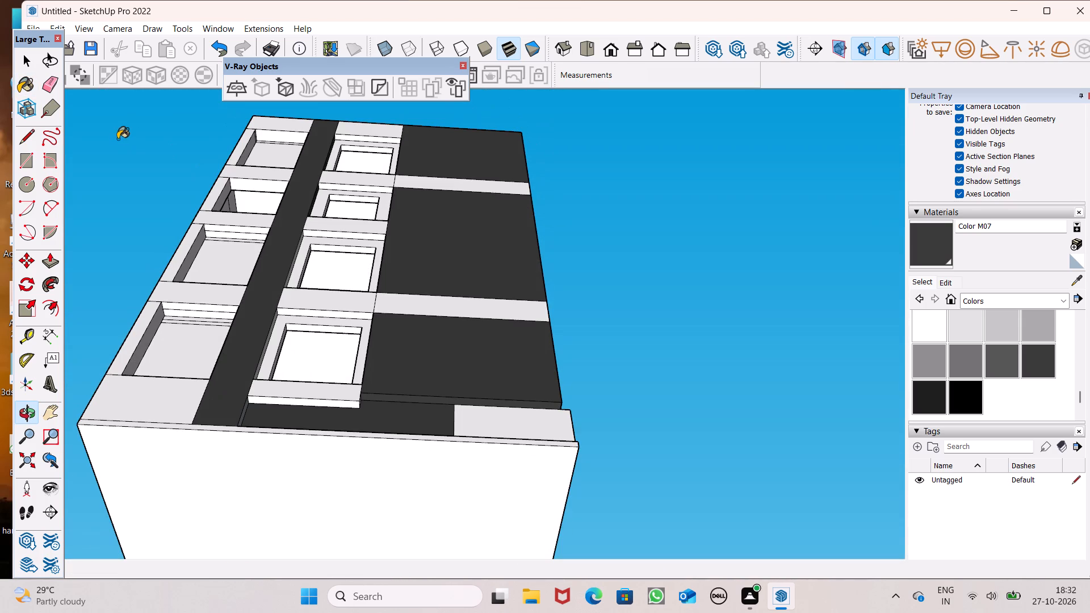
{"action": "left_click", "coordinate": [57, 86]}
{"action": "scroll", "coordinate": [312, 233], "scroll_direction": "up", "scroll_amount": 6}
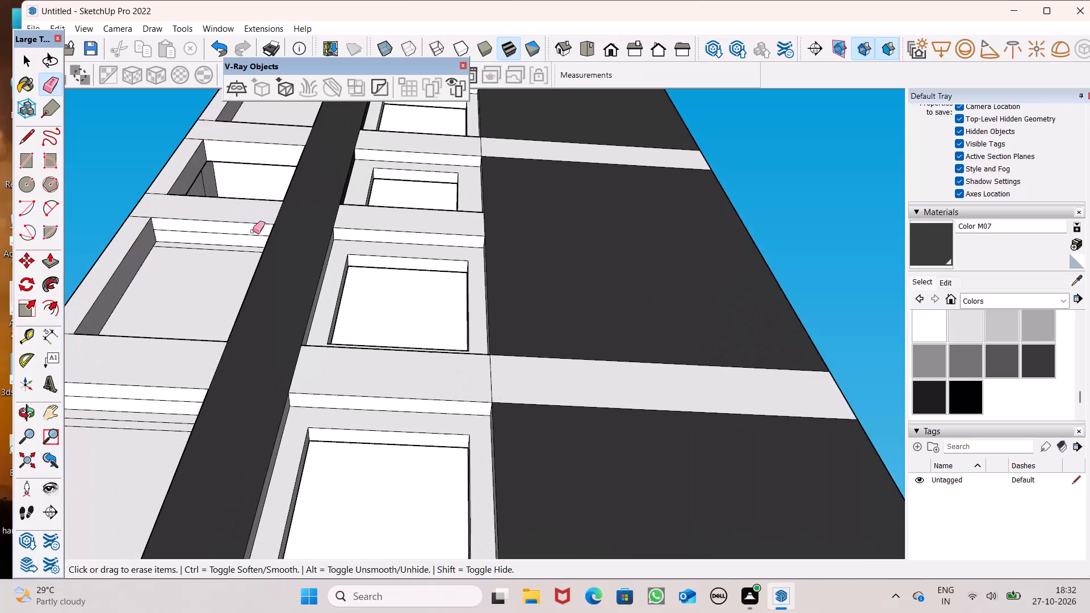
{"action": "left_click_drag", "start_coordinate": [253, 231], "coordinate": [249, 238]}
{"action": "scroll", "coordinate": [247, 193], "scroll_direction": "down", "scroll_amount": 3}
{"action": "scroll", "coordinate": [180, 310], "scroll_direction": "up", "scroll_amount": 4}
{"action": "left_click", "coordinate": [180, 334]}
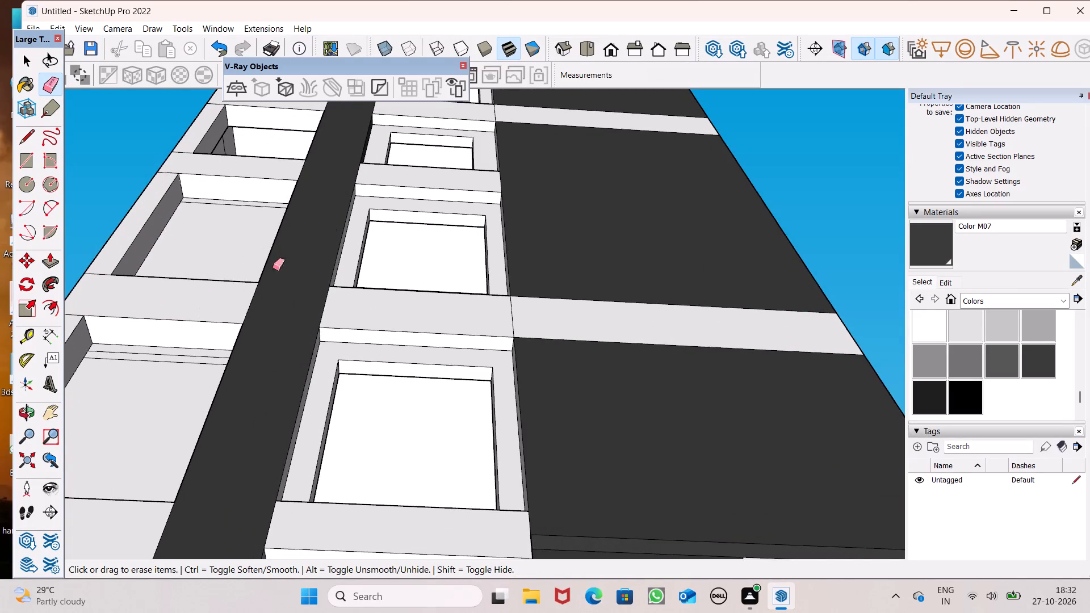
{"action": "scroll", "coordinate": [324, 238], "scroll_direction": "down", "scroll_amount": 5}
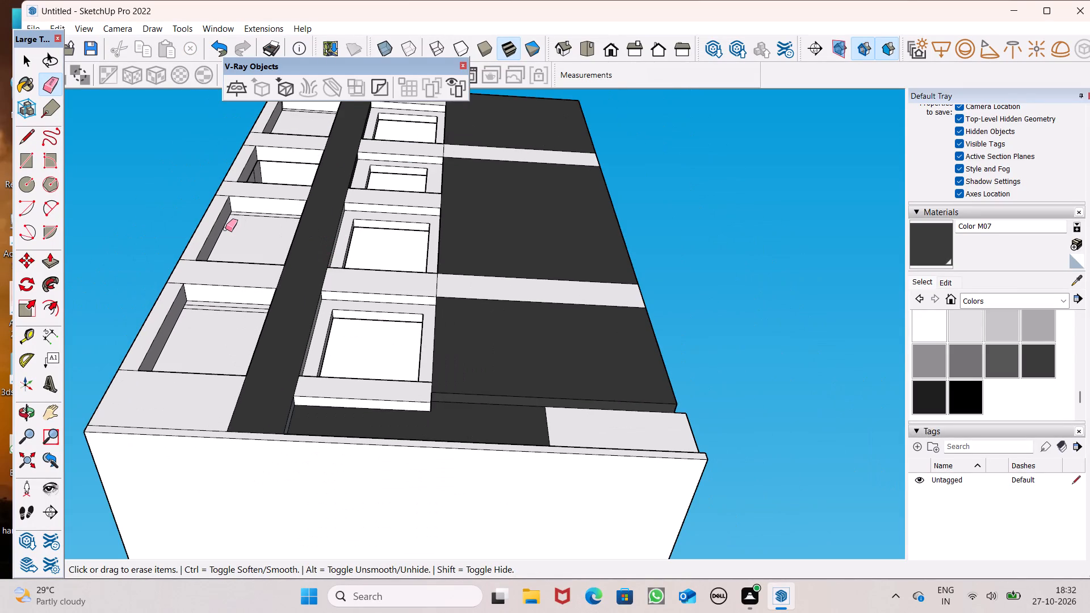
Raise the sill of the outer column's top-floor recess by 3" with Push/Pull.
{"action": "key", "text": "space"}
{"action": "scroll", "coordinate": [225, 229], "scroll_direction": "down", "scroll_amount": 2}
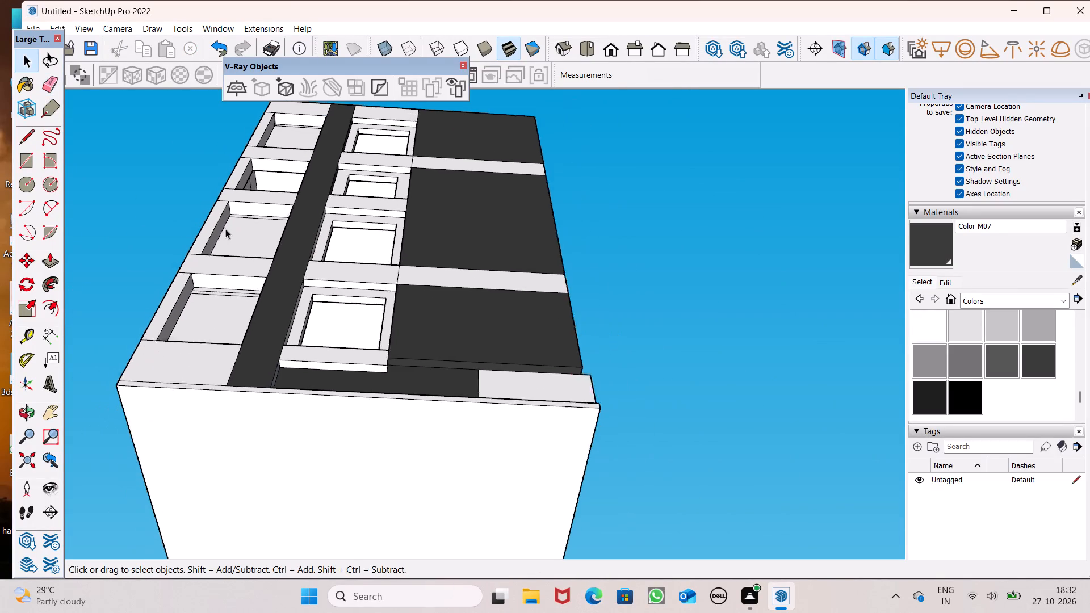
{"action": "scroll", "coordinate": [225, 229], "scroll_direction": "down", "scroll_amount": 2}
{"action": "middle_click_drag", "start_coordinate": [245, 229], "coordinate": [253, 571]}
{"action": "scroll", "coordinate": [252, 572], "scroll_direction": "up", "scroll_amount": 1}
{"action": "scroll", "coordinate": [295, 370], "scroll_direction": "down", "scroll_amount": 2}
{"action": "middle_click_drag", "start_coordinate": [325, 367], "coordinate": [321, 490]}
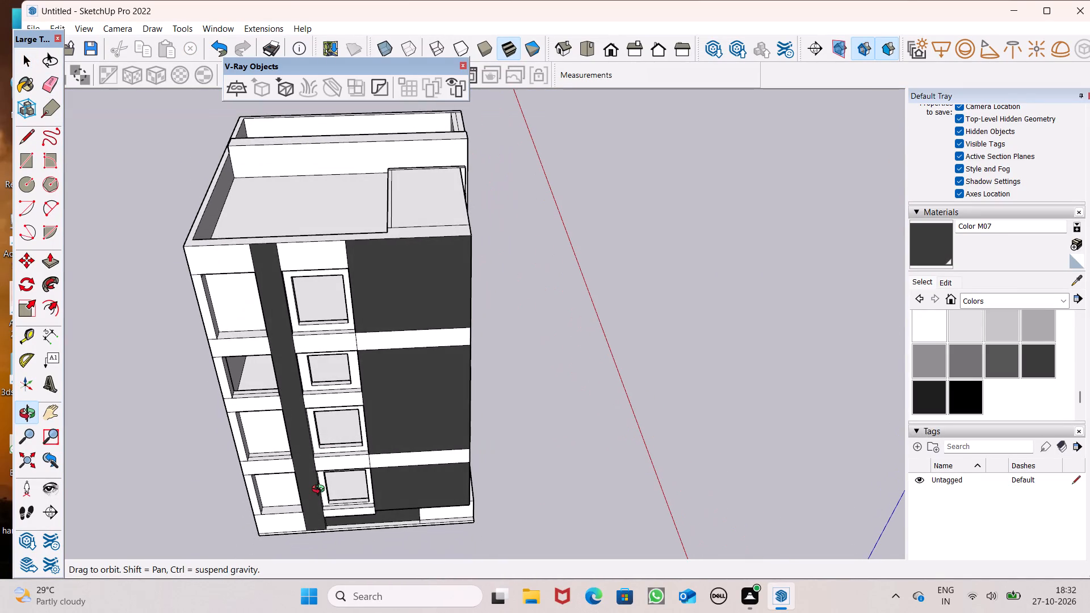
{"action": "middle_click_drag", "start_coordinate": [321, 490], "coordinate": [297, 450]}
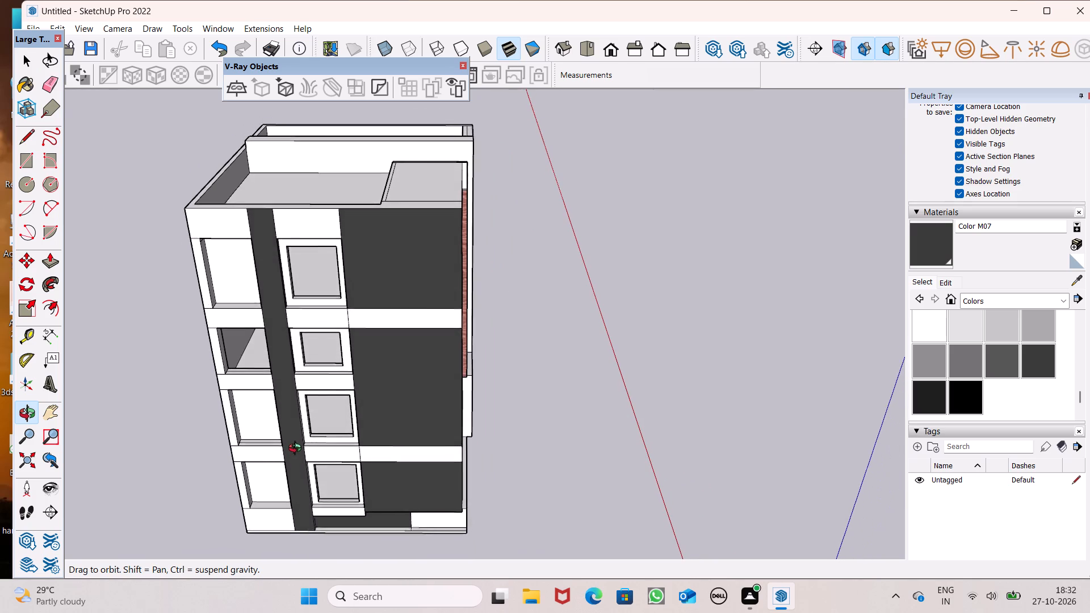
{"action": "middle_click_drag", "start_coordinate": [297, 450], "coordinate": [296, 445]}
{"action": "scroll", "coordinate": [169, 286], "scroll_direction": "up", "scroll_amount": 7}
{"action": "scroll", "coordinate": [259, 283], "scroll_direction": "up", "scroll_amount": 2}
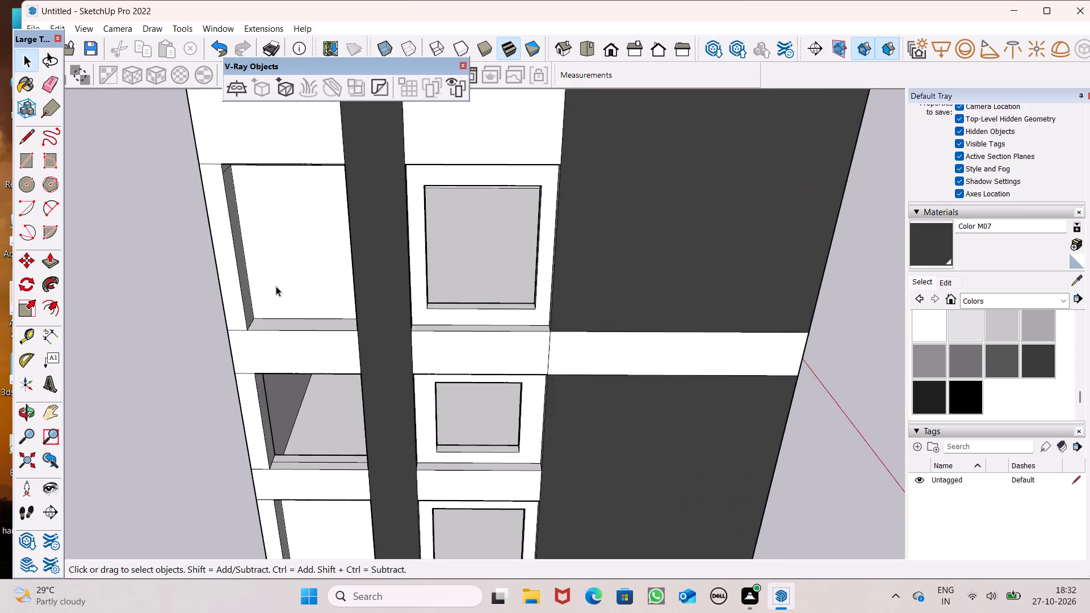
{"action": "scroll", "coordinate": [347, 297], "scroll_direction": "up", "scroll_amount": 3}
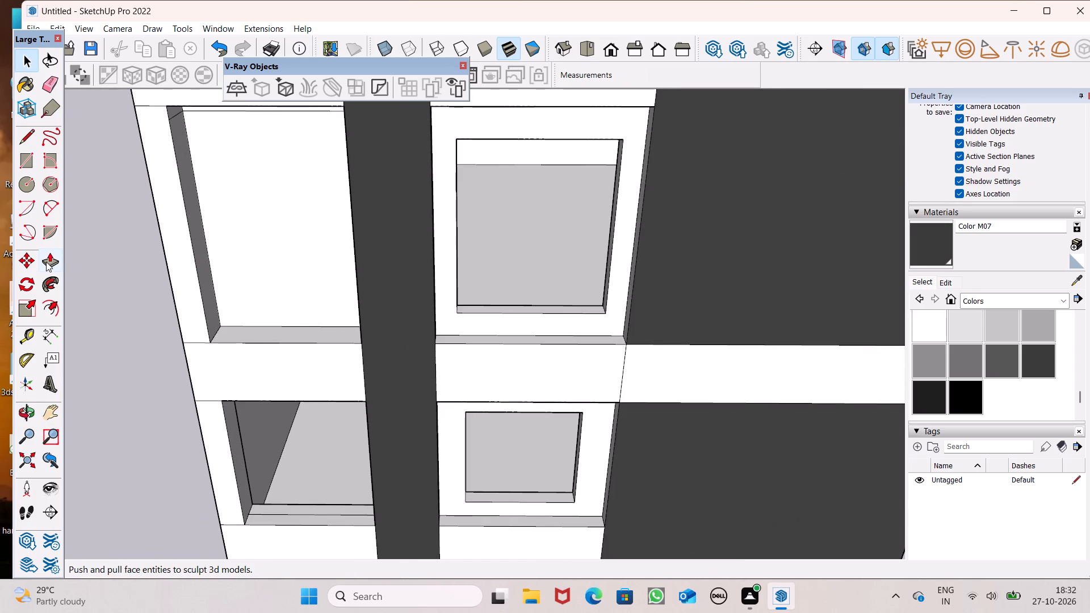
{"action": "left_click", "coordinate": [46, 261]}
{"action": "scroll", "coordinate": [225, 328], "scroll_direction": "up", "scroll_amount": 6}
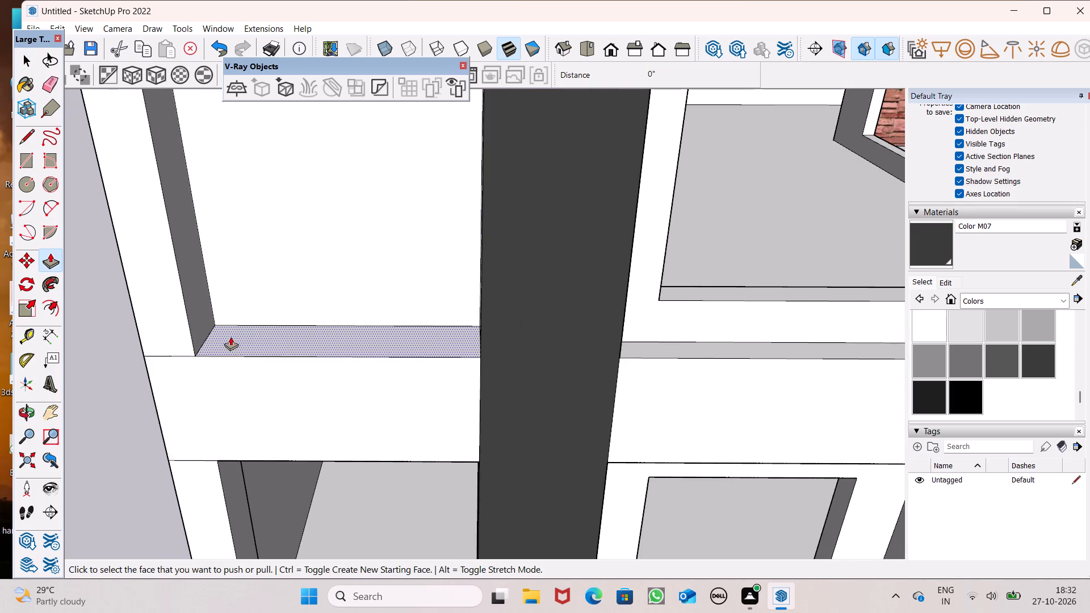
{"action": "scroll", "coordinate": [229, 336], "scroll_direction": "down", "scroll_amount": 5}
{"action": "left_click_drag", "start_coordinate": [228, 337], "coordinate": [226, 330]}
{"action": "key", "text": "3"}
{"action": "key", "text": "shift+quotedbl"}
{"action": "key", "text": "Return"}
{"action": "scroll", "coordinate": [267, 286], "scroll_direction": "down", "scroll_amount": 3}
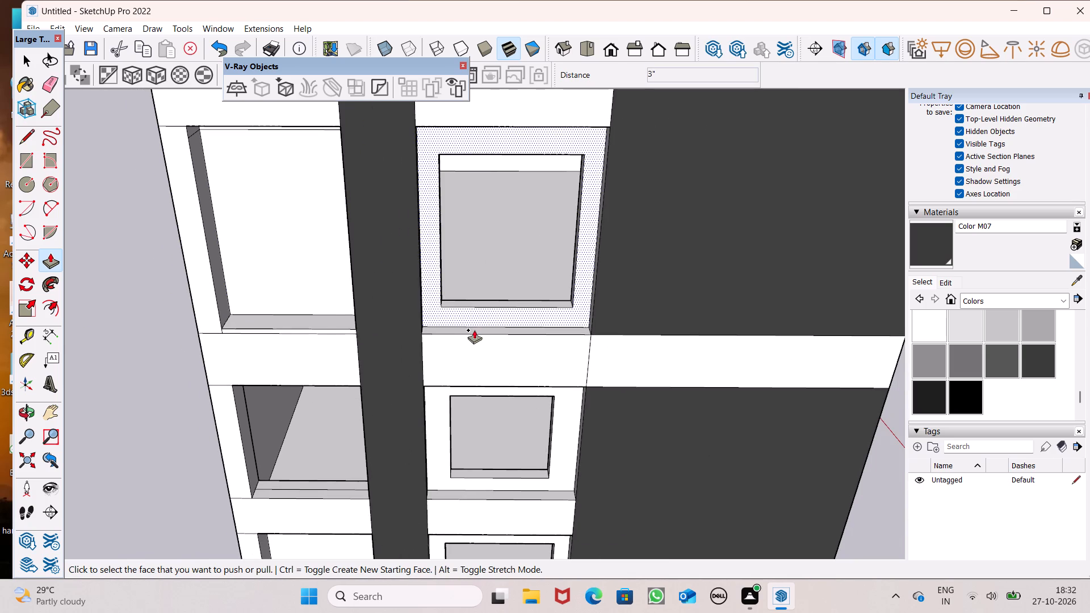
Raise the top-floor sill of the framed-window column 3", matching the outer column's sill across the pier.
{"action": "scroll", "coordinate": [400, 357], "scroll_direction": "up", "scroll_amount": 3}
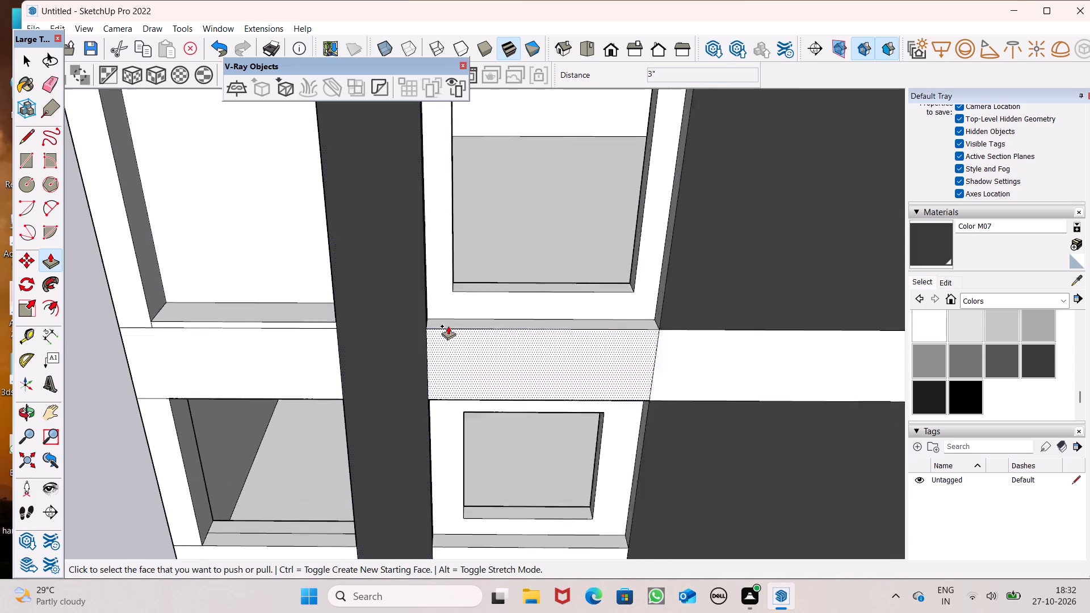
{"action": "scroll", "coordinate": [448, 326], "scroll_direction": "up", "scroll_amount": 3}
{"action": "middle_click_drag", "start_coordinate": [452, 339], "coordinate": [449, 361]}
{"action": "scroll", "coordinate": [449, 360], "scroll_direction": "up", "scroll_amount": 4}
{"action": "left_click_drag", "start_coordinate": [424, 339], "coordinate": [182, 332]}
{"action": "scroll", "coordinate": [310, 275], "scroll_direction": "down", "scroll_amount": 6}
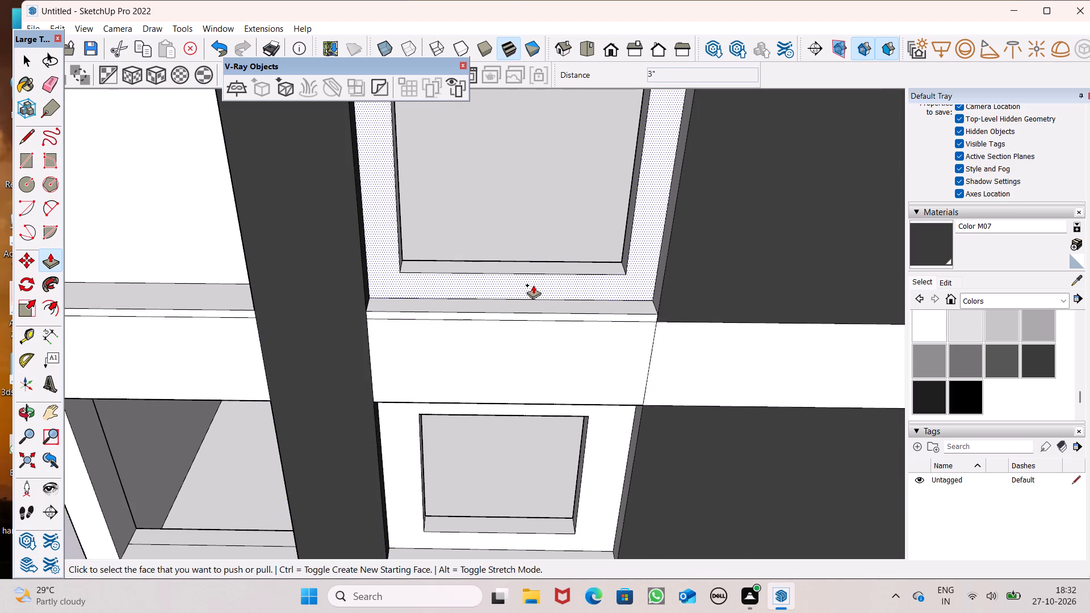
Raise the outer column's sill on the second window row from the top by 3" with Push/Pull.
{"action": "scroll", "coordinate": [471, 256], "scroll_direction": "down", "scroll_amount": 8}
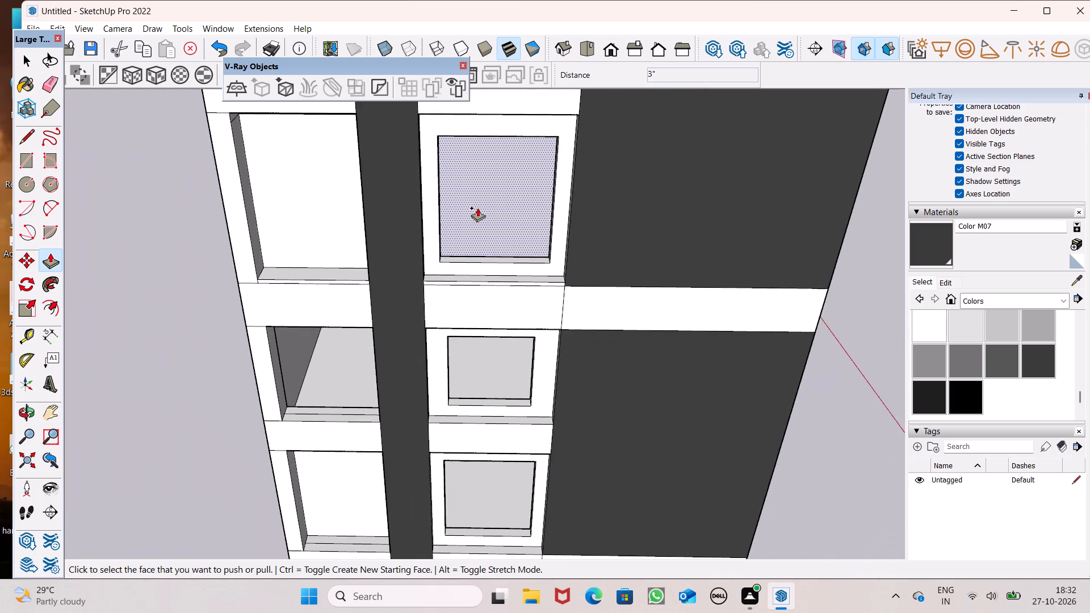
{"action": "scroll", "coordinate": [475, 174], "scroll_direction": "down", "scroll_amount": 4}
{"action": "scroll", "coordinate": [350, 318], "scroll_direction": "up", "scroll_amount": 4}
{"action": "scroll", "coordinate": [349, 234], "scroll_direction": "down", "scroll_amount": 1}
{"action": "middle_click_drag", "start_coordinate": [343, 261], "coordinate": [344, 334]}
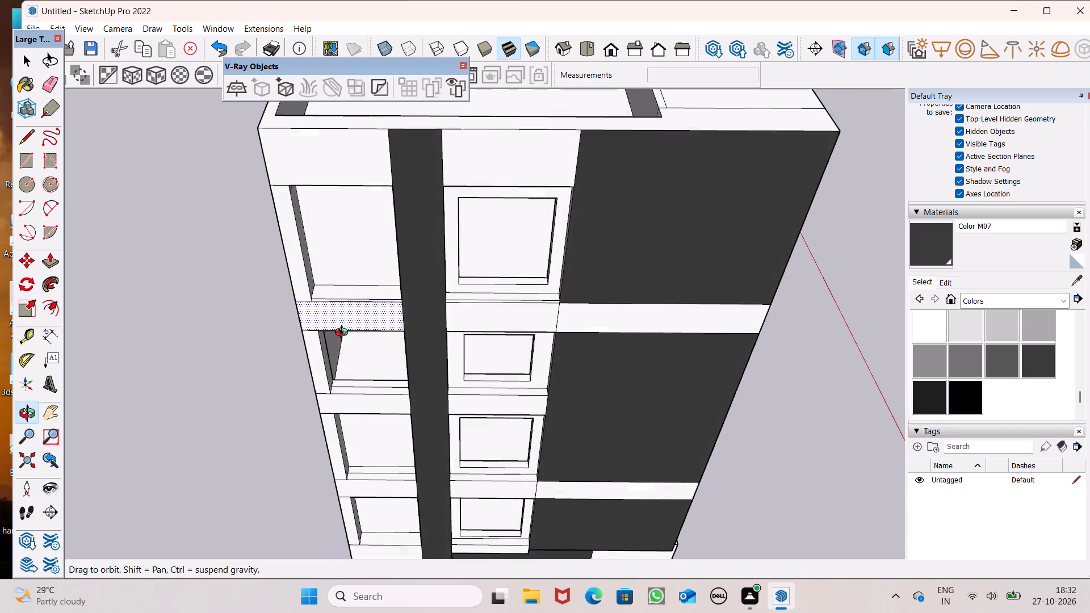
{"action": "middle_click_drag", "start_coordinate": [344, 334], "coordinate": [344, 335]}
{"action": "scroll", "coordinate": [326, 352], "scroll_direction": "up", "scroll_amount": 3}
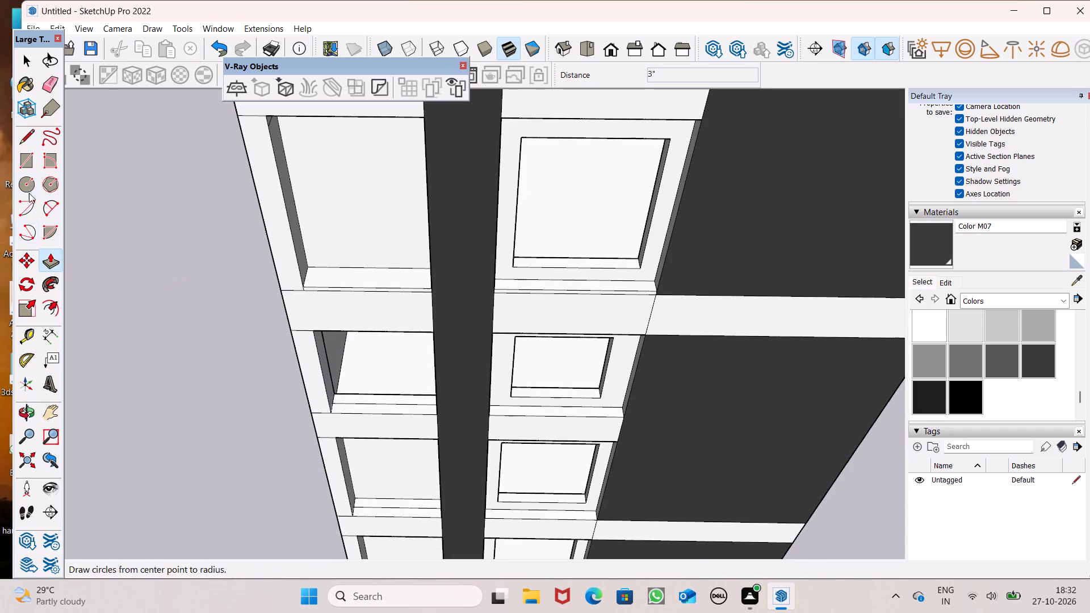
{"action": "left_click", "coordinate": [47, 88]}
{"action": "scroll", "coordinate": [358, 400], "scroll_direction": "up", "scroll_amount": 3}
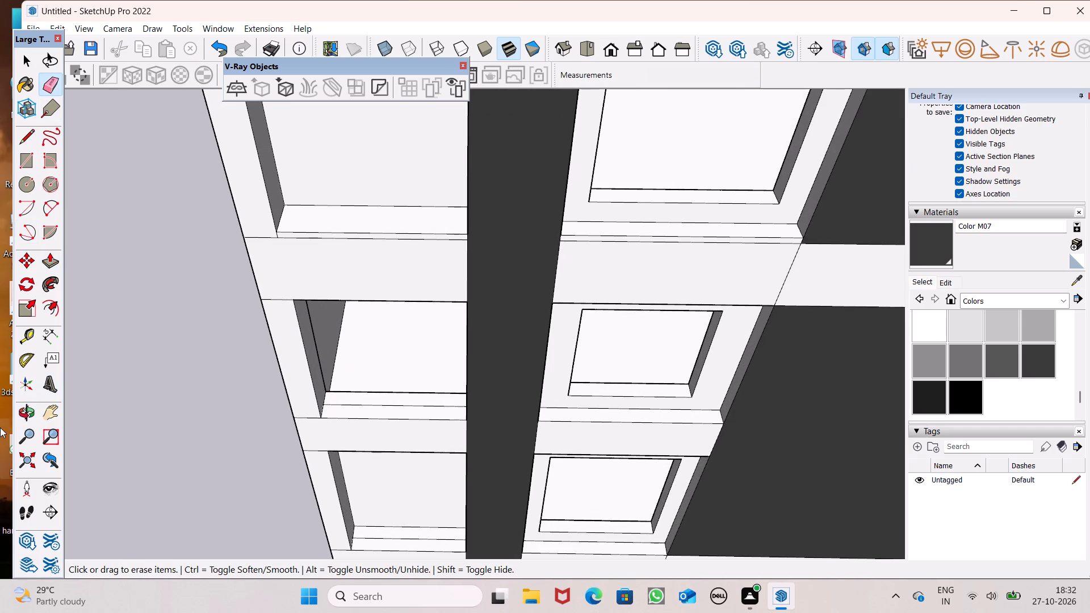
{"action": "left_click", "coordinate": [47, 264]}
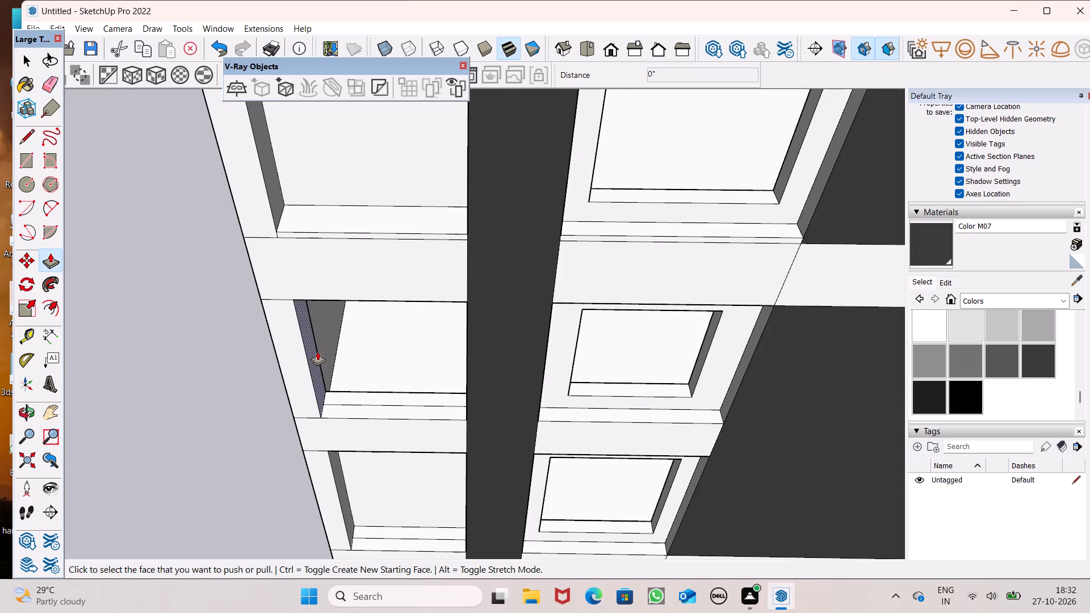
{"action": "scroll", "coordinate": [317, 351], "scroll_direction": "up", "scroll_amount": 4}
{"action": "left_click_drag", "start_coordinate": [336, 439], "coordinate": [338, 430]}
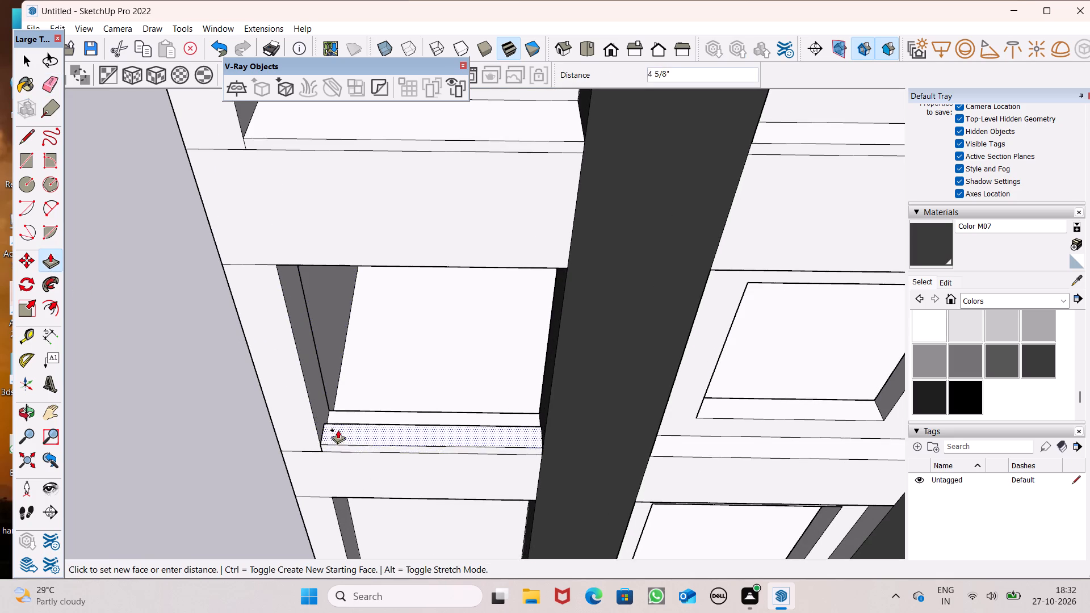
{"action": "left_click_drag", "start_coordinate": [338, 430], "coordinate": [337, 415]}
{"action": "key", "text": "3"}
{"action": "key", "text": "shift+quotedbl"}
{"action": "key", "text": "Return"}
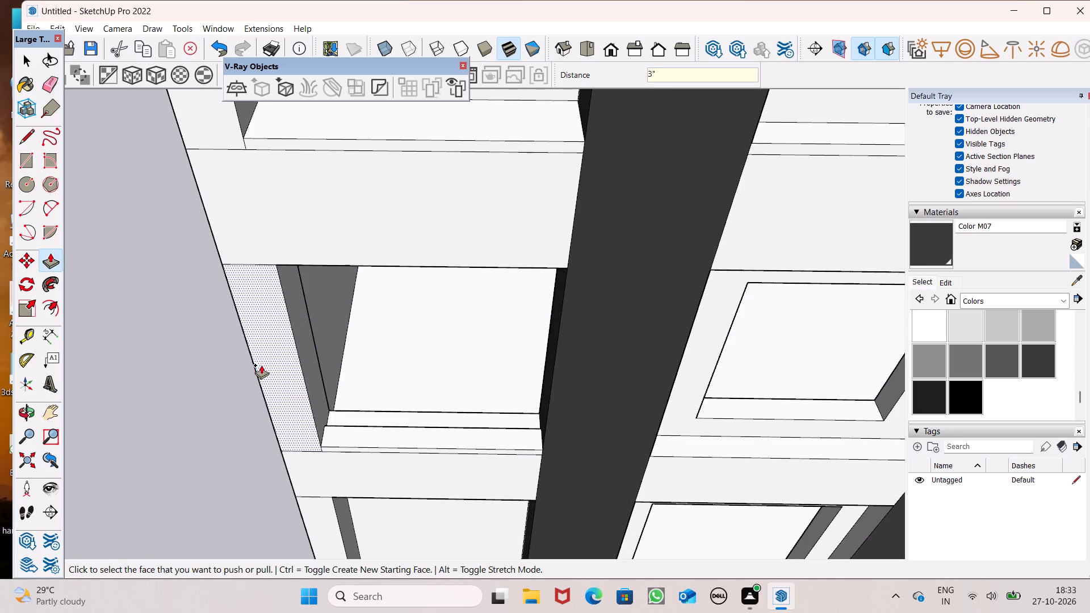
Raise the framed-window column's sill on the second row from the top 3", matching the sill across the pier.
{"action": "scroll", "coordinate": [260, 365], "scroll_direction": "down", "scroll_amount": 5}
{"action": "middle_click_drag", "start_coordinate": [475, 409], "coordinate": [456, 358]}
{"action": "scroll", "coordinate": [480, 376], "scroll_direction": "up", "scroll_amount": 4}
{"action": "middle_click_drag", "start_coordinate": [531, 413], "coordinate": [556, 445]}
{"action": "scroll", "coordinate": [556, 426], "scroll_direction": "up", "scroll_amount": 5}
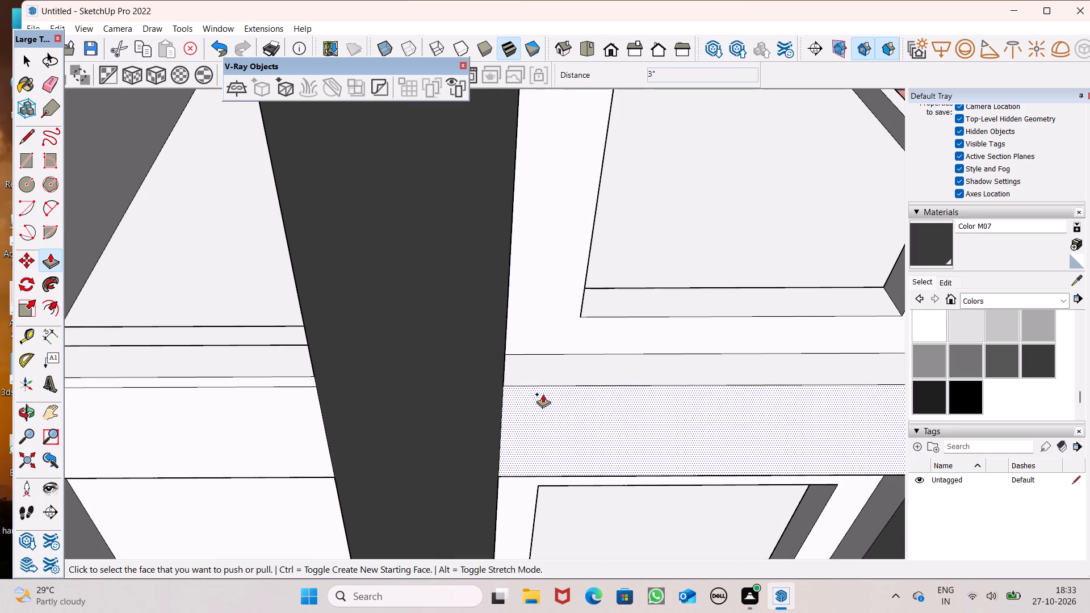
{"action": "left_click_drag", "start_coordinate": [532, 379], "coordinate": [299, 378]}
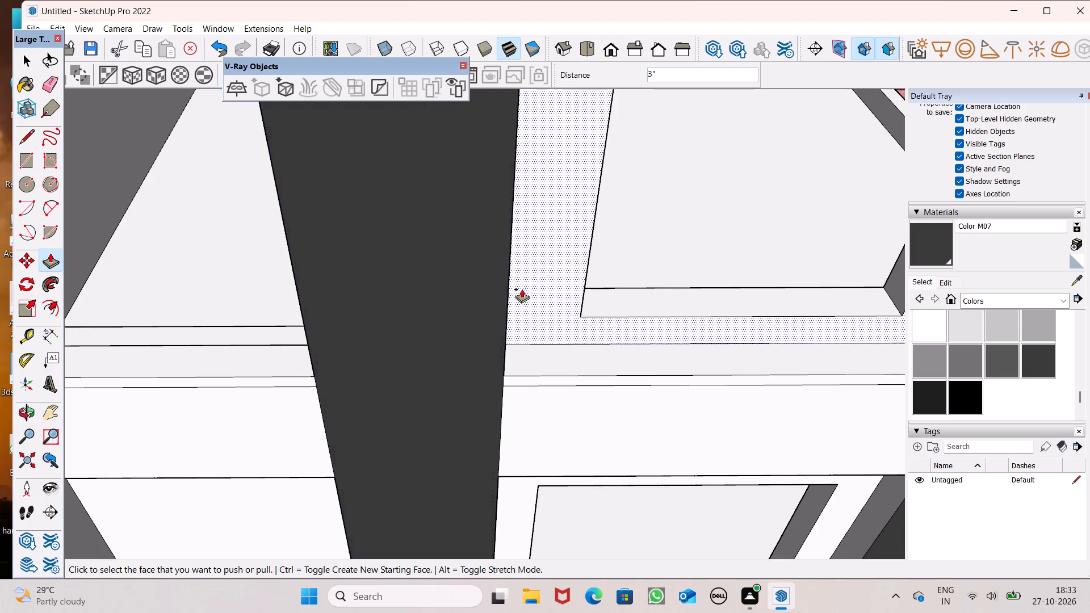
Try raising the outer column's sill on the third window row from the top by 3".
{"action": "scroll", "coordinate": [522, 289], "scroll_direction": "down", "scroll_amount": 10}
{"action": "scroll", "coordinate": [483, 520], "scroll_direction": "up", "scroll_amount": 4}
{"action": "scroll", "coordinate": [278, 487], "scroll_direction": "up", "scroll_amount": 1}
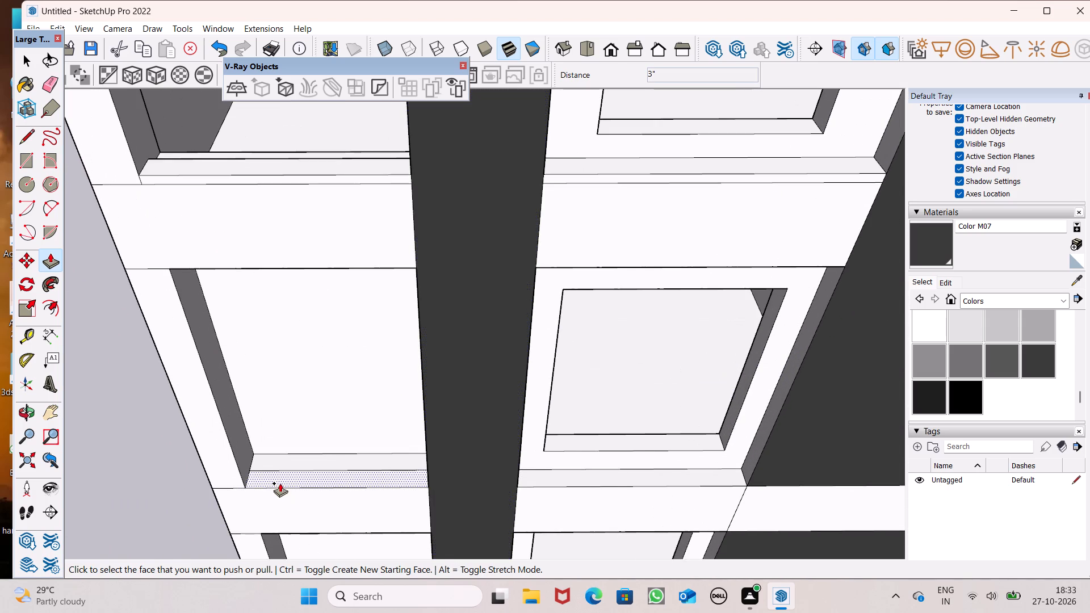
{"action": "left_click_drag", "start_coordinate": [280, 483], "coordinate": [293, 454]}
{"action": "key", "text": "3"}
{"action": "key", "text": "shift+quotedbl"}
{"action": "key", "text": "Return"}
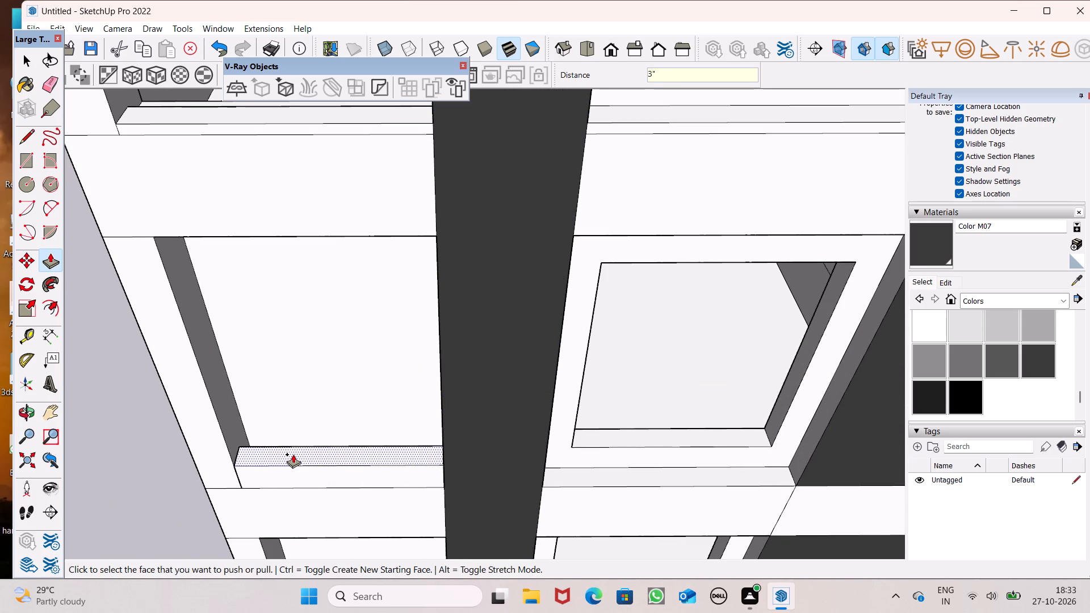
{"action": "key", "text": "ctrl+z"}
Raise the outer column's sill on the third window row from the top by 3" with Push/Pull.
{"action": "left_click_drag", "start_coordinate": [298, 476], "coordinate": [299, 469]}
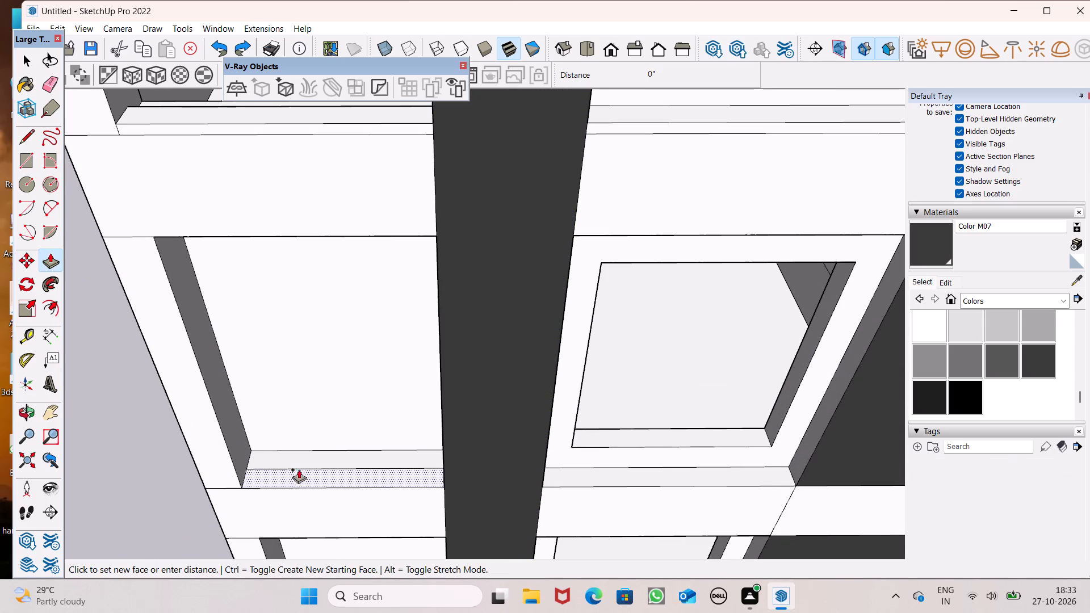
{"action": "left_click_drag", "start_coordinate": [299, 469], "coordinate": [300, 456]}
{"action": "key", "text": "3"}
{"action": "key", "text": "shift+quotedbl"}
{"action": "key", "text": "Return"}
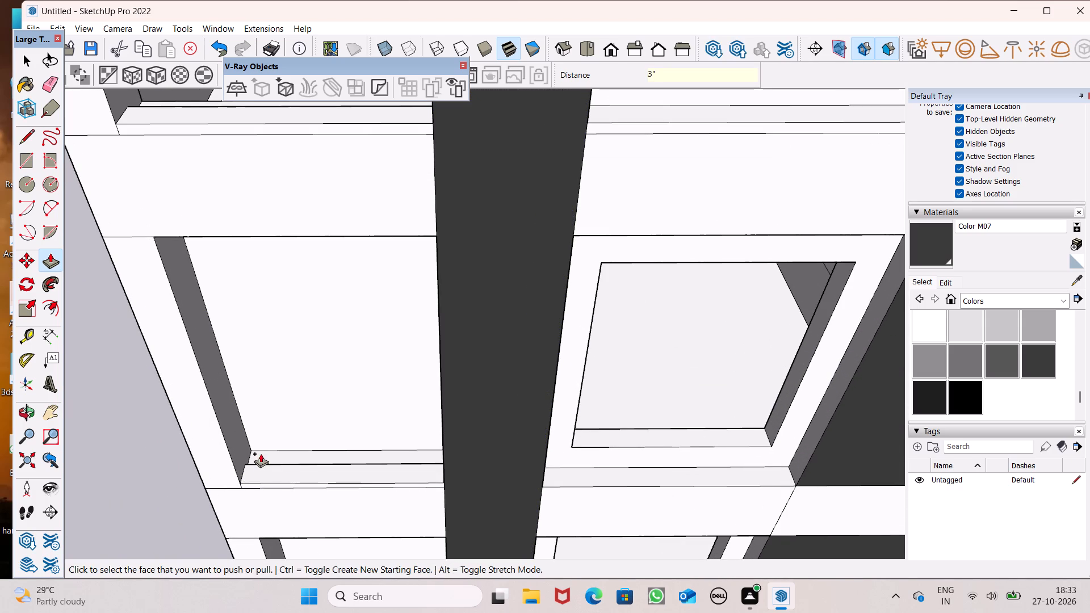
Raise the framed-window column's sill on the third row from the top 3", matching the sill across the pier.
{"action": "scroll", "coordinate": [580, 469], "scroll_direction": "up", "scroll_amount": 3}
{"action": "left_click_drag", "start_coordinate": [560, 485], "coordinate": [415, 488]}
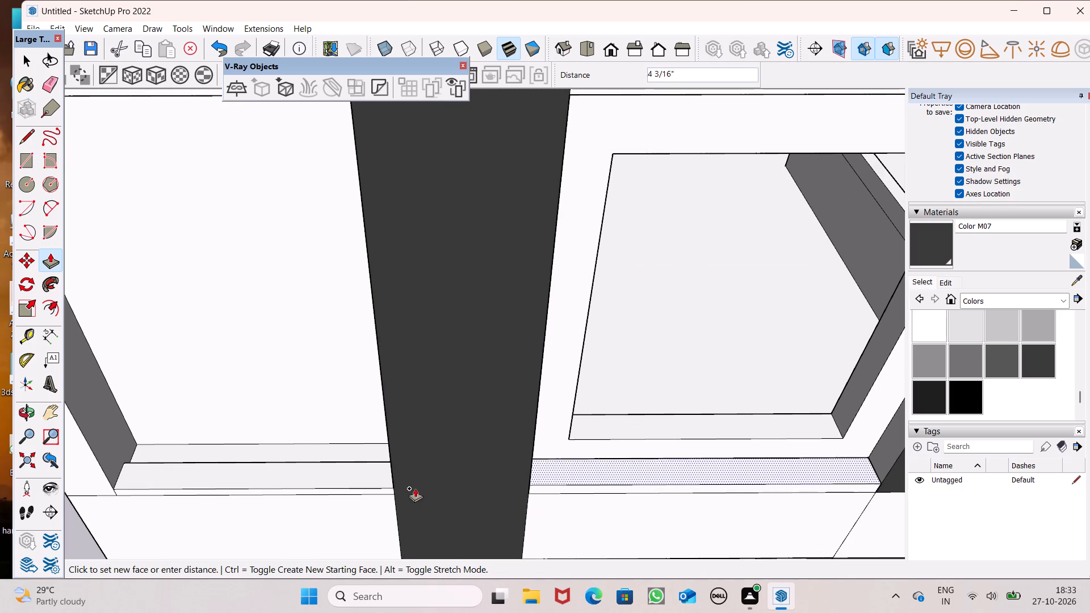
{"action": "left_click_drag", "start_coordinate": [415, 488], "coordinate": [359, 488]}
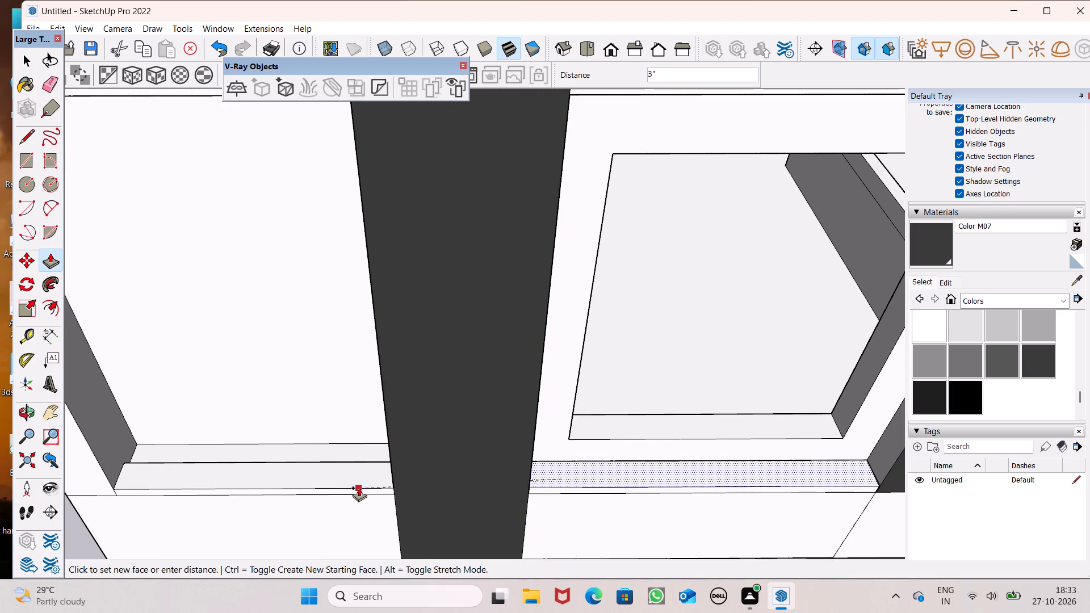
{"action": "left_click_drag", "start_coordinate": [359, 488], "coordinate": [357, 488]}
Raise the outer column's sill on the lowest window row by 3" with Push/Pull.
{"action": "scroll", "coordinate": [361, 419], "scroll_direction": "down", "scroll_amount": 5}
{"action": "middle_click_drag", "start_coordinate": [408, 495], "coordinate": [440, 358]}
{"action": "scroll", "coordinate": [552, 360], "scroll_direction": "down", "scroll_amount": 5}
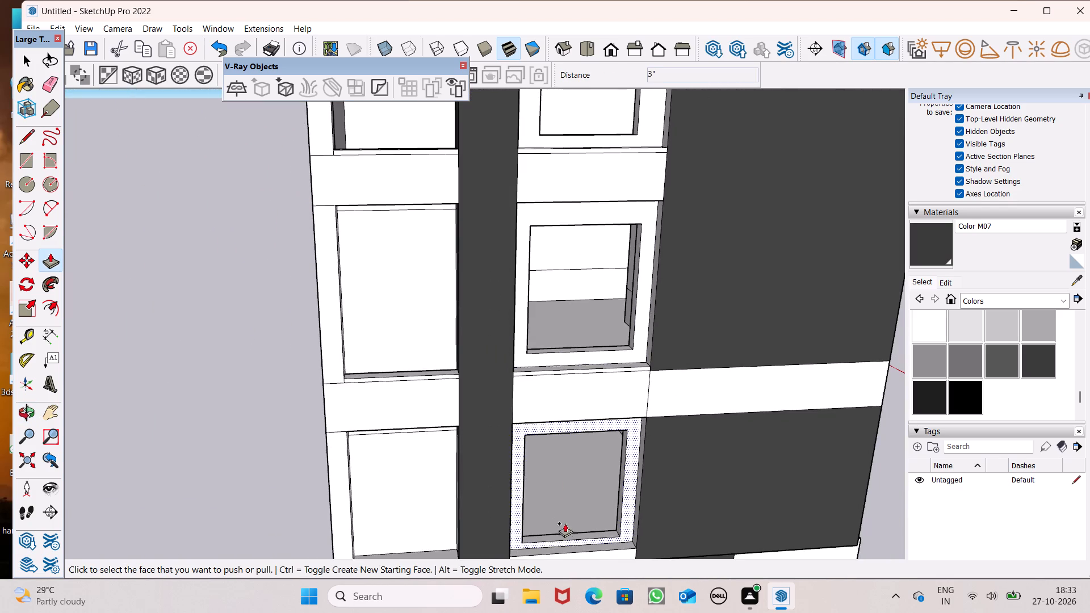
{"action": "scroll", "coordinate": [551, 413], "scroll_direction": "down", "scroll_amount": 4}
{"action": "scroll", "coordinate": [564, 541], "scroll_direction": "up", "scroll_amount": 6}
{"action": "scroll", "coordinate": [512, 444], "scroll_direction": "down", "scroll_amount": 3}
{"action": "middle_click_drag", "start_coordinate": [551, 489], "coordinate": [552, 488]}
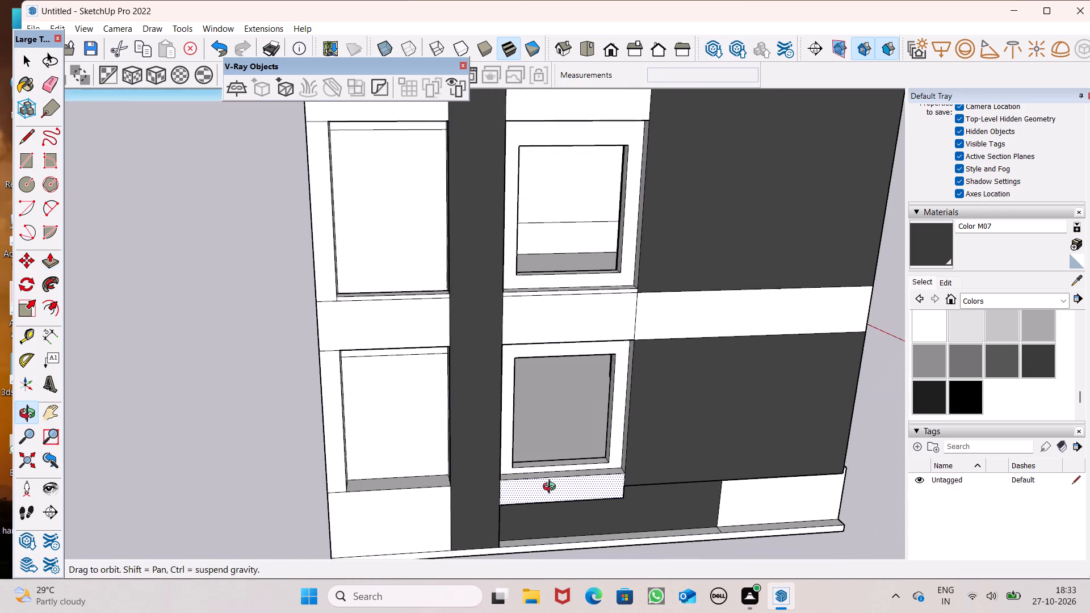
{"action": "middle_click_drag", "start_coordinate": [552, 488], "coordinate": [539, 511]}
{"action": "scroll", "coordinate": [510, 500], "scroll_direction": "up", "scroll_amount": 6}
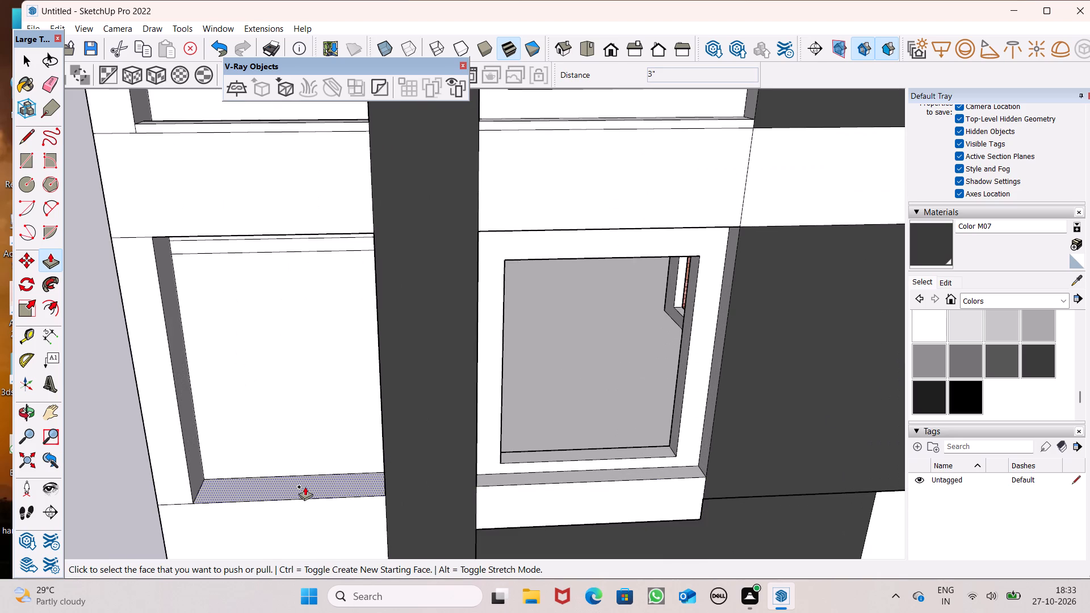
{"action": "left_click_drag", "start_coordinate": [305, 486], "coordinate": [305, 478]}
{"action": "type", "text": "3\""}
{"action": "key", "text": "Return"}
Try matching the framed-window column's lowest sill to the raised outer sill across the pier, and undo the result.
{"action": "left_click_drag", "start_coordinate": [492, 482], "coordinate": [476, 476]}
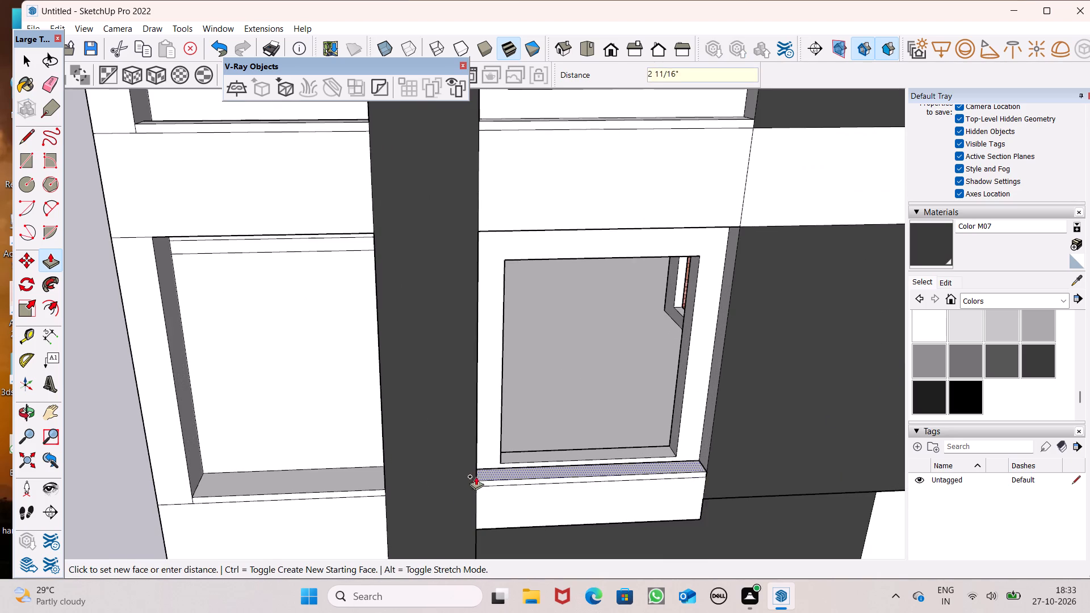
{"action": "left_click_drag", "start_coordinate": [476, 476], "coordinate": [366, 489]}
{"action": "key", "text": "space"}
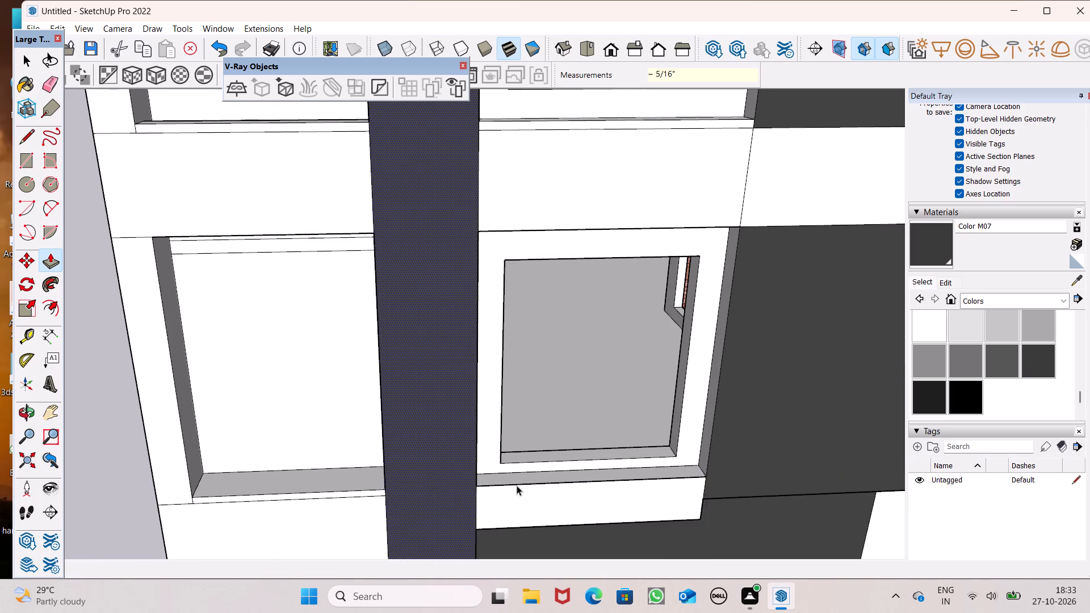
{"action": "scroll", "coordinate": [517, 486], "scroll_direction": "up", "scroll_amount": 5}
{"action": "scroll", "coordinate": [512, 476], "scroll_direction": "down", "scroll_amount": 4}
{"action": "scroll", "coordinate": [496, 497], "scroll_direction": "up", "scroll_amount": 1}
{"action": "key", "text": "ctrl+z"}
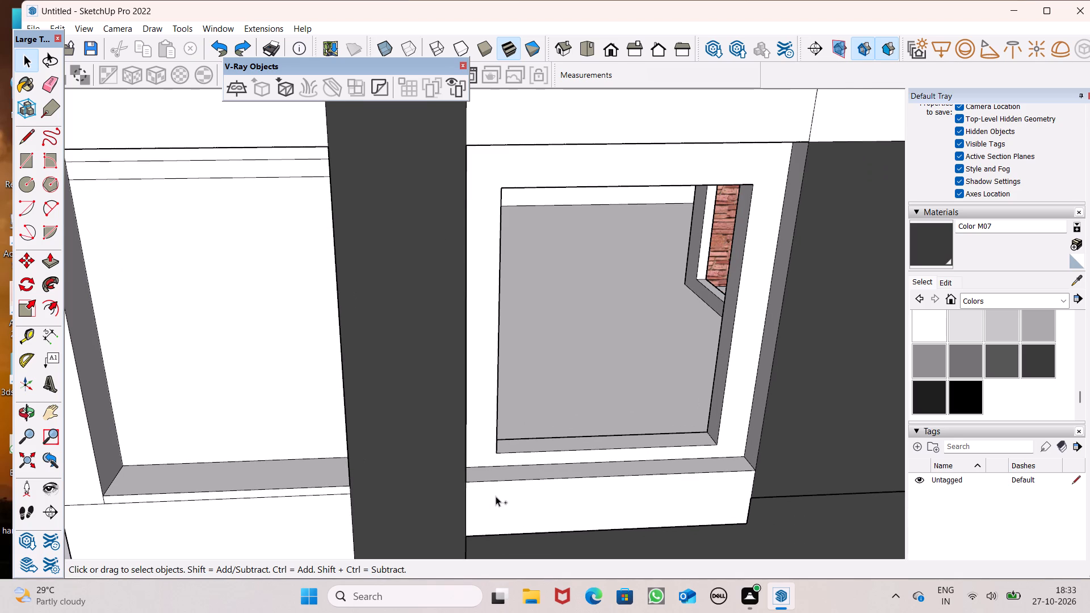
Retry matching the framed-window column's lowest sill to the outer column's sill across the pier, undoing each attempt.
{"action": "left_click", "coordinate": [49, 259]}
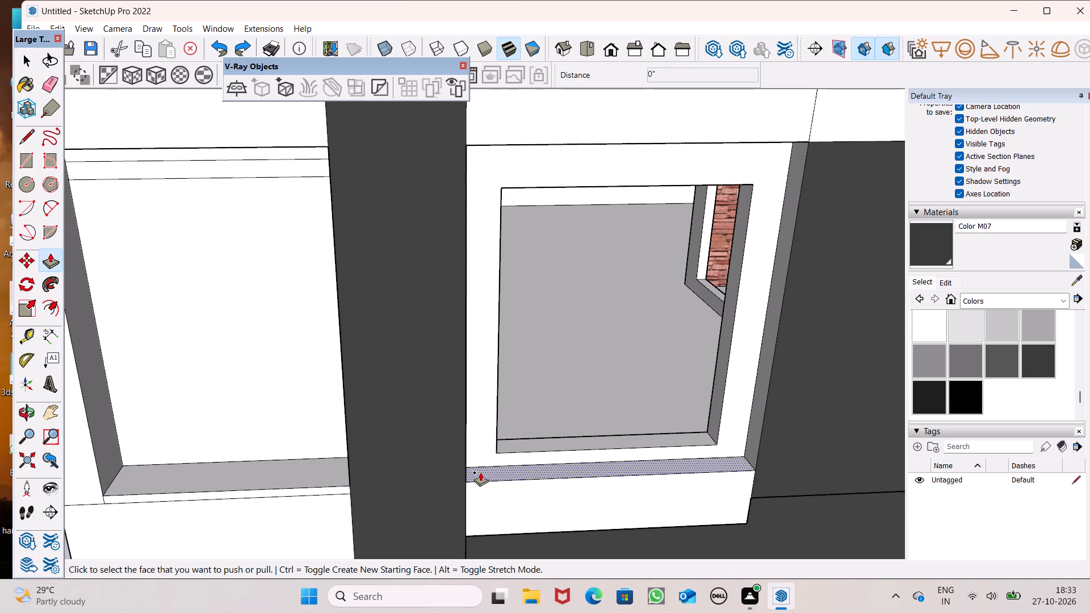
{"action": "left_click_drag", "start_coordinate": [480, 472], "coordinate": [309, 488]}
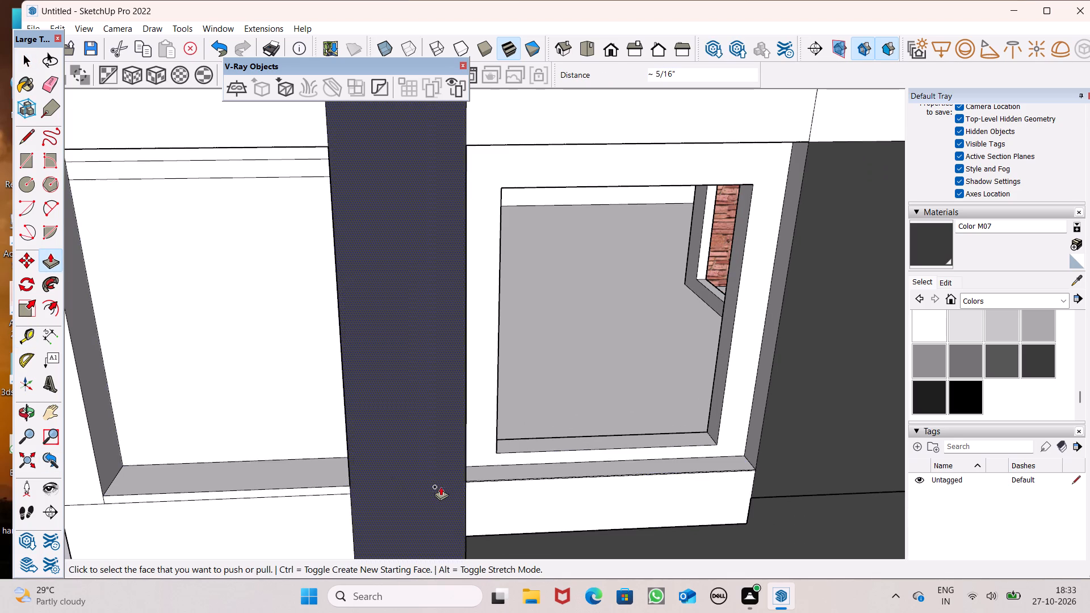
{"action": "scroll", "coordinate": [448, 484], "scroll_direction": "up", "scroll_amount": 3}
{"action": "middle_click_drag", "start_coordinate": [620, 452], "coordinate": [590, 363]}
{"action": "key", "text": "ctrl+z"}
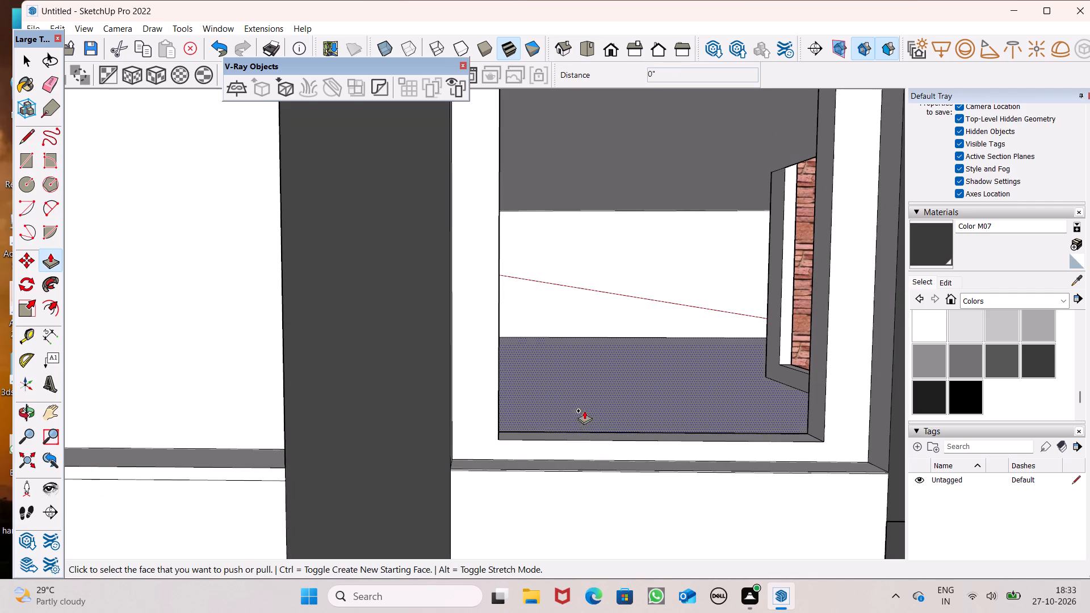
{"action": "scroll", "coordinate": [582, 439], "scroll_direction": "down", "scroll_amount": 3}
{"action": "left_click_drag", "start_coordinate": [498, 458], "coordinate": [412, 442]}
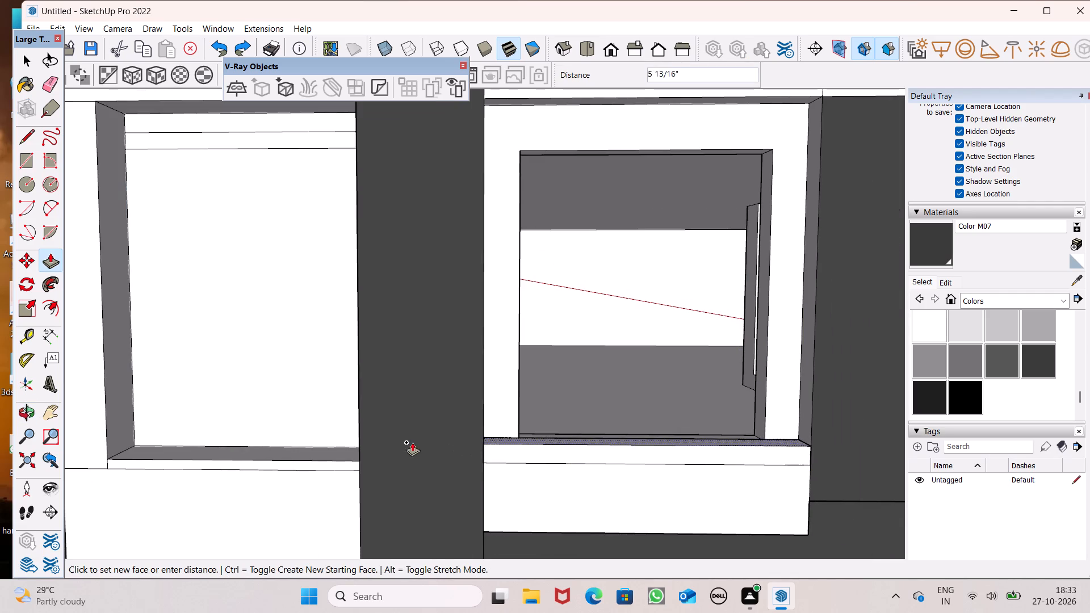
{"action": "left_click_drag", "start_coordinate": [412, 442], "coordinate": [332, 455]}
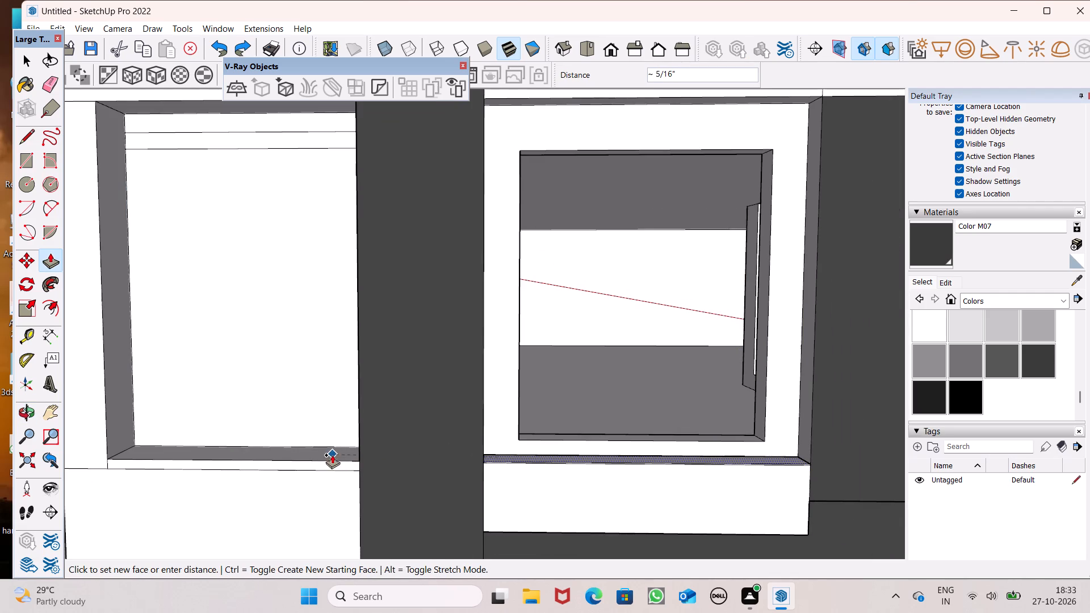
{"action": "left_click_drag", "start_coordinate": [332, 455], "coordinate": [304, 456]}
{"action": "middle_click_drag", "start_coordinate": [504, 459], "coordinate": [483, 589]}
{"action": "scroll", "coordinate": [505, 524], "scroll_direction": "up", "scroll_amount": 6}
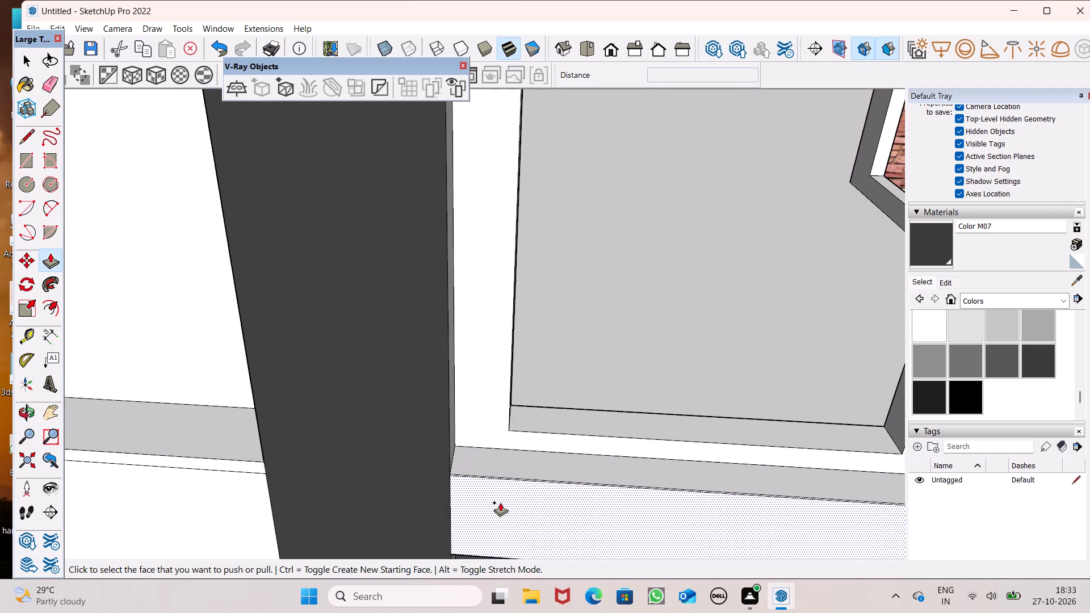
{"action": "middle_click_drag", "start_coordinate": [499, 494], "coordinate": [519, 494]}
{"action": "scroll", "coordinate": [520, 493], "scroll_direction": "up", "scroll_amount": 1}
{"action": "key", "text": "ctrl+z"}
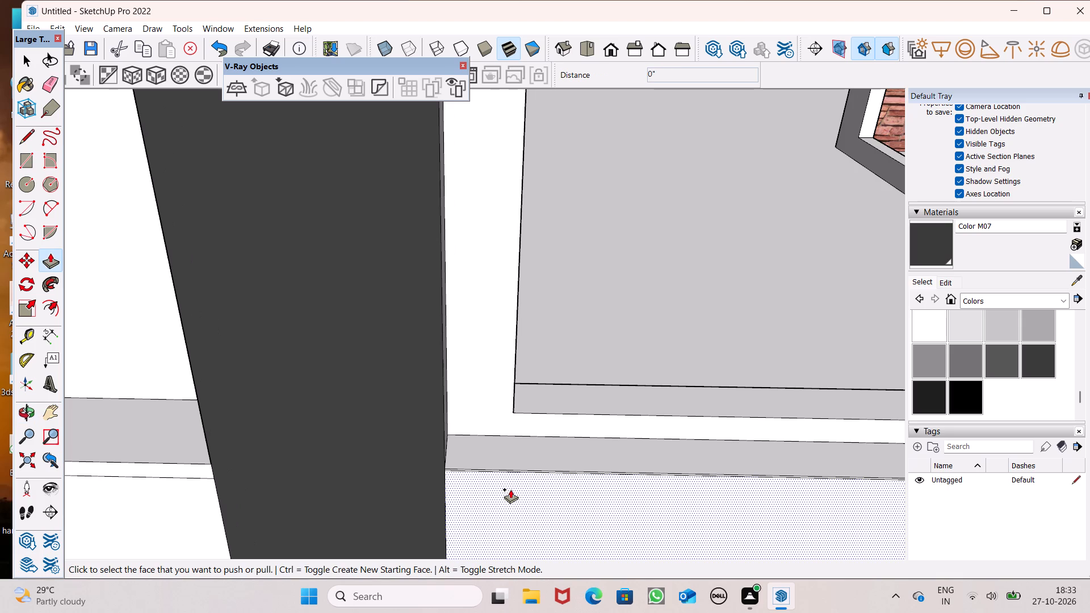
Raise the framed-window column's sill on the lowest row by 3" with Push/Pull.
{"action": "left_click_drag", "start_coordinate": [494, 461], "coordinate": [497, 414]}
{"action": "type", "text": "3\""}
{"action": "key", "text": "Return"}
{"action": "scroll", "coordinate": [469, 382], "scroll_direction": "down", "scroll_amount": 7}
{"action": "key", "text": "space"}
Examine the whole building from the side, below and the front for remaining facade clean-up.
{"action": "scroll", "coordinate": [467, 385], "scroll_direction": "down", "scroll_amount": 12}
{"action": "middle_click_drag", "start_coordinate": [489, 397], "coordinate": [461, 355]}
{"action": "scroll", "coordinate": [511, 383], "scroll_direction": "down", "scroll_amount": 4}
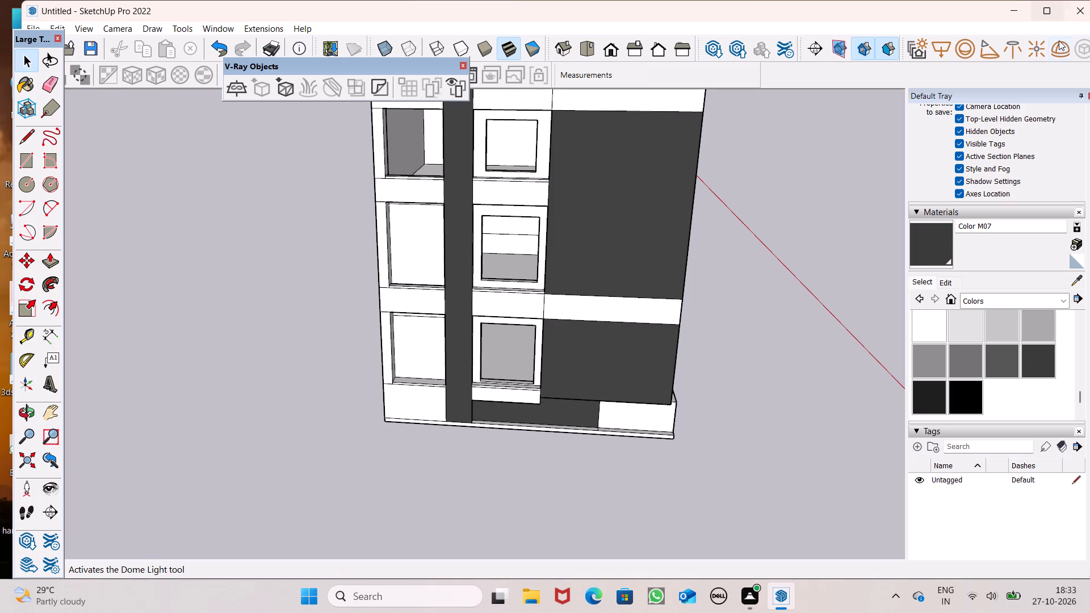
{"action": "scroll", "coordinate": [1067, 64], "scroll_direction": "down", "scroll_amount": 4}
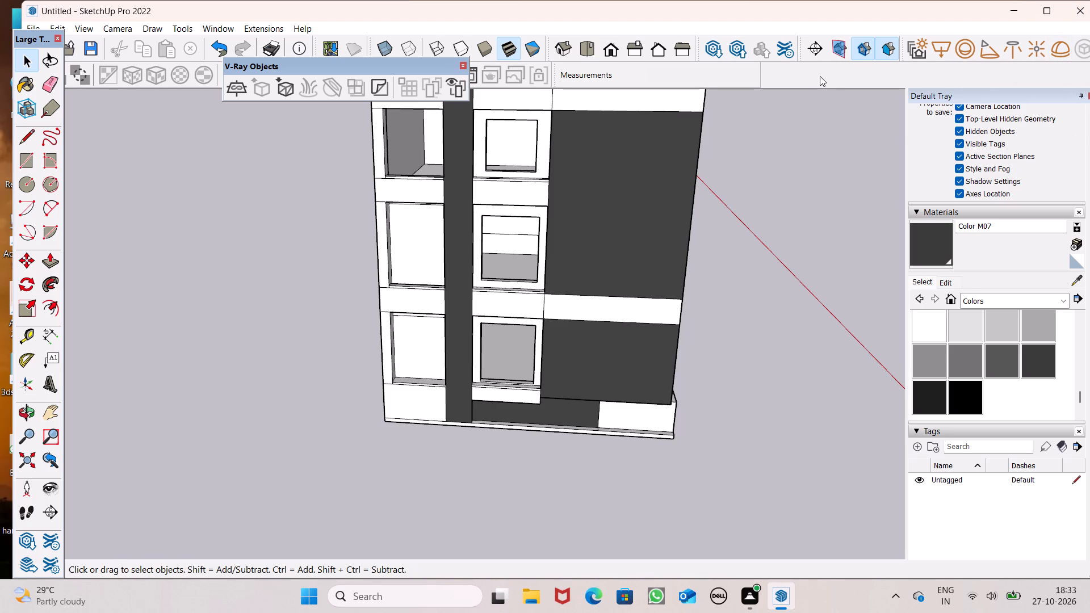
{"action": "scroll", "coordinate": [671, 228], "scroll_direction": "down", "scroll_amount": 5}
{"action": "middle_click_drag", "start_coordinate": [599, 277], "coordinate": [741, 252]}
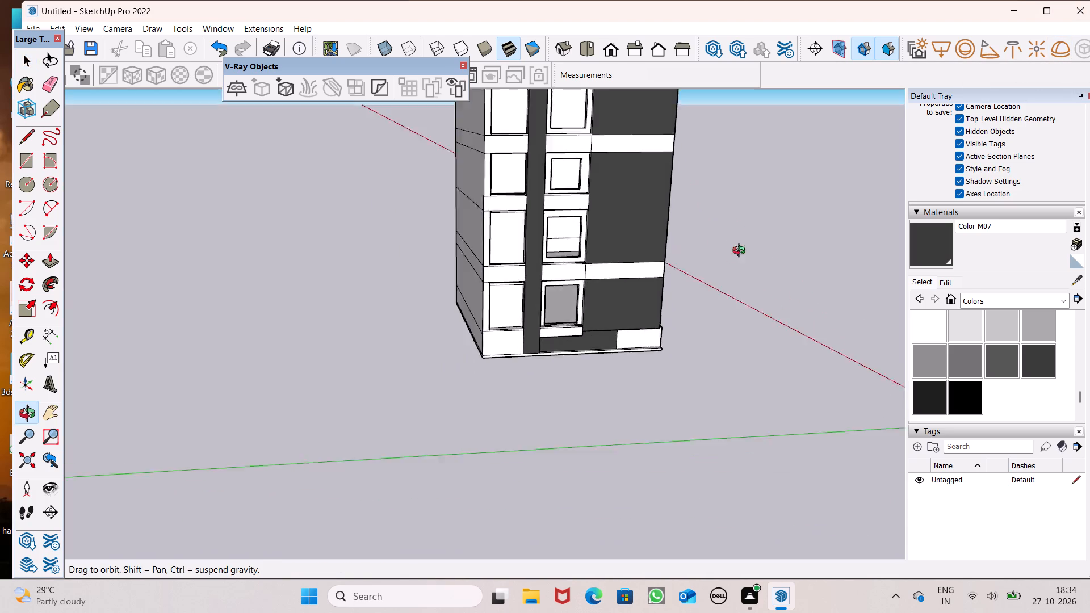
{"action": "middle_click_drag", "start_coordinate": [741, 252], "coordinate": [820, 255]}
{"action": "scroll", "coordinate": [685, 328], "scroll_direction": "down", "scroll_amount": 4}
{"action": "scroll", "coordinate": [630, 357], "scroll_direction": "down", "scroll_amount": 1}
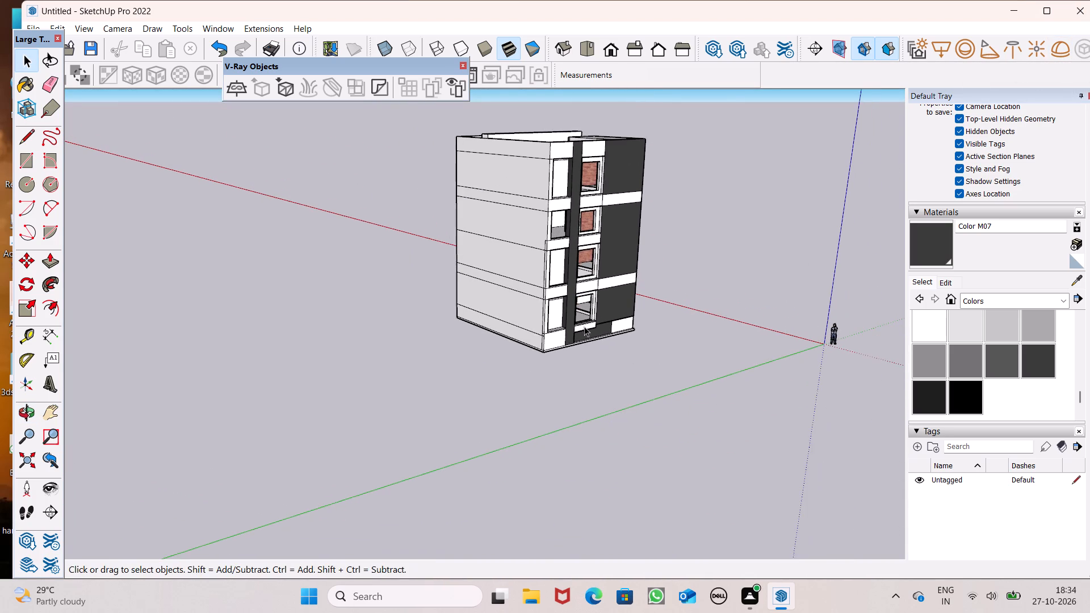
{"action": "middle_click_drag", "start_coordinate": [582, 324], "coordinate": [26, 305]}
{"action": "scroll", "coordinate": [26, 305], "scroll_direction": "up", "scroll_amount": 1}
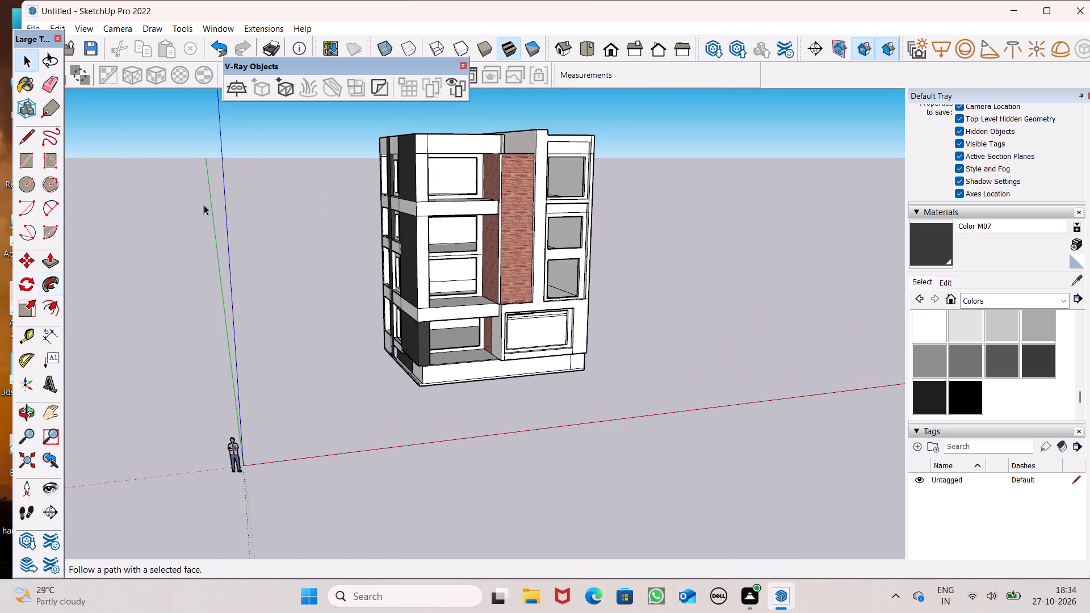
{"action": "middle_click_drag", "start_coordinate": [377, 284], "coordinate": [217, 138]}
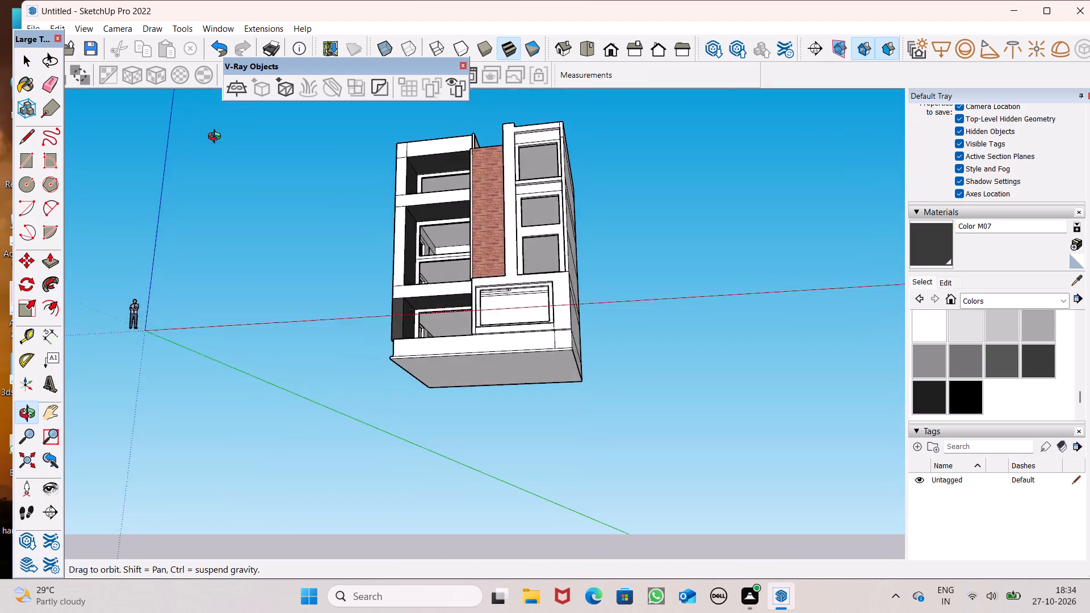
{"action": "middle_click_drag", "start_coordinate": [217, 138], "coordinate": [216, 139]}
{"action": "scroll", "coordinate": [216, 139], "scroll_direction": "up", "scroll_amount": 3}
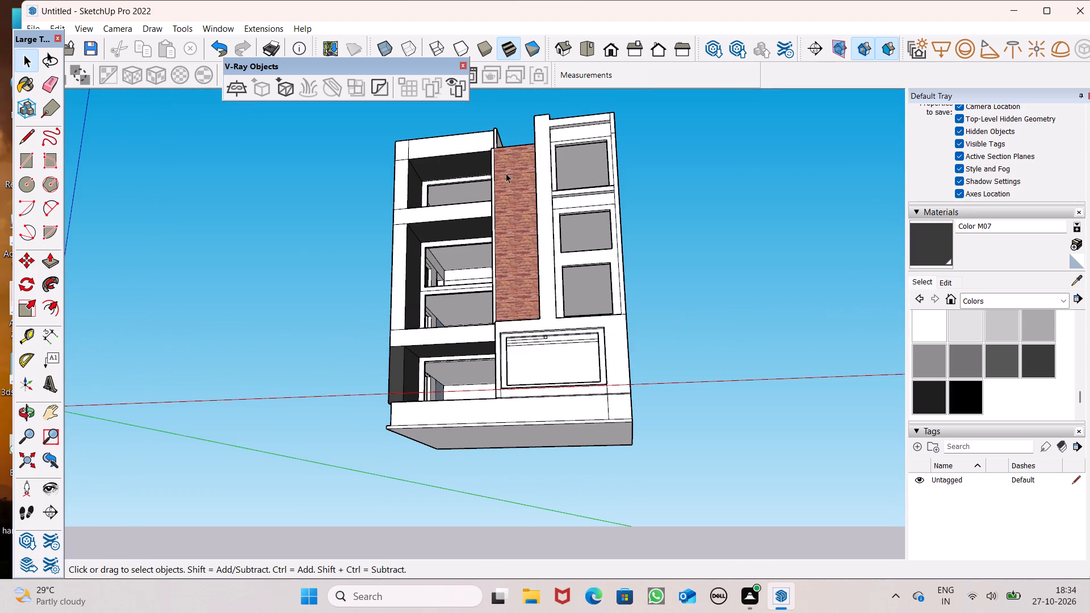
{"action": "middle_click_drag", "start_coordinate": [513, 184], "coordinate": [564, 296]}
{"action": "scroll", "coordinate": [708, 223], "scroll_direction": "up", "scroll_amount": 4}
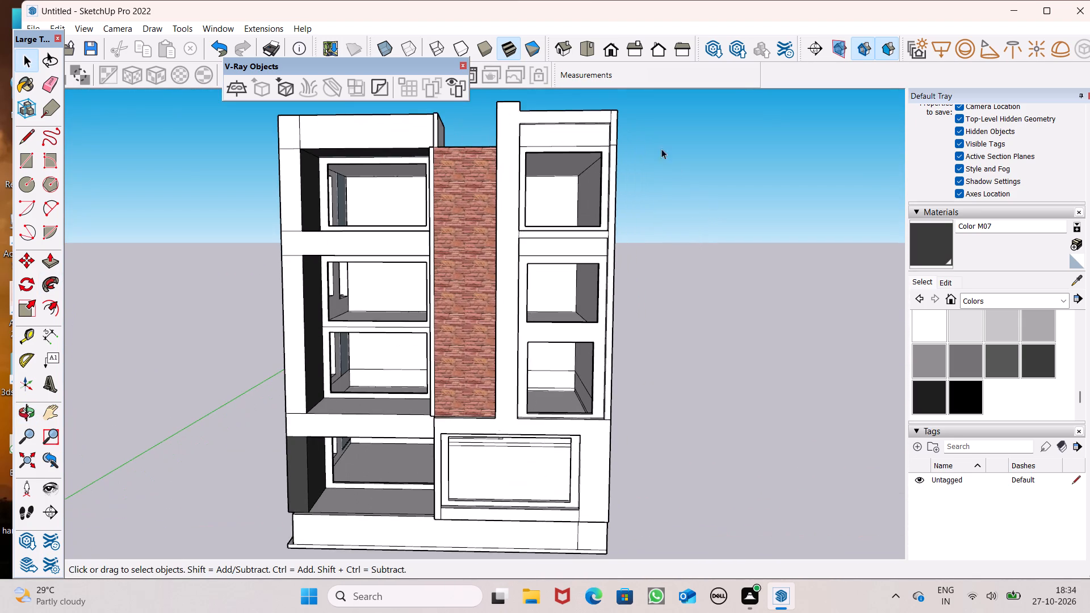
Erase the stray lines above the top window beside the stone cladding, on the recessed wall, outer pier and reveal.
{"action": "scroll", "coordinate": [602, 123], "scroll_direction": "up", "scroll_amount": 5}
{"action": "left_click", "coordinate": [58, 82]}
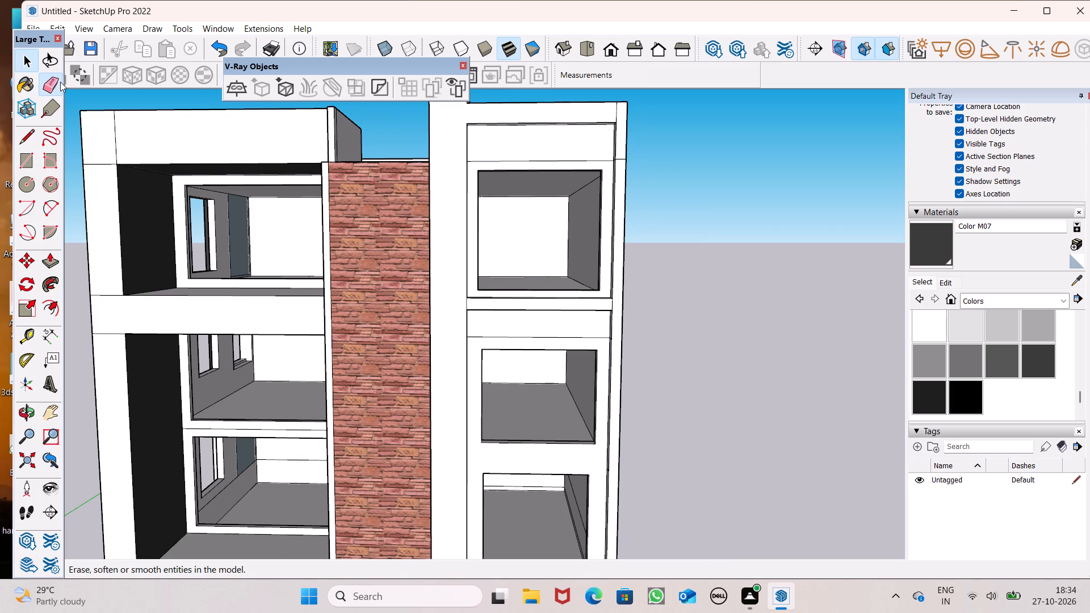
{"action": "left_click", "coordinate": [599, 161]}
{"action": "scroll", "coordinate": [617, 161], "scroll_direction": "up", "scroll_amount": 5}
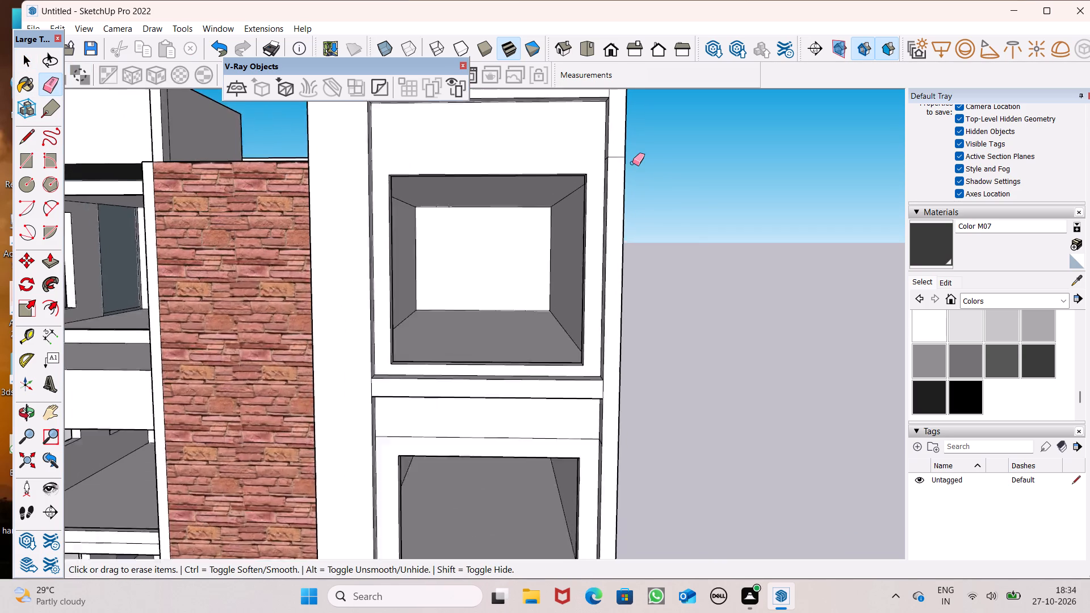
{"action": "scroll", "coordinate": [632, 163], "scroll_direction": "up", "scroll_amount": 7}
{"action": "left_click", "coordinate": [614, 158]}
{"action": "middle_click_drag", "start_coordinate": [583, 177], "coordinate": [643, 231]}
{"action": "scroll", "coordinate": [642, 231], "scroll_direction": "up", "scroll_amount": 6}
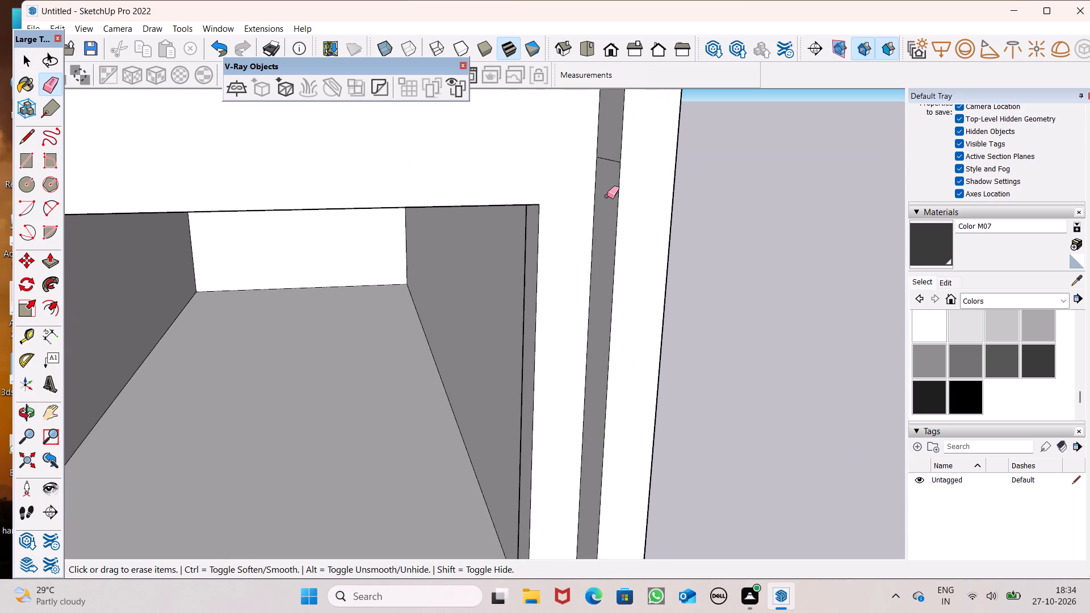
{"action": "left_click", "coordinate": [613, 158]}
Erase the stray line above the second window from the top beside the stone cladding, including its segment on the reveal.
{"action": "scroll", "coordinate": [552, 135], "scroll_direction": "down", "scroll_amount": 15}
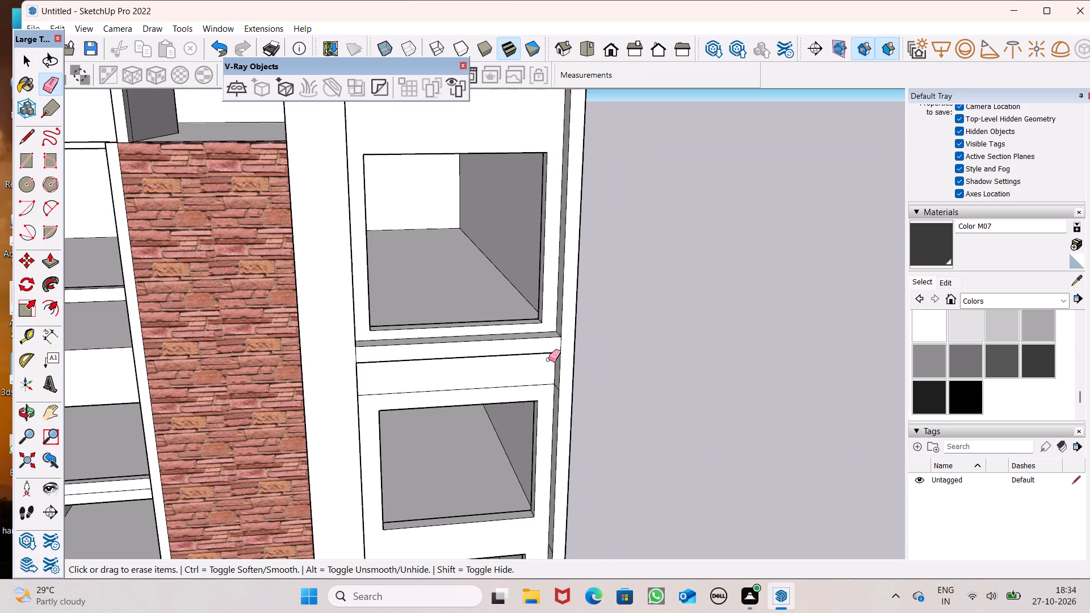
{"action": "scroll", "coordinate": [575, 395], "scroll_direction": "up", "scroll_amount": 7}
{"action": "middle_click_drag", "start_coordinate": [538, 388], "coordinate": [580, 387]}
{"action": "scroll", "coordinate": [539, 388], "scroll_direction": "up", "scroll_amount": 5}
{"action": "left_click_drag", "start_coordinate": [493, 349], "coordinate": [493, 351]}
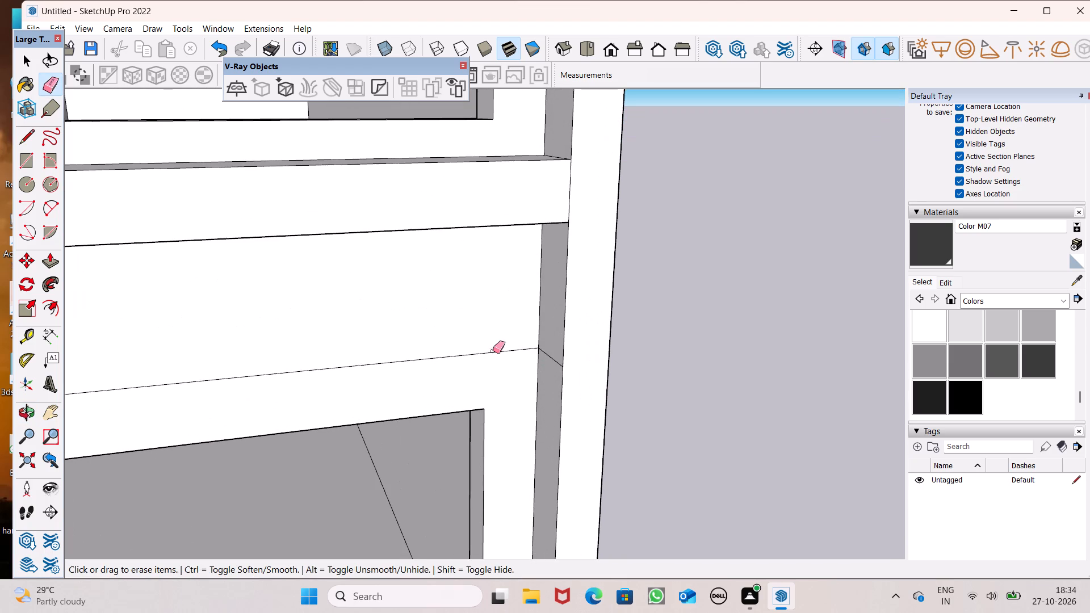
{"action": "left_click_drag", "start_coordinate": [493, 351], "coordinate": [491, 358]}
{"action": "scroll", "coordinate": [563, 362], "scroll_direction": "up", "scroll_amount": 5}
{"action": "left_click", "coordinate": [550, 362]}
Erase the short stray line on the bay's outer reveal between the second and third windows from the top.
{"action": "scroll", "coordinate": [548, 242], "scroll_direction": "down", "scroll_amount": 12}
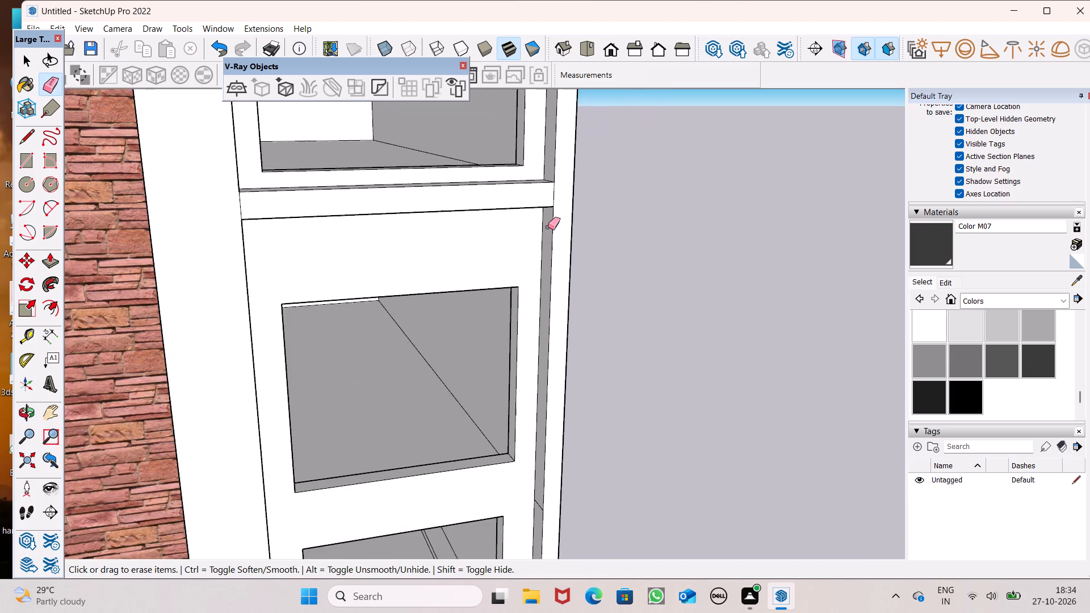
{"action": "scroll", "coordinate": [548, 227], "scroll_direction": "down", "scroll_amount": 9}
{"action": "scroll", "coordinate": [559, 360], "scroll_direction": "up", "scroll_amount": 1}
{"action": "scroll", "coordinate": [510, 452], "scroll_direction": "up", "scroll_amount": 11}
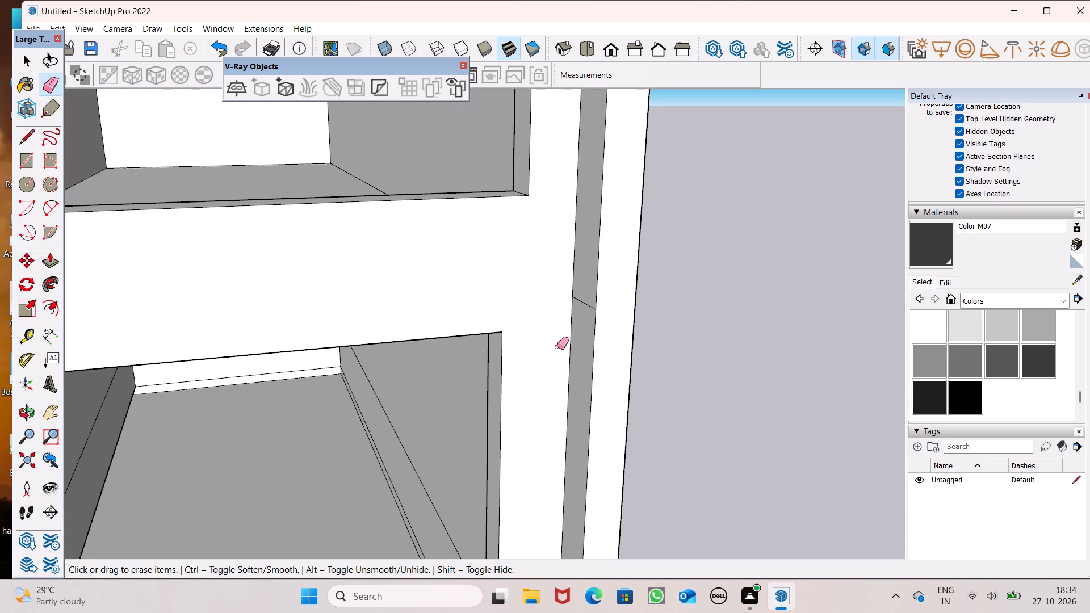
{"action": "left_click_drag", "start_coordinate": [583, 303], "coordinate": [580, 321]}
Examine the lower windows beside the stone cladding and the full front facade for remaining stray lines.
{"action": "scroll", "coordinate": [560, 275], "scroll_direction": "down", "scroll_amount": 10}
{"action": "scroll", "coordinate": [510, 464], "scroll_direction": "up", "scroll_amount": 1}
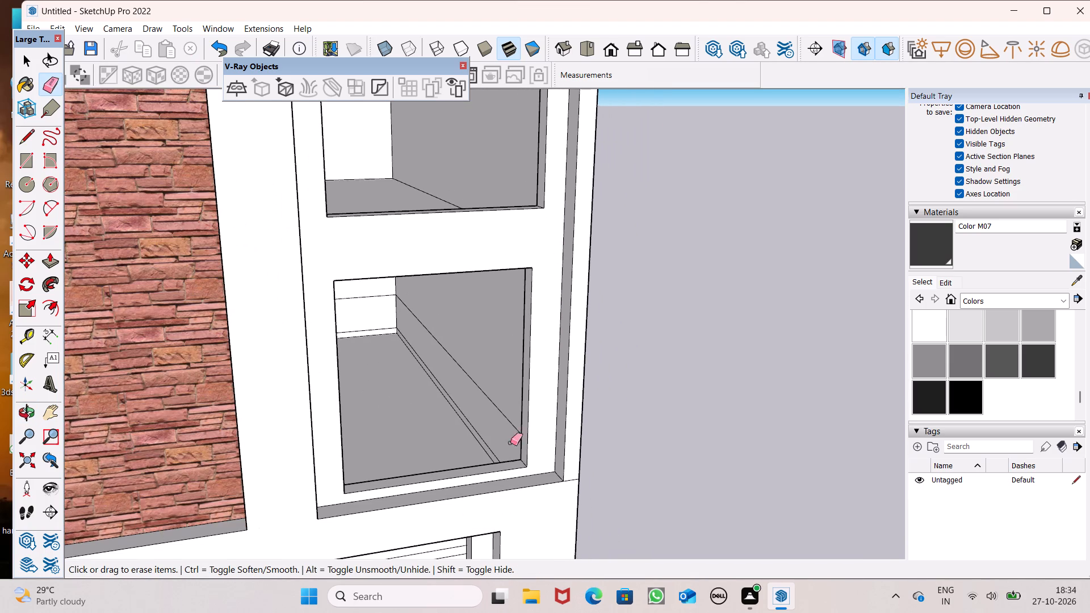
{"action": "scroll", "coordinate": [508, 309], "scroll_direction": "down", "scroll_amount": 5}
{"action": "middle_click_drag", "start_coordinate": [702, 540], "coordinate": [638, 573]}
{"action": "scroll", "coordinate": [638, 573], "scroll_direction": "up", "scroll_amount": 1}
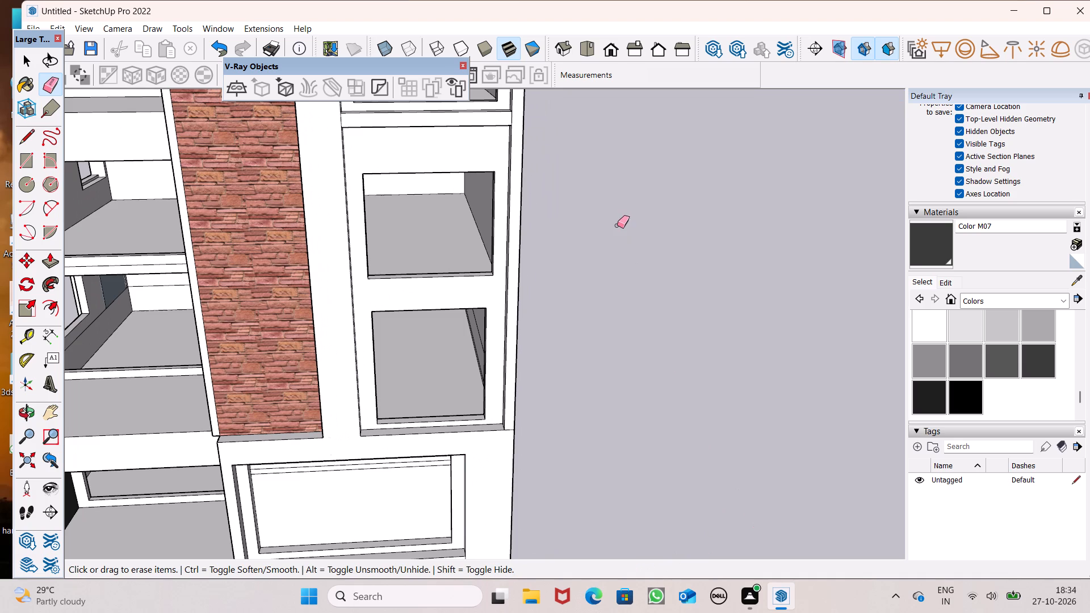
{"action": "scroll", "coordinate": [617, 225], "scroll_direction": "down", "scroll_amount": 5}
{"action": "scroll", "coordinate": [692, 304], "scroll_direction": "down", "scroll_amount": 4}
{"action": "middle_click", "coordinate": [691, 368]}
{"action": "scroll", "coordinate": [691, 371], "scroll_direction": "down", "scroll_amount": 2}
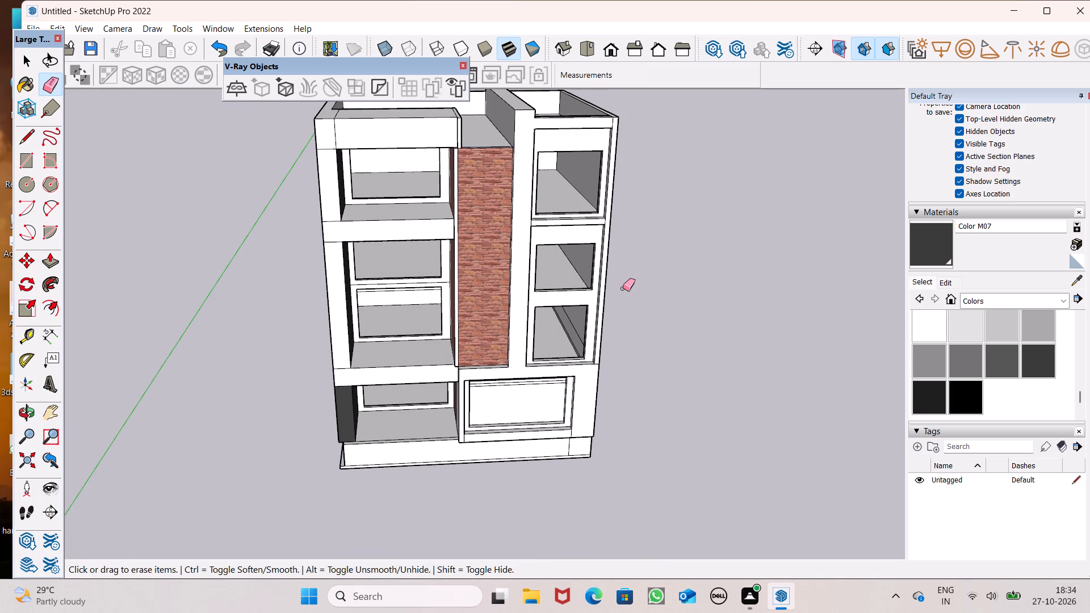
Examine the front facade, its dark corner side and the lower storeys for remaining stray lines and unpainted faces.
{"action": "scroll", "coordinate": [525, 388], "scroll_direction": "up", "scroll_amount": 1}
{"action": "middle_click_drag", "start_coordinate": [525, 388], "coordinate": [693, 482]}
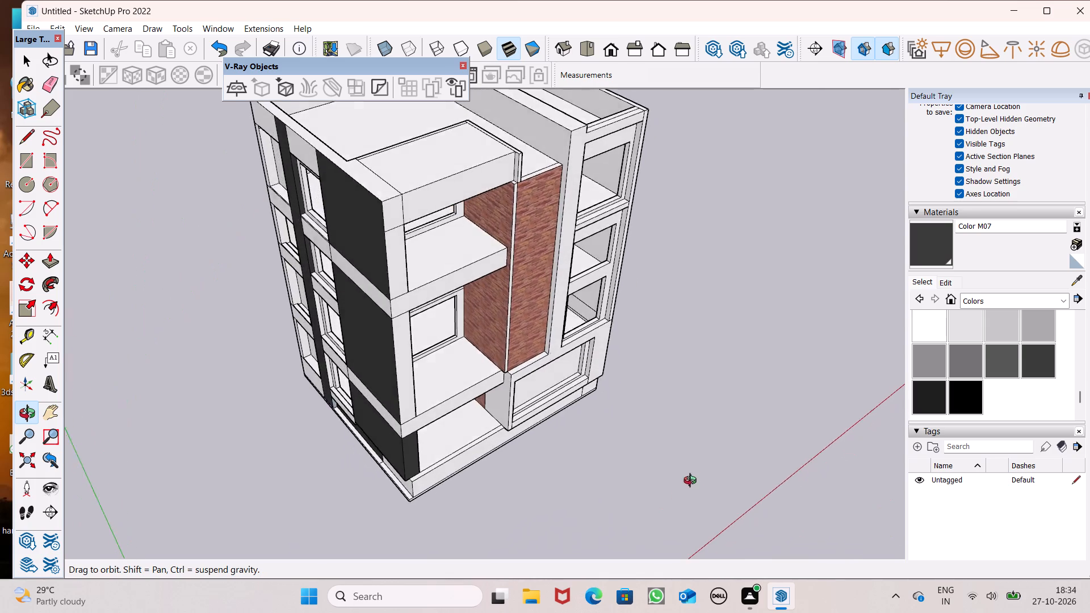
{"action": "middle_click_drag", "start_coordinate": [693, 482], "coordinate": [698, 448]}
{"action": "scroll", "coordinate": [498, 362], "scroll_direction": "up", "scroll_amount": 3}
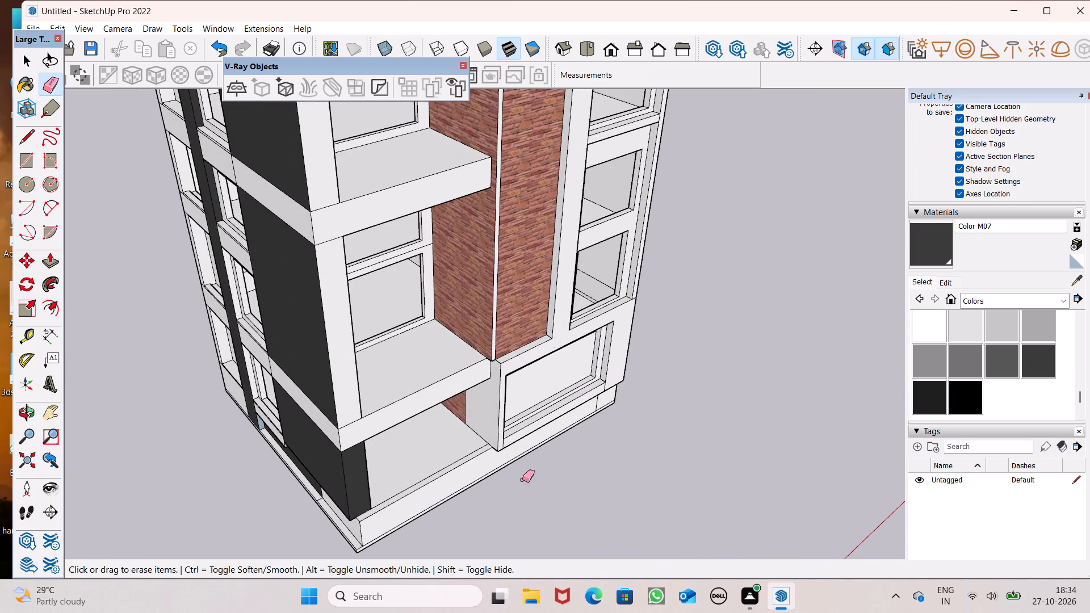
{"action": "middle_click_drag", "start_coordinate": [546, 446], "coordinate": [464, 364]}
{"action": "scroll", "coordinate": [454, 357], "scroll_direction": "up", "scroll_amount": 5}
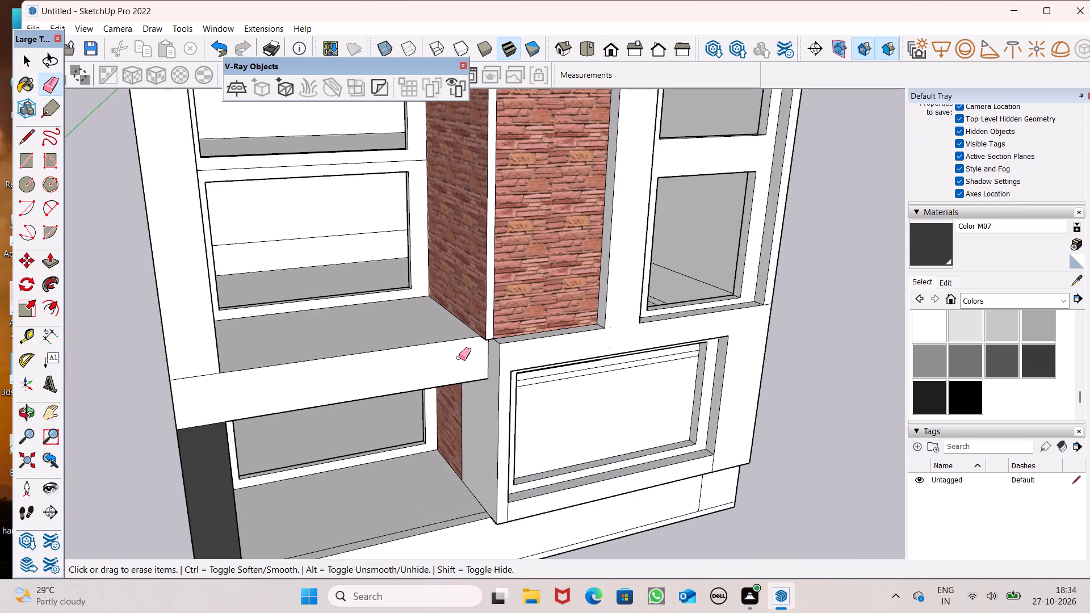
{"action": "key", "text": "space"}
{"action": "scroll", "coordinate": [481, 360], "scroll_direction": "down", "scroll_amount": 2}
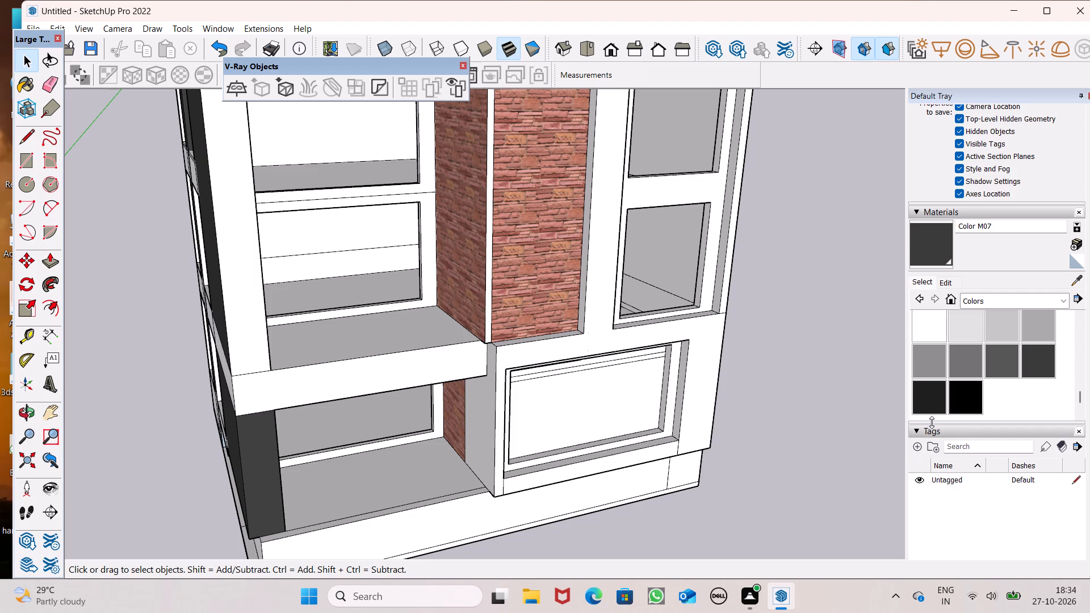
{"action": "scroll", "coordinate": [339, 267], "scroll_direction": "down", "scroll_amount": 5}
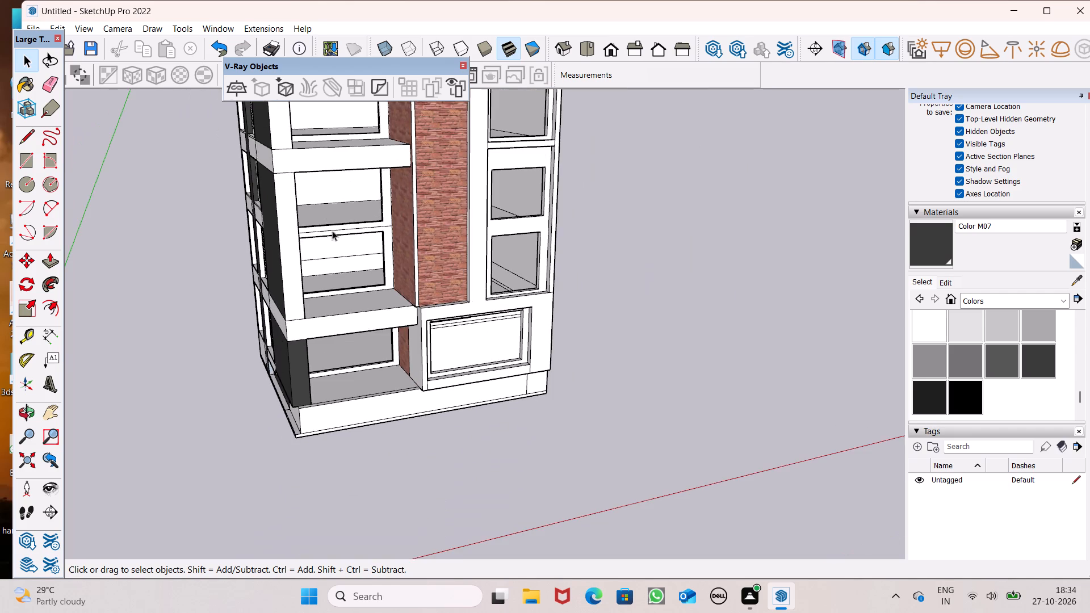
{"action": "middle_click_drag", "start_coordinate": [326, 211], "coordinate": [263, 151]}
{"action": "scroll", "coordinate": [285, 284], "scroll_direction": "down", "scroll_amount": 2}
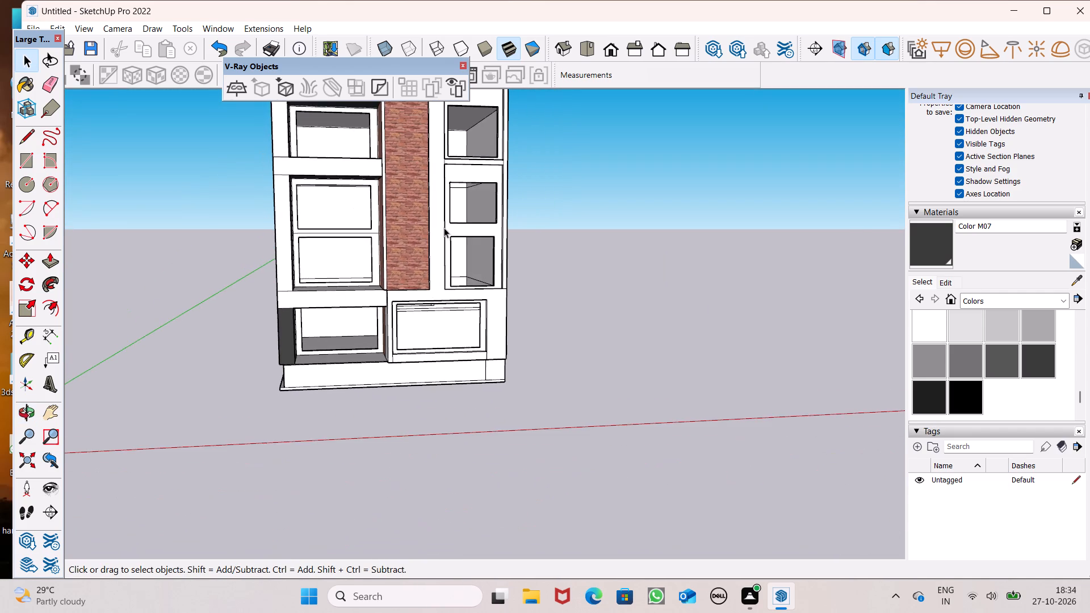
{"action": "scroll", "coordinate": [445, 241], "scroll_direction": "down", "scroll_amount": 4}
{"action": "middle_click_drag", "start_coordinate": [469, 246], "coordinate": [418, 311]}
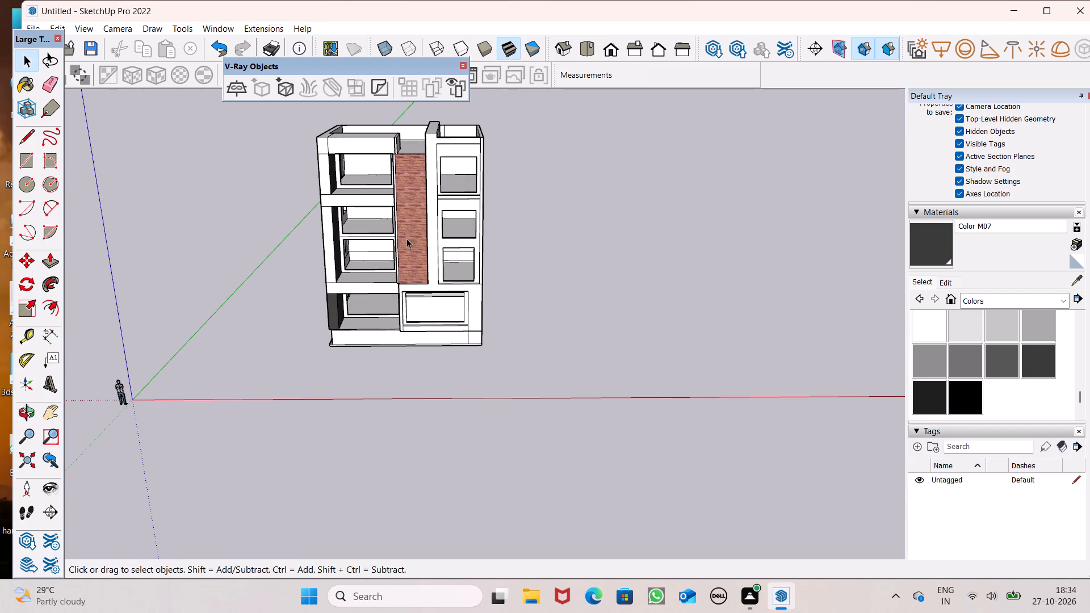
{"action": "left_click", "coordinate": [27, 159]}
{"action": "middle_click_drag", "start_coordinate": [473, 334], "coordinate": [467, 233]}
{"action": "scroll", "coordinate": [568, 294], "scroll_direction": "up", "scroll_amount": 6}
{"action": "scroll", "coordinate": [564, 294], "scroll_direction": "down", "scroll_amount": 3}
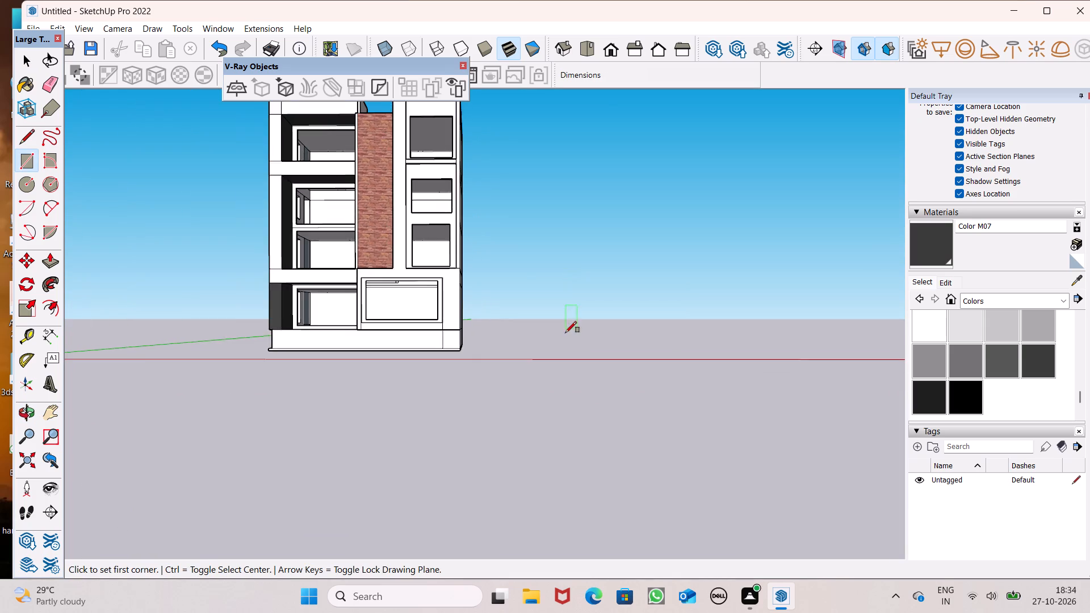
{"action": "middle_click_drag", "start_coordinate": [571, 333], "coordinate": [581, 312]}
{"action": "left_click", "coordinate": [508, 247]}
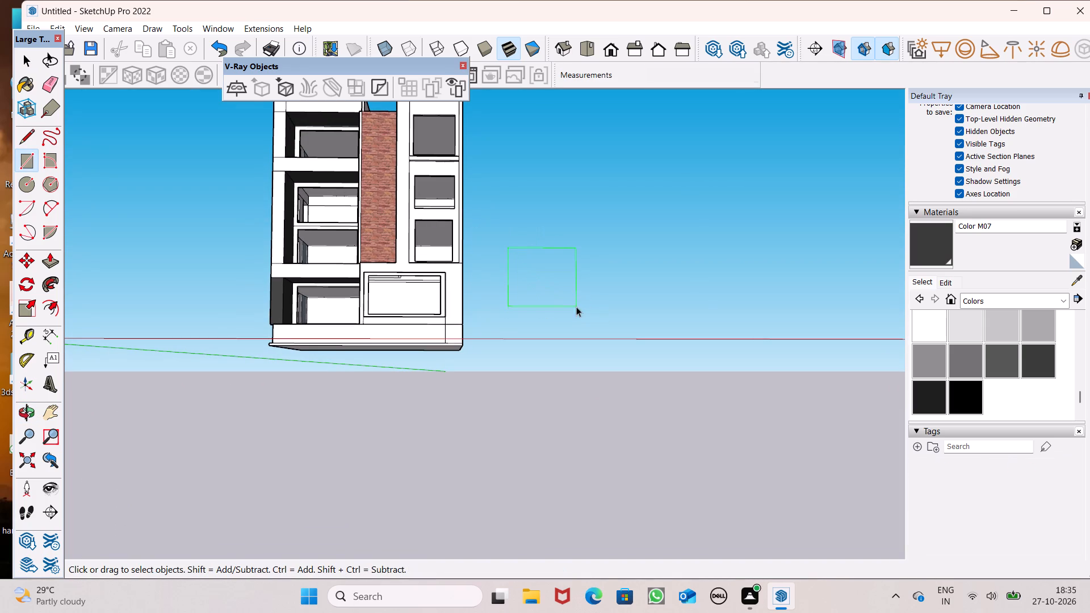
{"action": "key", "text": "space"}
Erase the stray horizontal line between the second and third windows from the top on the recessed wall beside the stone cladding.
{"action": "middle_click_drag", "start_coordinate": [373, 282], "coordinate": [439, 426]}
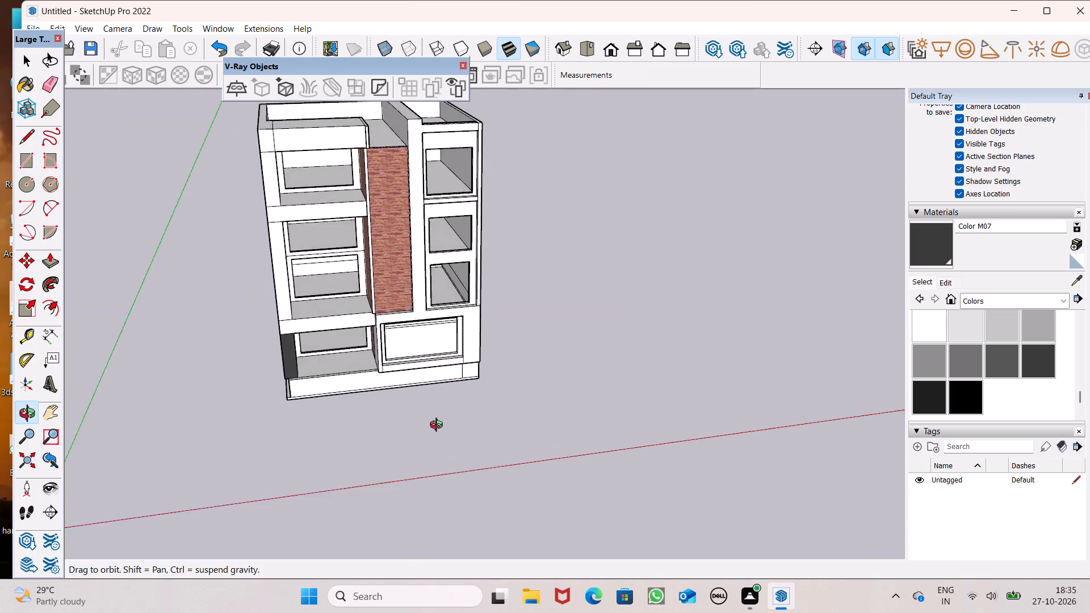
{"action": "middle_click_drag", "start_coordinate": [439, 426], "coordinate": [441, 429]}
{"action": "scroll", "coordinate": [315, 313], "scroll_direction": "up", "scroll_amount": 5}
{"action": "scroll", "coordinate": [300, 166], "scroll_direction": "up", "scroll_amount": 4}
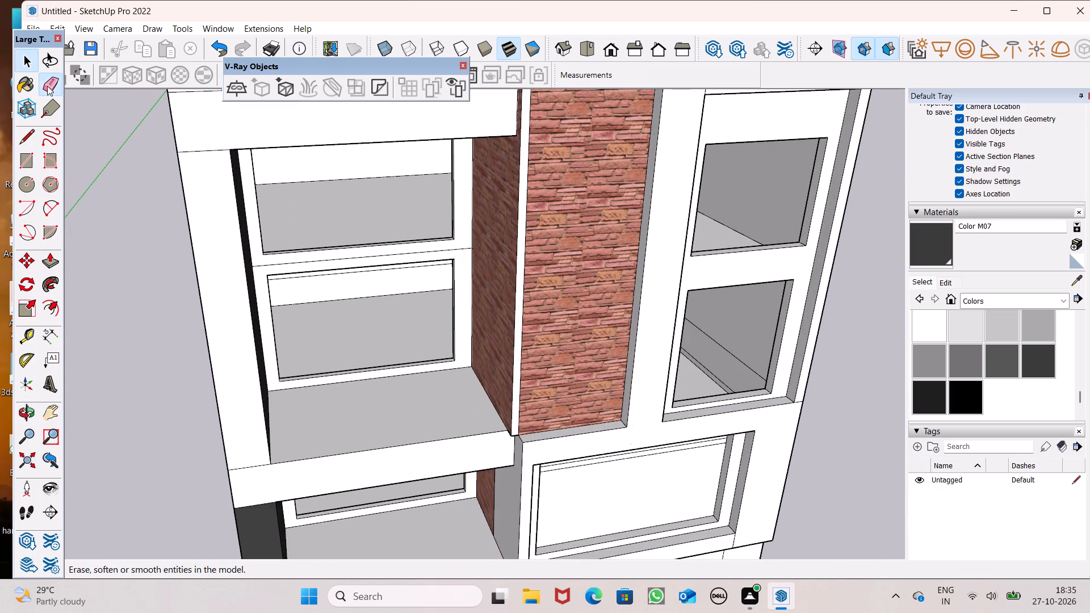
{"action": "left_click", "coordinate": [47, 86]}
{"action": "scroll", "coordinate": [396, 255], "scroll_direction": "up", "scroll_amount": 2}
{"action": "left_click_drag", "start_coordinate": [481, 246], "coordinate": [481, 251]}
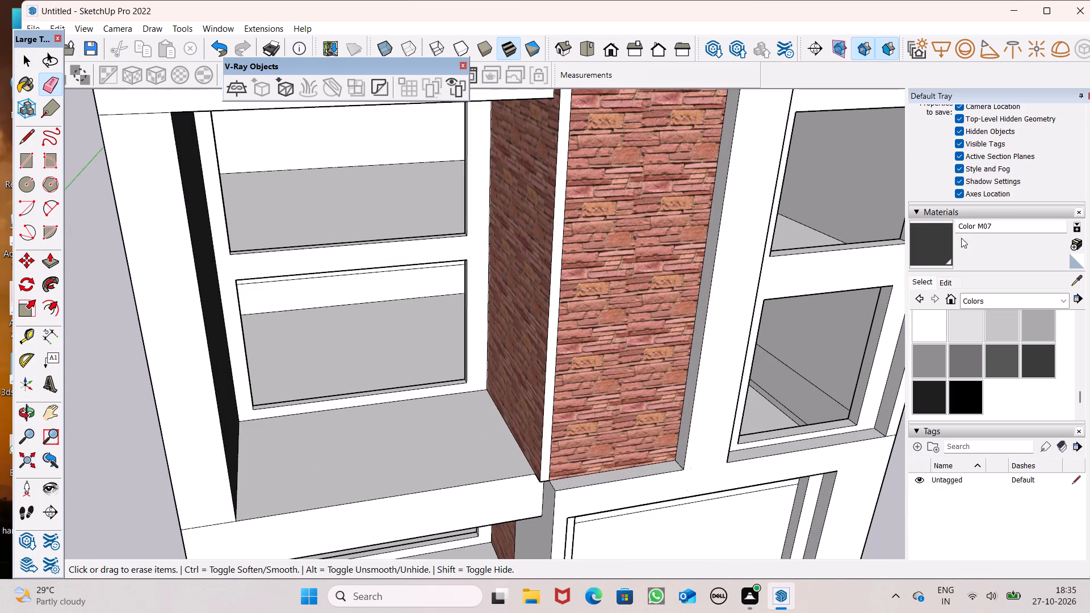
Paint the recessed wall around the middle pair of windows and around the top window beside the cladding with Color M07.
{"action": "left_click", "coordinate": [929, 236]}
{"action": "left_click", "coordinate": [475, 246]}
{"action": "scroll", "coordinate": [450, 169], "scroll_direction": "down", "scroll_amount": 10}
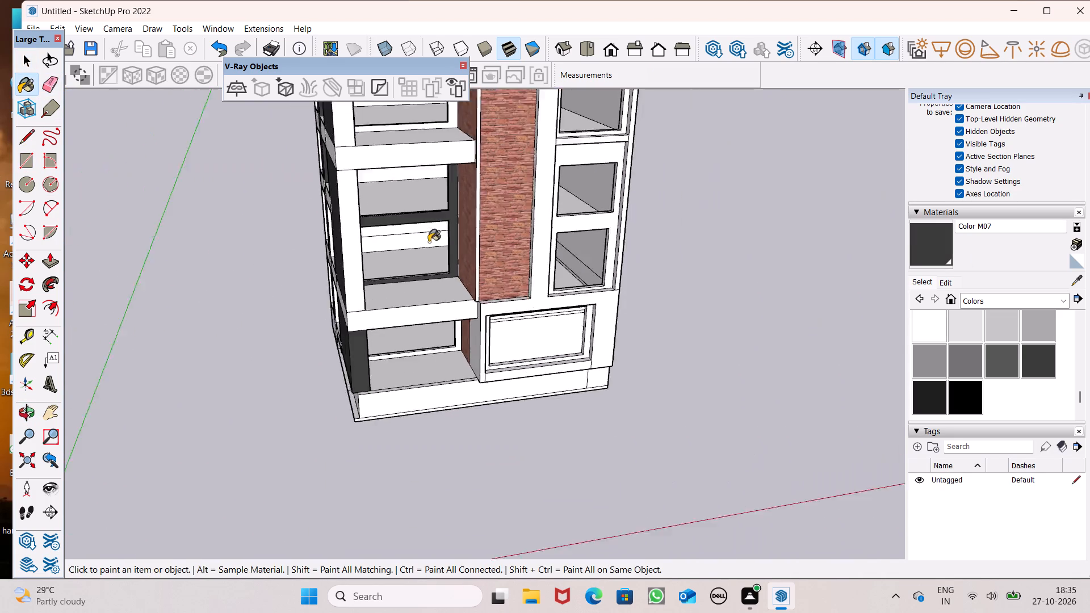
{"action": "scroll", "coordinate": [429, 242], "scroll_direction": "down", "scroll_amount": 3}
{"action": "middle_click_drag", "start_coordinate": [441, 240], "coordinate": [445, 222]}
{"action": "scroll", "coordinate": [433, 175], "scroll_direction": "up", "scroll_amount": 7}
{"action": "left_click", "coordinate": [448, 166]}
{"action": "scroll", "coordinate": [448, 161], "scroll_direction": "down", "scroll_amount": 6}
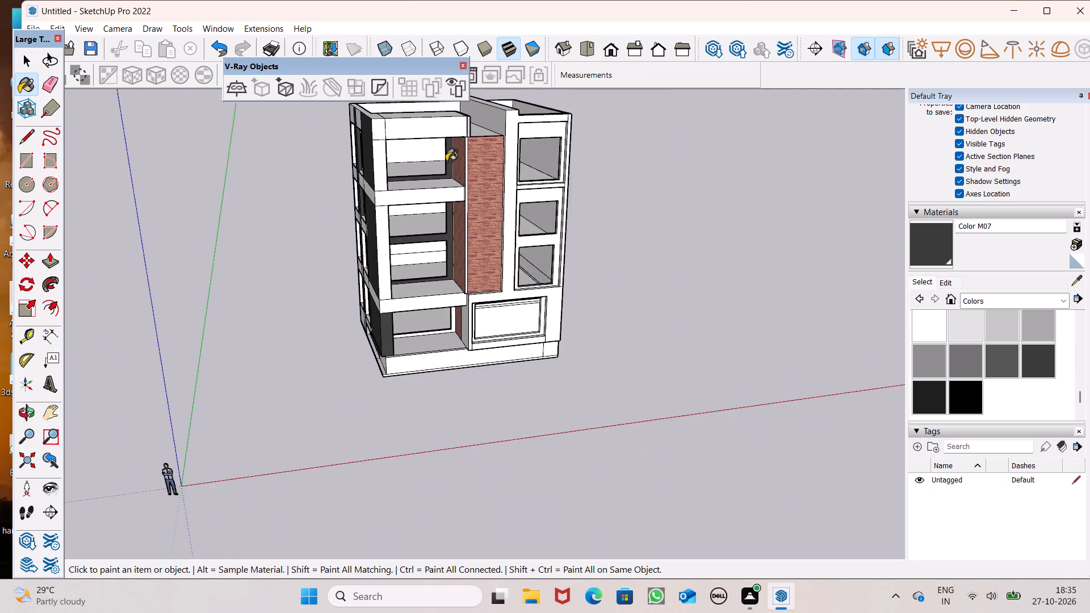
Paint the ground-floor recessed wall around its window beside the stone cladding with Color M07.
{"action": "scroll", "coordinate": [446, 161], "scroll_direction": "down", "scroll_amount": 1}
{"action": "middle_click_drag", "start_coordinate": [444, 203], "coordinate": [412, 137]}
{"action": "scroll", "coordinate": [444, 199], "scroll_direction": "up", "scroll_amount": 1}
{"action": "scroll", "coordinate": [456, 394], "scroll_direction": "up", "scroll_amount": 6}
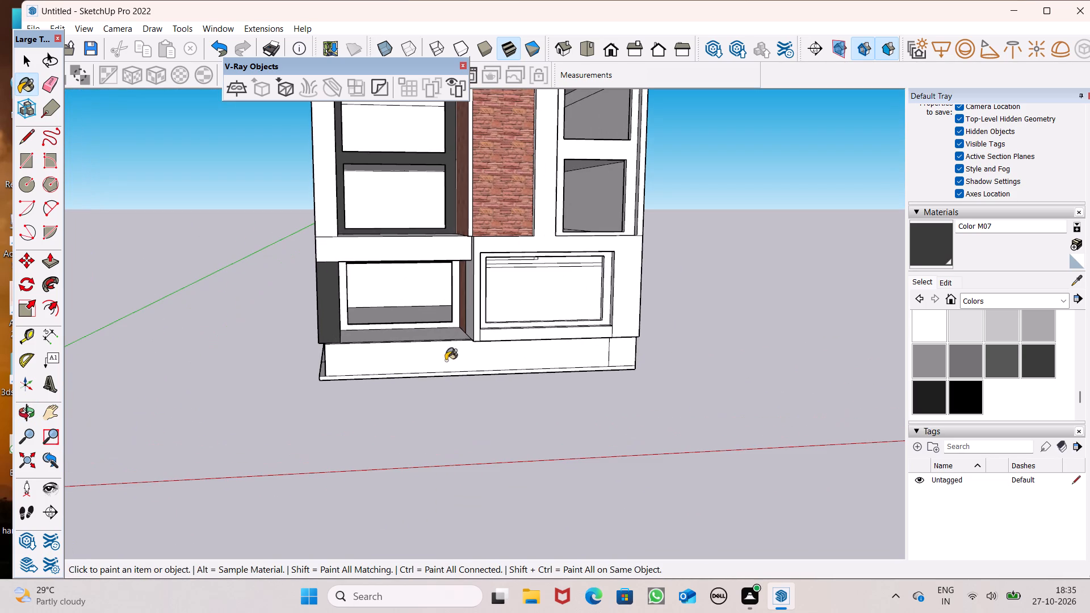
{"action": "scroll", "coordinate": [453, 313], "scroll_direction": "up", "scroll_amount": 6}
{"action": "left_click", "coordinate": [454, 312]}
{"action": "scroll", "coordinate": [455, 309], "scroll_direction": "down", "scroll_amount": 7}
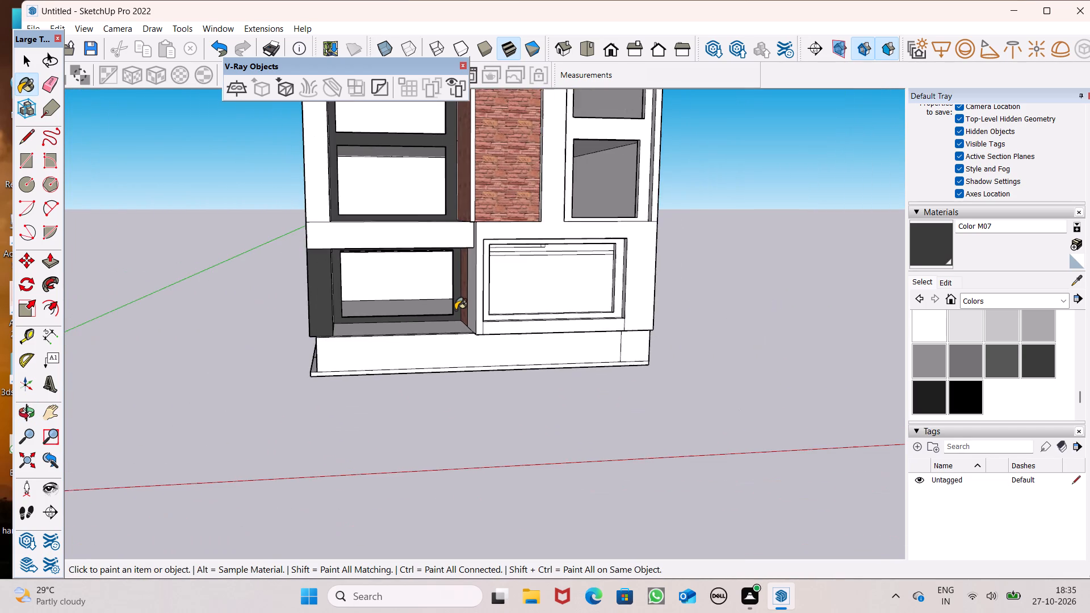
{"action": "scroll", "coordinate": [455, 310], "scroll_direction": "down", "scroll_amount": 6}
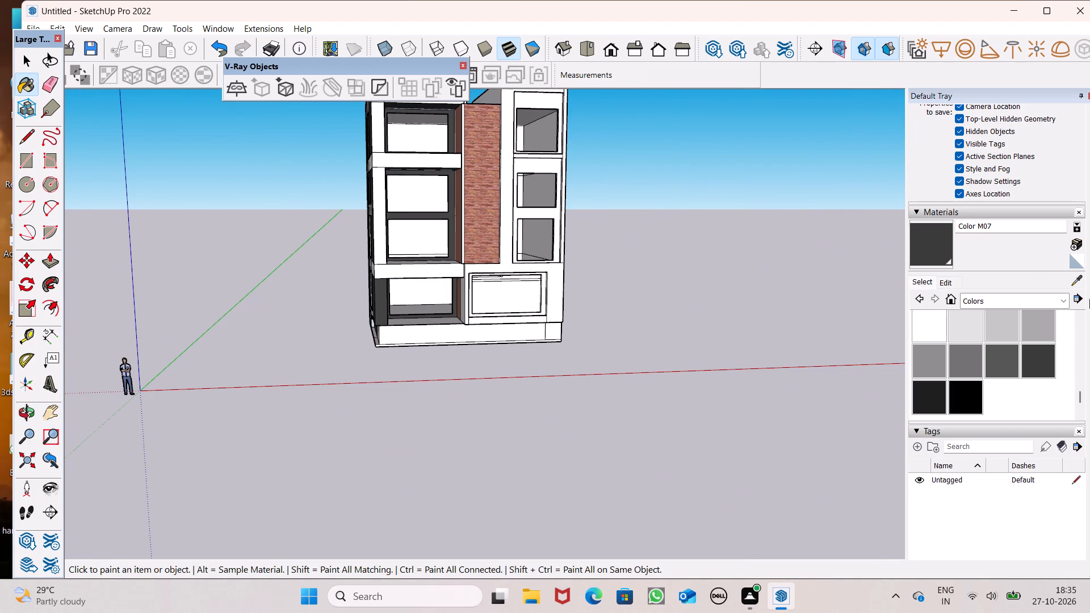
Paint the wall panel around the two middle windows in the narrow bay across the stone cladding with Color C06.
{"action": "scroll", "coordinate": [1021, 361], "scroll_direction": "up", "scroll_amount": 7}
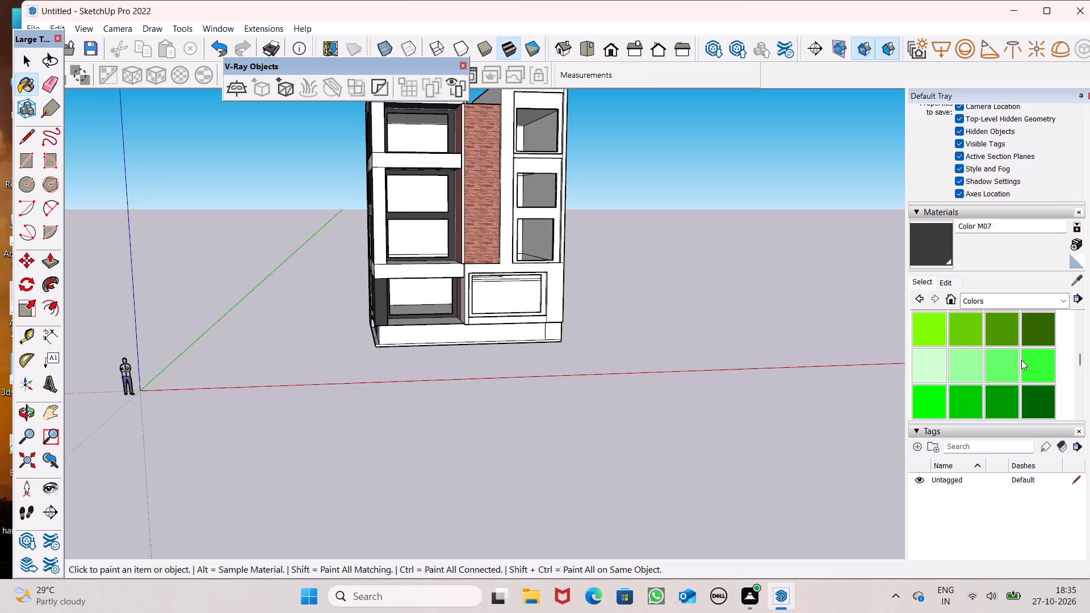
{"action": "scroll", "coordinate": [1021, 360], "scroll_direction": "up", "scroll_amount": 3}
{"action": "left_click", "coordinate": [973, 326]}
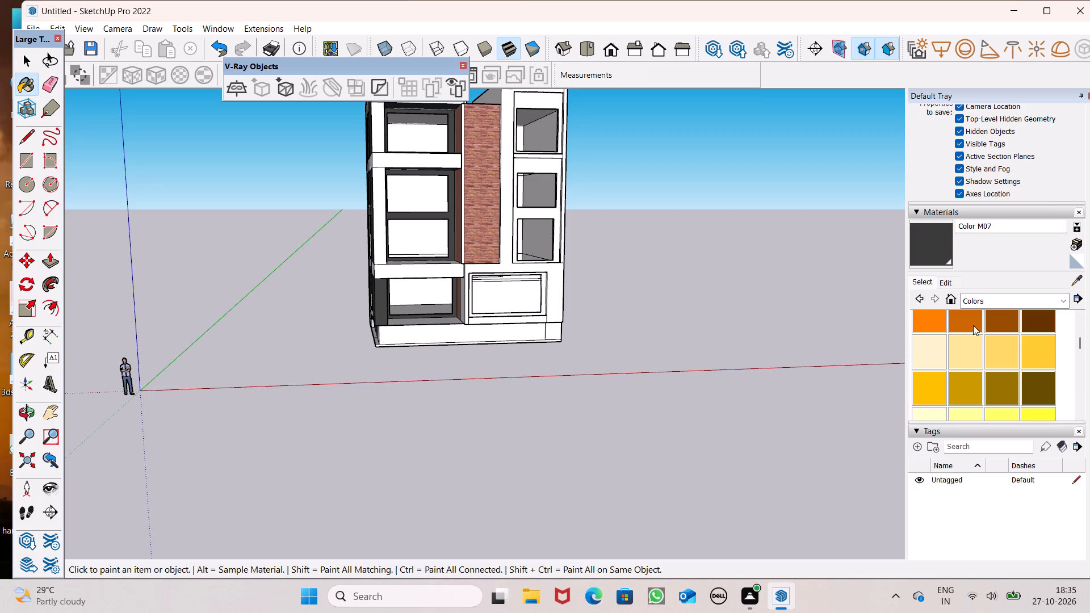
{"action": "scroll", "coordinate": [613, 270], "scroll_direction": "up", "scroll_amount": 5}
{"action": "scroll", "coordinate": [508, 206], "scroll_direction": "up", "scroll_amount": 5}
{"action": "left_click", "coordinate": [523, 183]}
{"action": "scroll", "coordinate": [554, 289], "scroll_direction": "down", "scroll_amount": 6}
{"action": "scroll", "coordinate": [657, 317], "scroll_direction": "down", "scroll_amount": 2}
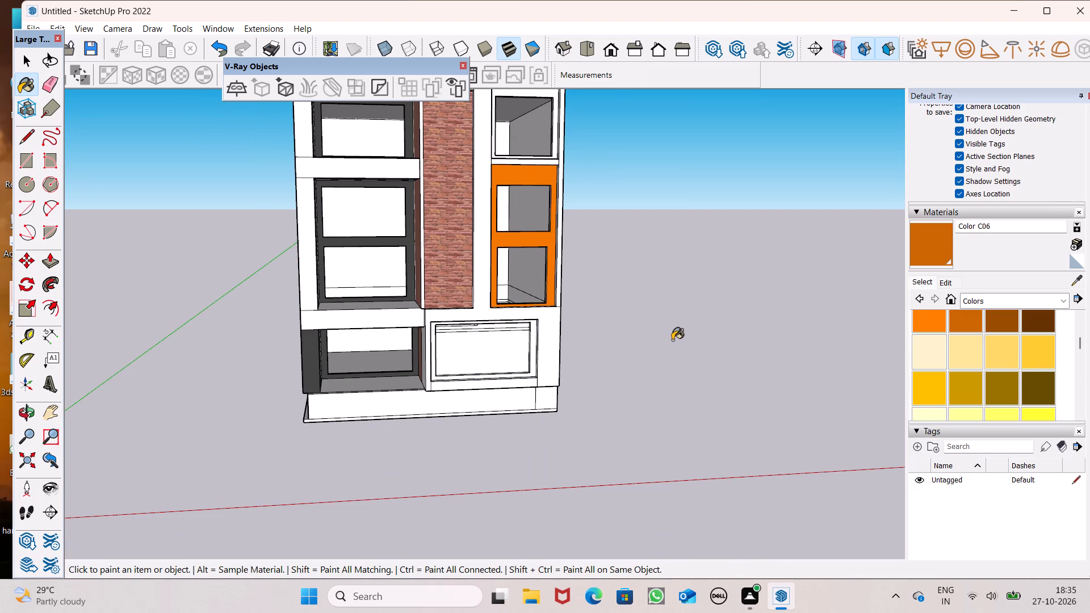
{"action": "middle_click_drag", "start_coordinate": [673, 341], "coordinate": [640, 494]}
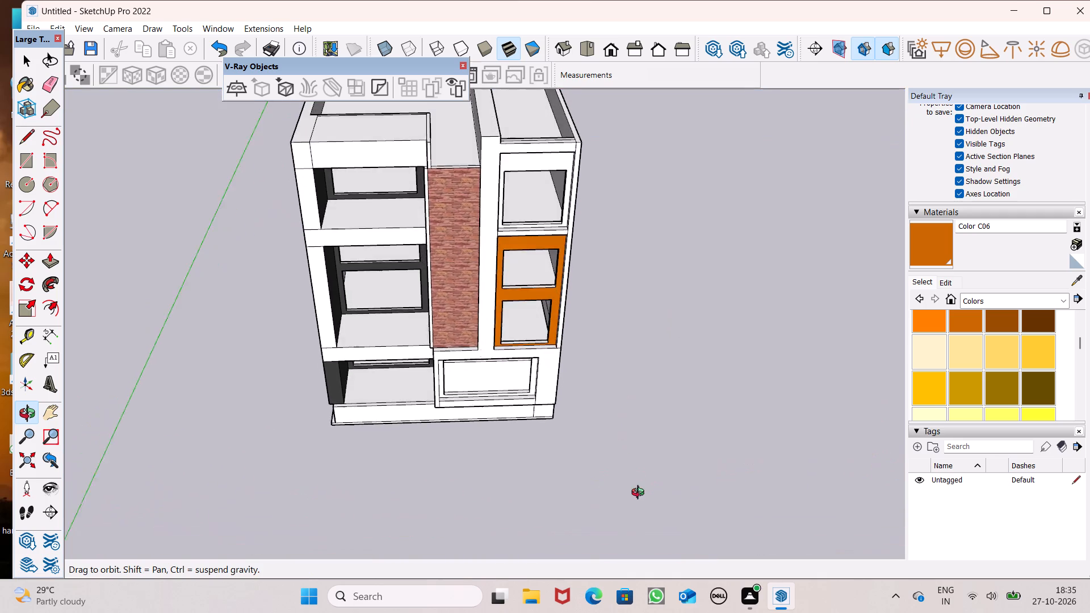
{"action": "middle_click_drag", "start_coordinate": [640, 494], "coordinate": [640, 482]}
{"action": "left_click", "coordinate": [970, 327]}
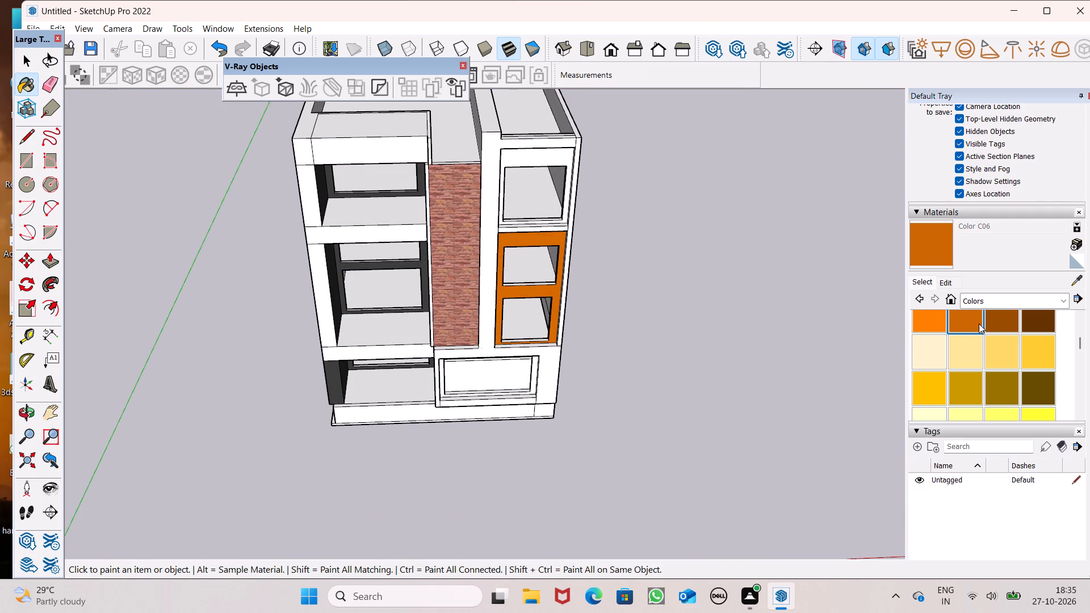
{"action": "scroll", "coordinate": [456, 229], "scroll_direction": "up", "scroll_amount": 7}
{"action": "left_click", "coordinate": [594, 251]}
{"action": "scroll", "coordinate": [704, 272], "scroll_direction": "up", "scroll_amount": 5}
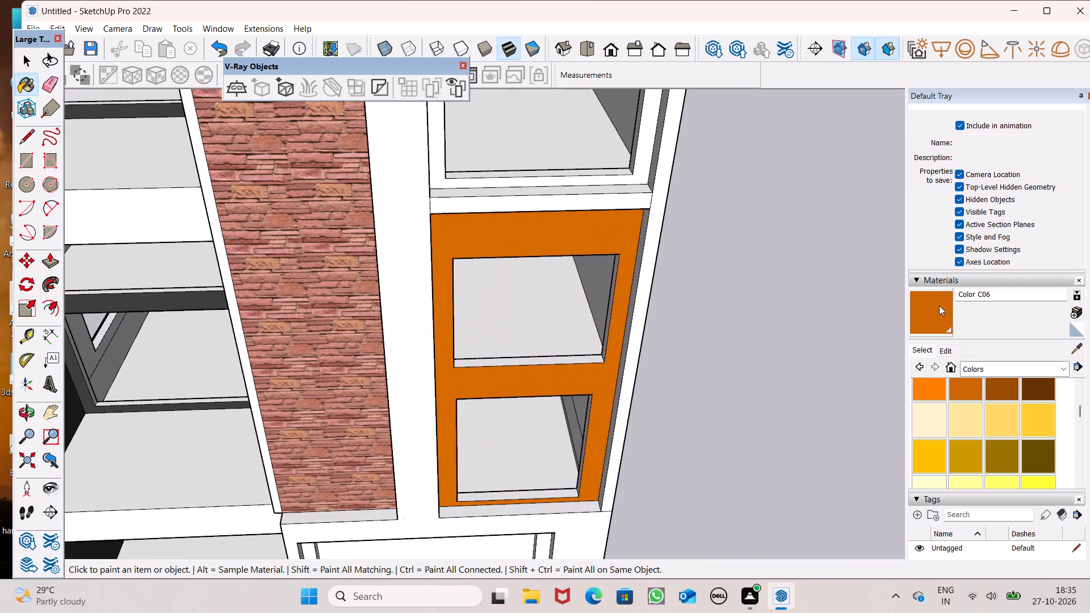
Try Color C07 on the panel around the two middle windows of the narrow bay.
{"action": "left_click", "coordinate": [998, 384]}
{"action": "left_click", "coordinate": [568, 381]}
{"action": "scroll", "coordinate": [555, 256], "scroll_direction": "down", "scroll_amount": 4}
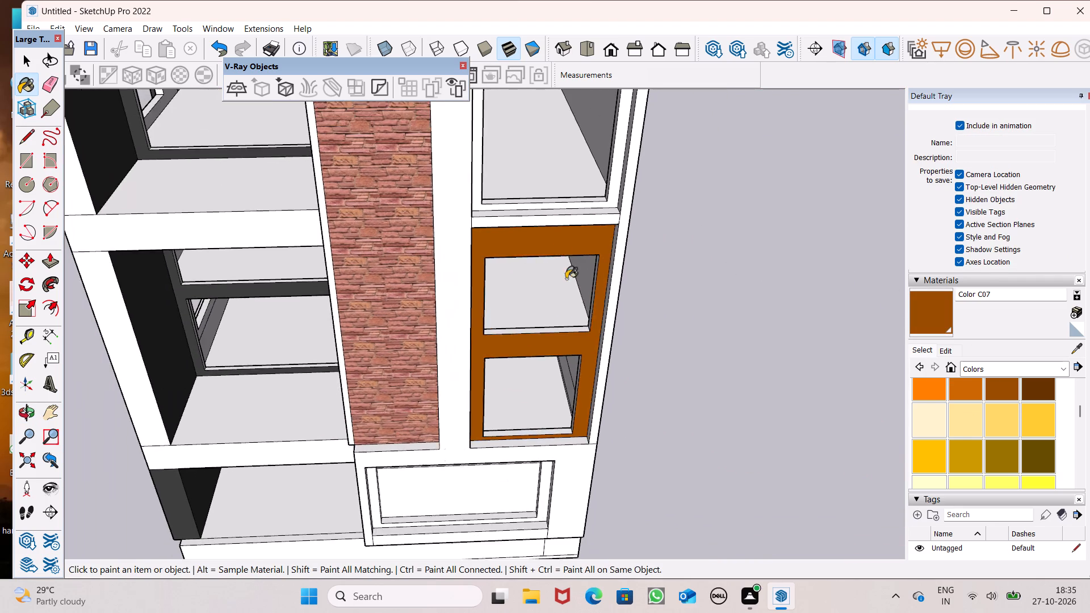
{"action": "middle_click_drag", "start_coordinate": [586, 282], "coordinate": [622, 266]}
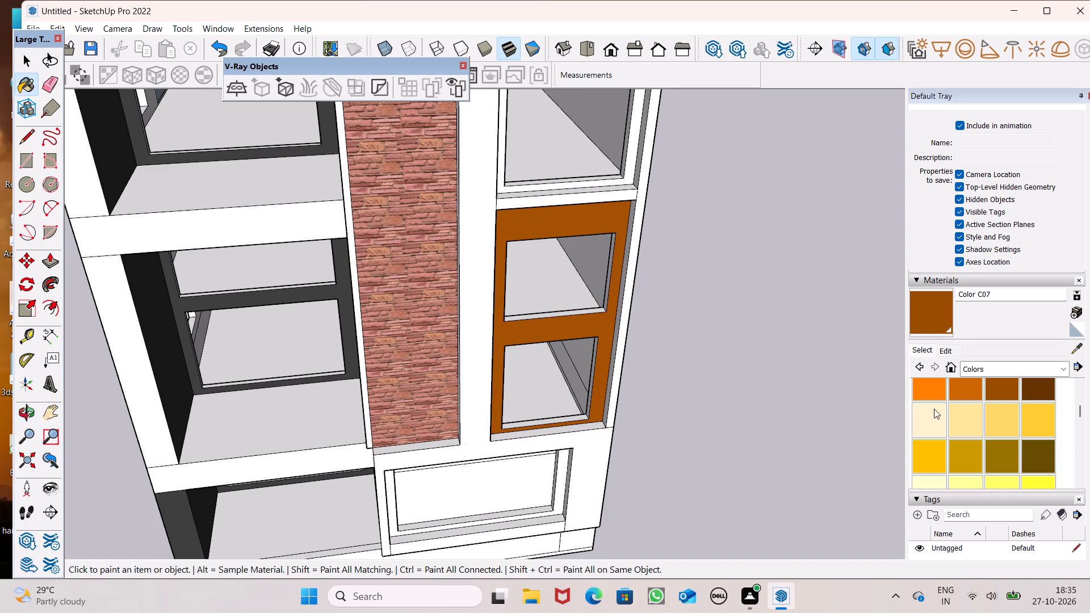
Paint the narrow bay's panel around the two middle windows and the panel around the top window with Color C06.
{"action": "left_click", "coordinate": [963, 386]}
{"action": "scroll", "coordinate": [339, 219], "scroll_direction": "up", "scroll_amount": 5}
{"action": "left_click", "coordinate": [649, 250]}
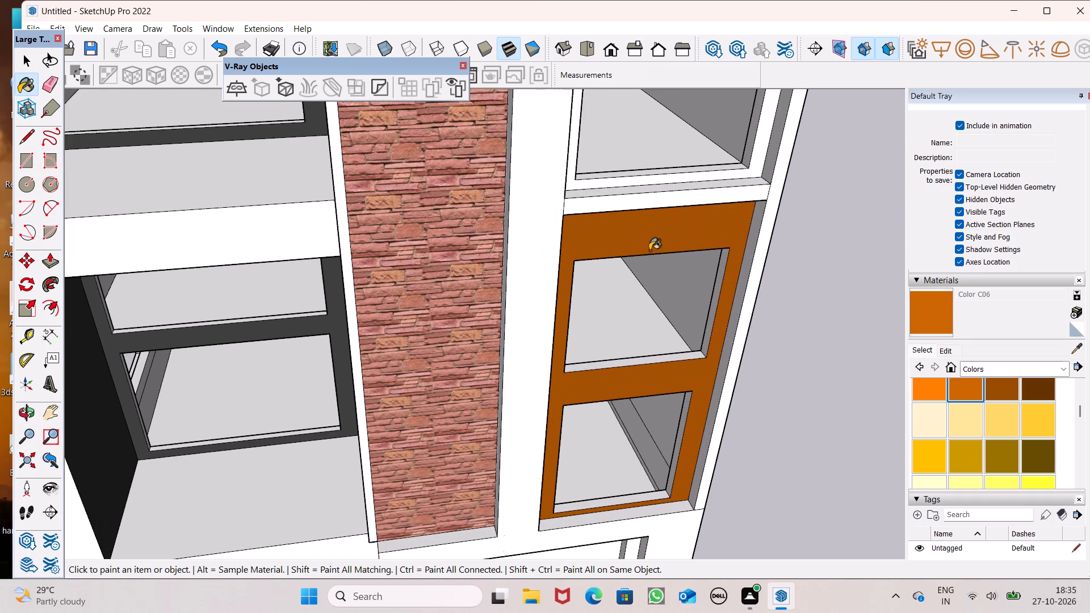
{"action": "scroll", "coordinate": [547, 272], "scroll_direction": "down", "scroll_amount": 3}
{"action": "scroll", "coordinate": [664, 211], "scroll_direction": "up", "scroll_amount": 6}
{"action": "left_click", "coordinate": [763, 186]}
{"action": "scroll", "coordinate": [592, 355], "scroll_direction": "down", "scroll_amount": 3}
{"action": "scroll", "coordinate": [575, 365], "scroll_direction": "up", "scroll_amount": 1}
{"action": "scroll", "coordinate": [571, 366], "scroll_direction": "down", "scroll_amount": 2}
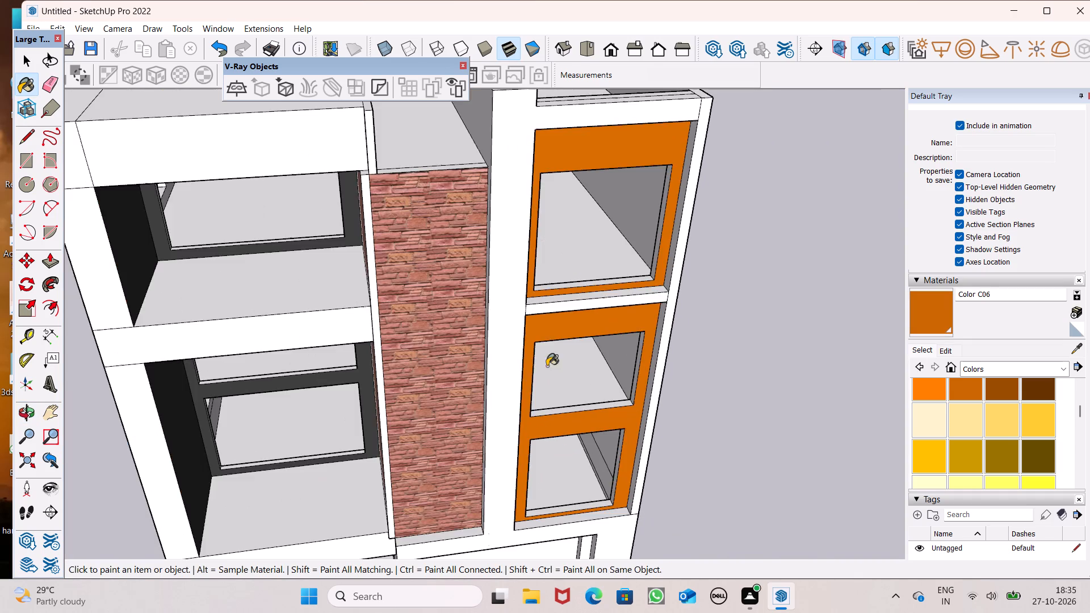
{"action": "scroll", "coordinate": [547, 366], "scroll_direction": "down", "scroll_amount": 6}
{"action": "middle_click_drag", "start_coordinate": [711, 284], "coordinate": [732, 141]}
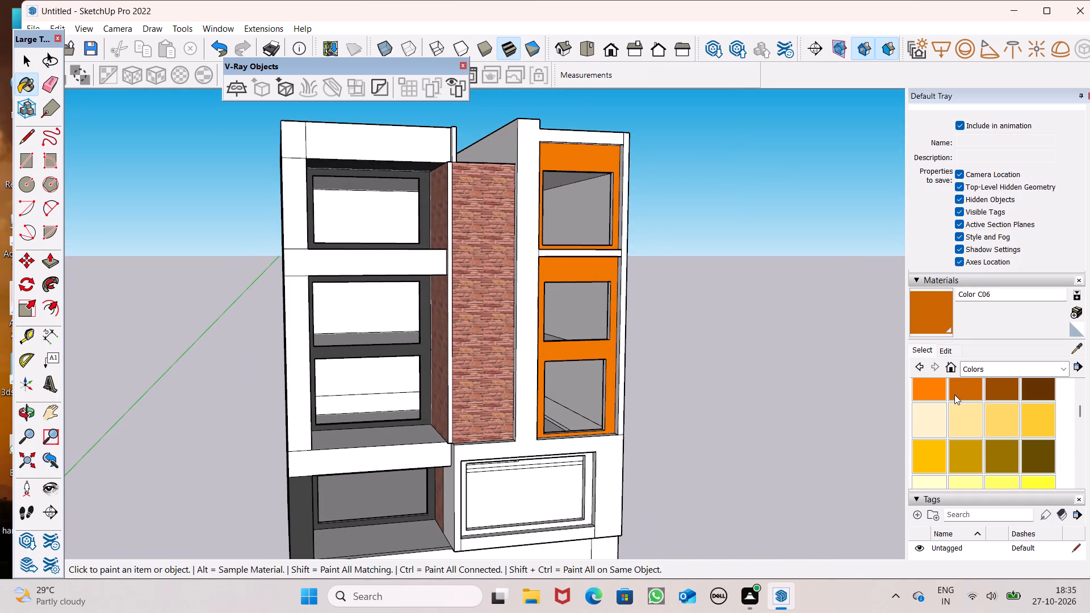
Paint the ledge between the narrow bay's two orange window panels with Color M07, including its front face and underside.
{"action": "scroll", "coordinate": [996, 424], "scroll_direction": "down", "scroll_amount": 12}
{"action": "scroll", "coordinate": [1005, 431], "scroll_direction": "up", "scroll_amount": 1}
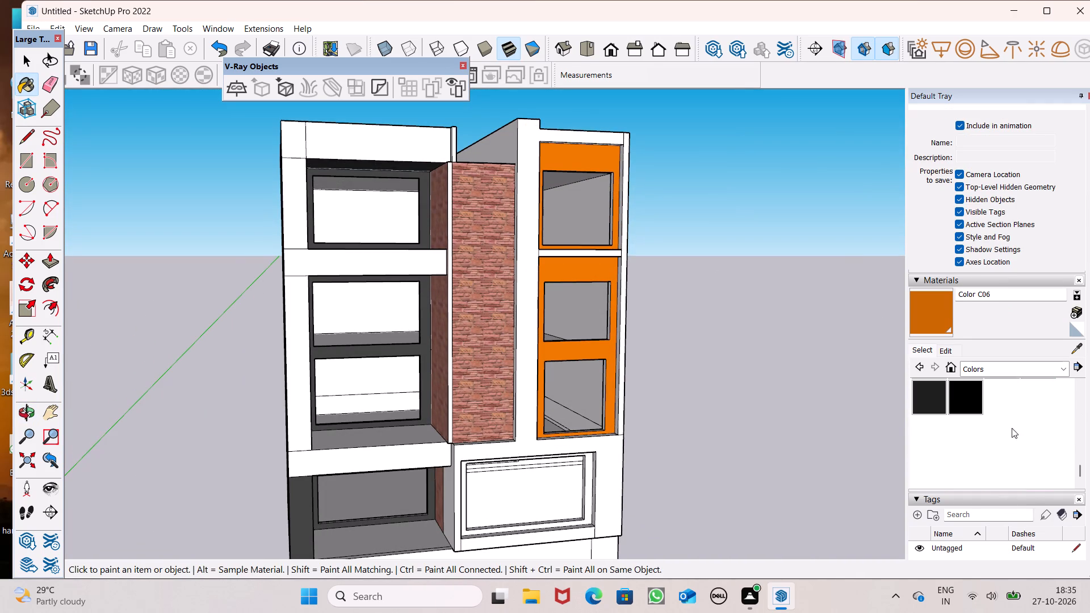
{"action": "scroll", "coordinate": [1041, 421], "scroll_direction": "up", "scroll_amount": 3}
{"action": "scroll", "coordinate": [1039, 430], "scroll_direction": "down", "scroll_amount": 2}
{"action": "left_click", "coordinate": [1039, 429]}
{"action": "scroll", "coordinate": [673, 188], "scroll_direction": "up", "scroll_amount": 2}
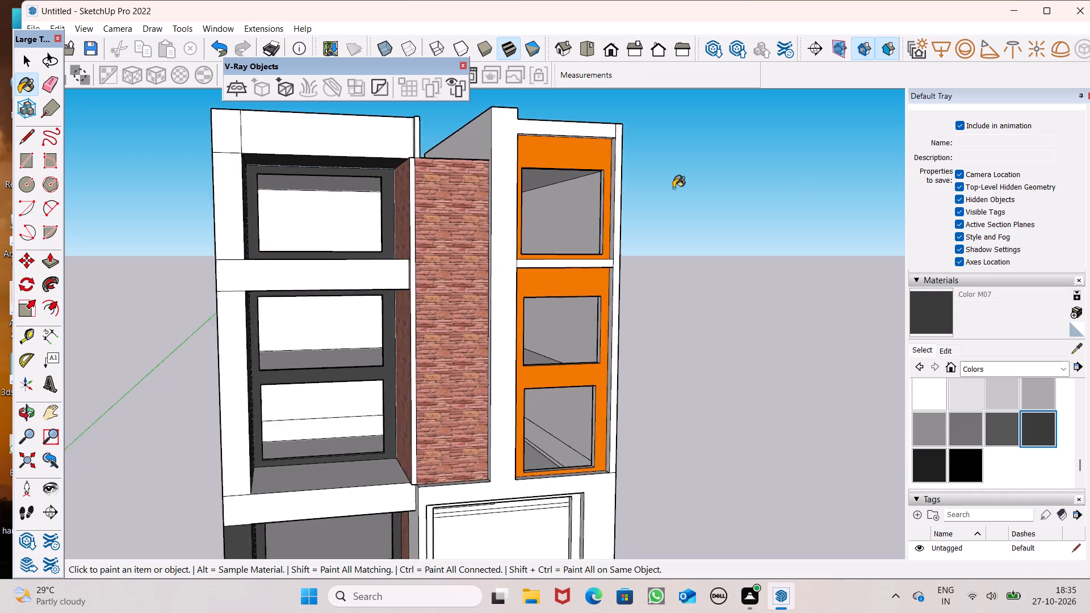
{"action": "scroll", "coordinate": [673, 188], "scroll_direction": "up", "scroll_amount": 5}
{"action": "middle_click_drag", "start_coordinate": [598, 267], "coordinate": [625, 314]}
{"action": "scroll", "coordinate": [388, 419], "scroll_direction": "up", "scroll_amount": 7}
{"action": "scroll", "coordinate": [575, 244], "scroll_direction": "up", "scroll_amount": 6}
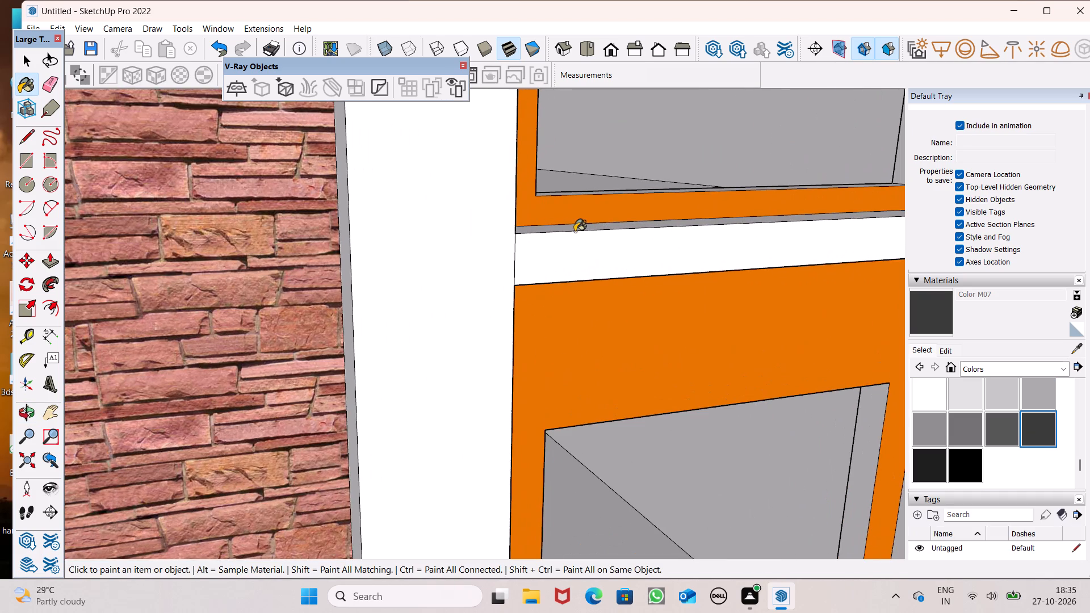
{"action": "double_click", "coordinate": [575, 232]}
{"action": "left_click", "coordinate": [575, 224]}
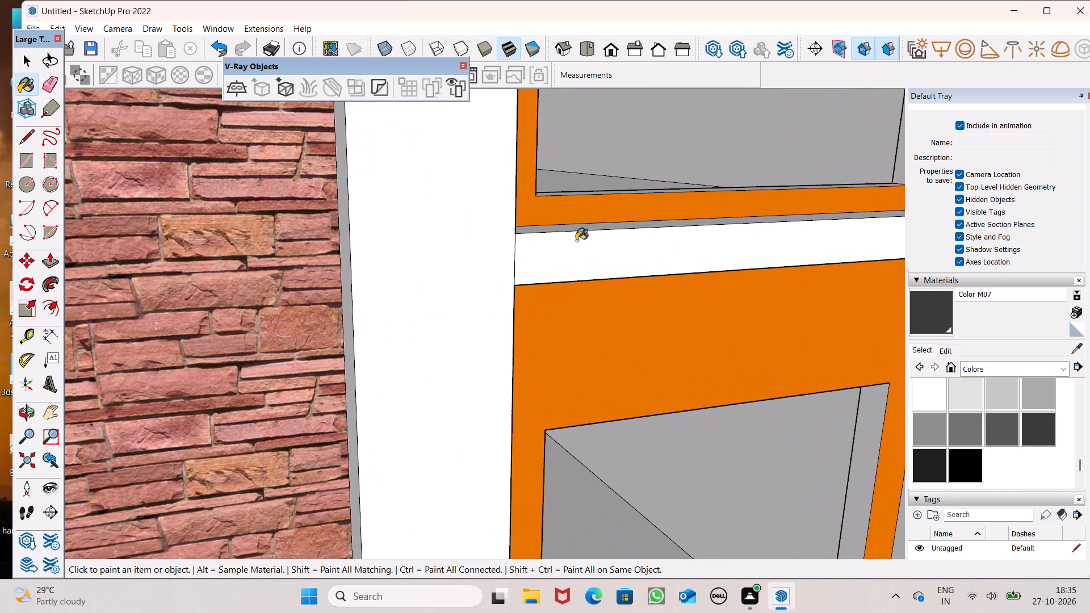
{"action": "left_click", "coordinate": [576, 241]}
{"action": "middle_click", "coordinate": [683, 361]}
{"action": "scroll", "coordinate": [630, 247], "scroll_direction": "up", "scroll_amount": 8}
{"action": "left_click_drag", "start_coordinate": [592, 200], "coordinate": [592, 206]}
{"action": "scroll", "coordinate": [514, 144], "scroll_direction": "down", "scroll_amount": 6}
{"action": "scroll", "coordinate": [553, 283], "scroll_direction": "up", "scroll_amount": 1}
{"action": "middle_click_drag", "start_coordinate": [553, 281], "coordinate": [448, 93]}
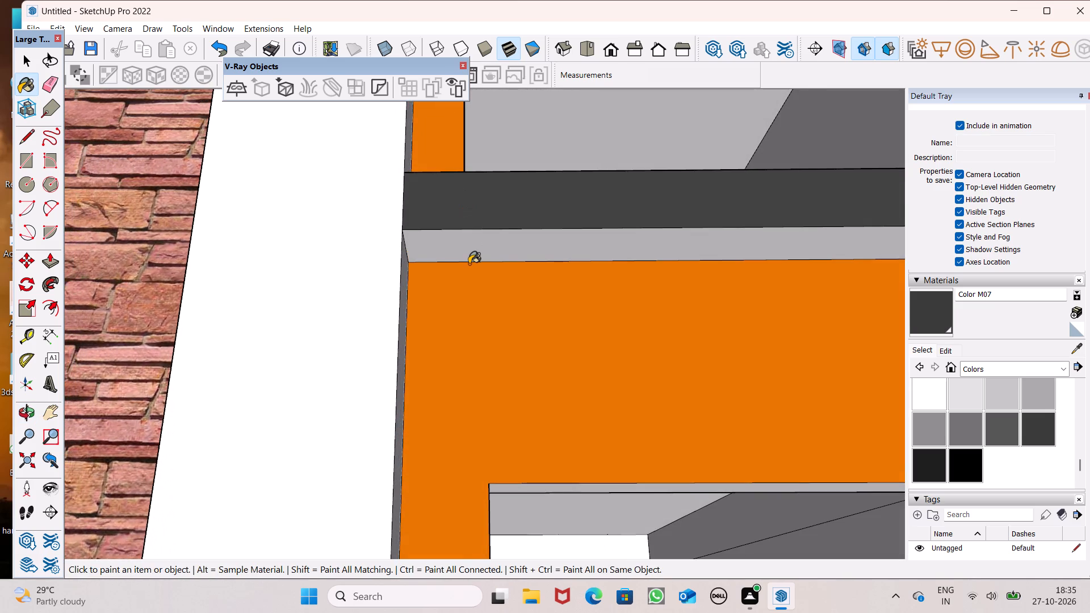
{"action": "left_click", "coordinate": [472, 250]}
{"action": "scroll", "coordinate": [472, 250], "scroll_direction": "down", "scroll_amount": 11}
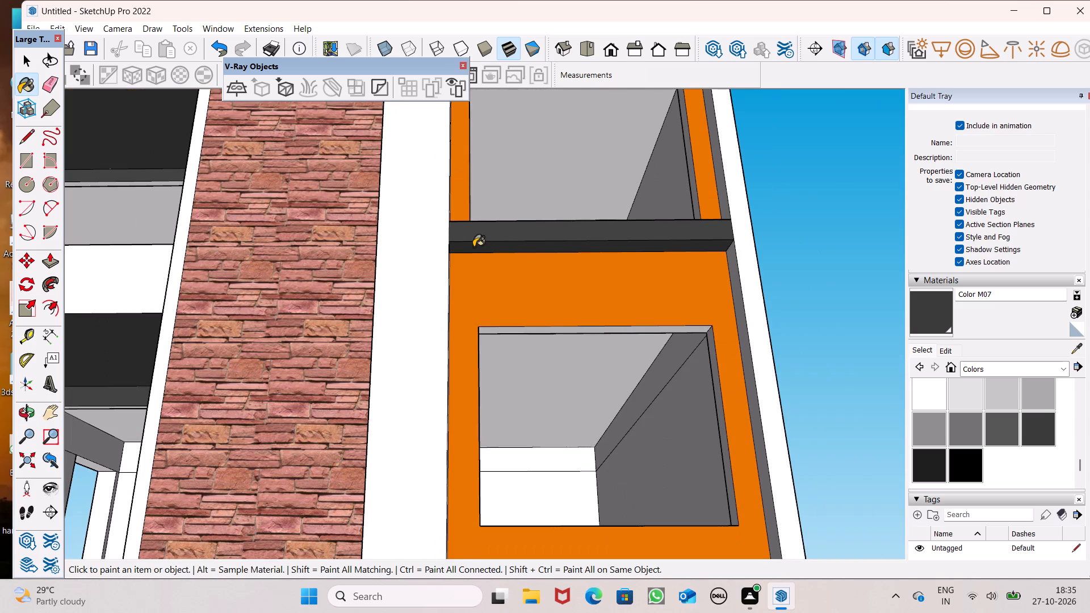
{"action": "middle_click_drag", "start_coordinate": [617, 248], "coordinate": [698, 274]}
{"action": "scroll", "coordinate": [698, 274], "scroll_direction": "up", "scroll_amount": 1}
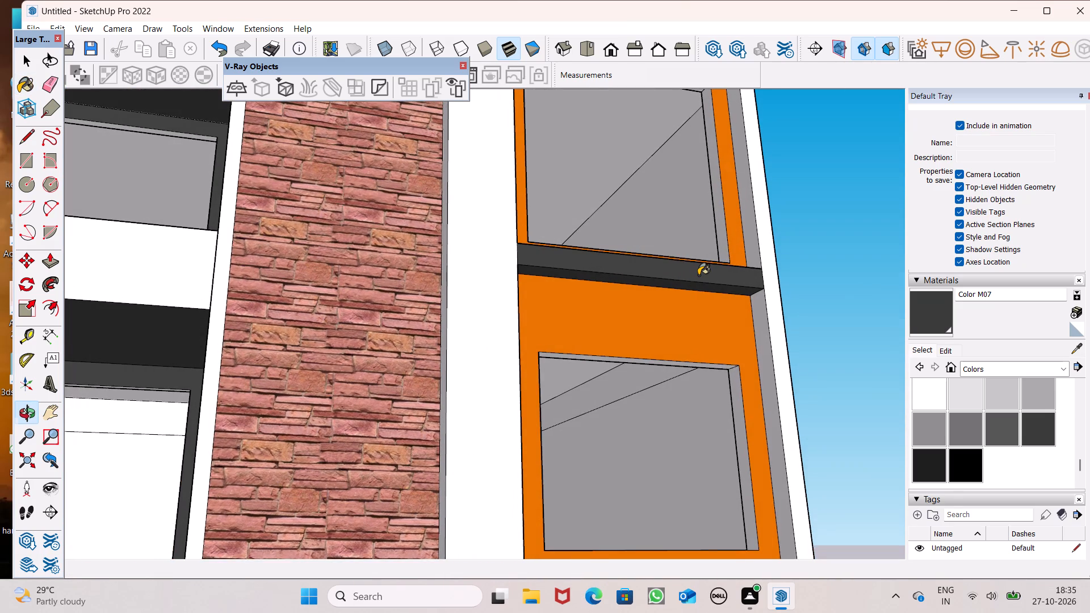
Examine the building's painted facades from the side, the front, above and below.
{"action": "scroll", "coordinate": [698, 275], "scroll_direction": "down", "scroll_amount": 4}
{"action": "middle_click_drag", "start_coordinate": [698, 333], "coordinate": [772, 468]}
{"action": "scroll", "coordinate": [476, 285], "scroll_direction": "down", "scroll_amount": 8}
{"action": "middle_click_drag", "start_coordinate": [500, 271], "coordinate": [452, 284]}
{"action": "middle_click", "coordinate": [385, 324]}
{"action": "scroll", "coordinate": [686, 242], "scroll_direction": "down", "scroll_amount": 4}
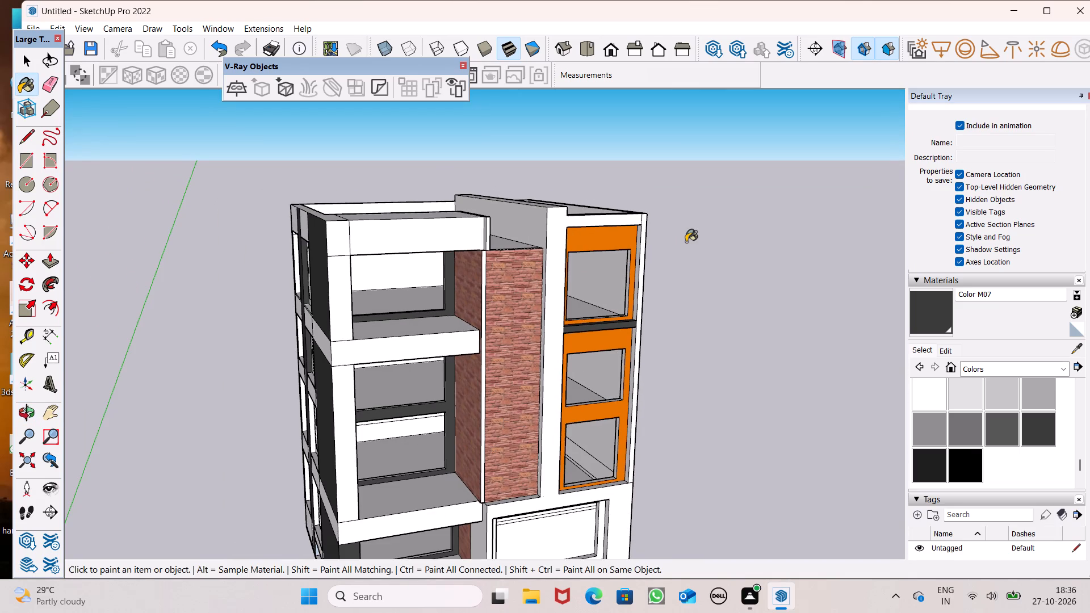
{"action": "key", "text": "space"}
{"action": "scroll", "coordinate": [697, 254], "scroll_direction": "down", "scroll_amount": 5}
{"action": "middle_click_drag", "start_coordinate": [697, 273], "coordinate": [1015, 216]}
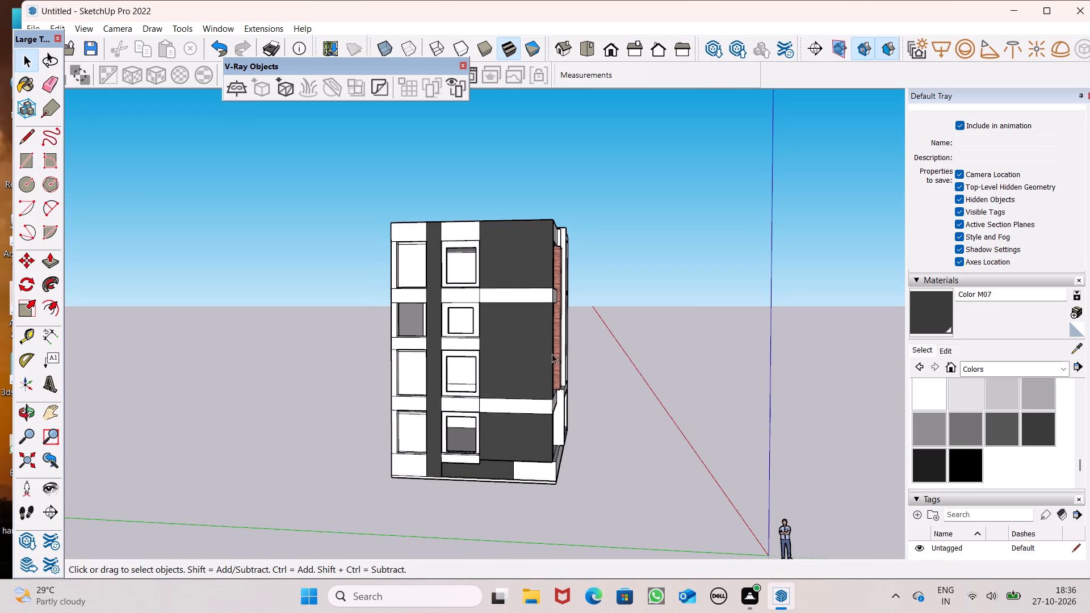
{"action": "middle_click_drag", "start_coordinate": [552, 354], "coordinate": [110, 358]}
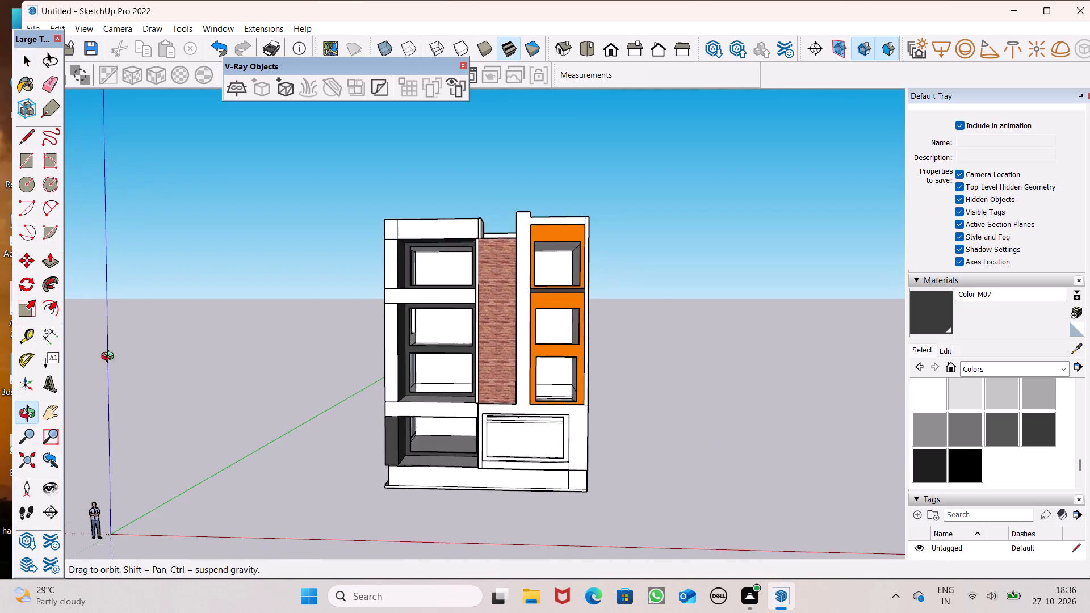
{"action": "middle_click_drag", "start_coordinate": [110, 358], "coordinate": [195, 360]}
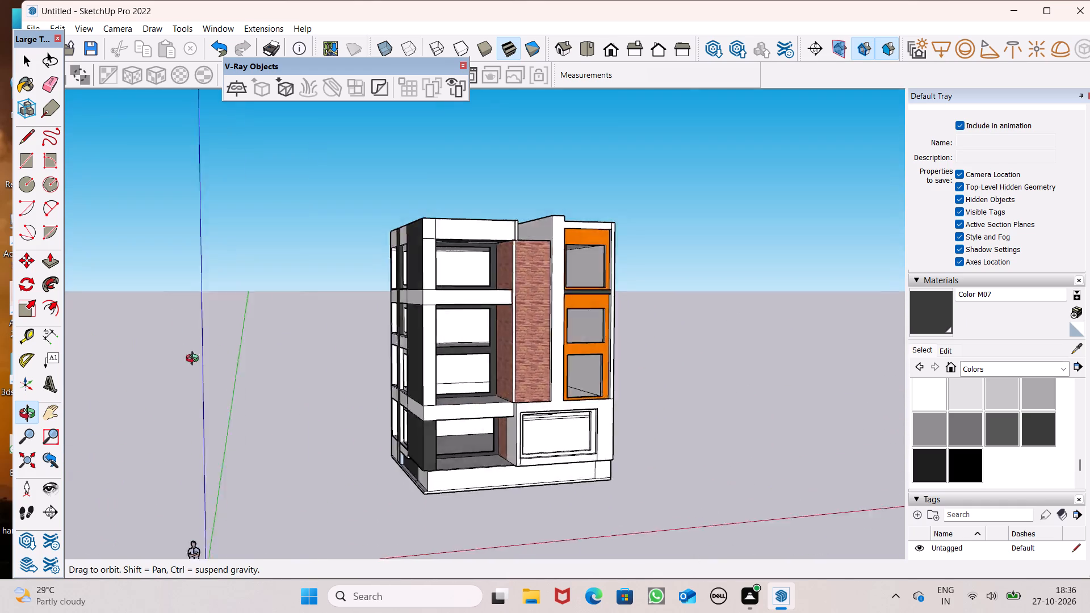
{"action": "middle_click_drag", "start_coordinate": [195, 360], "coordinate": [181, 216]}
{"action": "middle_click", "coordinate": [23, 175]}
{"action": "middle_click_drag", "start_coordinate": [19, 174], "coordinate": [0, 306]}
{"action": "middle_click", "coordinate": [0, 359]}
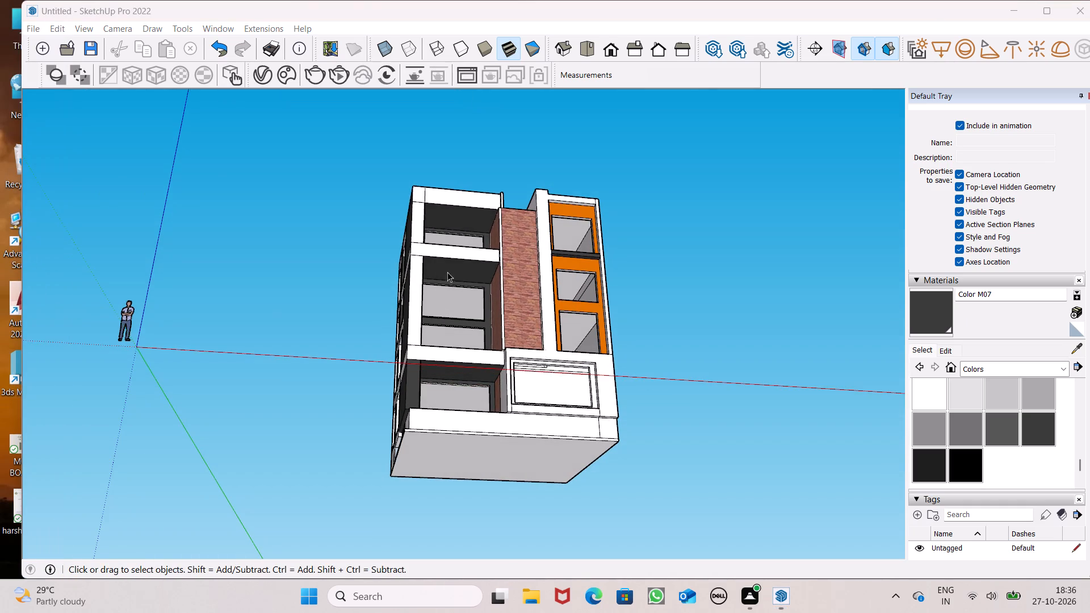
{"action": "scroll", "coordinate": [440, 247], "scroll_direction": "down", "scroll_amount": 3}
{"action": "middle_click_drag", "start_coordinate": [453, 299], "coordinate": [397, 498]}
{"action": "scroll", "coordinate": [363, 296], "scroll_direction": "down", "scroll_amount": 2}
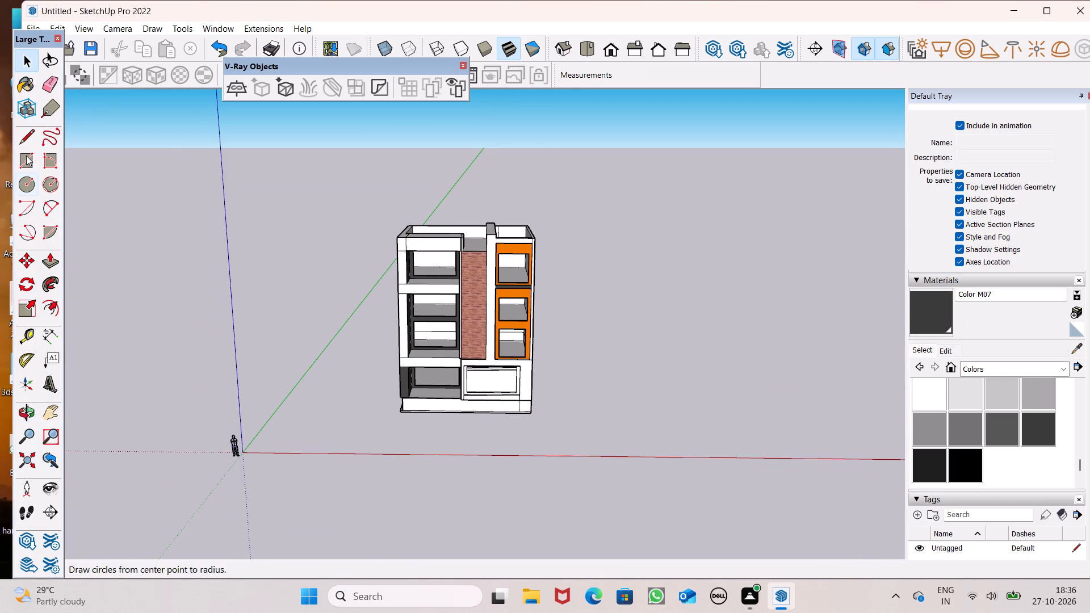
Draw an upright rectangle about 9' 3" by 7' 6" in the open space beside the narrow orange bay.
{"action": "left_click", "coordinate": [26, 155]}
{"action": "middle_click_drag", "start_coordinate": [635, 435], "coordinate": [609, 352]}
{"action": "middle_click_drag", "start_coordinate": [620, 398], "coordinate": [624, 348]}
{"action": "scroll", "coordinate": [627, 376], "scroll_direction": "up", "scroll_amount": 1}
{"action": "scroll", "coordinate": [529, 359], "scroll_direction": "up", "scroll_amount": 4}
{"action": "middle_click_drag", "start_coordinate": [615, 318], "coordinate": [630, 406]}
{"action": "scroll", "coordinate": [630, 406], "scroll_direction": "up", "scroll_amount": 1}
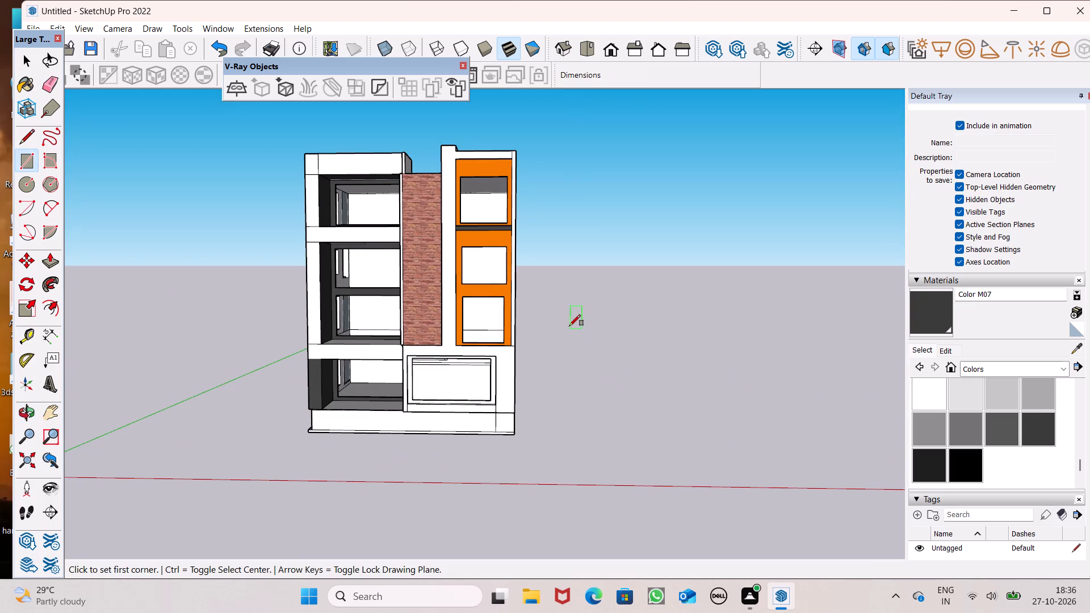
{"action": "left_click", "coordinate": [568, 324]}
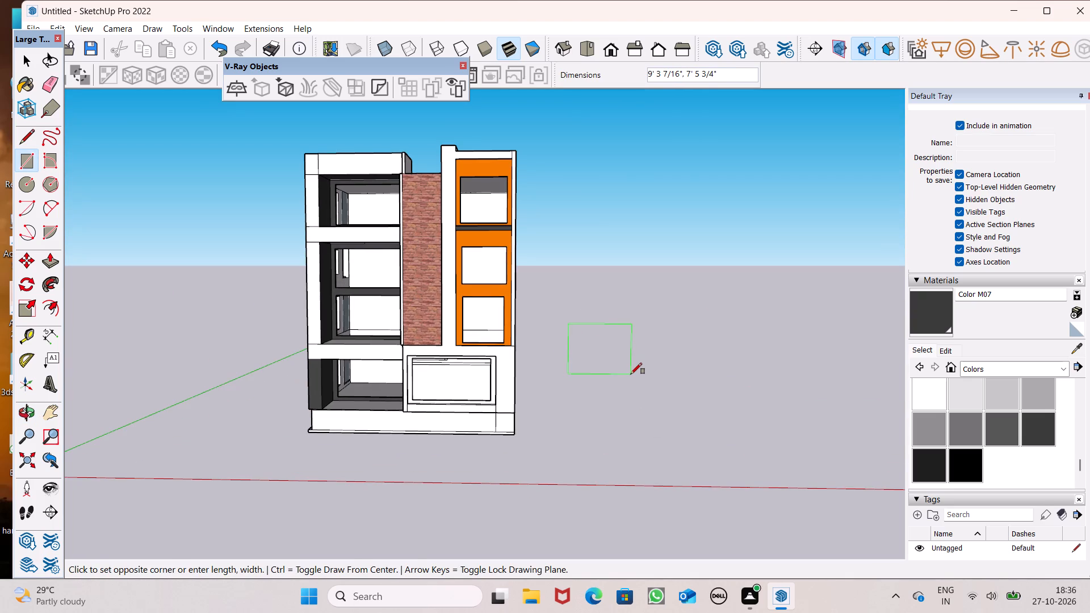
{"action": "left_click", "coordinate": [631, 374]}
Offset the new rectangle's outline inward to form a narrow window-frame border.
{"action": "scroll", "coordinate": [629, 370], "scroll_direction": "up", "scroll_amount": 4}
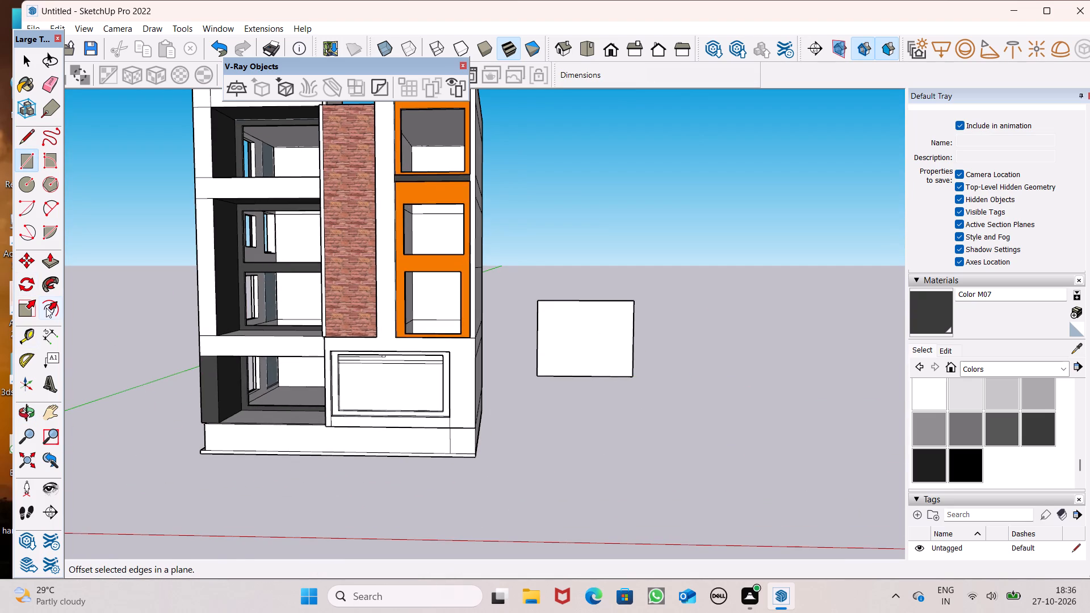
{"action": "left_click_drag", "start_coordinate": [47, 308], "coordinate": [52, 309]}
{"action": "scroll", "coordinate": [448, 315], "scroll_direction": "up", "scroll_amount": 8}
{"action": "scroll", "coordinate": [572, 359], "scroll_direction": "down", "scroll_amount": 6}
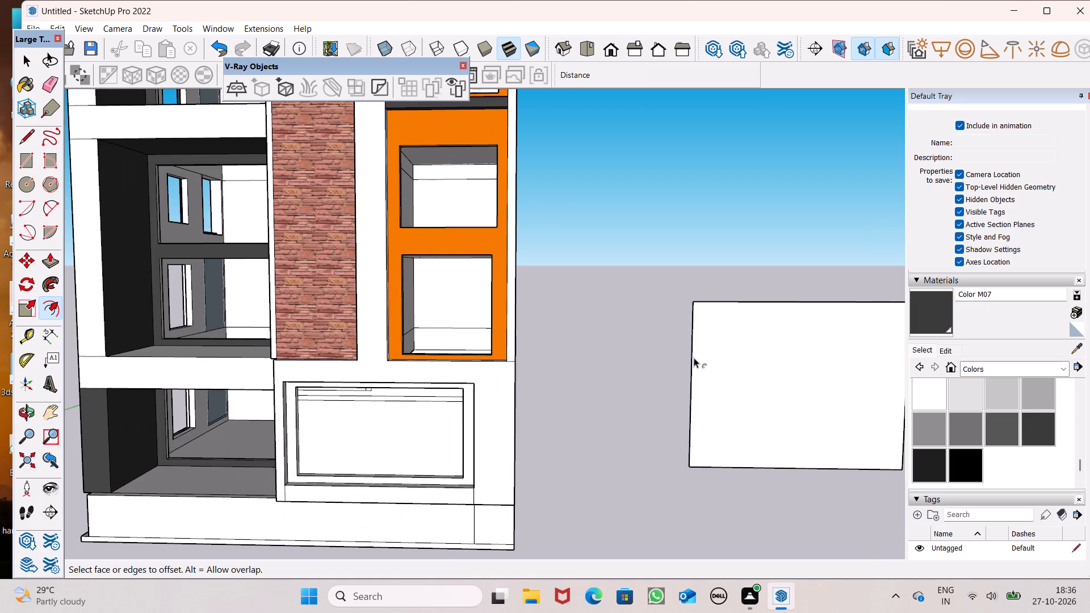
{"action": "scroll", "coordinate": [686, 365], "scroll_direction": "down", "scroll_amount": 5}
{"action": "scroll", "coordinate": [667, 377], "scroll_direction": "up", "scroll_amount": 4}
{"action": "scroll", "coordinate": [630, 259], "scroll_direction": "down", "scroll_amount": 6}
{"action": "scroll", "coordinate": [715, 313], "scroll_direction": "up", "scroll_amount": 3}
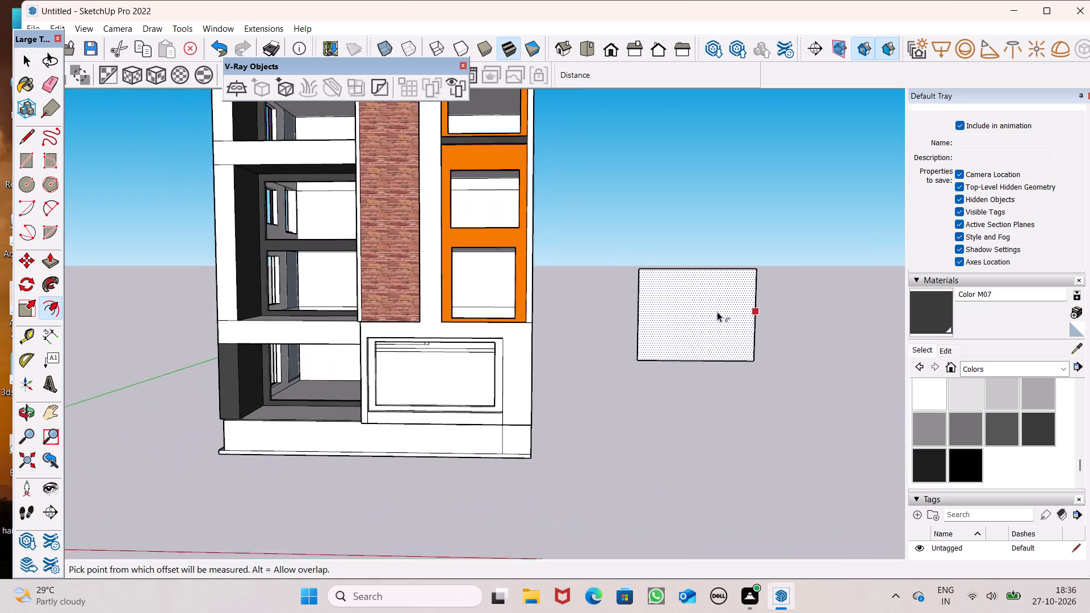
{"action": "scroll", "coordinate": [717, 312], "scroll_direction": "up", "scroll_amount": 6}
{"action": "left_click_drag", "start_coordinate": [686, 310], "coordinate": [676, 250]}
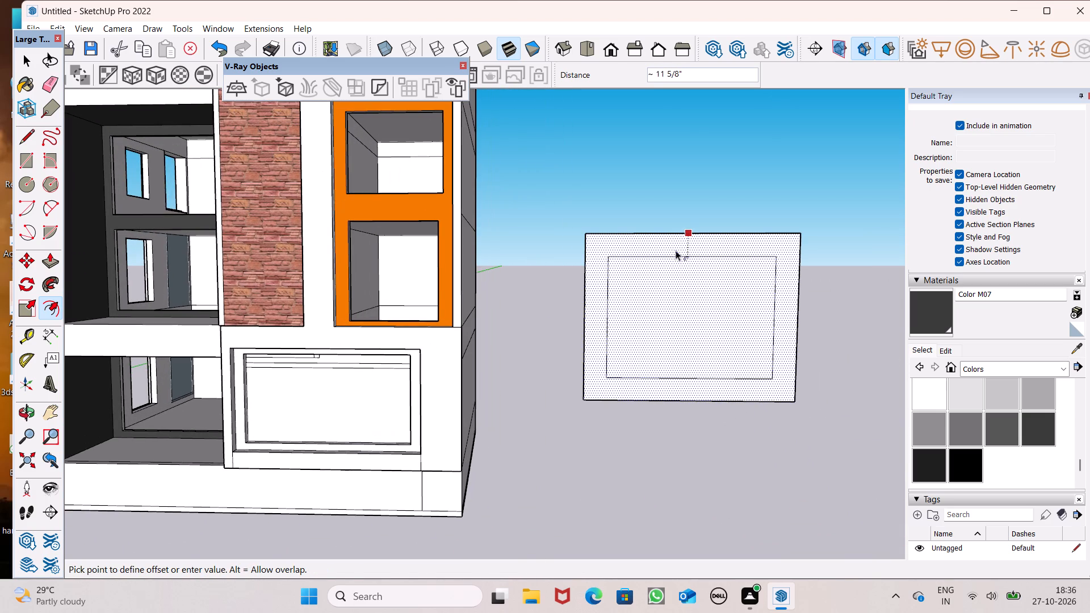
{"action": "left_click_drag", "start_coordinate": [676, 250], "coordinate": [673, 241]}
{"action": "key", "text": "space"}
{"action": "left_click", "coordinate": [618, 169]}
{"action": "scroll", "coordinate": [623, 186], "scroll_direction": "down", "scroll_amount": 1}
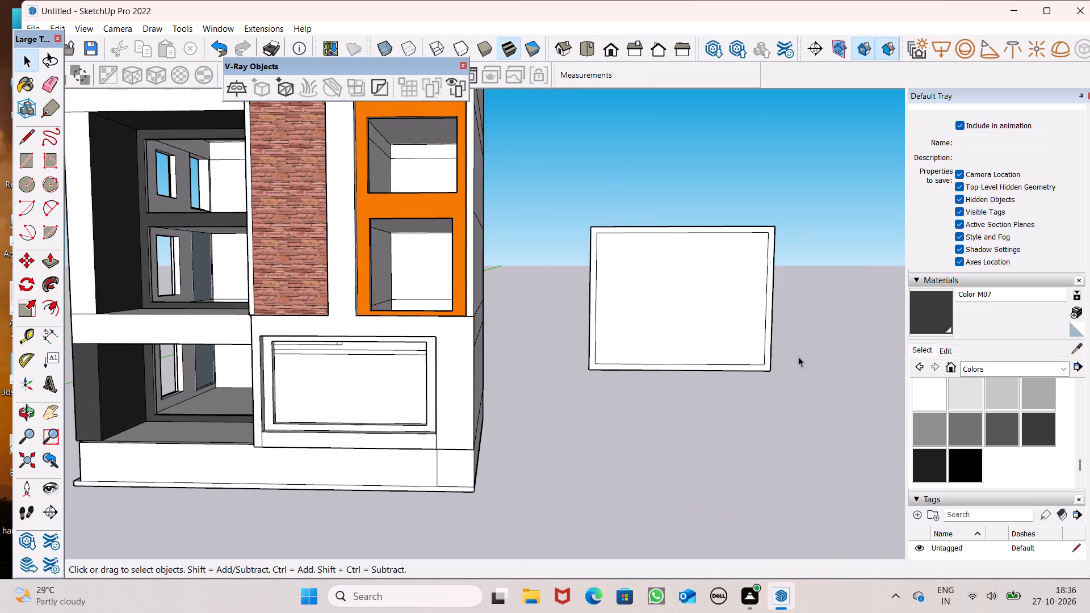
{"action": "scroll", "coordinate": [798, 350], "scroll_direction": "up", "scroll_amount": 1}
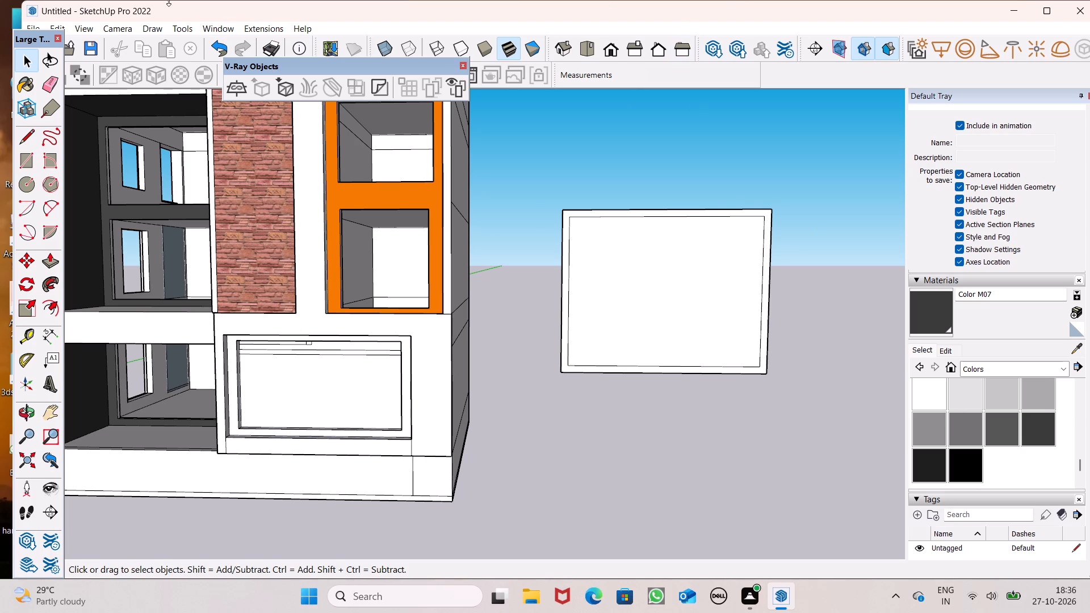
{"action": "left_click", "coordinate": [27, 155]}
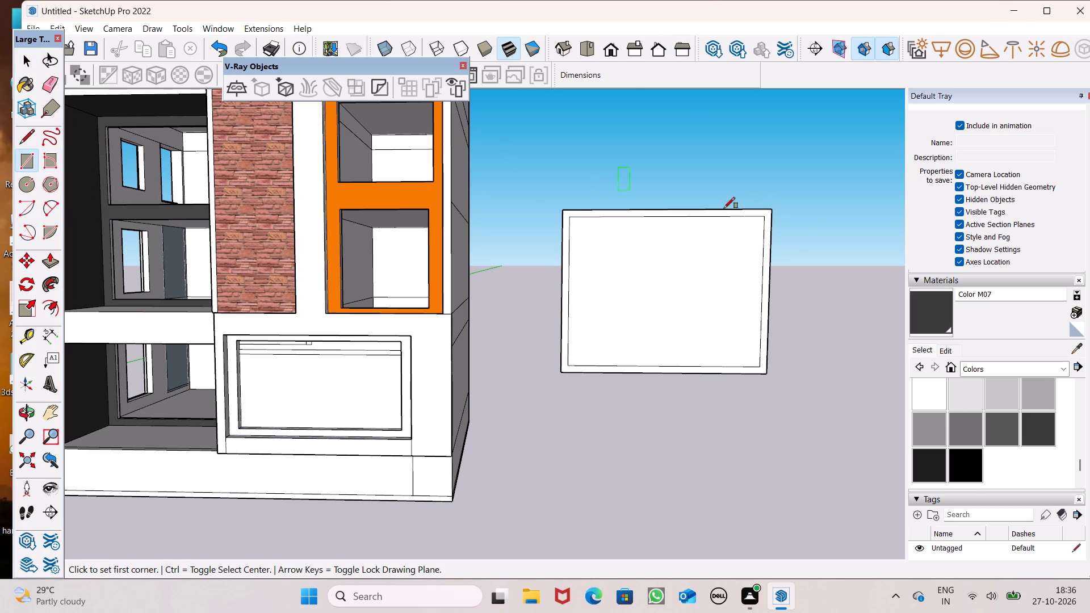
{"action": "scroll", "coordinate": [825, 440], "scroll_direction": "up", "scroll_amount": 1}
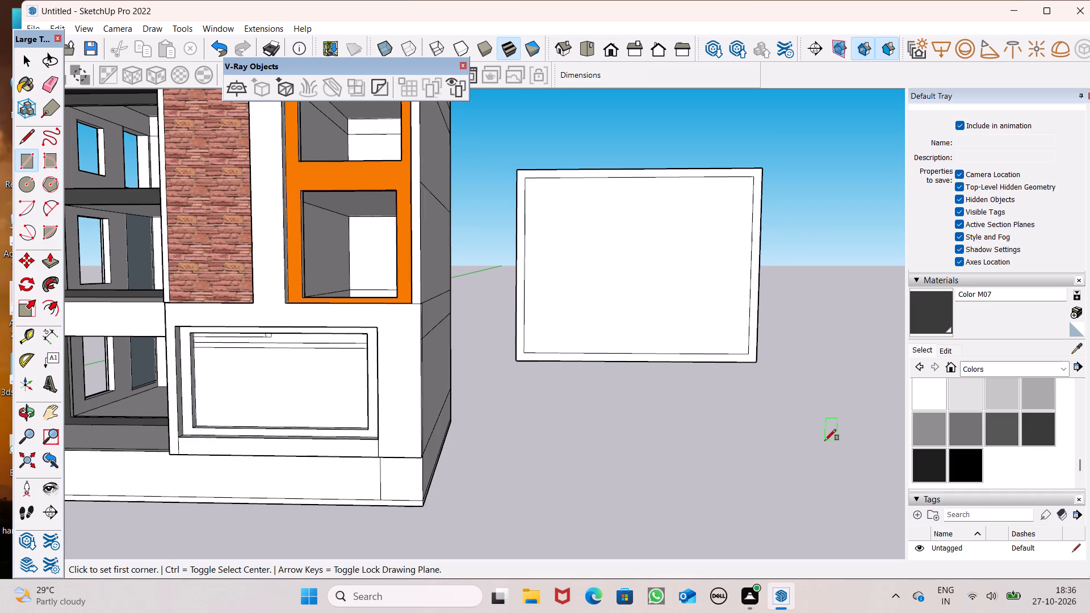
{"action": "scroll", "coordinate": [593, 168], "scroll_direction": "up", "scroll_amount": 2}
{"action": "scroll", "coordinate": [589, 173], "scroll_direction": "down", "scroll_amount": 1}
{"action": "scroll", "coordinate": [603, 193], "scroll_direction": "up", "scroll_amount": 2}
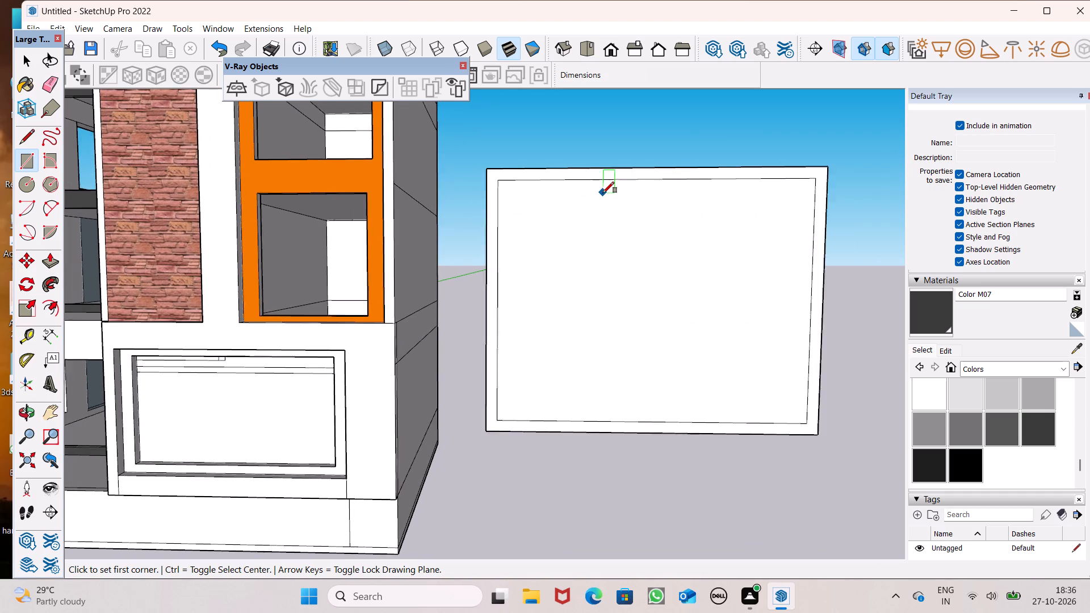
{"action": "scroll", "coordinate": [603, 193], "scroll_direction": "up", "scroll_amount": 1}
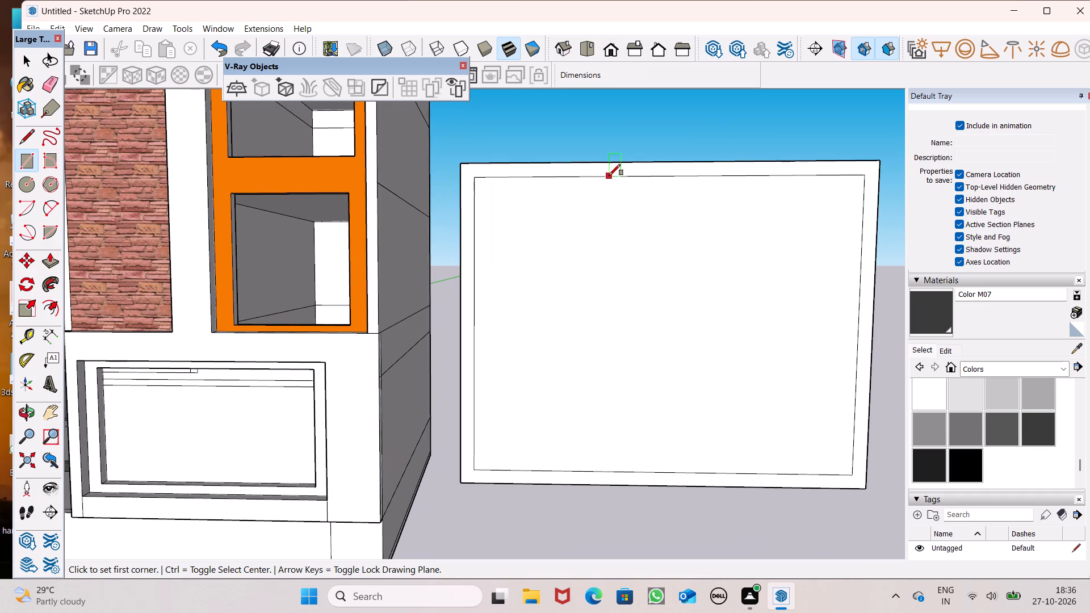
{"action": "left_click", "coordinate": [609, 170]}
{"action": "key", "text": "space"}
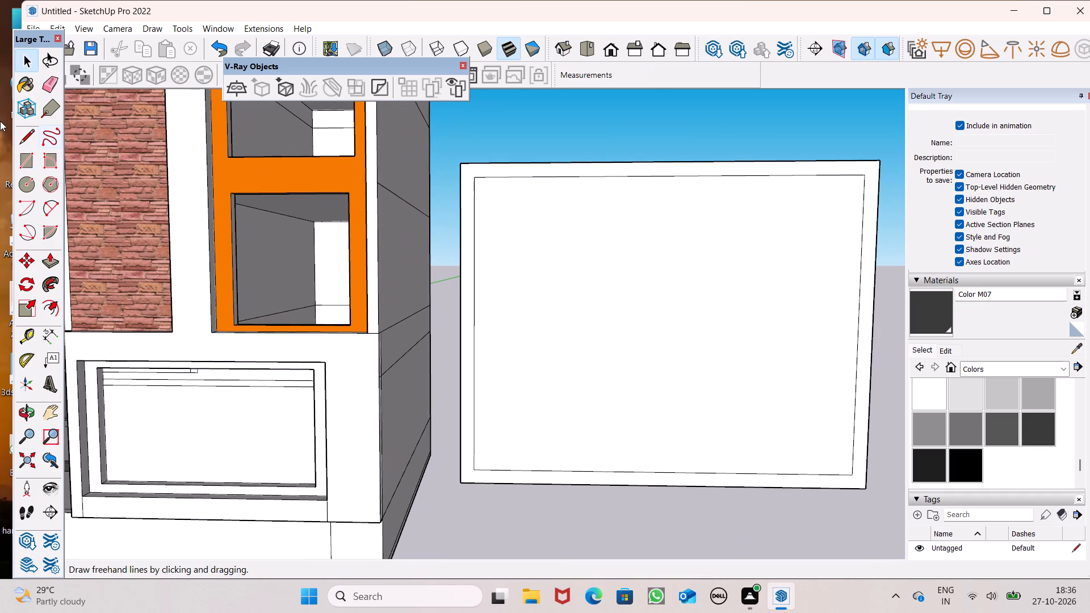
Draw a thin vertical rectangle about 1 13/16" by 6' 10" between the inner border's top and bottom edges, about a third of the way across.
{"action": "left_click", "coordinate": [29, 157]}
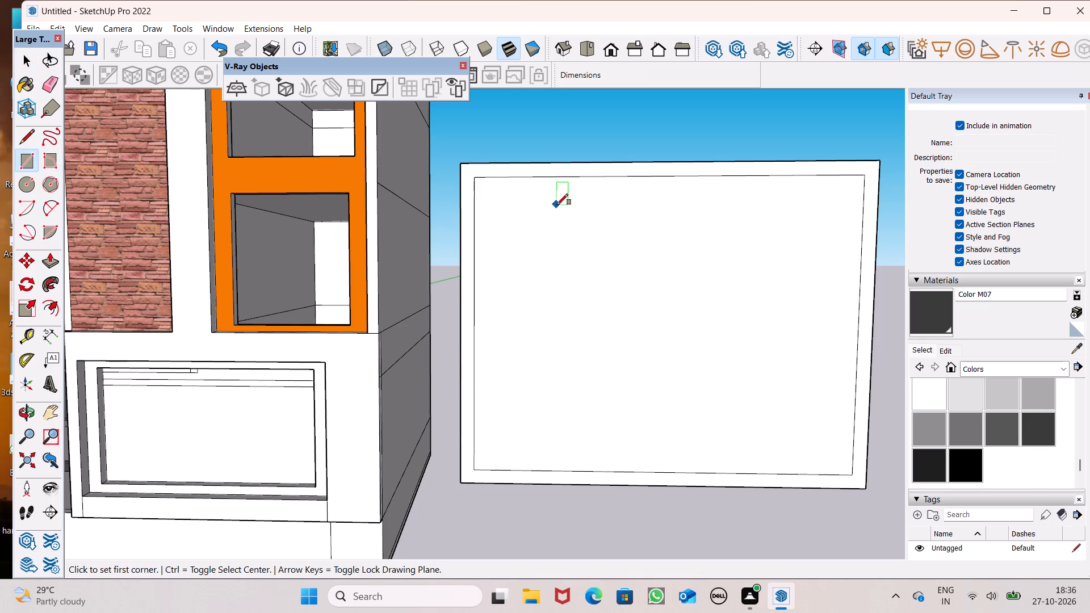
{"action": "scroll", "coordinate": [557, 205], "scroll_direction": "up", "scroll_amount": 4}
{"action": "scroll", "coordinate": [575, 191], "scroll_direction": "down", "scroll_amount": 3}
{"action": "scroll", "coordinate": [341, 193], "scroll_direction": "down", "scroll_amount": 1}
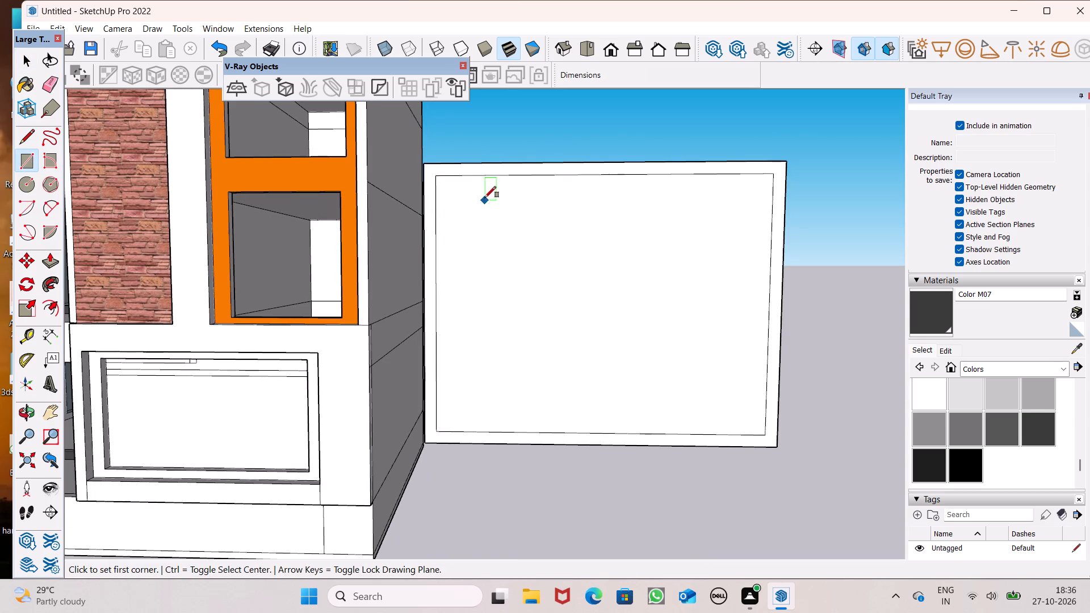
{"action": "scroll", "coordinate": [538, 208], "scroll_direction": "up", "scroll_amount": 5}
{"action": "scroll", "coordinate": [533, 171], "scroll_direction": "down", "scroll_amount": 1}
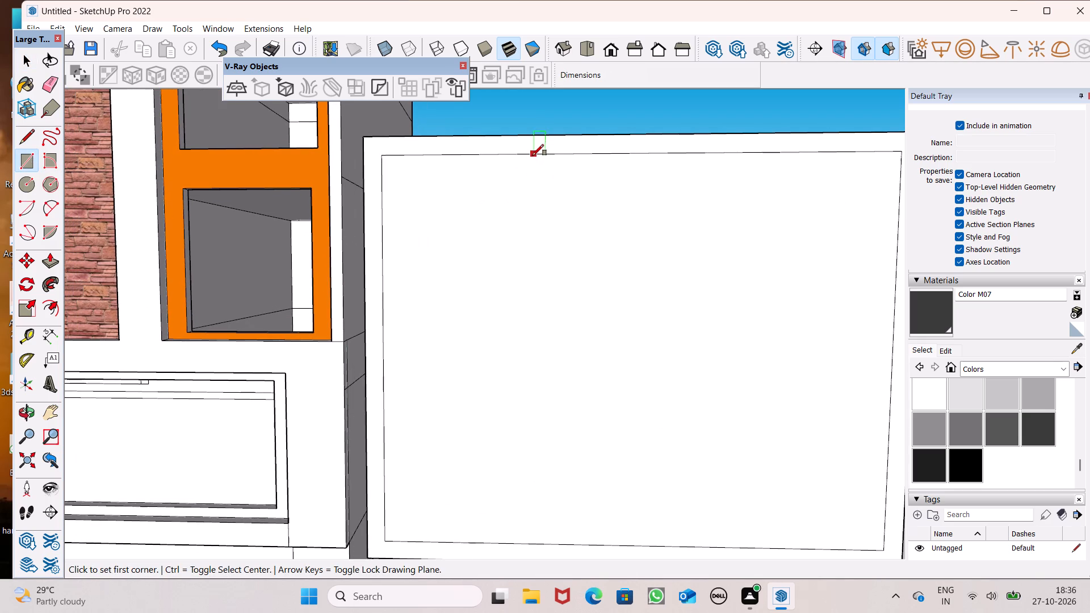
{"action": "left_click", "coordinate": [533, 156]}
{"action": "scroll", "coordinate": [559, 203], "scroll_direction": "down", "scroll_amount": 6}
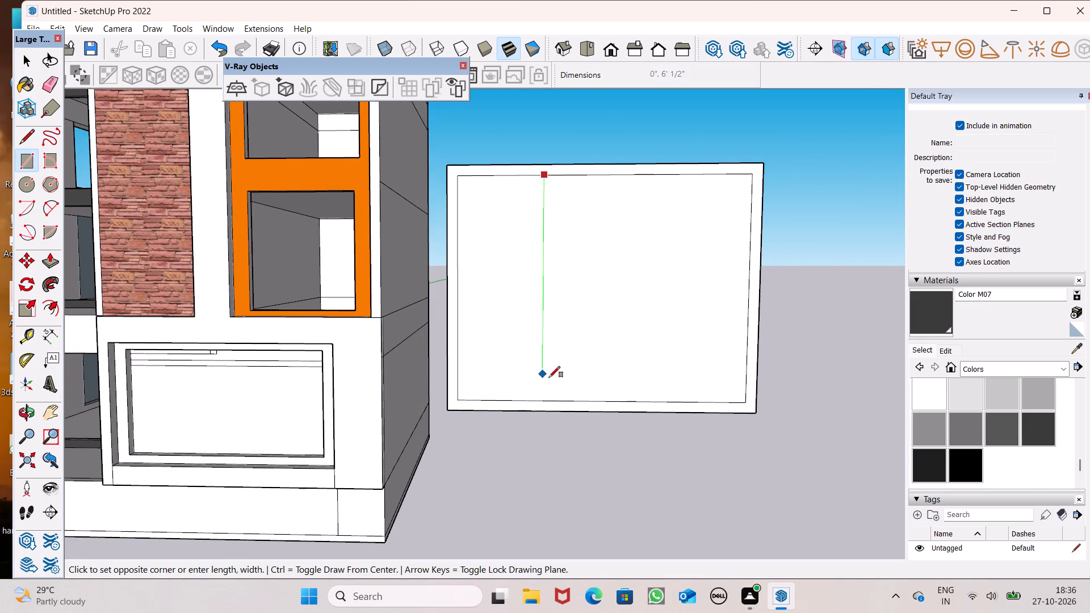
{"action": "scroll", "coordinate": [555, 391], "scroll_direction": "up", "scroll_amount": 10}
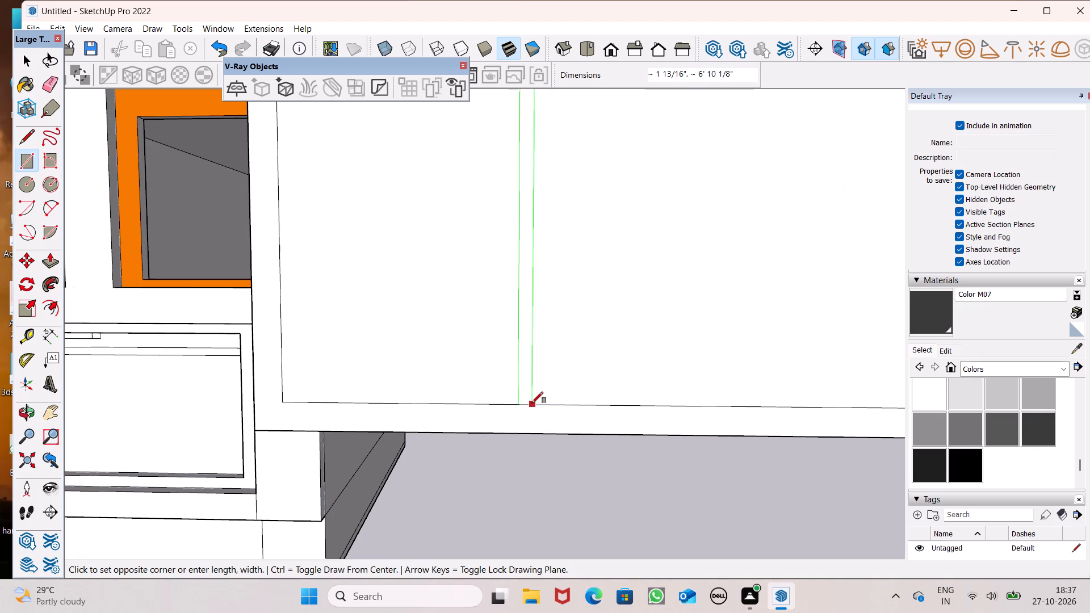
{"action": "left_click", "coordinate": [532, 403]}
{"action": "scroll", "coordinate": [442, 373], "scroll_direction": "down", "scroll_amount": 12}
{"action": "scroll", "coordinate": [462, 426], "scroll_direction": "up", "scroll_amount": 1}
{"action": "scroll", "coordinate": [463, 434], "scroll_direction": "down", "scroll_amount": 1}
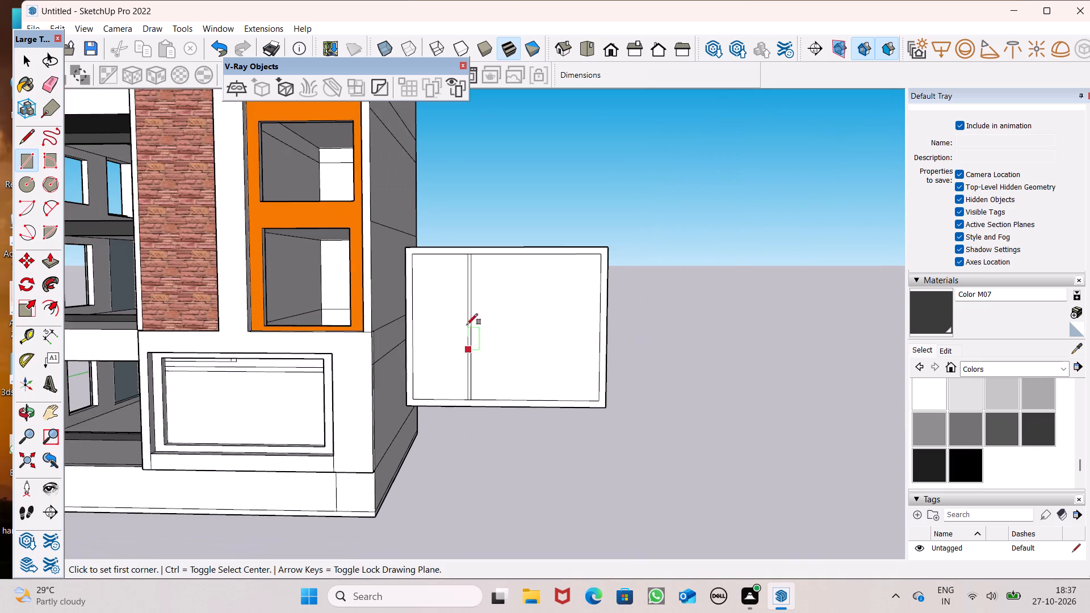
{"action": "scroll", "coordinate": [472, 296], "scroll_direction": "up", "scroll_amount": 5}
{"action": "key", "text": "space"}
Copy the thin vertical strip about 3' 1" sideways, dividing the window into three panes.
{"action": "scroll", "coordinate": [459, 320], "scroll_direction": "up", "scroll_amount": 3}
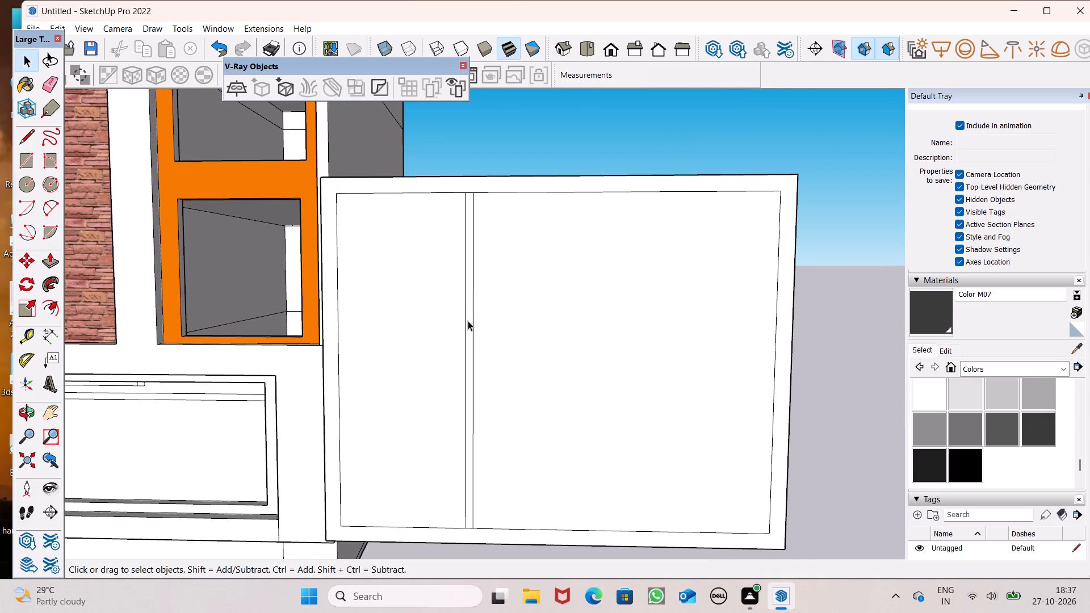
{"action": "double_click", "coordinate": [468, 321]}
{"action": "key", "text": "m"}
{"action": "key", "text": "Return"}
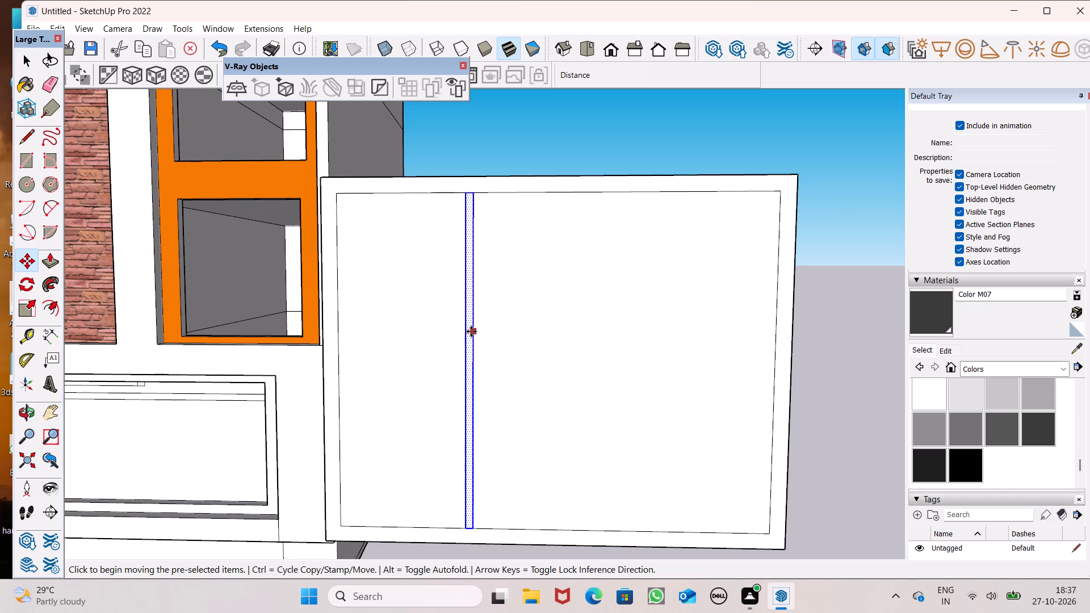
{"action": "left_click_drag", "start_coordinate": [471, 331], "coordinate": [607, 334]}
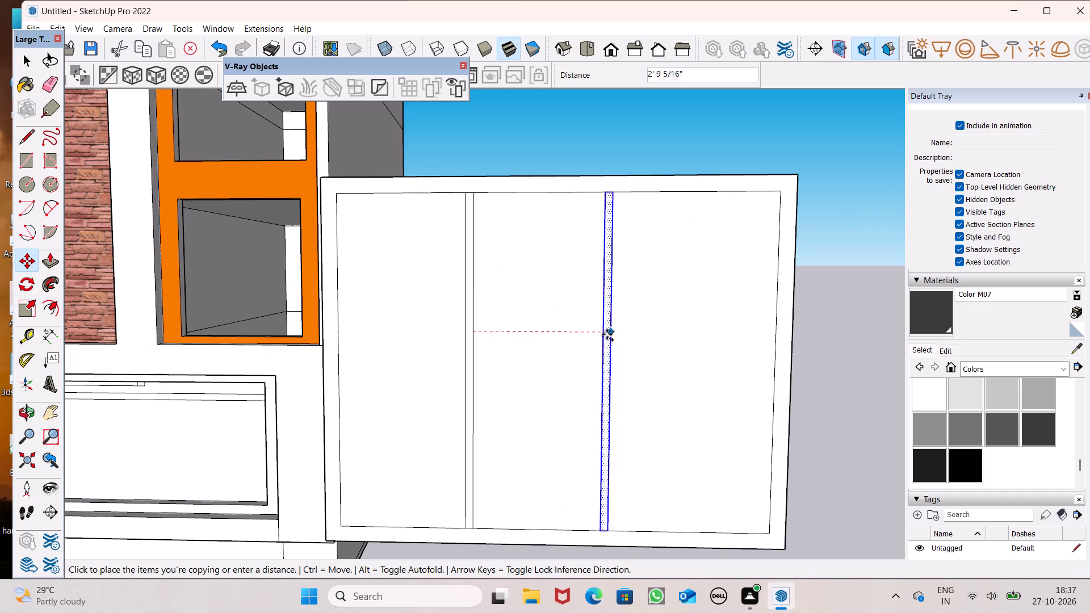
{"action": "left_click_drag", "start_coordinate": [607, 334], "coordinate": [475, 326]}
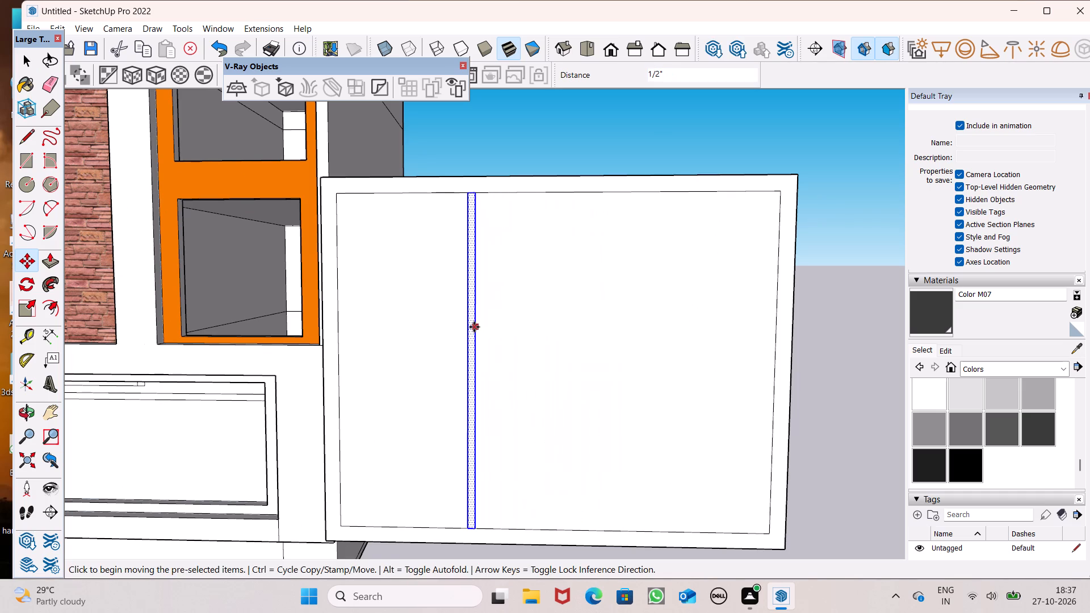
{"action": "left_click_drag", "start_coordinate": [474, 327], "coordinate": [630, 322]}
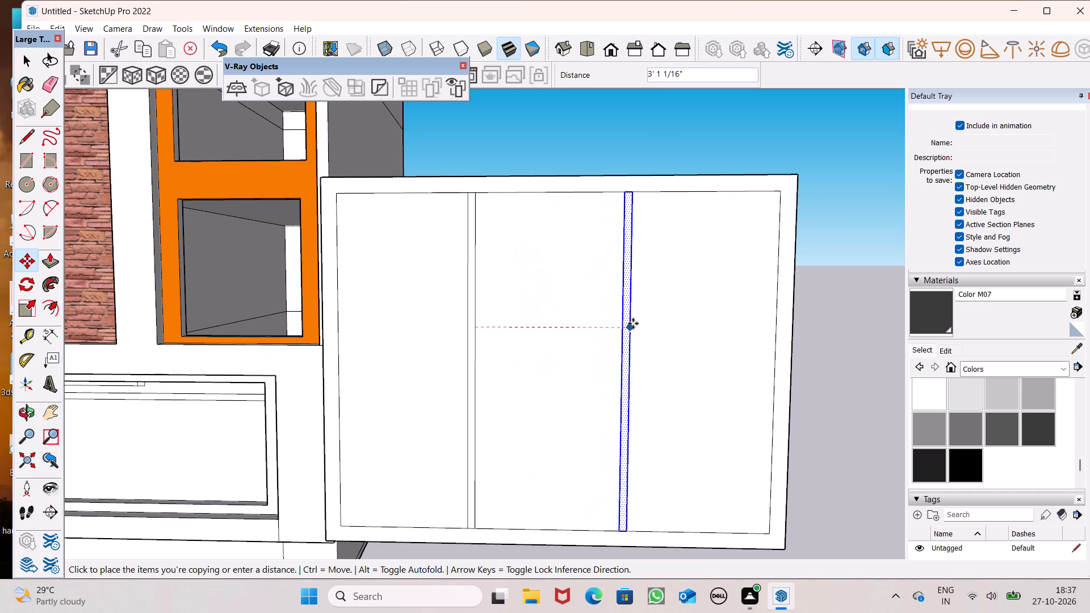
{"action": "key", "text": "space"}
{"action": "left_click", "coordinate": [554, 146]}
{"action": "scroll", "coordinate": [554, 146], "scroll_direction": "down", "scroll_amount": 2}
{"action": "scroll", "coordinate": [461, 166], "scroll_direction": "up", "scroll_amount": 2}
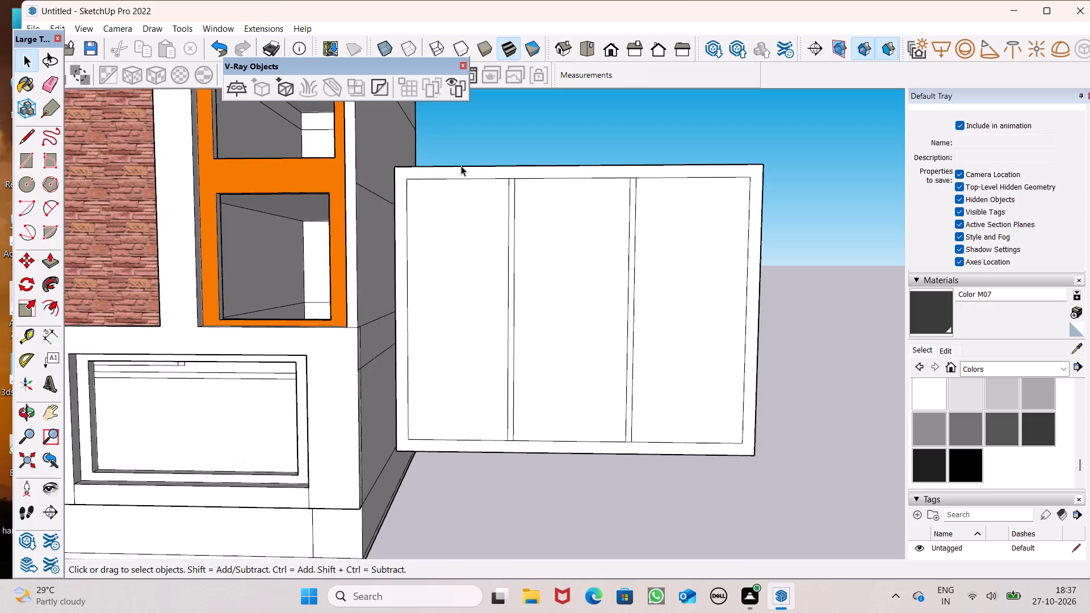
Erase the short edges across the top ends of both vertical strips to merge them with the frame border.
{"action": "left_click", "coordinate": [39, 82]}
{"action": "scroll", "coordinate": [556, 222], "scroll_direction": "up", "scroll_amount": 5}
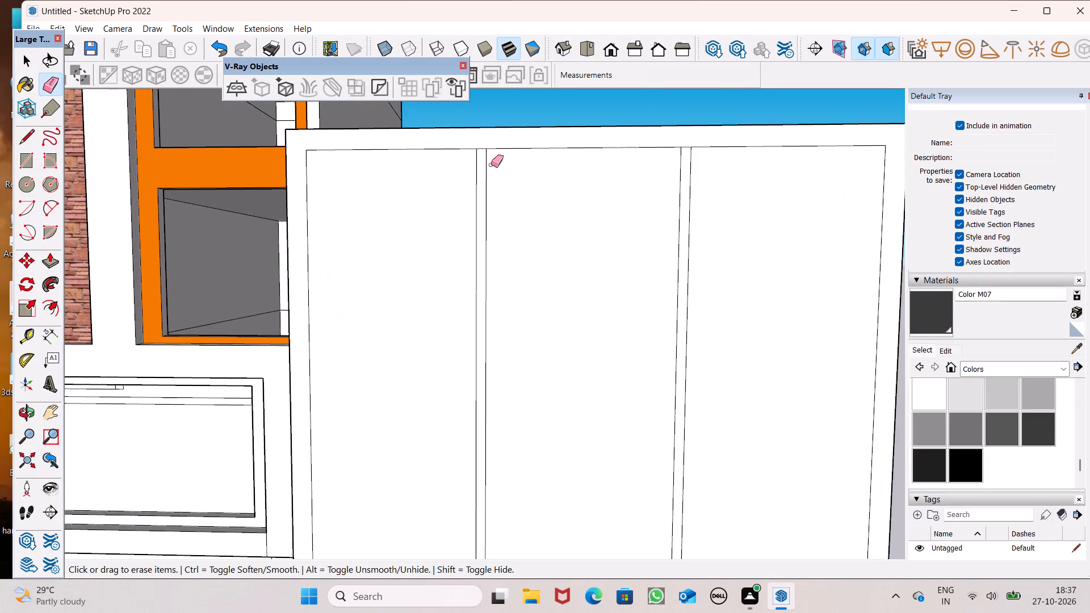
{"action": "scroll", "coordinate": [486, 161], "scroll_direction": "up", "scroll_amount": 7}
{"action": "left_click_drag", "start_coordinate": [467, 136], "coordinate": [479, 136]}
{"action": "key", "text": "ctrl+z"}
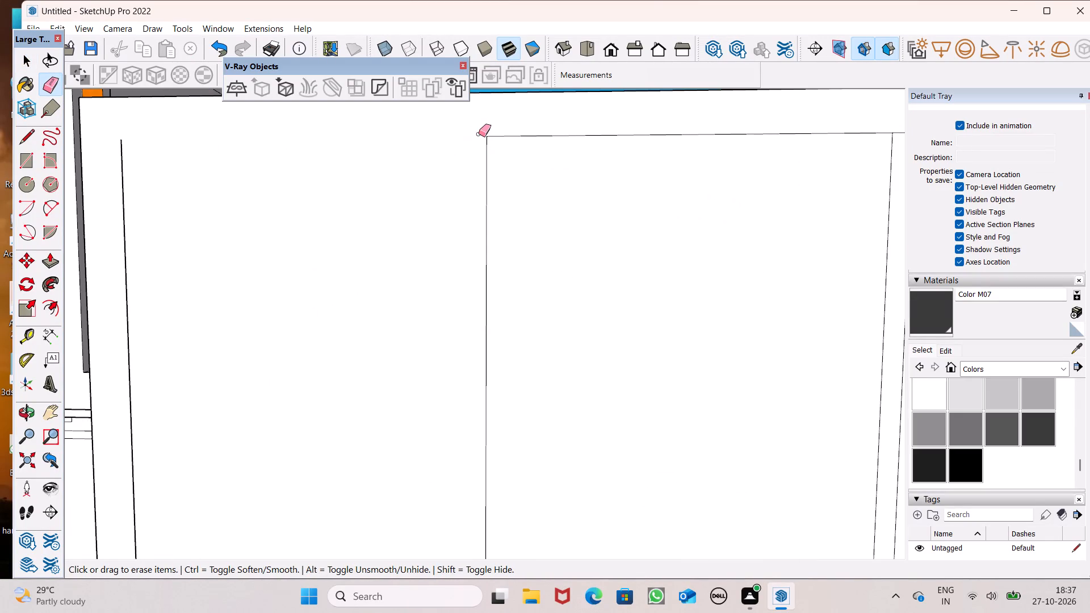
{"action": "left_click_drag", "start_coordinate": [479, 134], "coordinate": [473, 144]}
{"action": "scroll", "coordinate": [433, 168], "scroll_direction": "down", "scroll_amount": 6}
{"action": "scroll", "coordinate": [682, 167], "scroll_direction": "up", "scroll_amount": 4}
{"action": "left_click", "coordinate": [698, 149]}
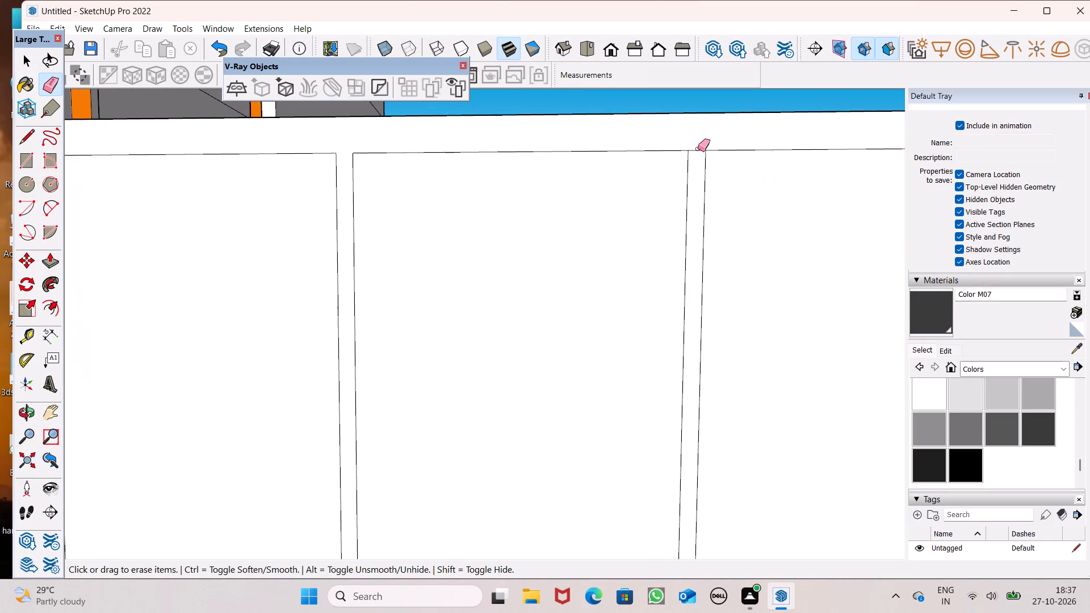
{"action": "left_click", "coordinate": [697, 147]}
Paint the window frame and its dividing strips with Color M07 on both the front and back faces.
{"action": "left_click", "coordinate": [925, 311]}
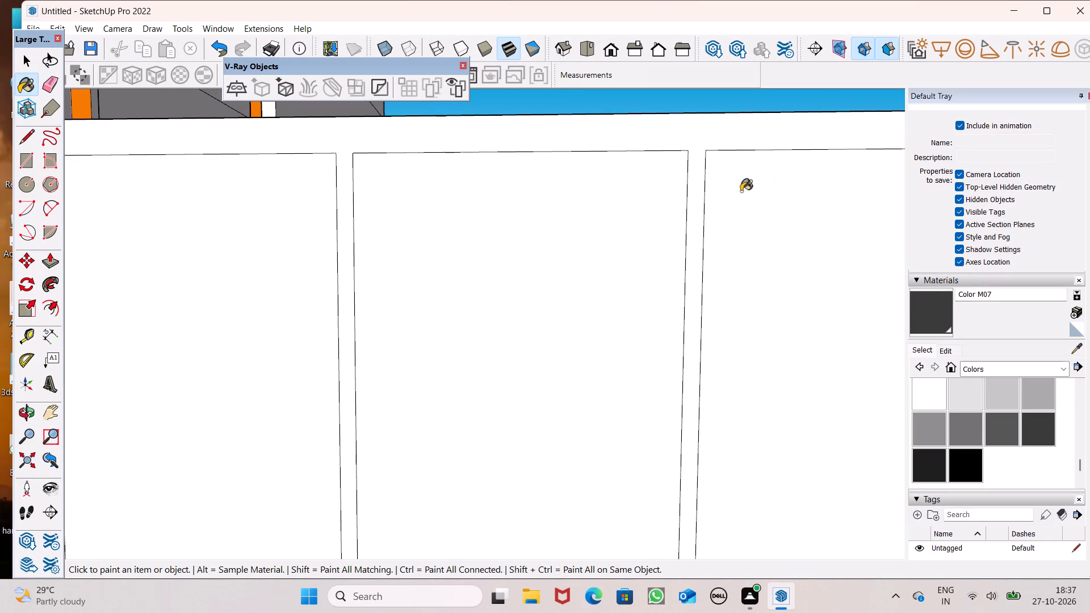
{"action": "left_click", "coordinate": [681, 144]}
{"action": "scroll", "coordinate": [630, 147], "scroll_direction": "down", "scroll_amount": 12}
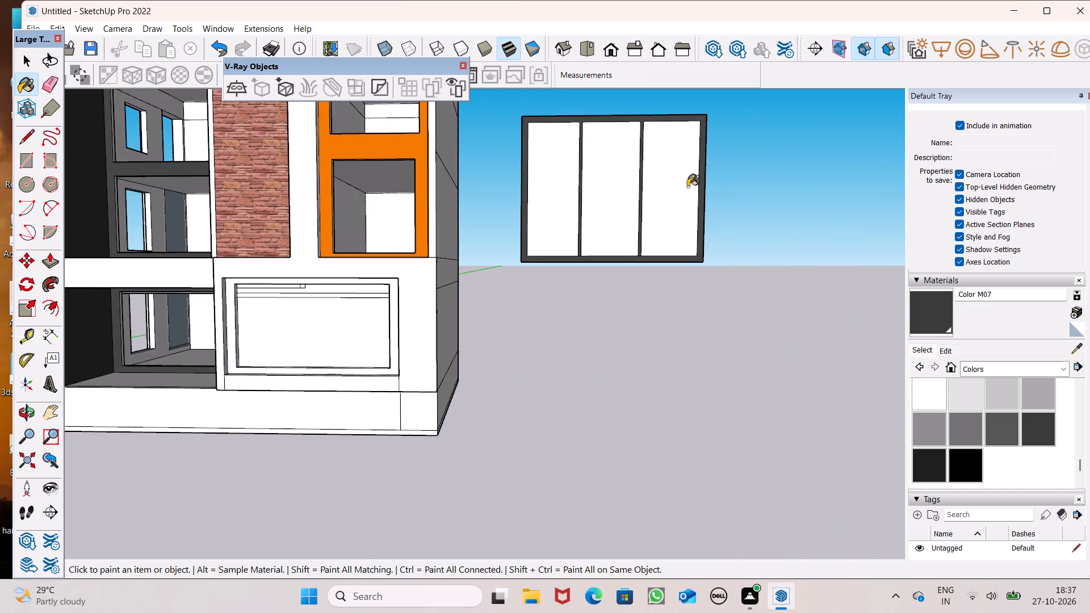
{"action": "scroll", "coordinate": [703, 208], "scroll_direction": "down", "scroll_amount": 3}
{"action": "middle_click_drag", "start_coordinate": [735, 312], "coordinate": [154, 432]}
{"action": "scroll", "coordinate": [206, 304], "scroll_direction": "down", "scroll_amount": 1}
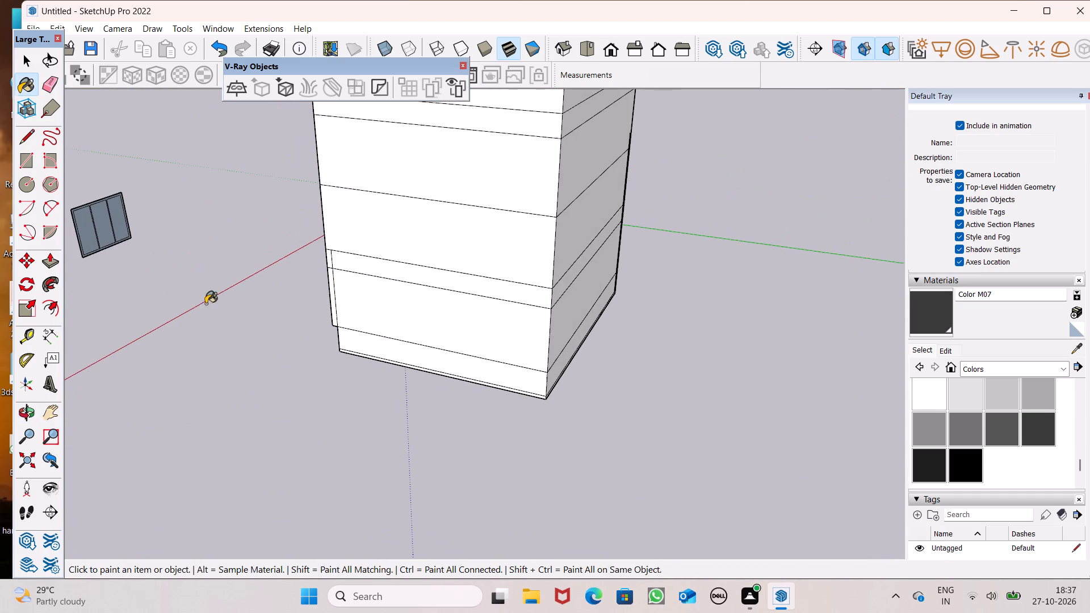
{"action": "scroll", "coordinate": [0, 232], "scroll_direction": "up", "scroll_amount": 6}
{"action": "scroll", "coordinate": [144, 169], "scroll_direction": "up", "scroll_amount": 7}
{"action": "scroll", "coordinate": [254, 196], "scroll_direction": "down", "scroll_amount": 6}
{"action": "scroll", "coordinate": [98, 223], "scroll_direction": "up", "scroll_amount": 4}
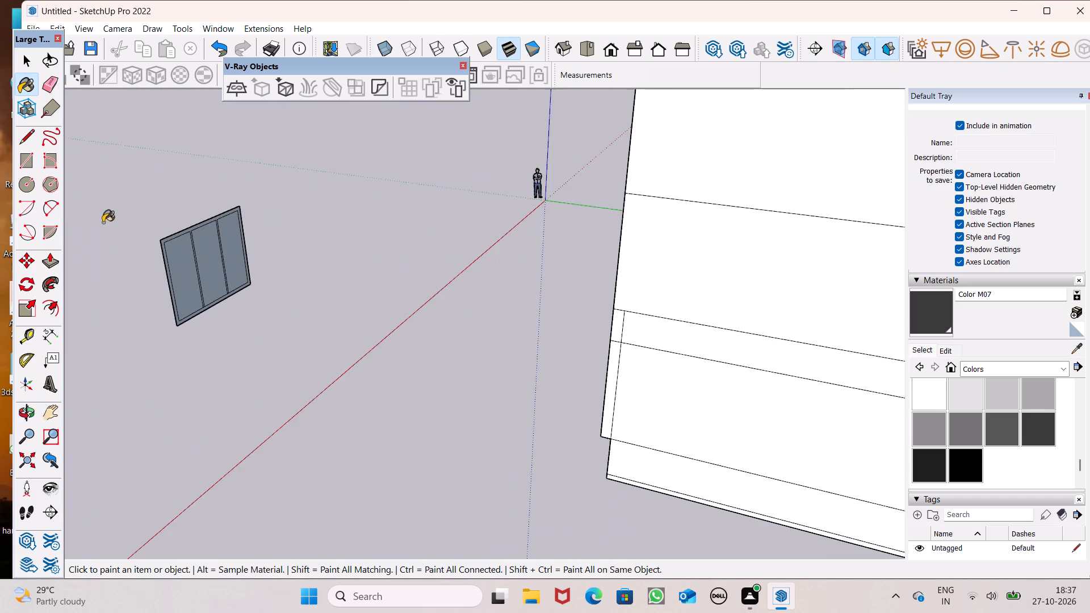
{"action": "scroll", "coordinate": [103, 222], "scroll_direction": "up", "scroll_amount": 9}
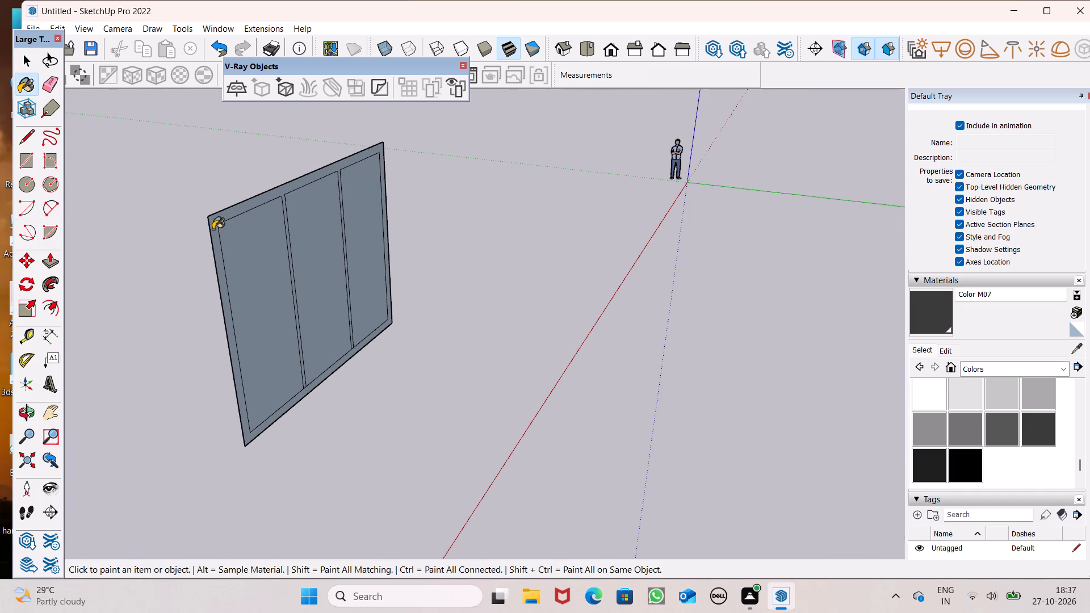
{"action": "left_click", "coordinate": [213, 226]}
Push/Pull the dark window frame face outward slightly to give the frame a shallow thickness.
{"action": "left_click", "coordinate": [47, 262]}
{"action": "scroll", "coordinate": [238, 421], "scroll_direction": "up", "scroll_amount": 3}
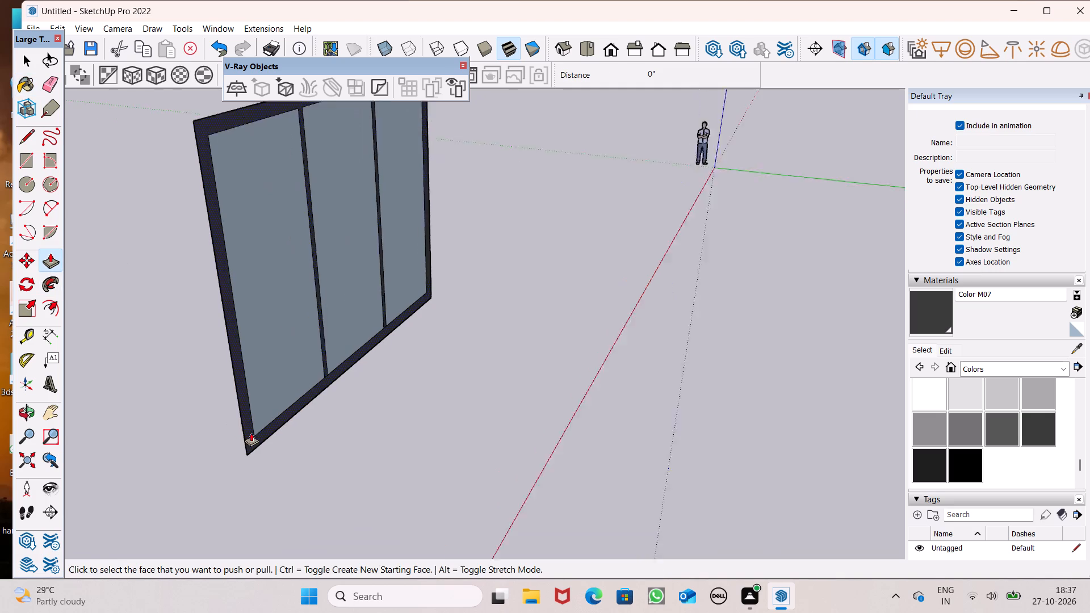
{"action": "scroll", "coordinate": [251, 433], "scroll_direction": "up", "scroll_amount": 2}
{"action": "left_click_drag", "start_coordinate": [257, 444], "coordinate": [251, 448]}
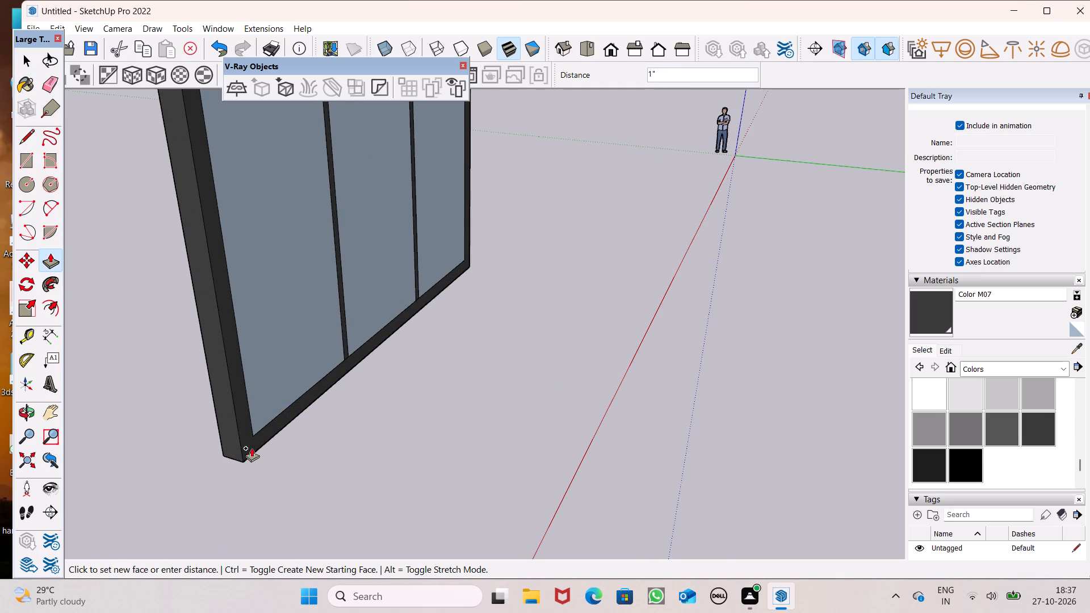
{"action": "left_click_drag", "start_coordinate": [251, 448], "coordinate": [254, 453]}
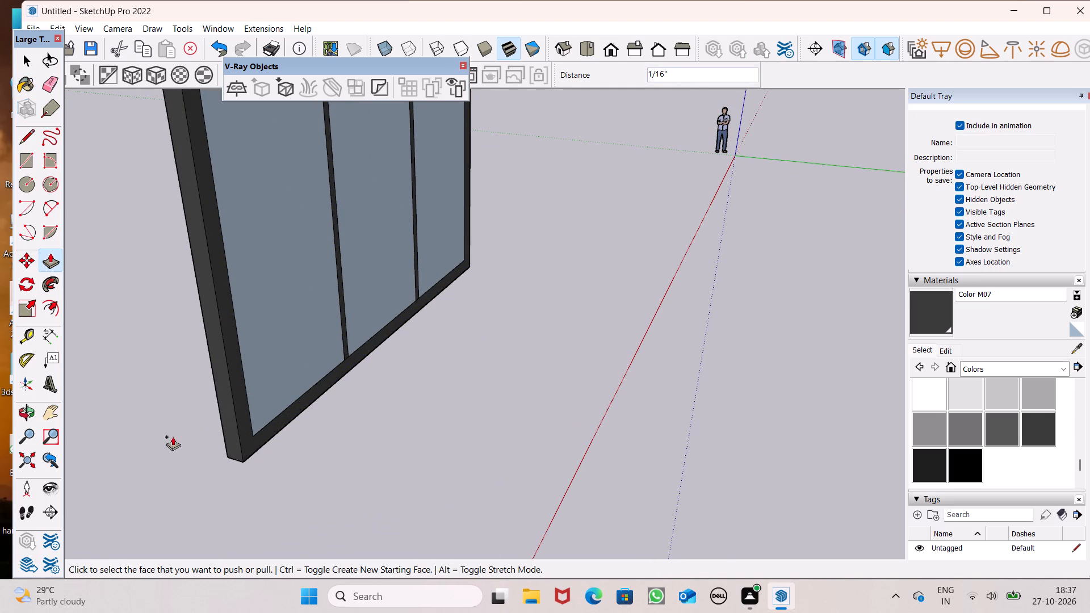
Paint the three window panes with Translucent Glass Gray from the Glass and Mirrors materials.
{"action": "scroll", "coordinate": [173, 436], "scroll_direction": "down", "scroll_amount": 4}
{"action": "middle_click_drag", "start_coordinate": [228, 468], "coordinate": [773, 443]}
{"action": "left_click", "coordinate": [1040, 361]}
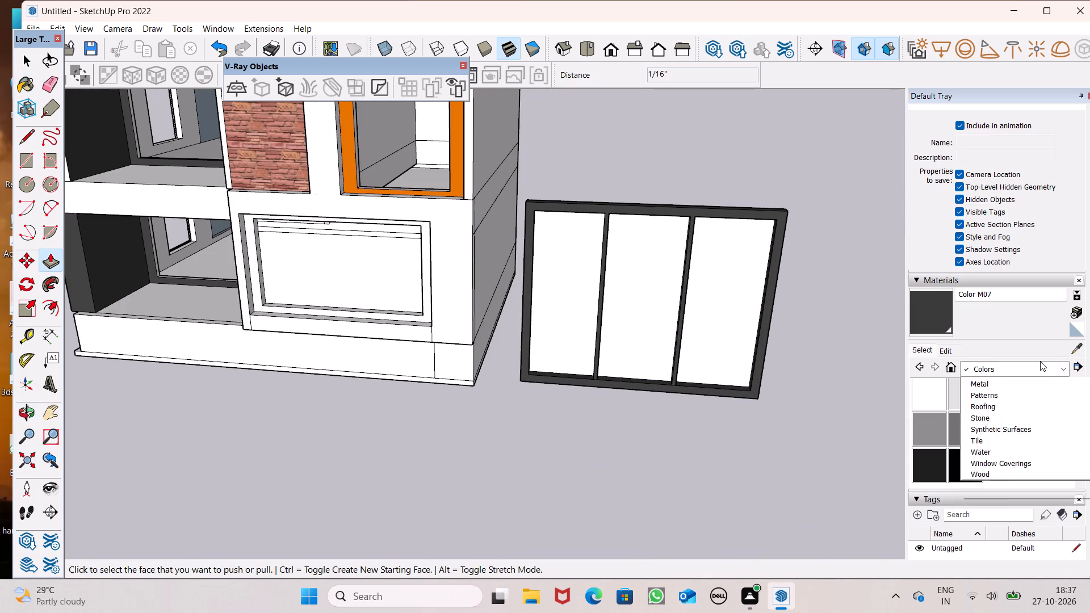
{"action": "left_click", "coordinate": [975, 442]}
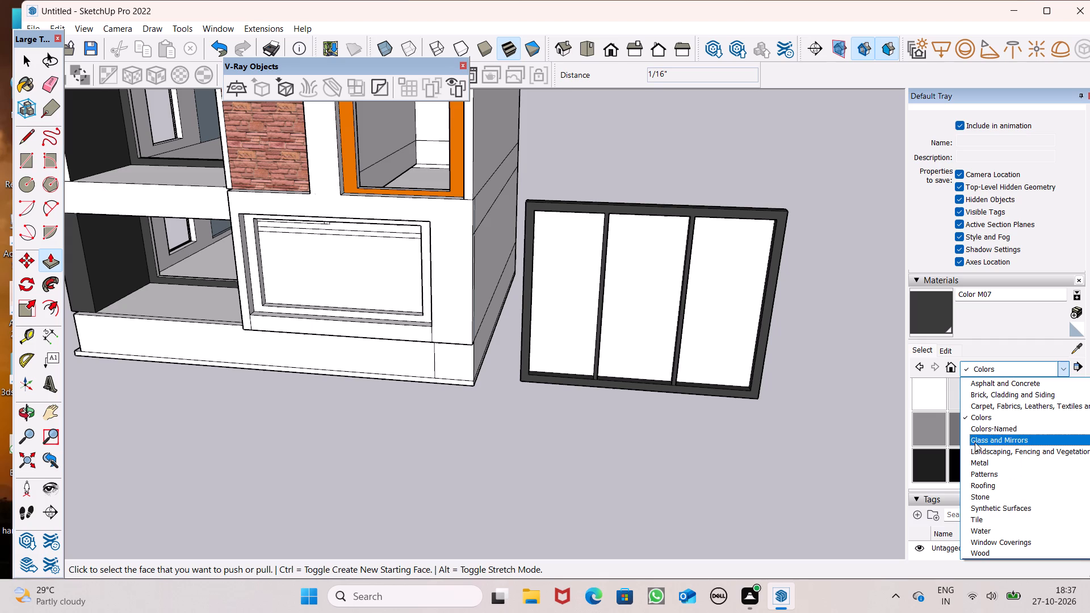
{"action": "left_click", "coordinate": [1042, 435]}
{"action": "scroll", "coordinate": [730, 378], "scroll_direction": "up", "scroll_amount": 5}
{"action": "left_click", "coordinate": [690, 347]}
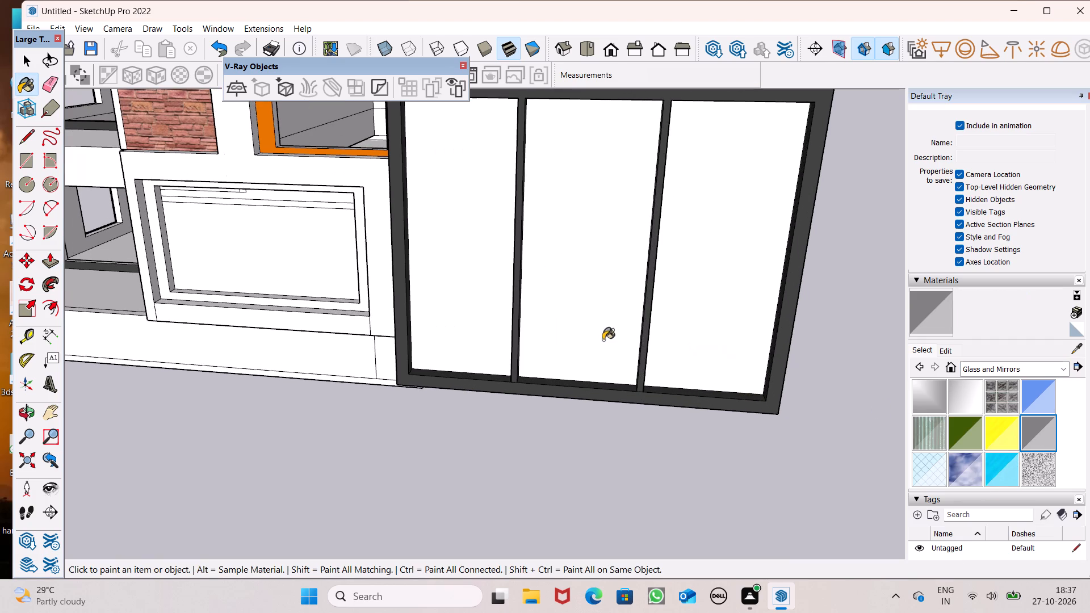
{"action": "left_click", "coordinate": [603, 340]}
{"action": "left_click", "coordinate": [462, 307]}
Select all of the window's connected frame and glass geometry and make it a group.
{"action": "scroll", "coordinate": [554, 299], "scroll_direction": "down", "scroll_amount": 7}
{"action": "key", "text": "space"}
{"action": "middle_click_drag", "start_coordinate": [601, 329], "coordinate": [648, 228]}
{"action": "scroll", "coordinate": [648, 228], "scroll_direction": "up", "scroll_amount": 1}
{"action": "scroll", "coordinate": [648, 261], "scroll_direction": "down", "scroll_amount": 5}
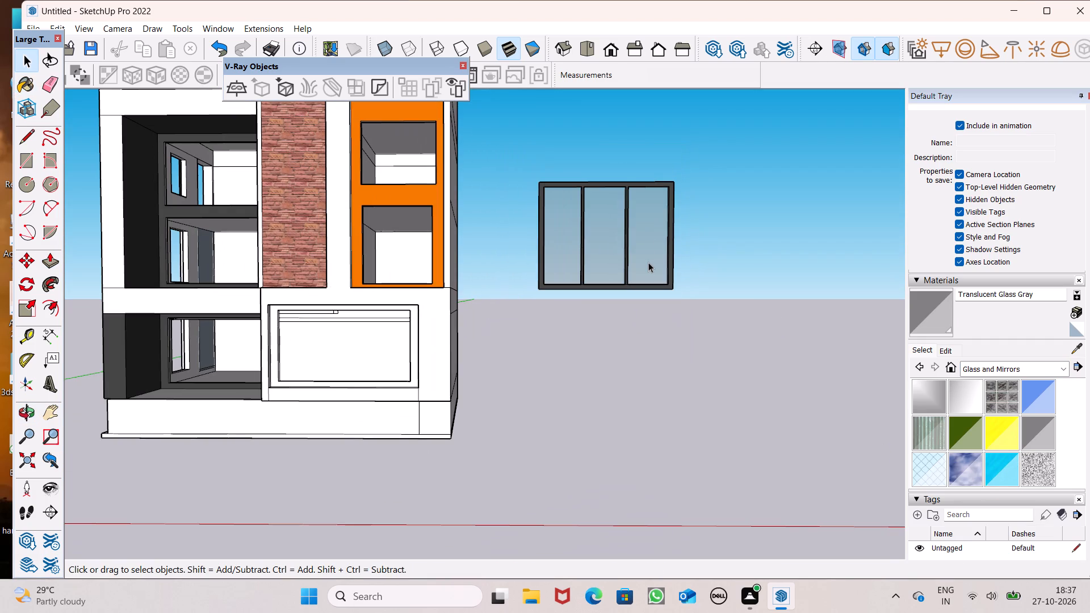
{"action": "triple_click", "coordinate": [648, 262]}
{"action": "left_click", "coordinate": [648, 263]}
{"action": "right_click", "coordinate": [648, 263]}
{"action": "left_click", "coordinate": [710, 385]}
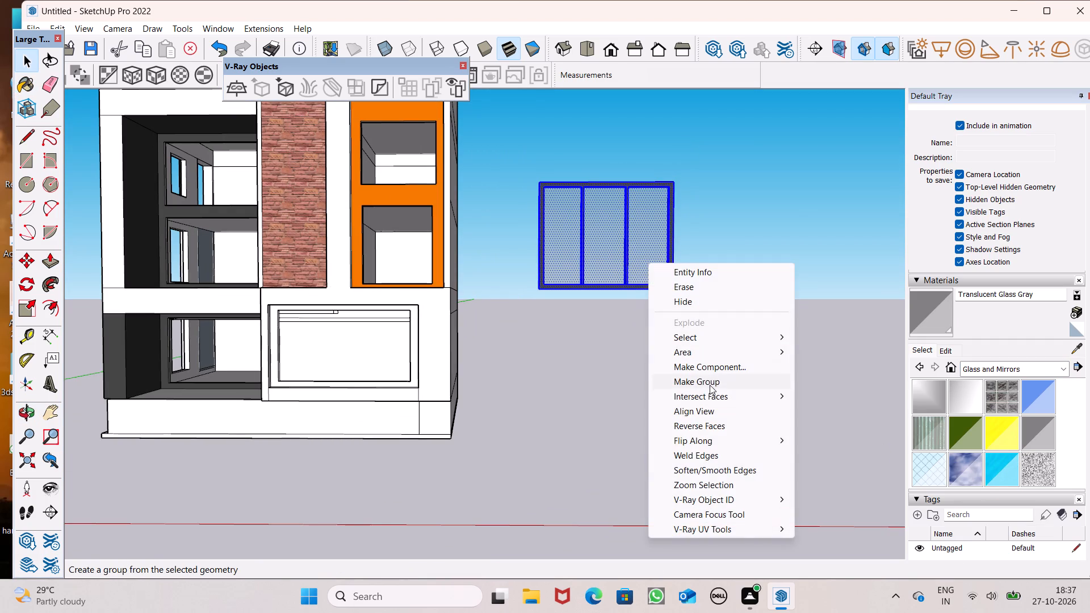
Move the window group from beside the building into the ground-floor recess, against the rear opening's jamb nearest the stone-clad wall.
{"action": "scroll", "coordinate": [733, 346], "scroll_direction": "down", "scroll_amount": 3}
{"action": "key", "text": "m"}
{"action": "key", "text": "Return"}
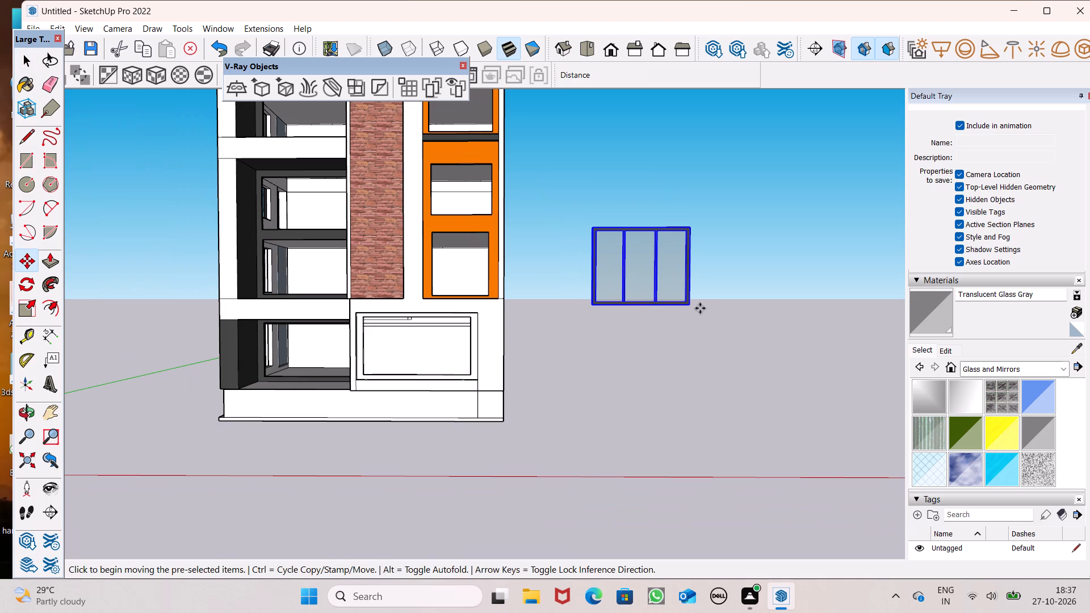
{"action": "left_click_drag", "start_coordinate": [700, 308], "coordinate": [346, 372]}
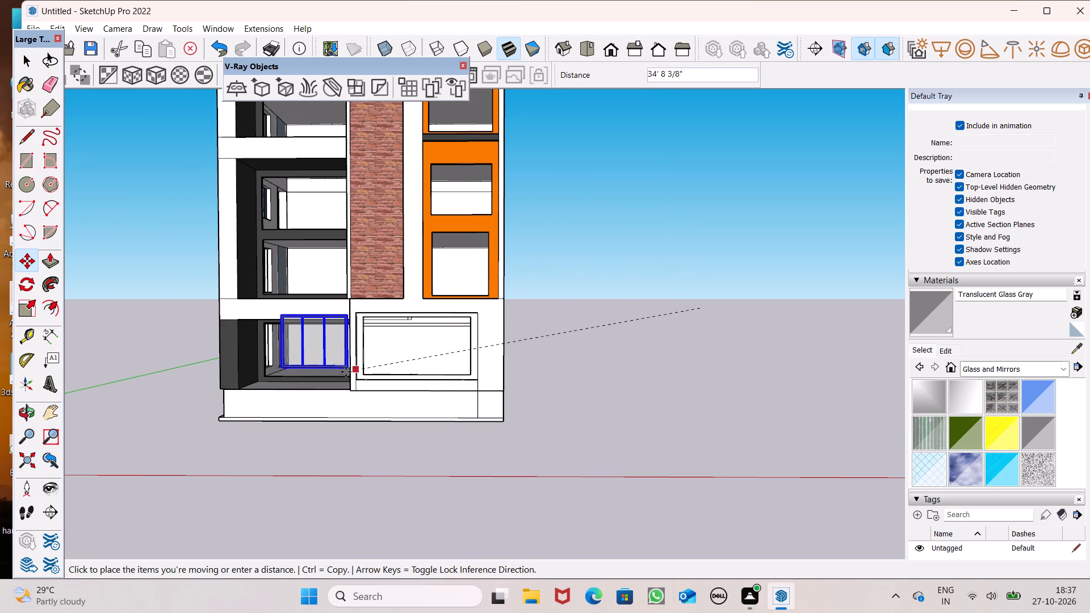
{"action": "left_click_drag", "start_coordinate": [346, 372], "coordinate": [350, 377]}
{"action": "scroll", "coordinate": [334, 372], "scroll_direction": "up", "scroll_amount": 6}
{"action": "middle_click_drag", "start_coordinate": [337, 370], "coordinate": [513, 431]}
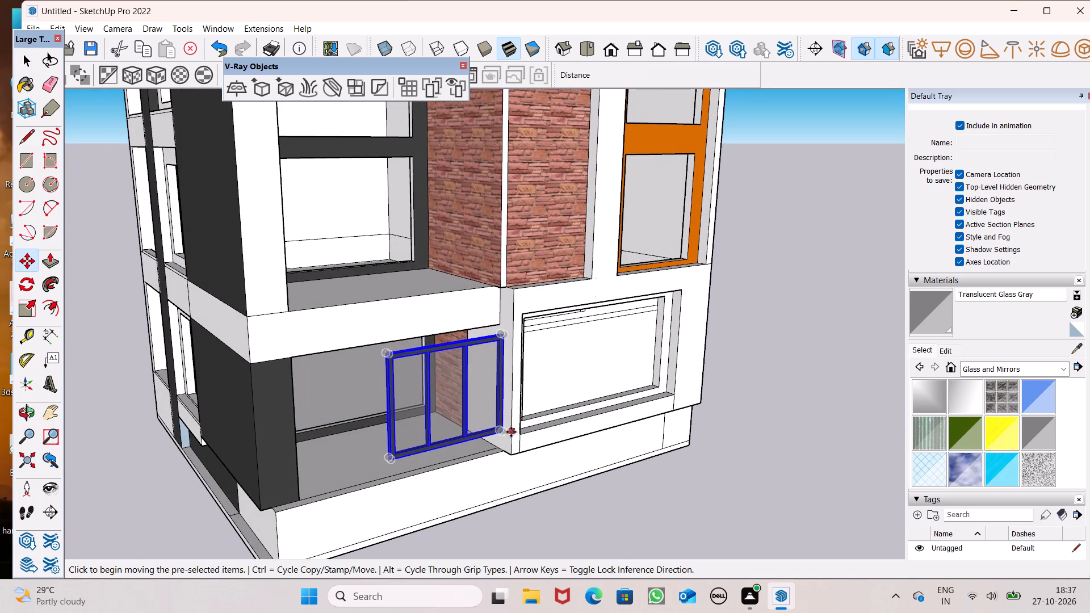
{"action": "left_click_drag", "start_coordinate": [506, 436], "coordinate": [423, 405]}
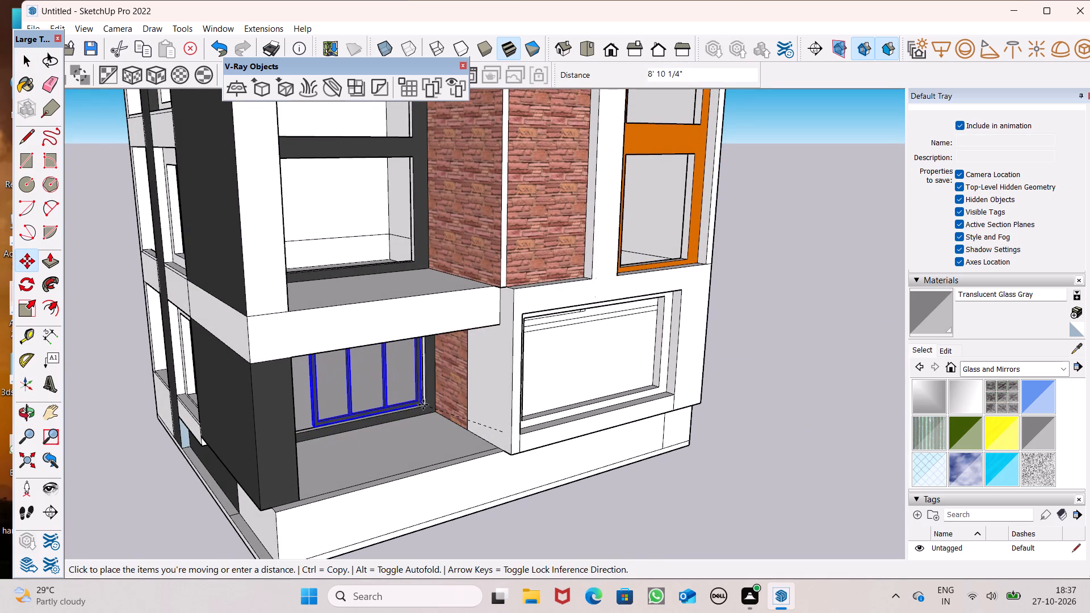
{"action": "left_click_drag", "start_coordinate": [423, 405], "coordinate": [429, 364]}
Move the window group down about 4' 3" so its bottom corner meets the opening's lower corner beside the stone wall.
{"action": "scroll", "coordinate": [422, 380], "scroll_direction": "up", "scroll_amount": 6}
{"action": "middle_click_drag", "start_coordinate": [448, 438], "coordinate": [450, 436]}
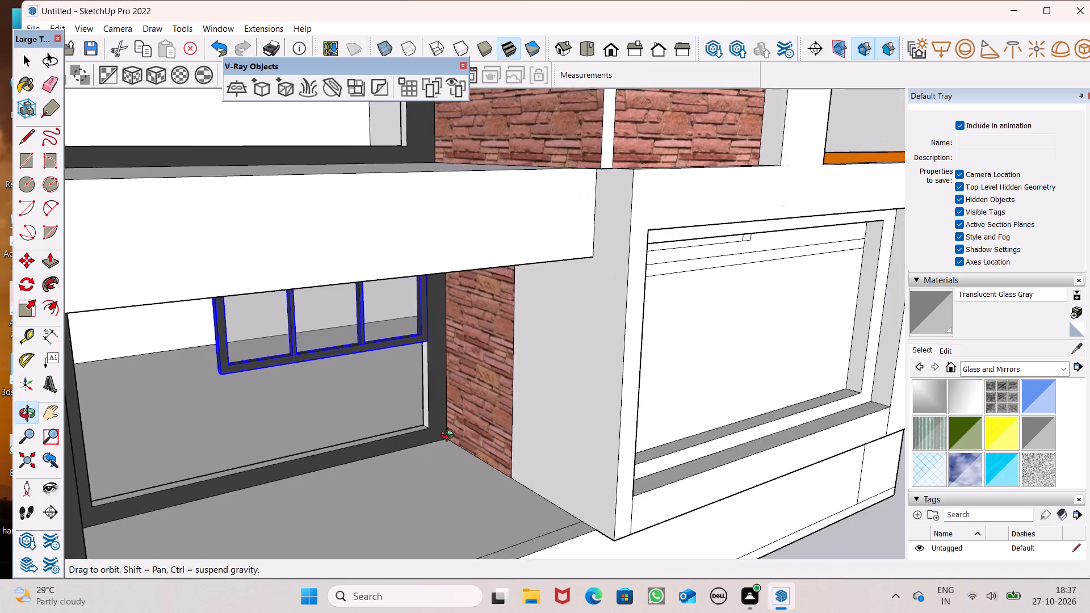
{"action": "middle_click_drag", "start_coordinate": [450, 436], "coordinate": [403, 410]}
{"action": "scroll", "coordinate": [408, 391], "scroll_direction": "up", "scroll_amount": 6}
{"action": "scroll", "coordinate": [454, 305], "scroll_direction": "down", "scroll_amount": 8}
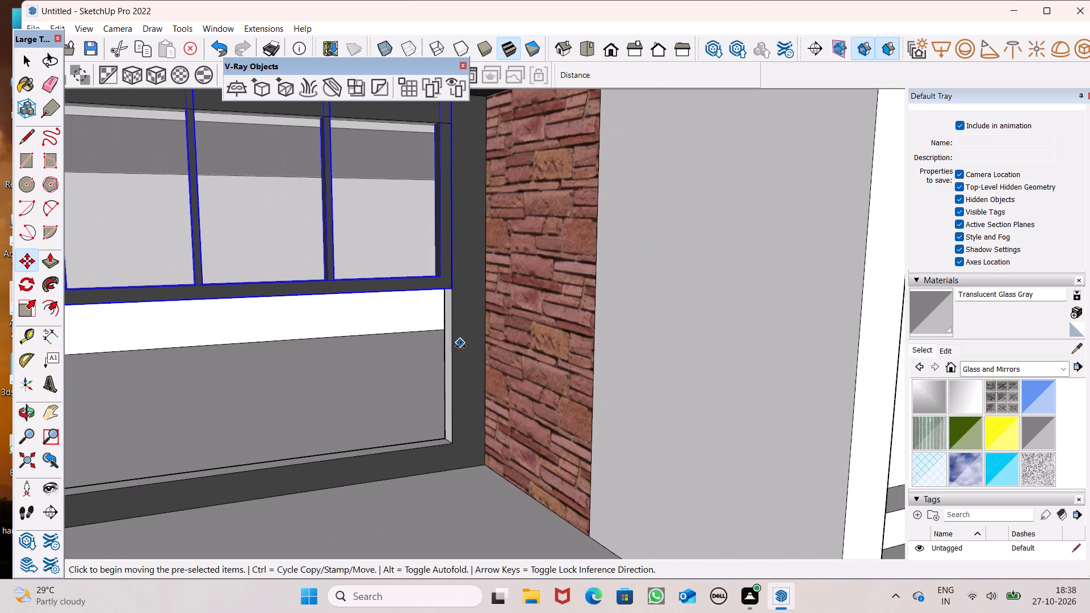
{"action": "scroll", "coordinate": [526, 259], "scroll_direction": "down", "scroll_amount": 6}
{"action": "middle_click_drag", "start_coordinate": [539, 279], "coordinate": [576, 304]}
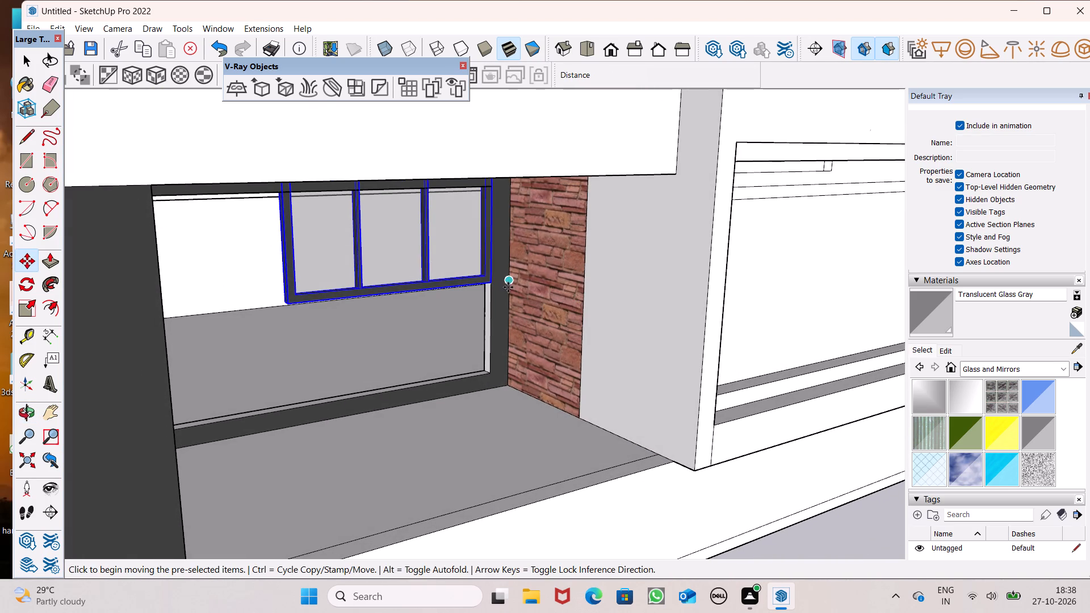
{"action": "scroll", "coordinate": [493, 281], "scroll_direction": "up", "scroll_amount": 3}
{"action": "left_click_drag", "start_coordinate": [489, 282], "coordinate": [480, 328]}
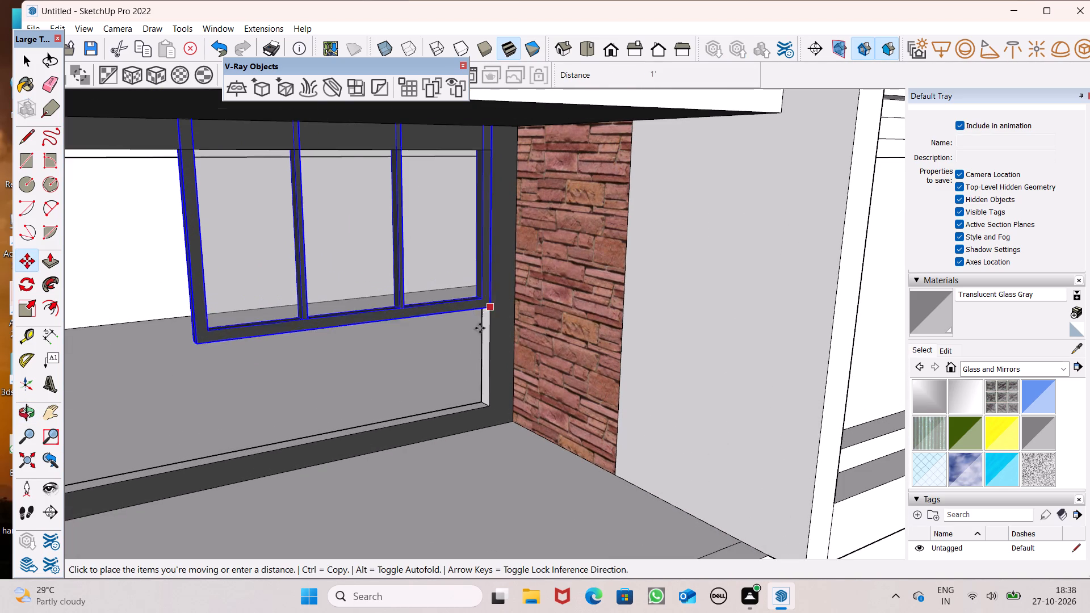
{"action": "left_click_drag", "start_coordinate": [480, 328], "coordinate": [484, 408]}
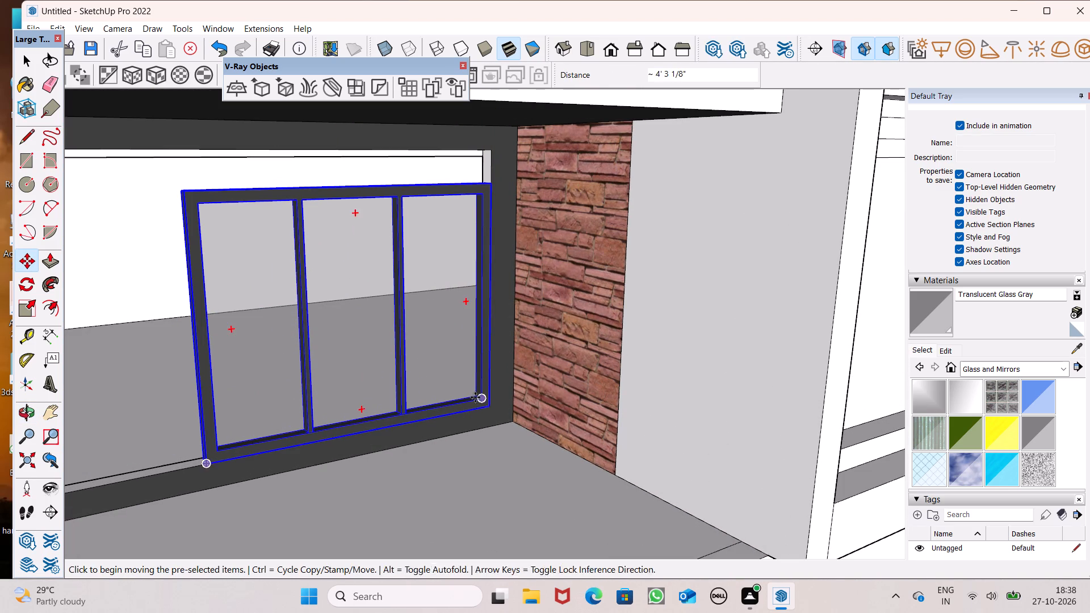
Scale the window's width by about 1.50 from the stone-wall side towards the opening's opposite jamb.
{"action": "scroll", "coordinate": [504, 316], "scroll_direction": "down", "scroll_amount": 6}
{"action": "middle_click_drag", "start_coordinate": [525, 336], "coordinate": [530, 286]}
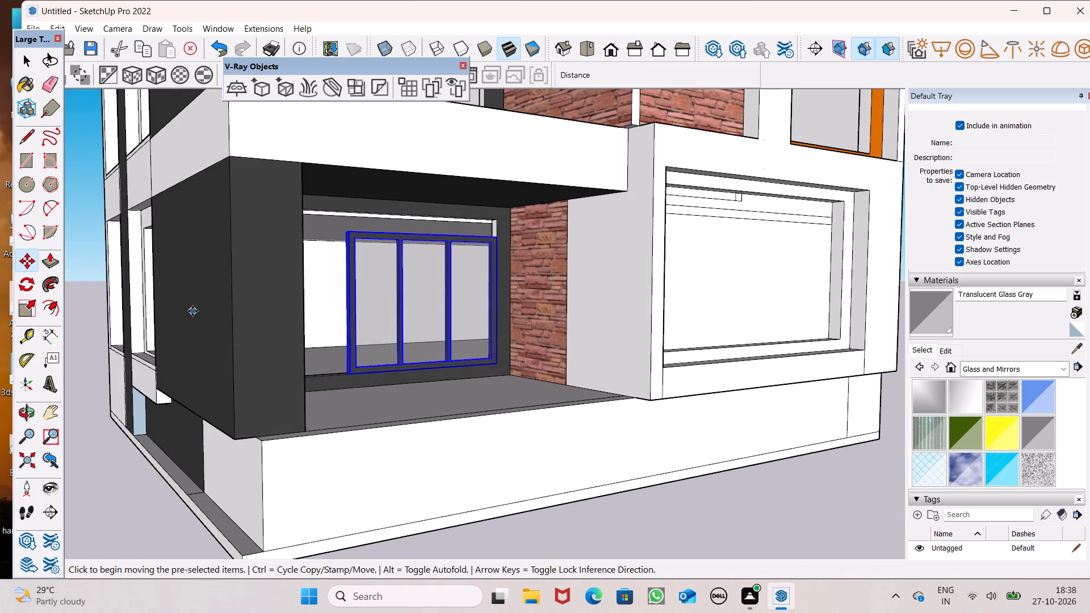
{"action": "left_click_drag", "start_coordinate": [27, 308], "coordinate": [35, 312]}
{"action": "scroll", "coordinate": [482, 280], "scroll_direction": "up", "scroll_amount": 2}
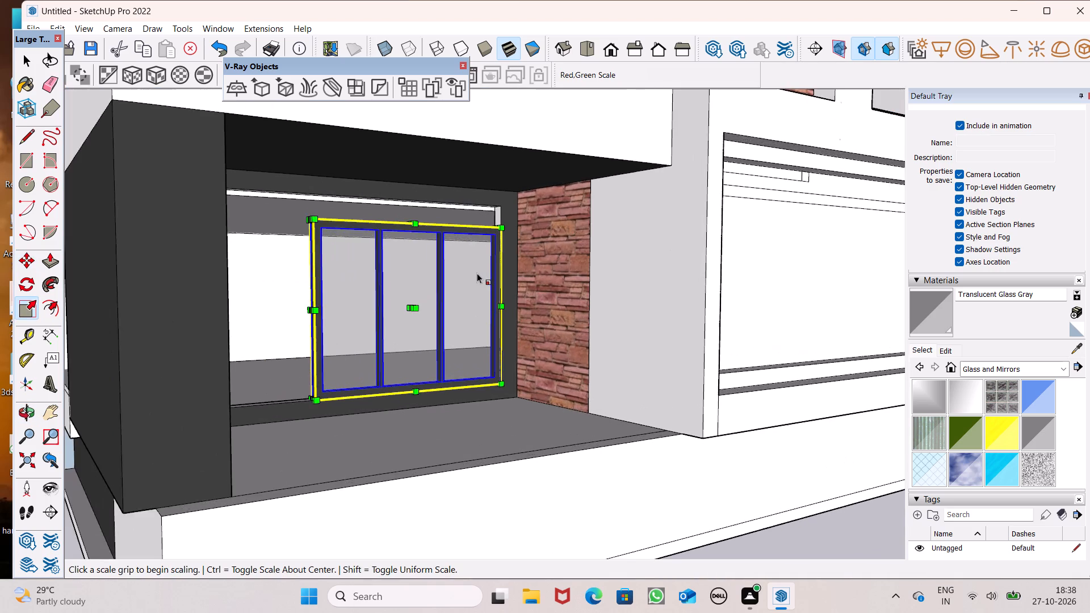
{"action": "scroll", "coordinate": [523, 312], "scroll_direction": "down", "scroll_amount": 2}
{"action": "scroll", "coordinate": [536, 255], "scroll_direction": "down", "scroll_amount": 3}
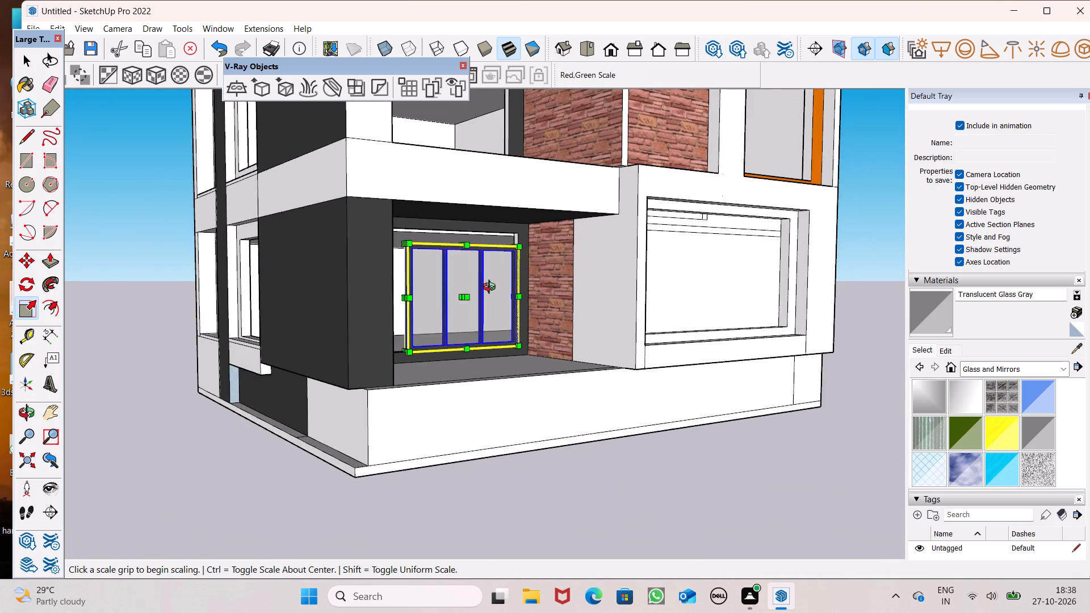
{"action": "middle_click_drag", "start_coordinate": [492, 288], "coordinate": [442, 325]}
{"action": "scroll", "coordinate": [385, 324], "scroll_direction": "up", "scroll_amount": 8}
{"action": "scroll", "coordinate": [518, 267], "scroll_direction": "down", "scroll_amount": 4}
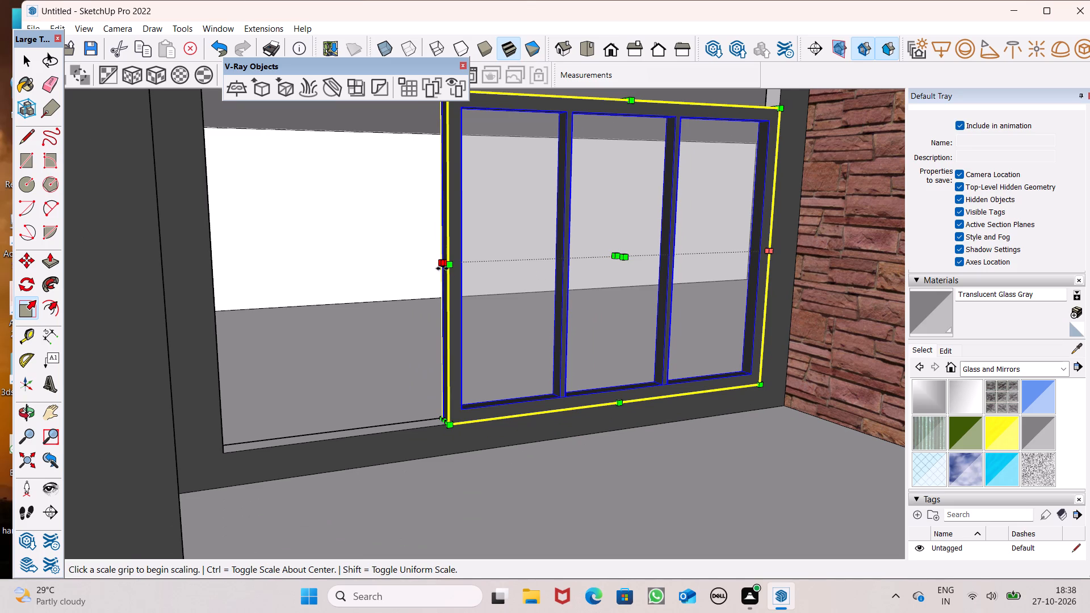
{"action": "scroll", "coordinate": [439, 266], "scroll_direction": "up", "scroll_amount": 1}
{"action": "middle_click_drag", "start_coordinate": [456, 281], "coordinate": [467, 280]}
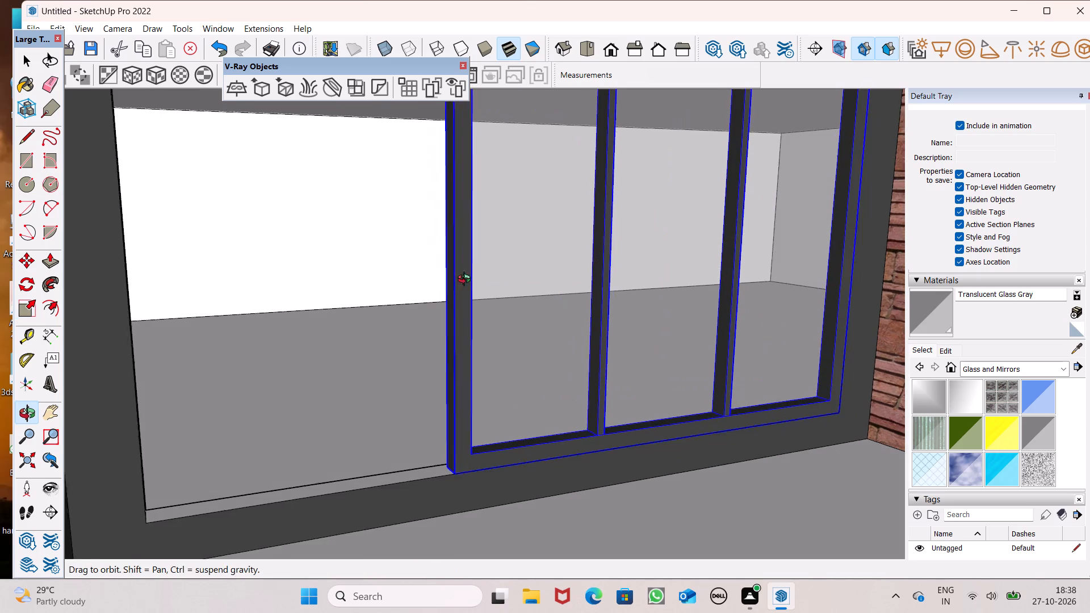
{"action": "middle_click_drag", "start_coordinate": [467, 280], "coordinate": [475, 281]}
{"action": "left_click_drag", "start_coordinate": [466, 263], "coordinate": [456, 272]}
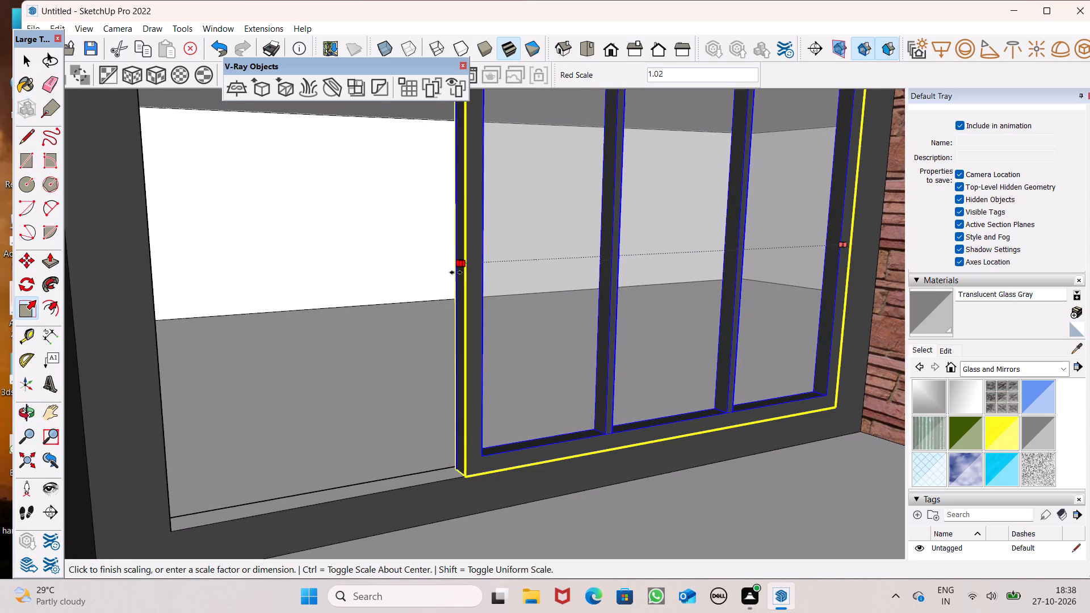
{"action": "left_click_drag", "start_coordinate": [456, 272], "coordinate": [163, 353]}
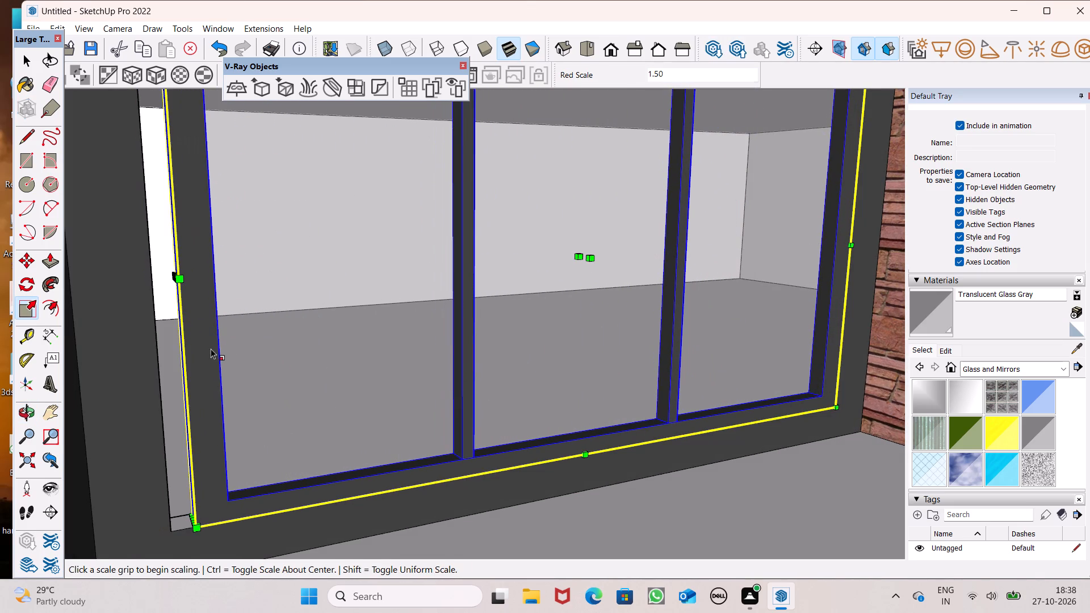
Widen the window a little more to close the remaining gap at the opening's far jamb.
{"action": "scroll", "coordinate": [527, 259], "scroll_direction": "down", "scroll_amount": 2}
{"action": "middle_click_drag", "start_coordinate": [456, 314], "coordinate": [443, 314]}
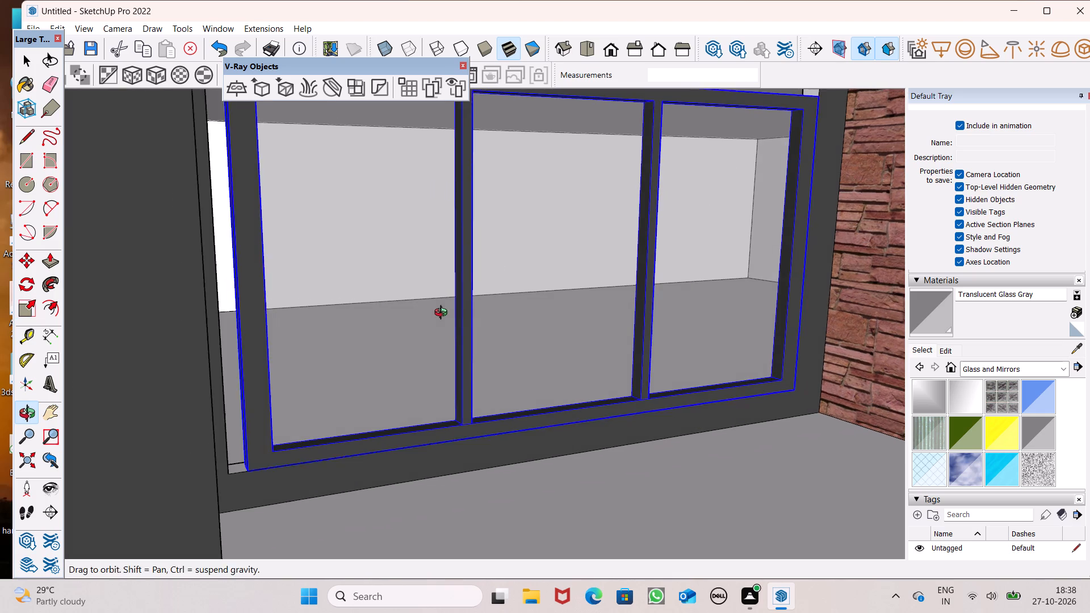
{"action": "middle_click_drag", "start_coordinate": [443, 314], "coordinate": [436, 314]}
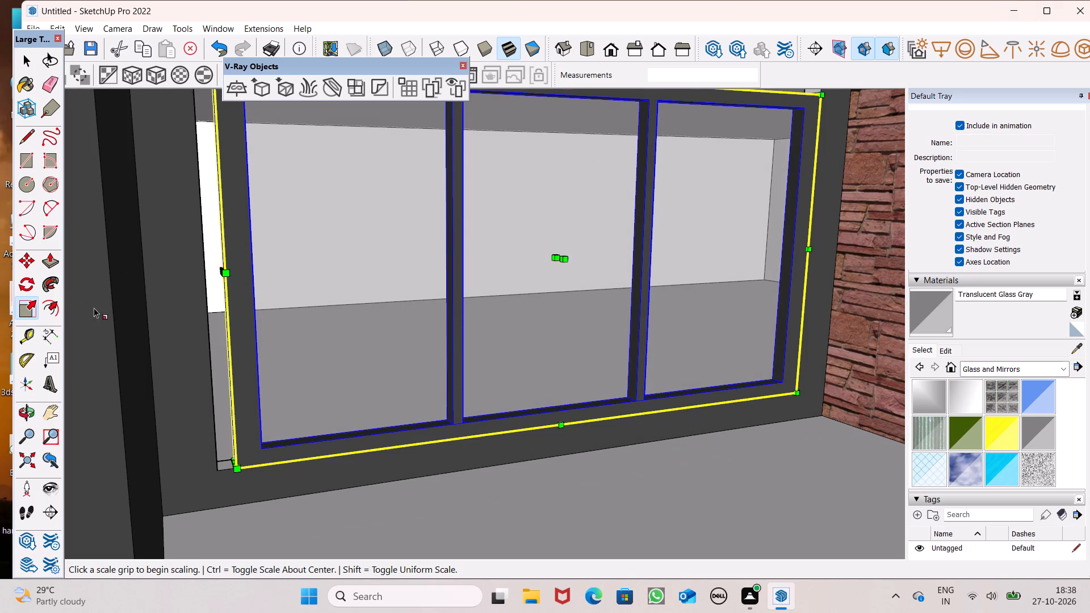
{"action": "scroll", "coordinate": [142, 293], "scroll_direction": "up", "scroll_amount": 7}
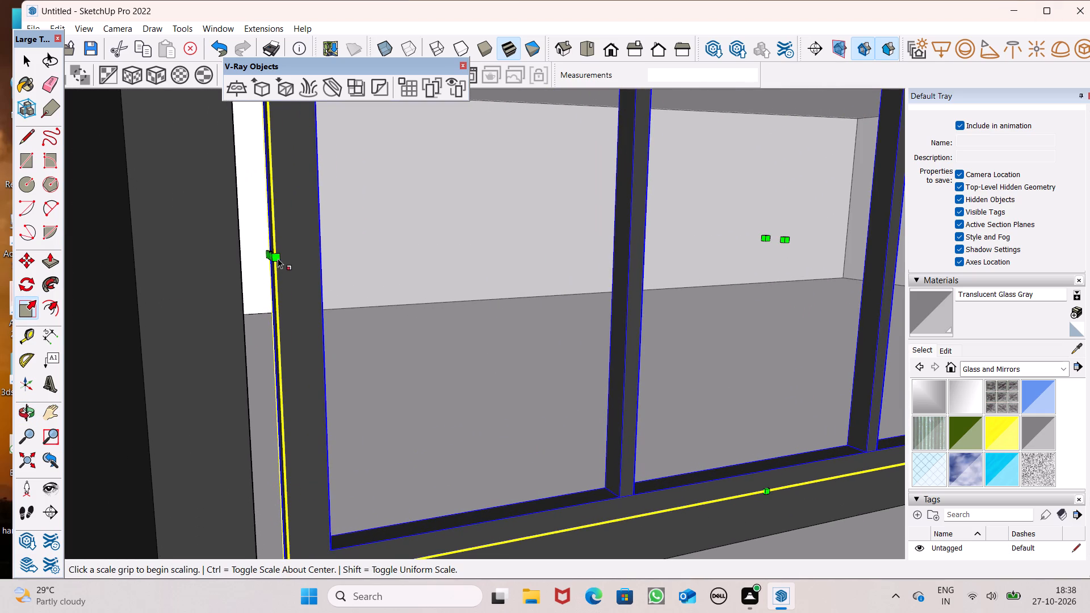
{"action": "left_click_drag", "start_coordinate": [278, 253], "coordinate": [245, 263]}
Scale the ground-floor window's height by about 1.12, raising its top rail towards the opening's head.
{"action": "scroll", "coordinate": [242, 240], "scroll_direction": "down", "scroll_amount": 4}
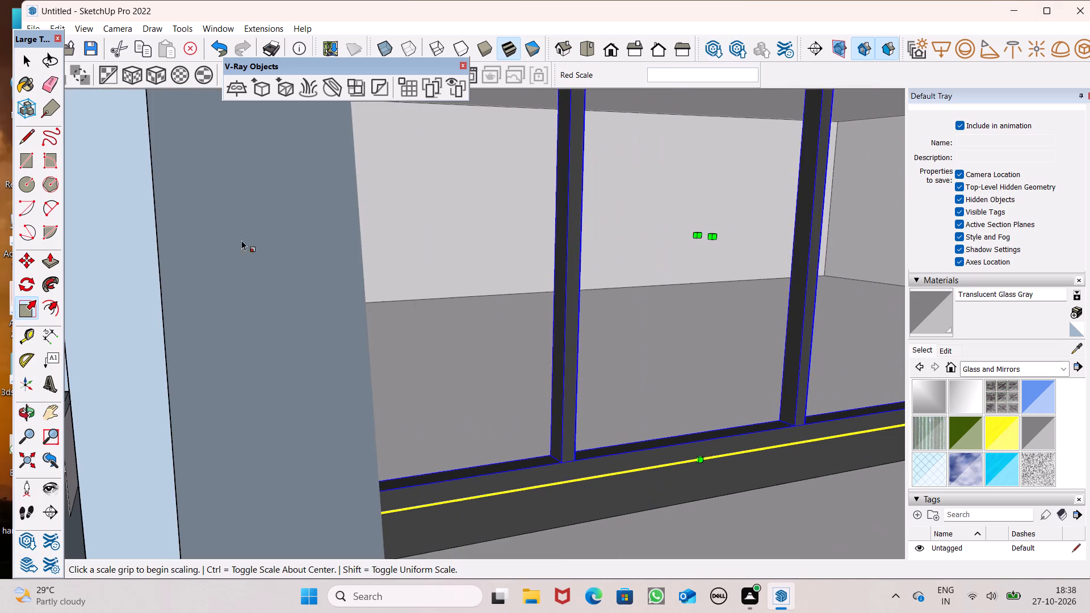
{"action": "scroll", "coordinate": [241, 240], "scroll_direction": "down", "scroll_amount": 4}
{"action": "scroll", "coordinate": [253, 288], "scroll_direction": "down", "scroll_amount": 10}
{"action": "left_click", "coordinate": [607, 53]}
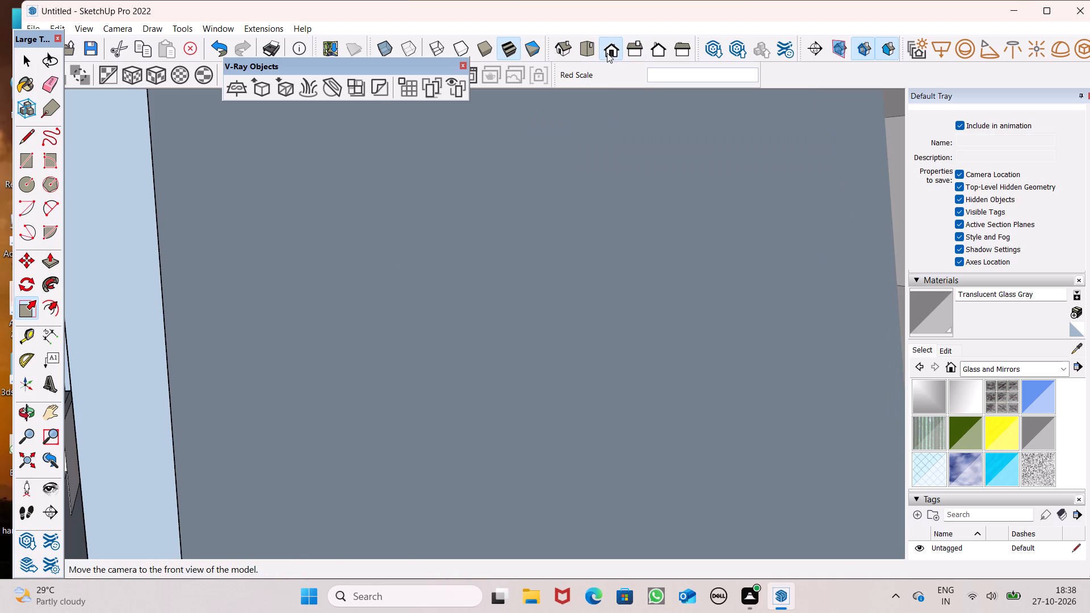
{"action": "scroll", "coordinate": [539, 291], "scroll_direction": "down", "scroll_amount": 14}
{"action": "scroll", "coordinate": [261, 208], "scroll_direction": "up", "scroll_amount": 7}
{"action": "middle_click_drag", "start_coordinate": [250, 189], "coordinate": [250, 216]}
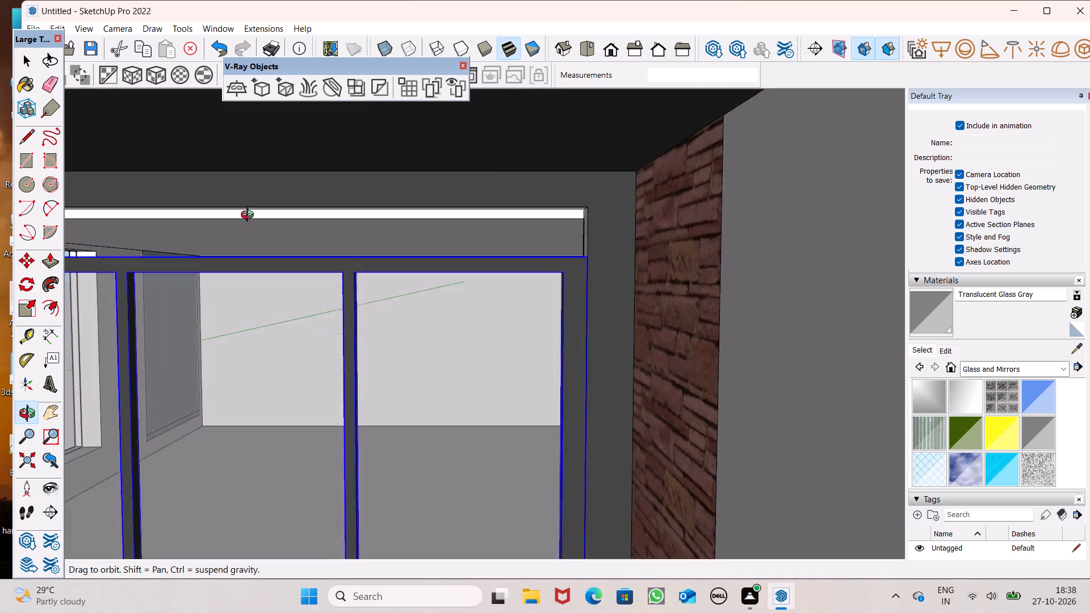
{"action": "middle_click_drag", "start_coordinate": [250, 216], "coordinate": [260, 207]}
{"action": "scroll", "coordinate": [246, 242], "scroll_direction": "up", "scroll_amount": 5}
{"action": "middle_click_drag", "start_coordinate": [261, 277], "coordinate": [346, 300]}
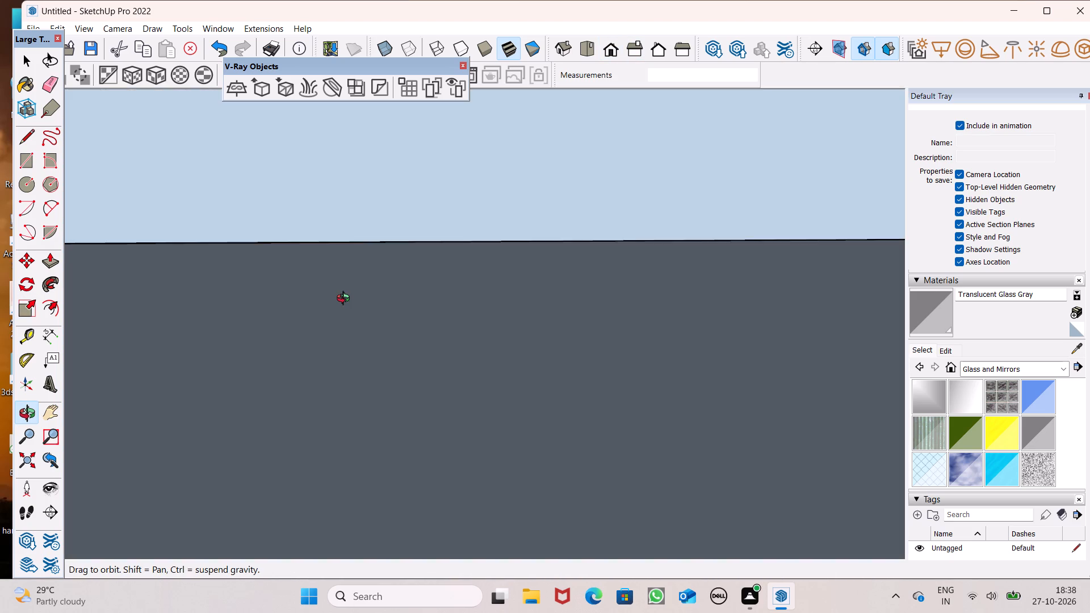
{"action": "middle_click_drag", "start_coordinate": [346, 300], "coordinate": [296, 287]}
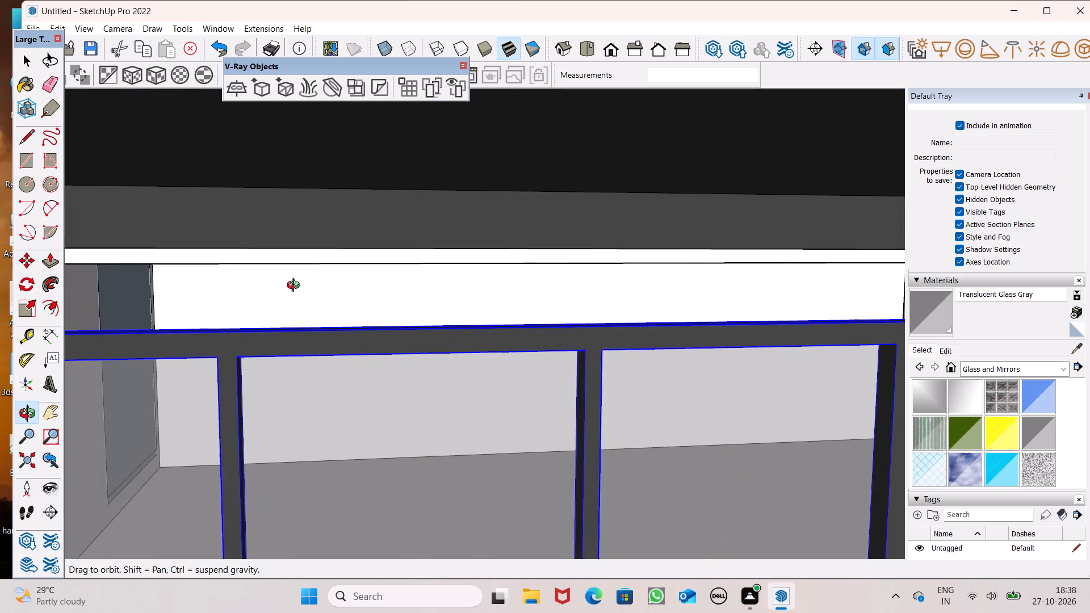
{"action": "middle_click_drag", "start_coordinate": [296, 287], "coordinate": [294, 290]}
{"action": "middle_click_drag", "start_coordinate": [464, 346], "coordinate": [438, 357]}
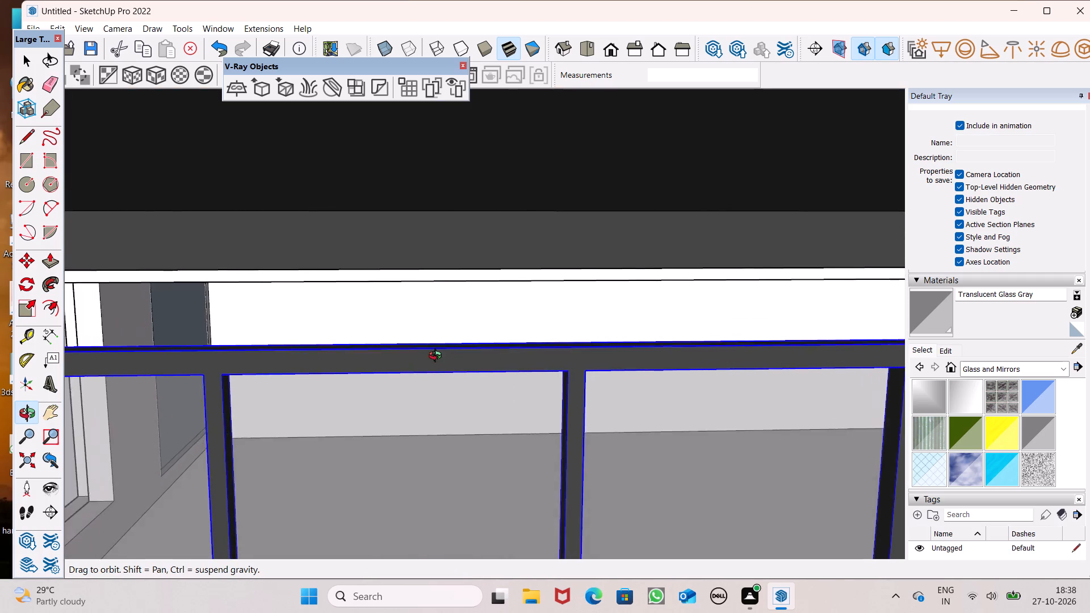
{"action": "middle_click_drag", "start_coordinate": [438, 357], "coordinate": [362, 343]}
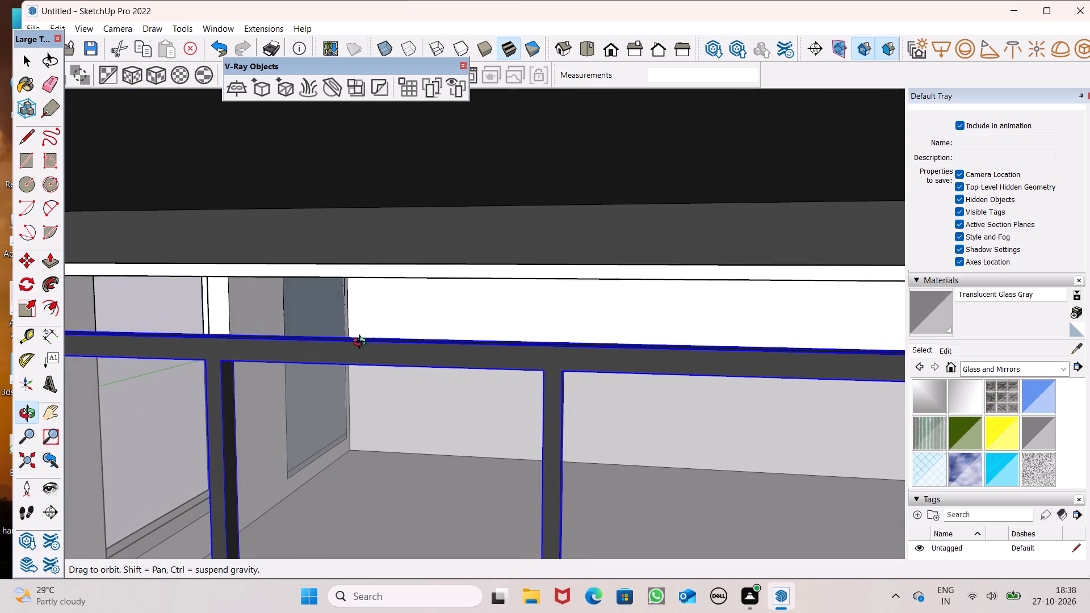
{"action": "middle_click_drag", "start_coordinate": [362, 343], "coordinate": [290, 339]}
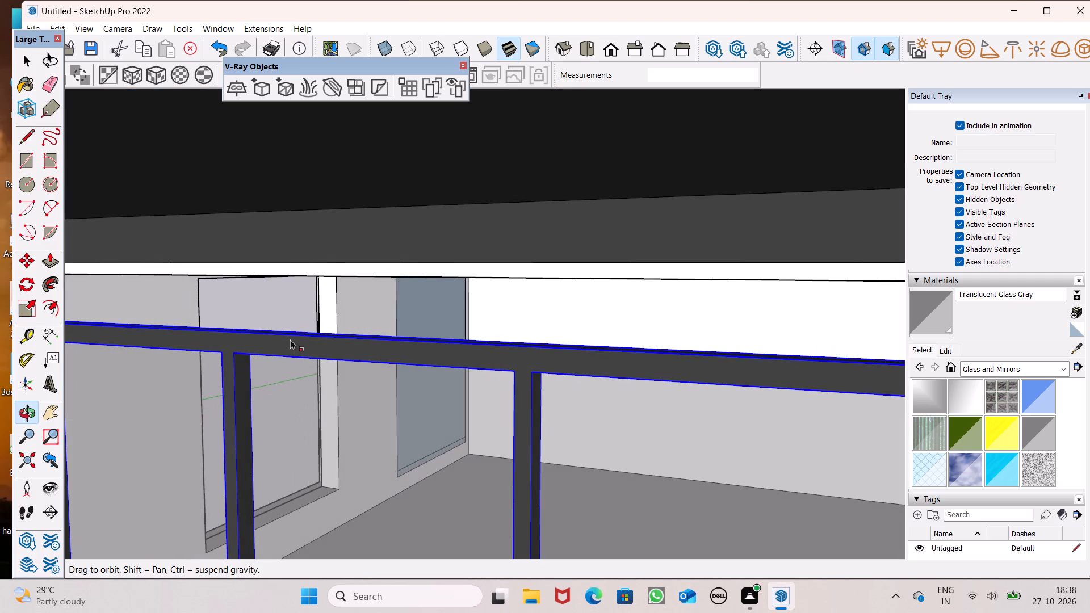
{"action": "middle_click_drag", "start_coordinate": [290, 339], "coordinate": [291, 339]}
{"action": "left_click", "coordinate": [57, 263]}
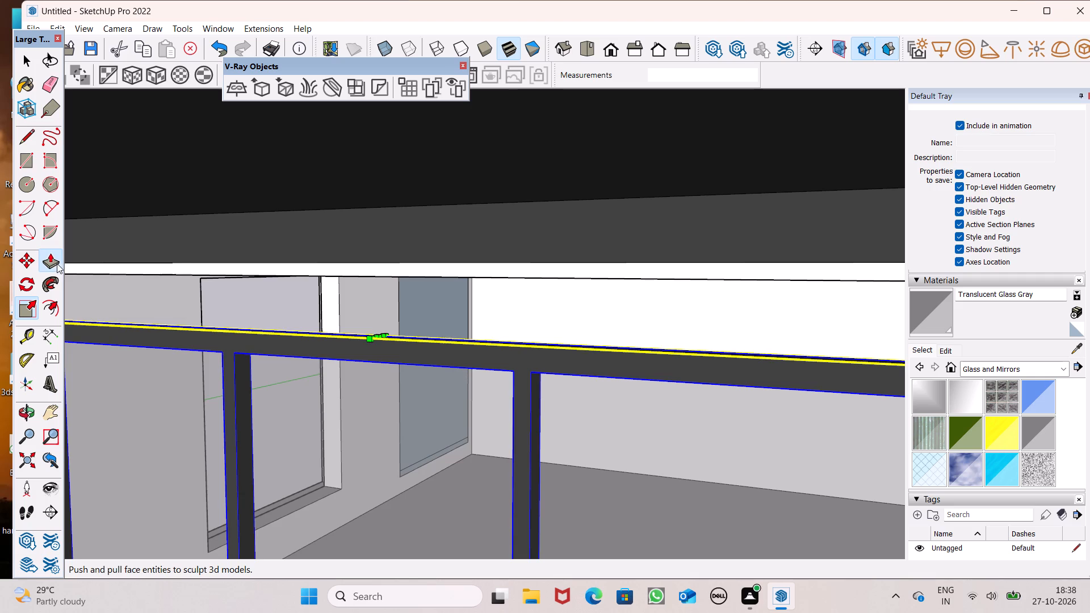
{"action": "key", "text": "space"}
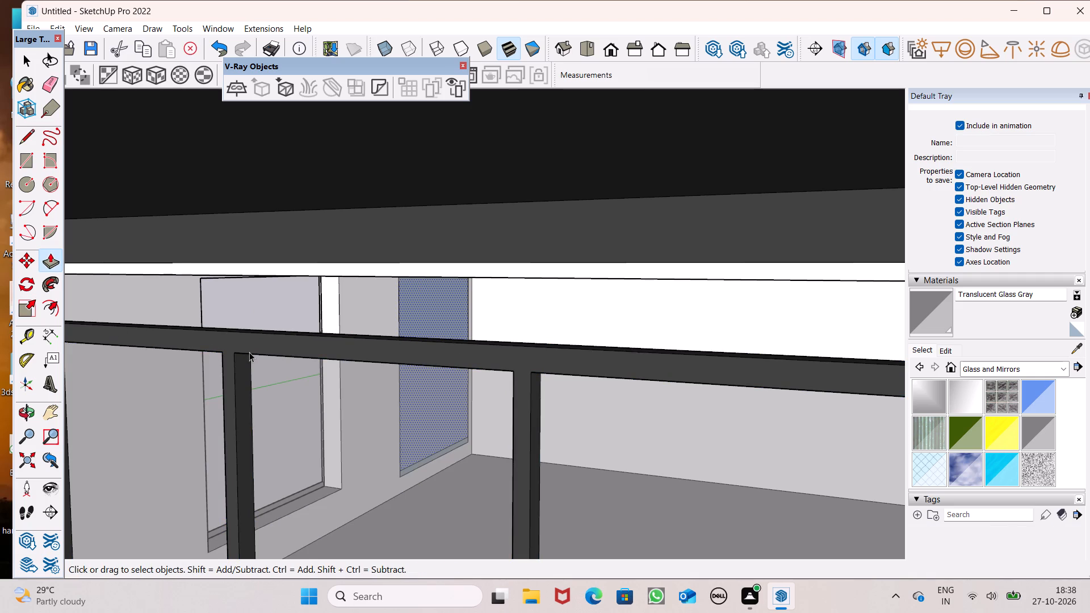
{"action": "left_click", "coordinate": [249, 352]}
{"action": "left_click_drag", "start_coordinate": [33, 313], "coordinate": [39, 313]}
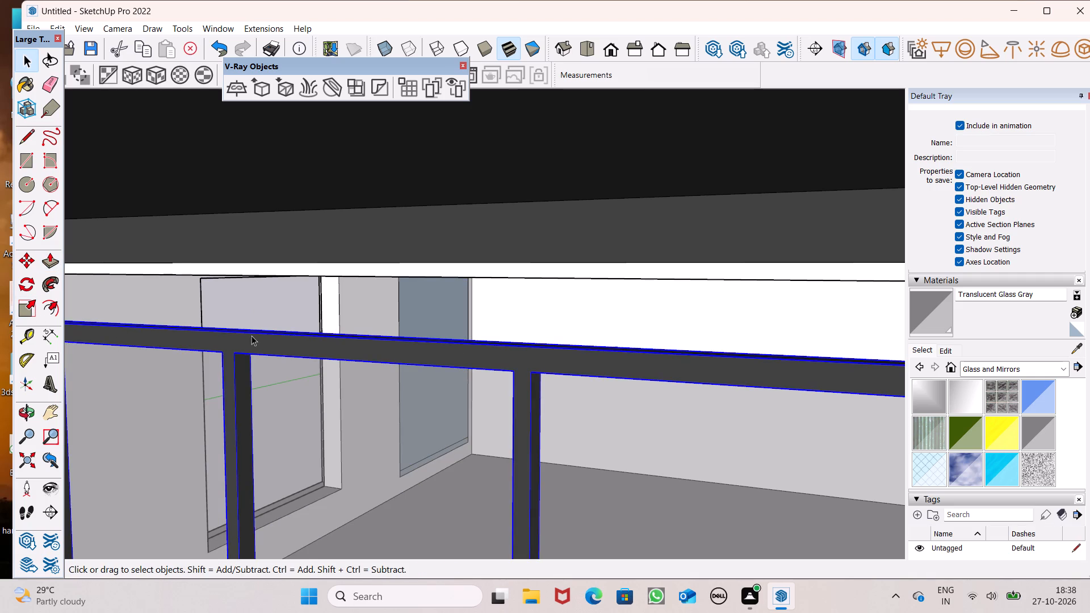
{"action": "left_click", "coordinate": [32, 306]}
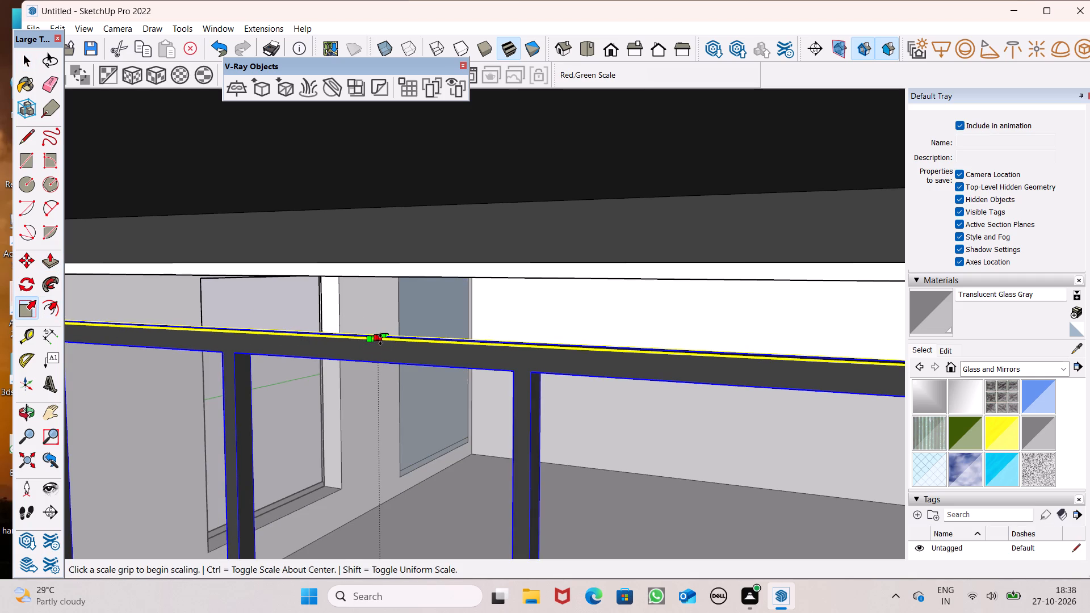
{"action": "left_click_drag", "start_coordinate": [381, 338], "coordinate": [392, 274]}
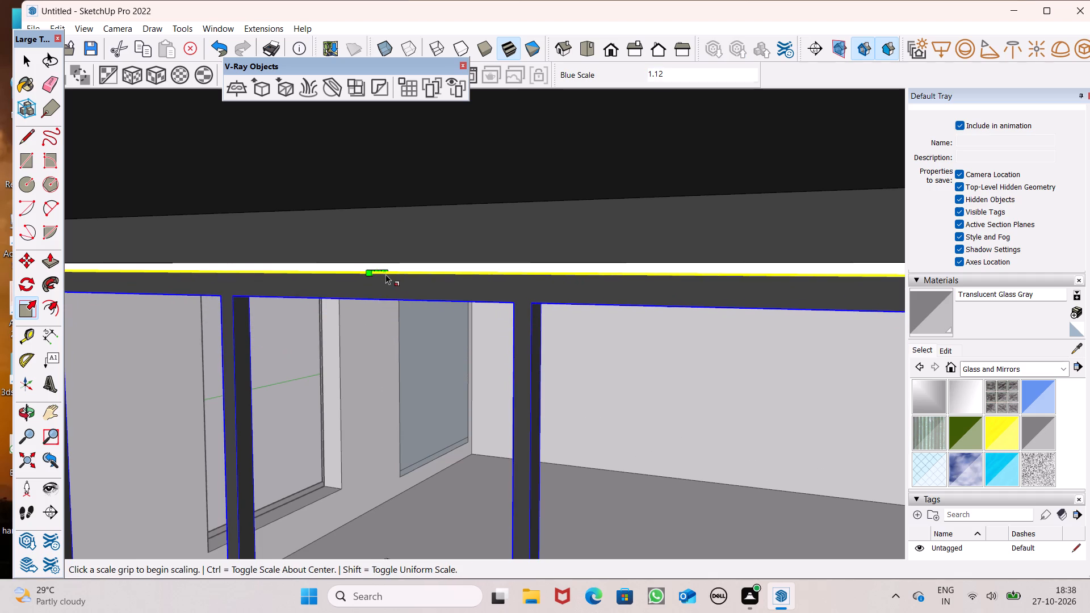
{"action": "scroll", "coordinate": [384, 272], "scroll_direction": "down", "scroll_amount": 5}
{"action": "key", "text": "space"}
{"action": "scroll", "coordinate": [642, 214], "scroll_direction": "down", "scroll_amount": 7}
{"action": "key", "text": "space"}
{"action": "scroll", "coordinate": [621, 247], "scroll_direction": "down", "scroll_amount": 4}
Scale the ground-floor window's height by about 1.02 to close the remaining gap under the opening's head.
{"action": "middle_click_drag", "start_coordinate": [633, 261], "coordinate": [653, 245]}
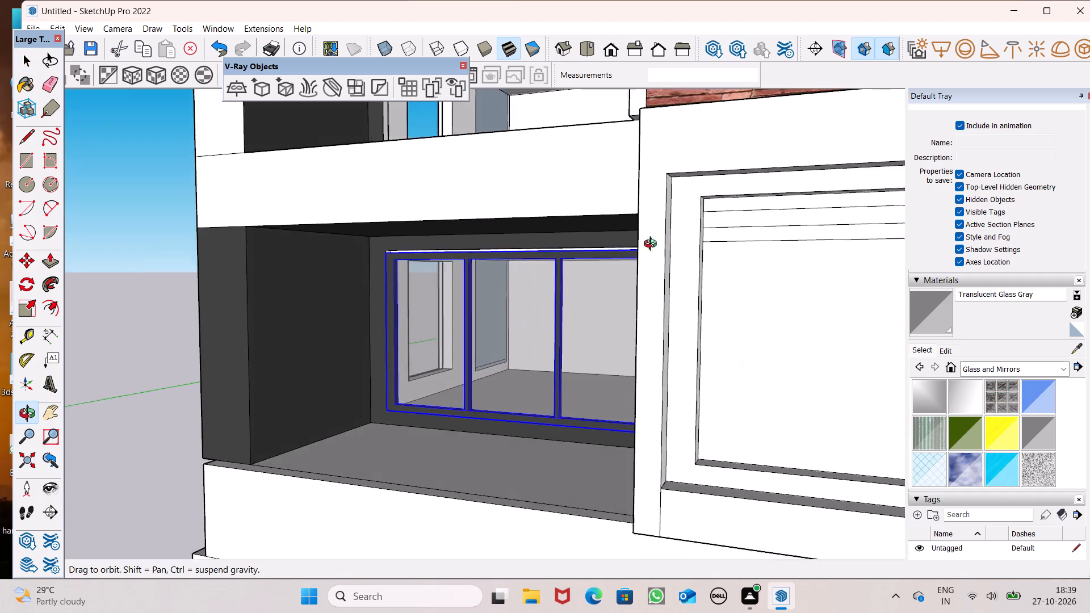
{"action": "middle_click_drag", "start_coordinate": [653, 245], "coordinate": [736, 230]}
{"action": "scroll", "coordinate": [605, 246], "scroll_direction": "up", "scroll_amount": 13}
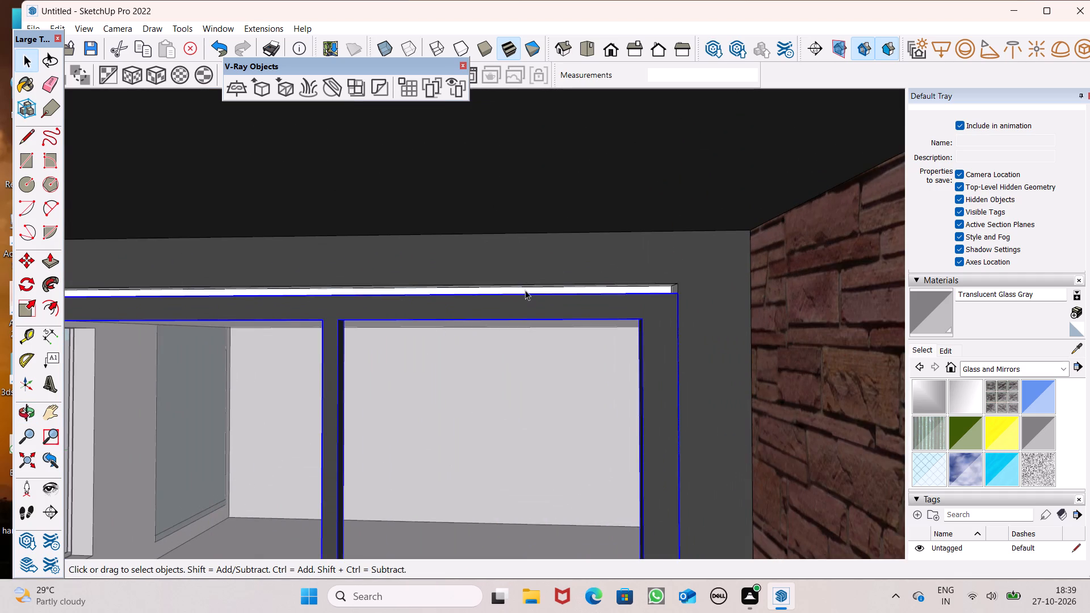
{"action": "scroll", "coordinate": [477, 303], "scroll_direction": "up", "scroll_amount": 1}
{"action": "scroll", "coordinate": [535, 284], "scroll_direction": "down", "scroll_amount": 3}
{"action": "middle_click_drag", "start_coordinate": [535, 299], "coordinate": [498, 322]}
{"action": "scroll", "coordinate": [429, 322], "scroll_direction": "up", "scroll_amount": 5}
{"action": "middle_click_drag", "start_coordinate": [431, 331], "coordinate": [284, 366]}
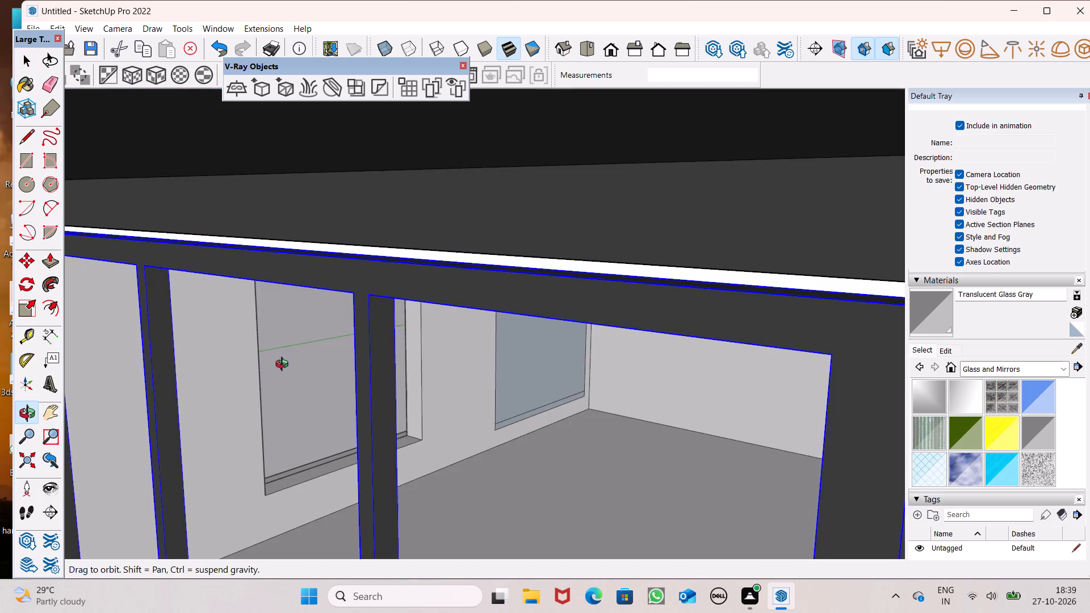
{"action": "middle_click_drag", "start_coordinate": [284, 366], "coordinate": [279, 367]}
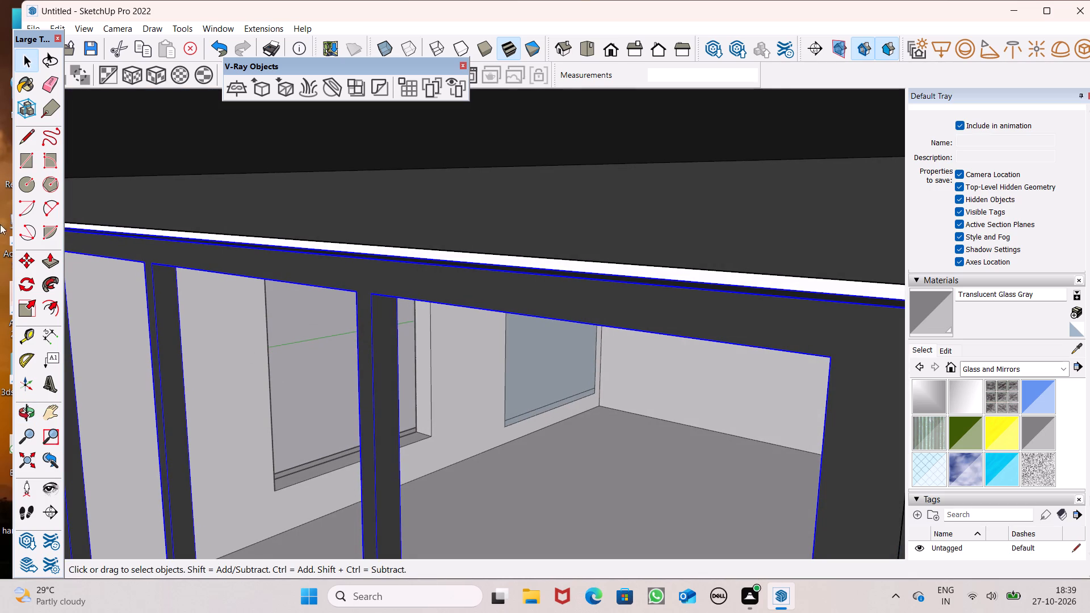
{"action": "left_click", "coordinate": [22, 314]}
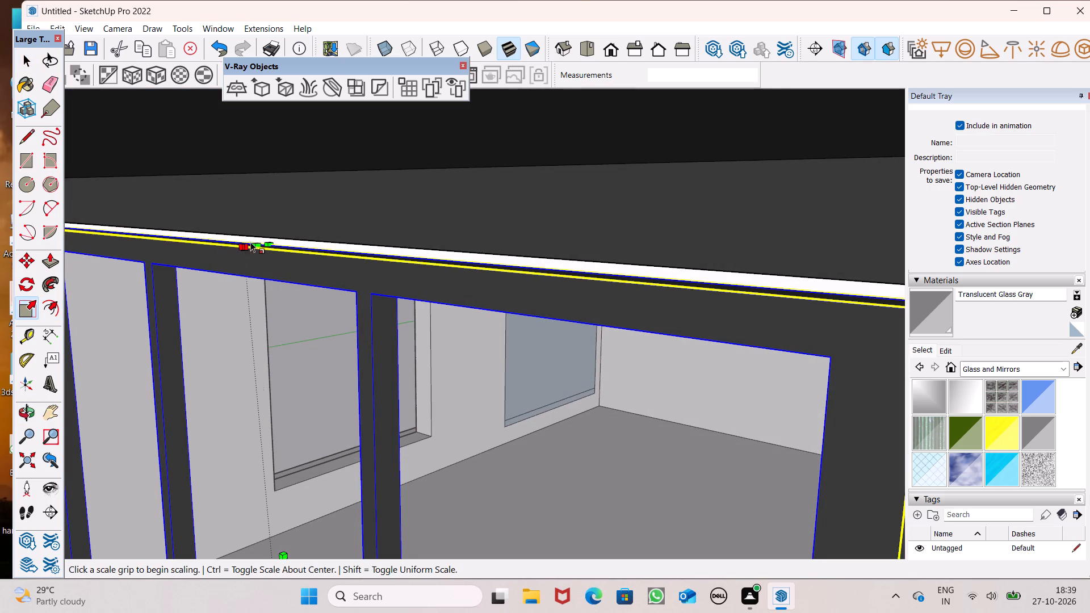
{"action": "left_click_drag", "start_coordinate": [251, 241], "coordinate": [246, 238]}
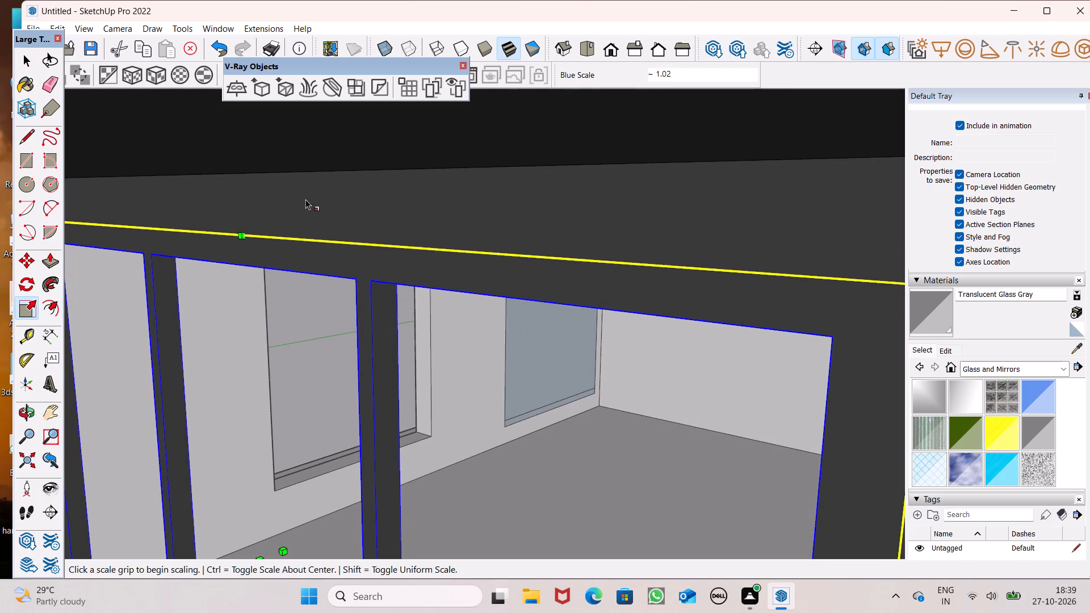
{"action": "scroll", "coordinate": [318, 198], "scroll_direction": "down", "scroll_amount": 6}
{"action": "key", "text": "space"}
Copy the ground-floor window group up into the dark-framed opening directly above, at its lower corner beside the stone wall.
{"action": "scroll", "coordinate": [324, 211], "scroll_direction": "down", "scroll_amount": 4}
{"action": "left_click", "coordinate": [605, 49]}
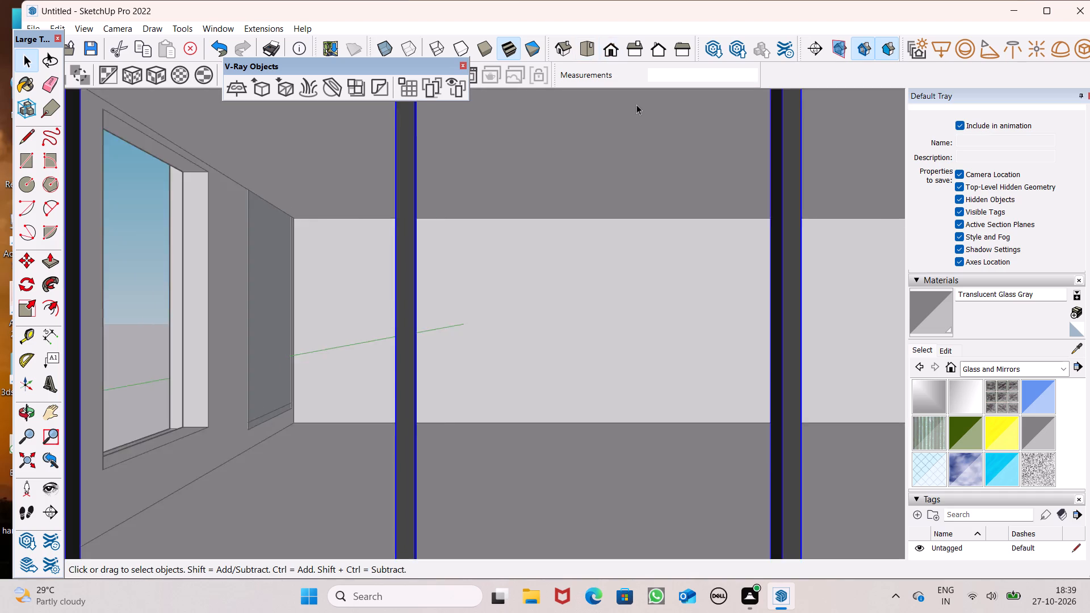
{"action": "scroll", "coordinate": [637, 196], "scroll_direction": "down", "scroll_amount": 3}
{"action": "scroll", "coordinate": [624, 255], "scroll_direction": "up", "scroll_amount": 1}
{"action": "scroll", "coordinate": [622, 263], "scroll_direction": "down", "scroll_amount": 17}
{"action": "key", "text": "space"}
{"action": "left_click", "coordinate": [274, 338]}
{"action": "scroll", "coordinate": [274, 337], "scroll_direction": "down", "scroll_amount": 6}
{"action": "scroll", "coordinate": [472, 289], "scroll_direction": "down", "scroll_amount": 6}
{"action": "middle_click_drag", "start_coordinate": [480, 314], "coordinate": [477, 341]}
{"action": "scroll", "coordinate": [445, 281], "scroll_direction": "up", "scroll_amount": 2}
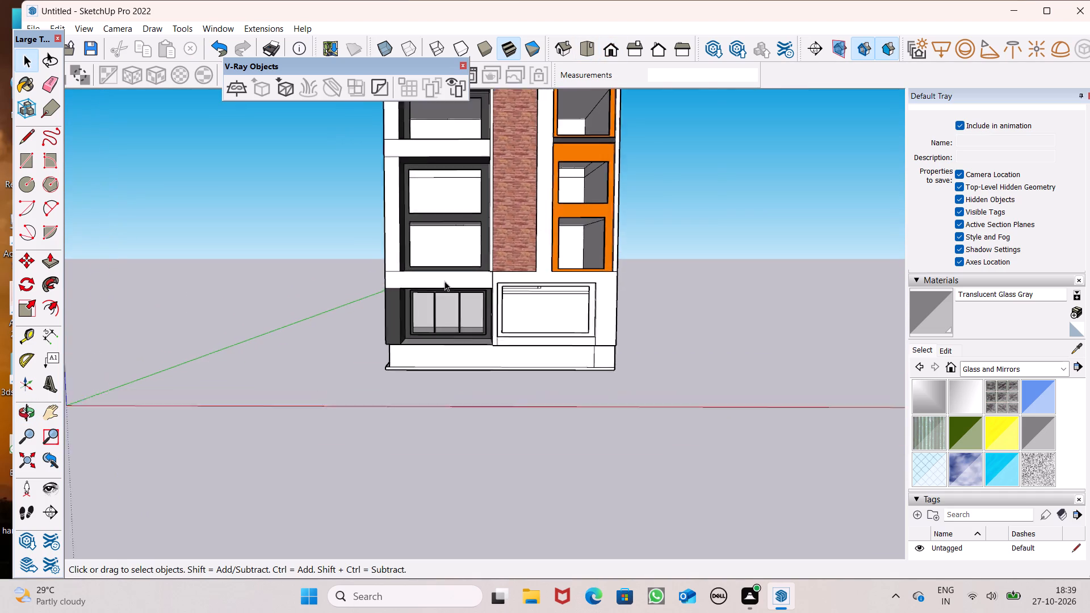
{"action": "scroll", "coordinate": [445, 281], "scroll_direction": "up", "scroll_amount": 3}
{"action": "left_click", "coordinate": [447, 343]}
{"action": "key", "text": "m"}
{"action": "key", "text": "Return"}
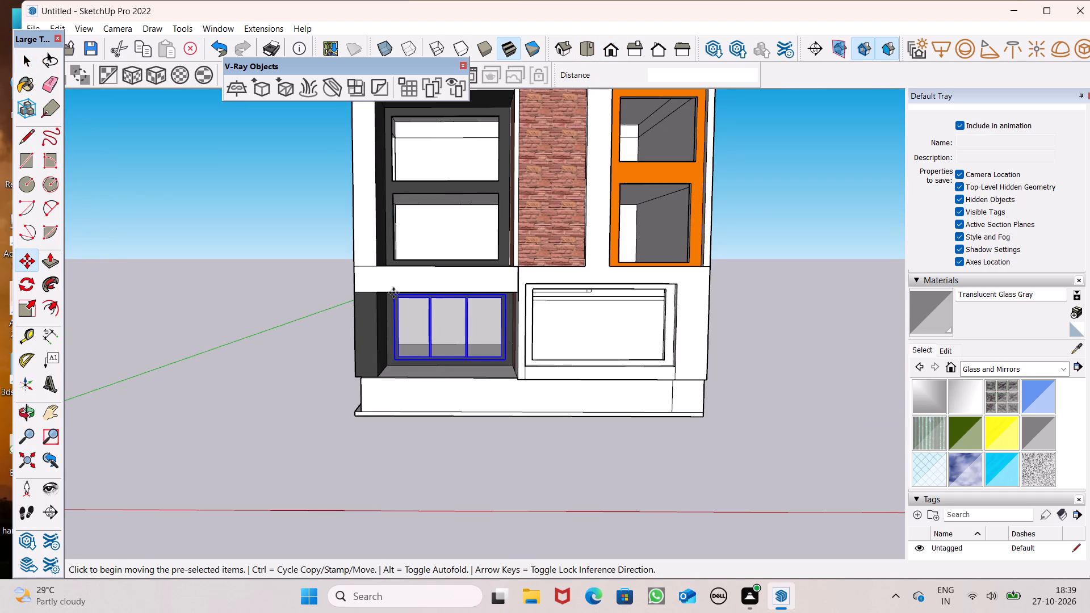
{"action": "left_click_drag", "start_coordinate": [505, 360], "coordinate": [493, 250]}
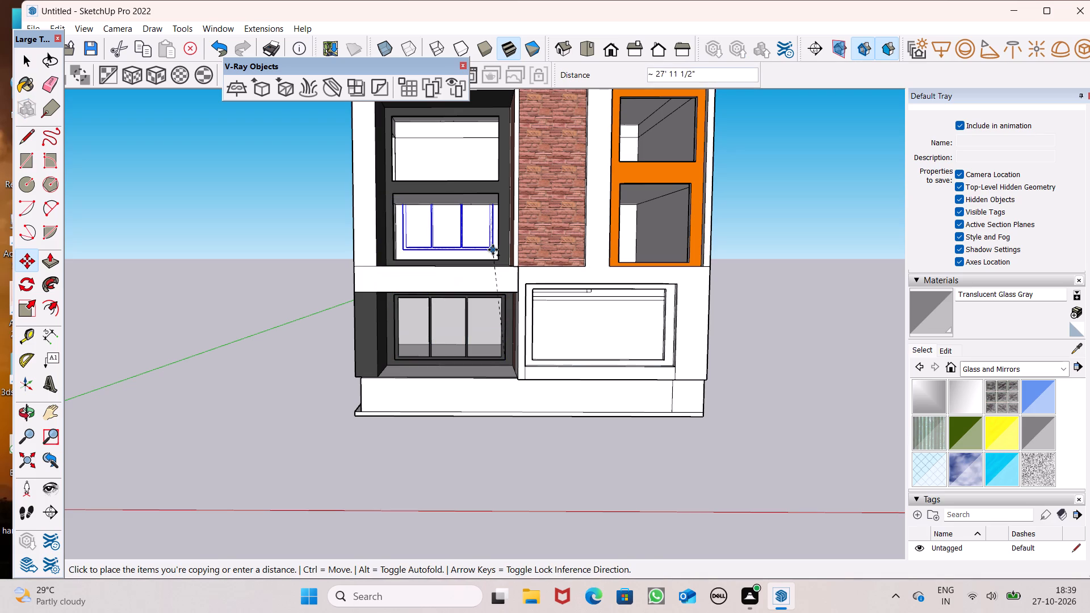
{"action": "left_click_drag", "start_coordinate": [493, 250], "coordinate": [496, 259]}
Shift the copied window slightly so its bottom corner meets the upper opening's lower corner beside the stone wall.
{"action": "scroll", "coordinate": [444, 216], "scroll_direction": "up", "scroll_amount": 9}
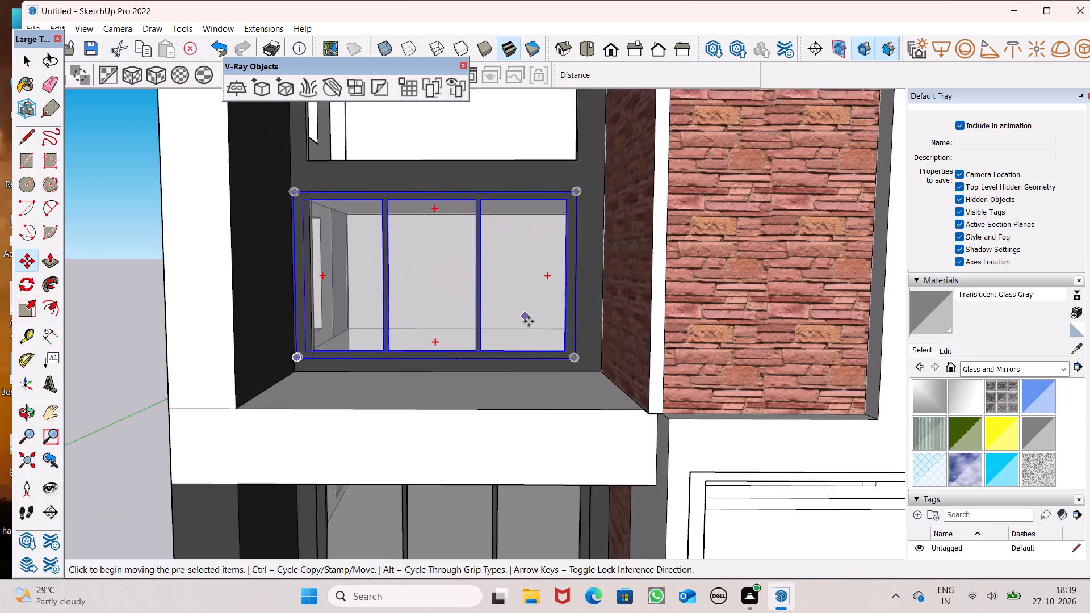
{"action": "scroll", "coordinate": [527, 325], "scroll_direction": "up", "scroll_amount": 1}
{"action": "middle_click_drag", "start_coordinate": [526, 326], "coordinate": [519, 346]}
{"action": "scroll", "coordinate": [547, 361], "scroll_direction": "up", "scroll_amount": 6}
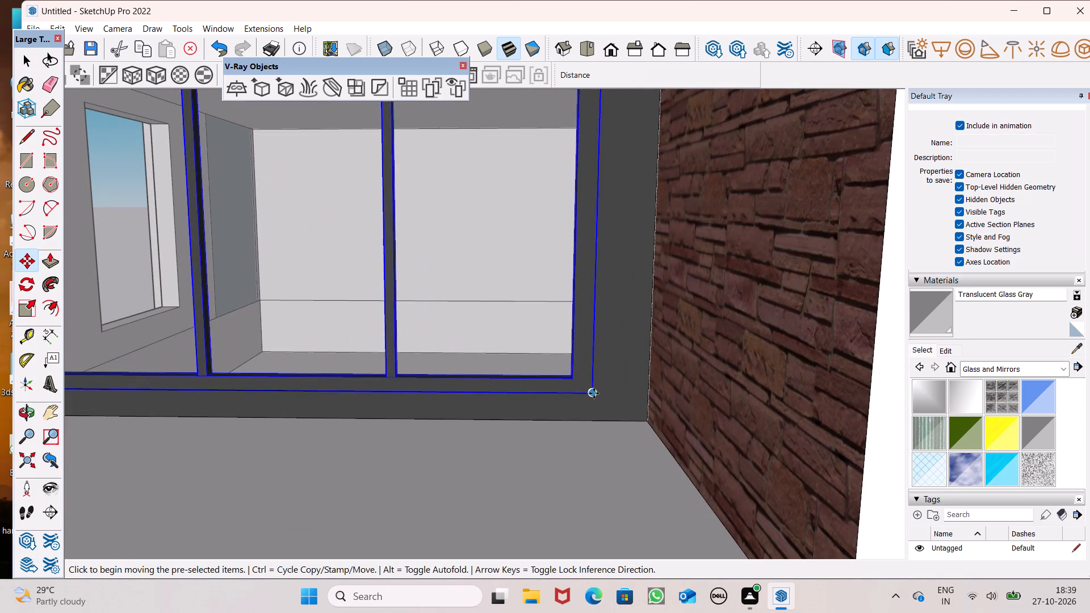
{"action": "left_click_drag", "start_coordinate": [592, 393], "coordinate": [585, 391]}
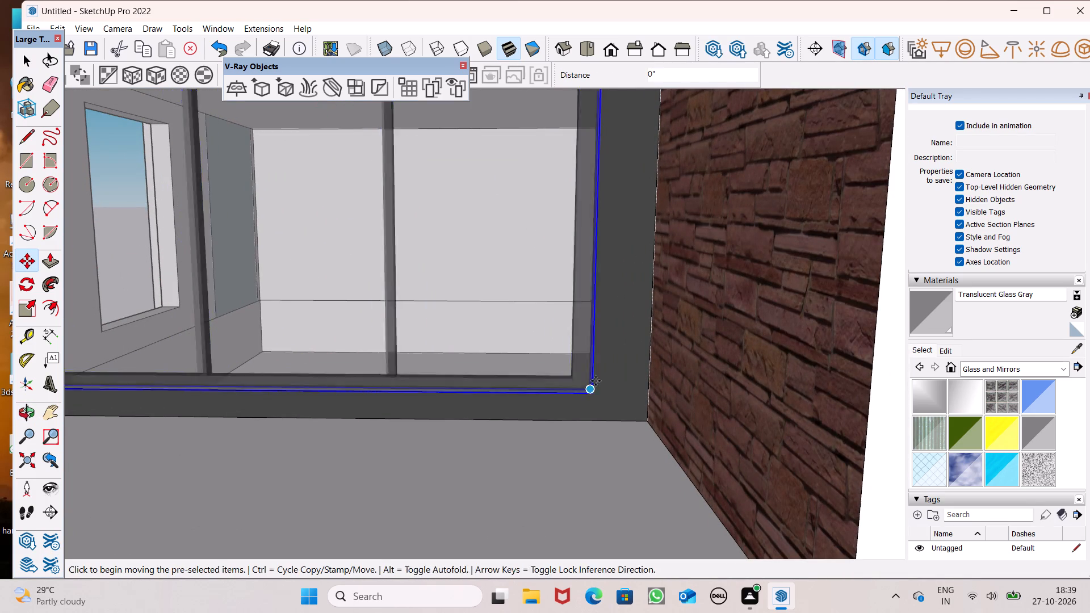
Scale the copied window down from its upper corner farthest from the stone wall, keeping the opposite lower corner fixed.
{"action": "scroll", "coordinate": [617, 373], "scroll_direction": "down", "scroll_amount": 7}
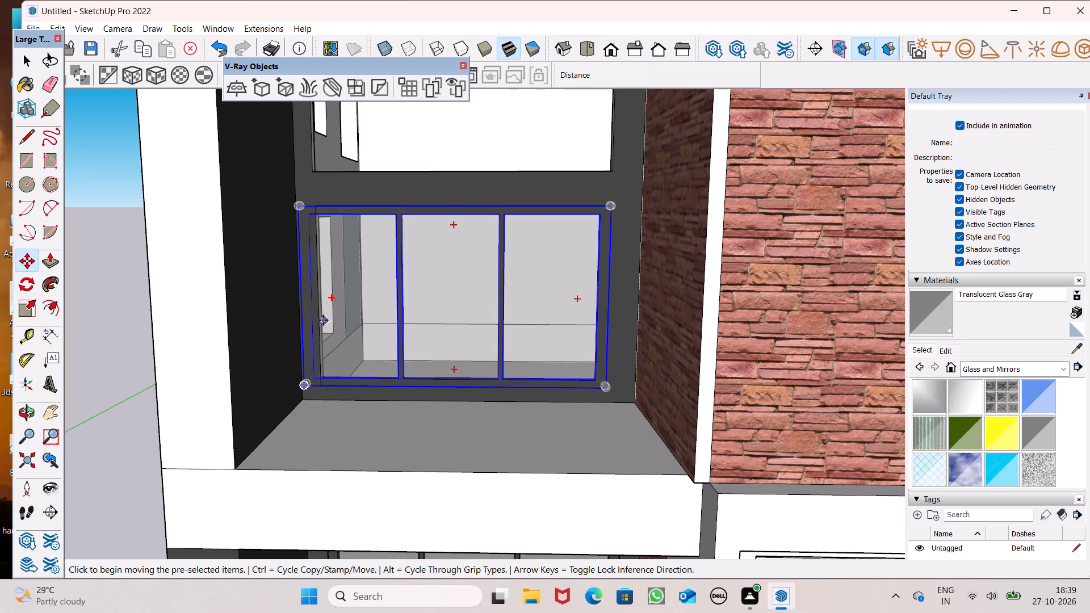
{"action": "key", "text": "space"}
{"action": "left_click", "coordinate": [27, 306]}
{"action": "scroll", "coordinate": [327, 261], "scroll_direction": "up", "scroll_amount": 3}
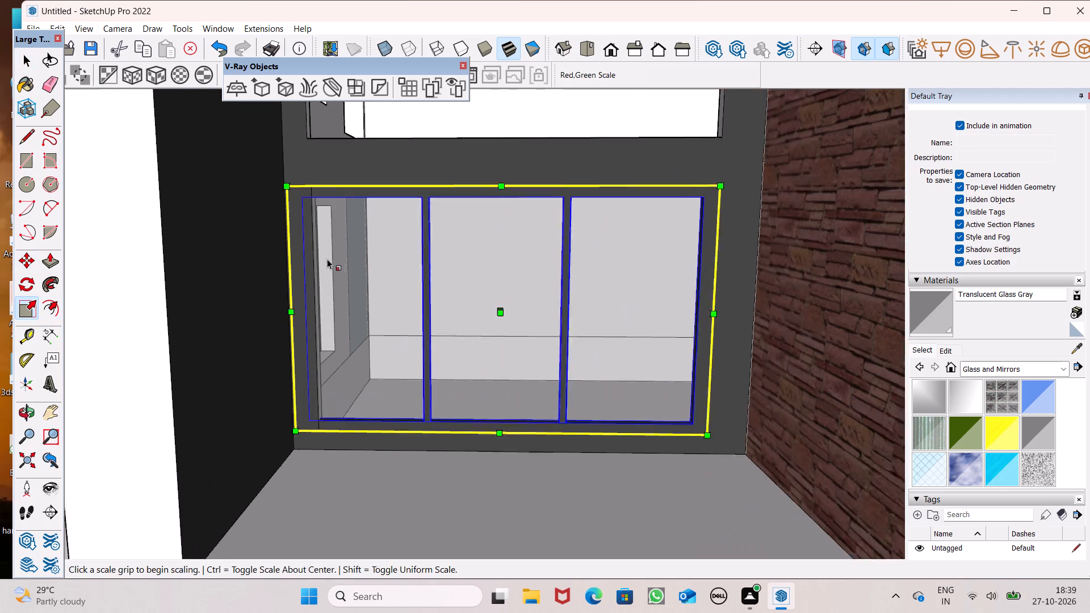
{"action": "scroll", "coordinate": [327, 259], "scroll_direction": "up", "scroll_amount": 1}
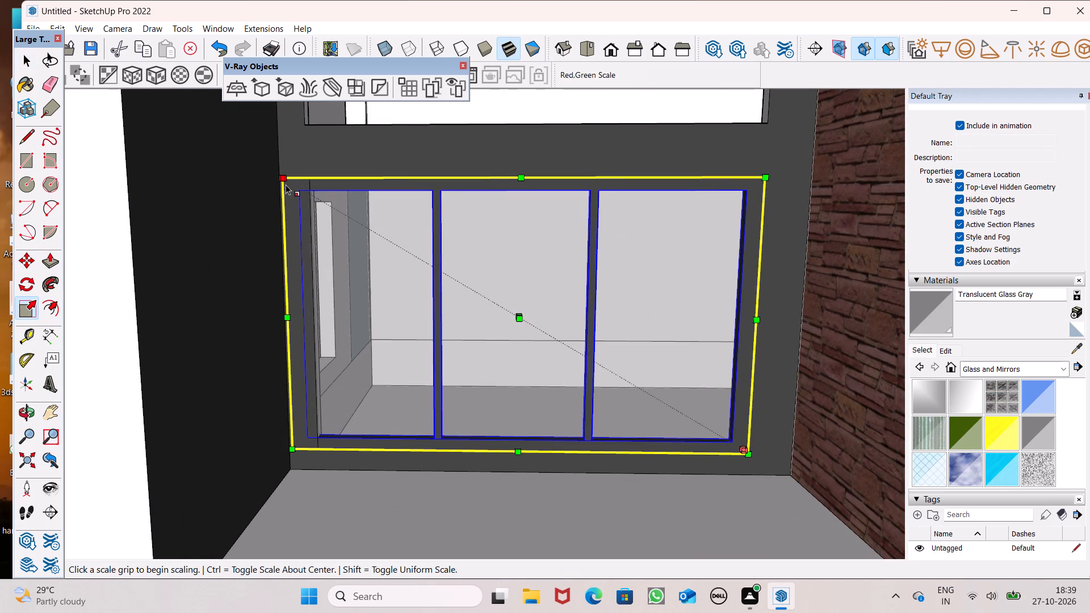
{"action": "left_click_drag", "start_coordinate": [284, 180], "coordinate": [330, 223]}
Scale the copied window's height by about 1.1 so its top rail reaches the opening's head.
{"action": "middle_click_drag", "start_coordinate": [355, 338], "coordinate": [408, 387]}
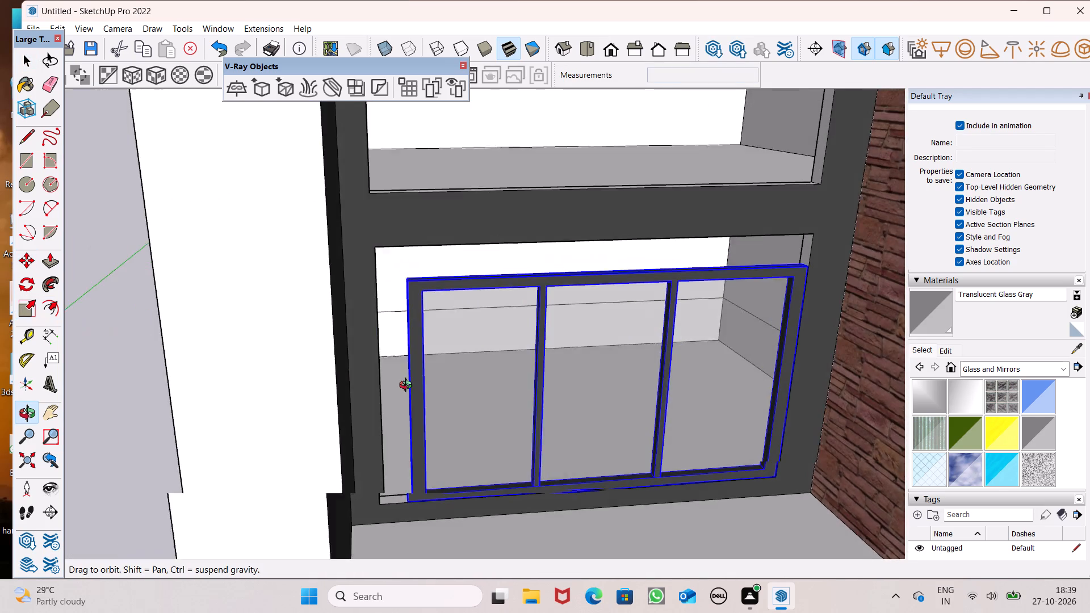
{"action": "middle_click_drag", "start_coordinate": [408, 387], "coordinate": [422, 408]}
{"action": "scroll", "coordinate": [609, 346], "scroll_direction": "up", "scroll_amount": 6}
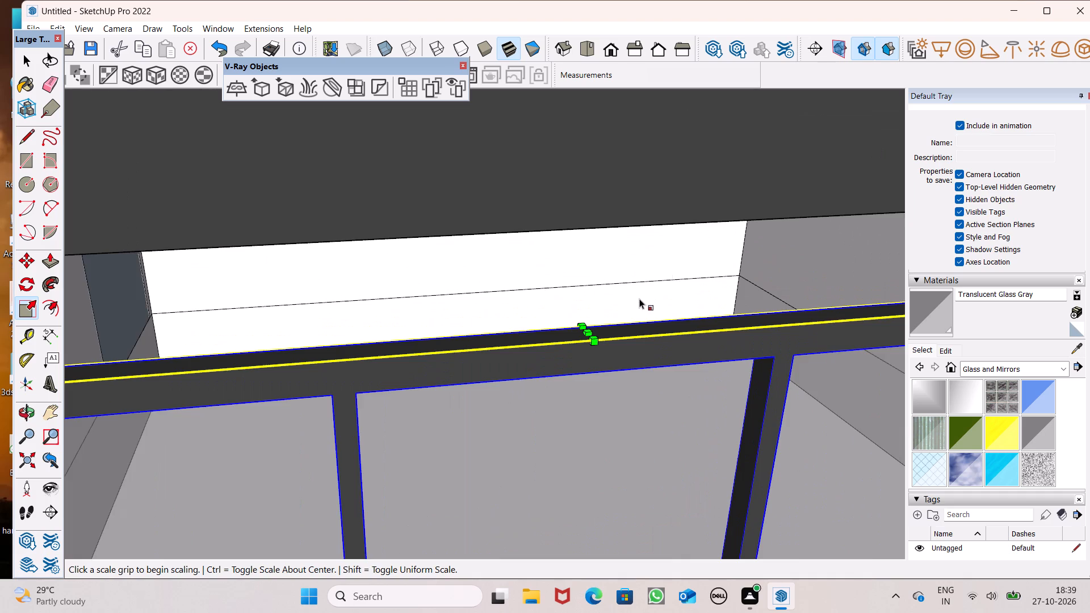
{"action": "scroll", "coordinate": [638, 300], "scroll_direction": "down", "scroll_amount": 2}
{"action": "left_click_drag", "start_coordinate": [592, 331], "coordinate": [593, 271]}
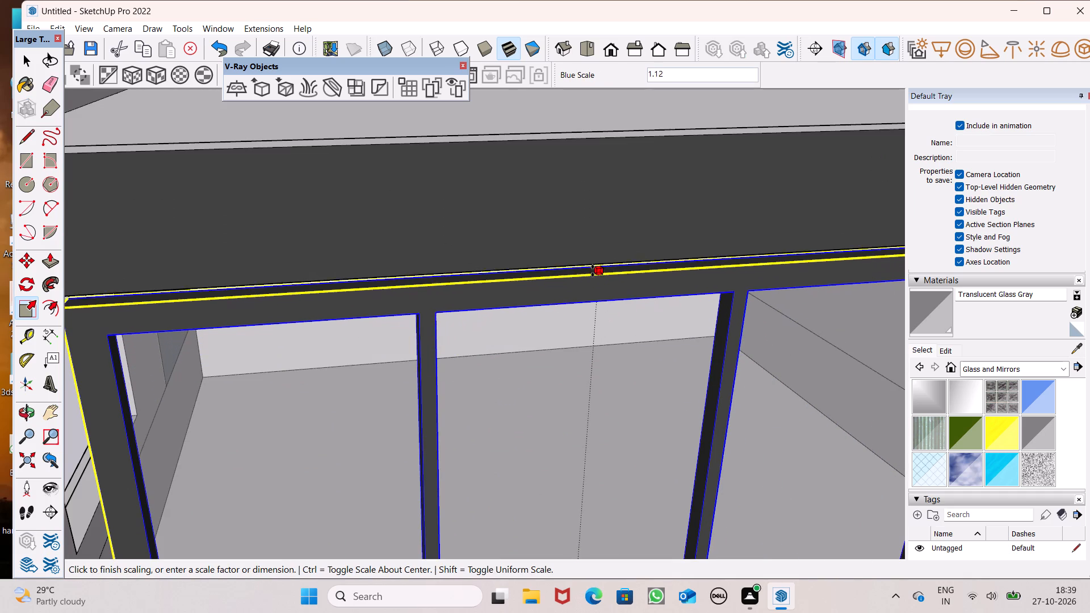
{"action": "left_click_drag", "start_coordinate": [593, 271], "coordinate": [590, 264]}
Widen the copied window from the stone-wall side until its frame meets the opening's far jamb.
{"action": "scroll", "coordinate": [568, 241], "scroll_direction": "down", "scroll_amount": 6}
{"action": "middle_click_drag", "start_coordinate": [311, 425], "coordinate": [341, 434]}
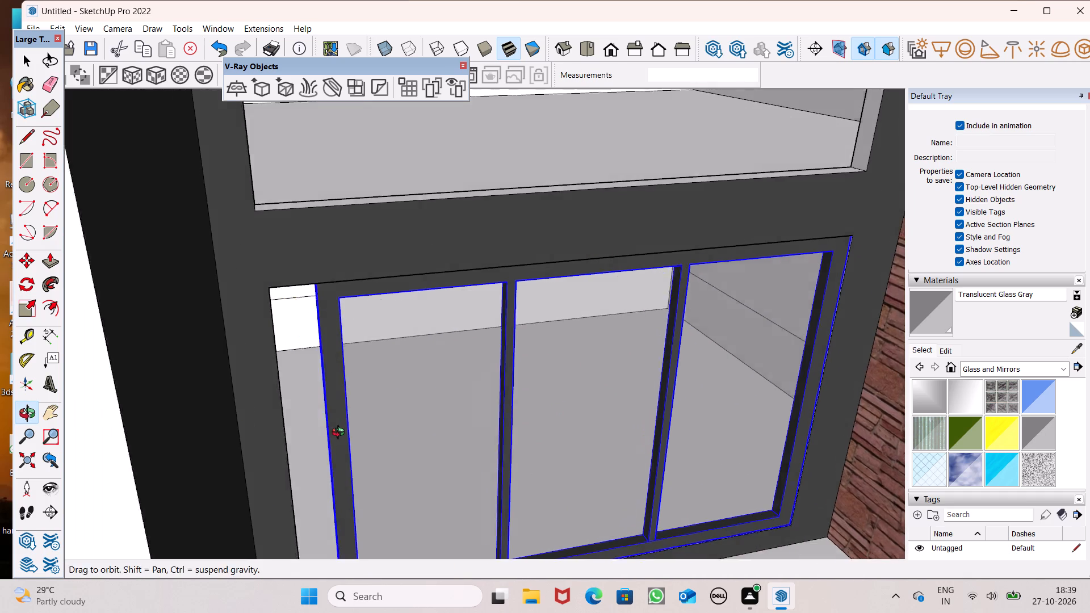
{"action": "middle_click_drag", "start_coordinate": [341, 434], "coordinate": [351, 434]}
{"action": "scroll", "coordinate": [342, 457], "scroll_direction": "up", "scroll_amount": 4}
{"action": "scroll", "coordinate": [349, 438], "scroll_direction": "down", "scroll_amount": 2}
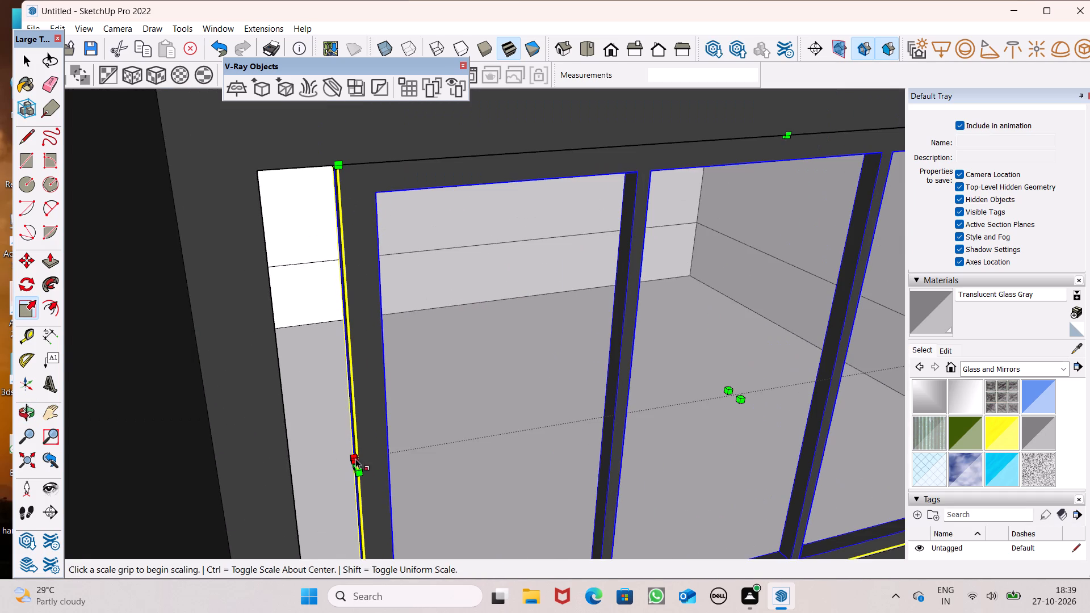
{"action": "left_click_drag", "start_coordinate": [354, 463], "coordinate": [291, 473]}
{"action": "scroll", "coordinate": [233, 382], "scroll_direction": "down", "scroll_amount": 4}
{"action": "scroll", "coordinate": [233, 381], "scroll_direction": "up", "scroll_amount": 1}
{"action": "scroll", "coordinate": [230, 378], "scroll_direction": "down", "scroll_amount": 2}
{"action": "key", "text": "space"}
{"action": "key", "text": "space"}
{"action": "scroll", "coordinate": [378, 272], "scroll_direction": "down", "scroll_amount": 11}
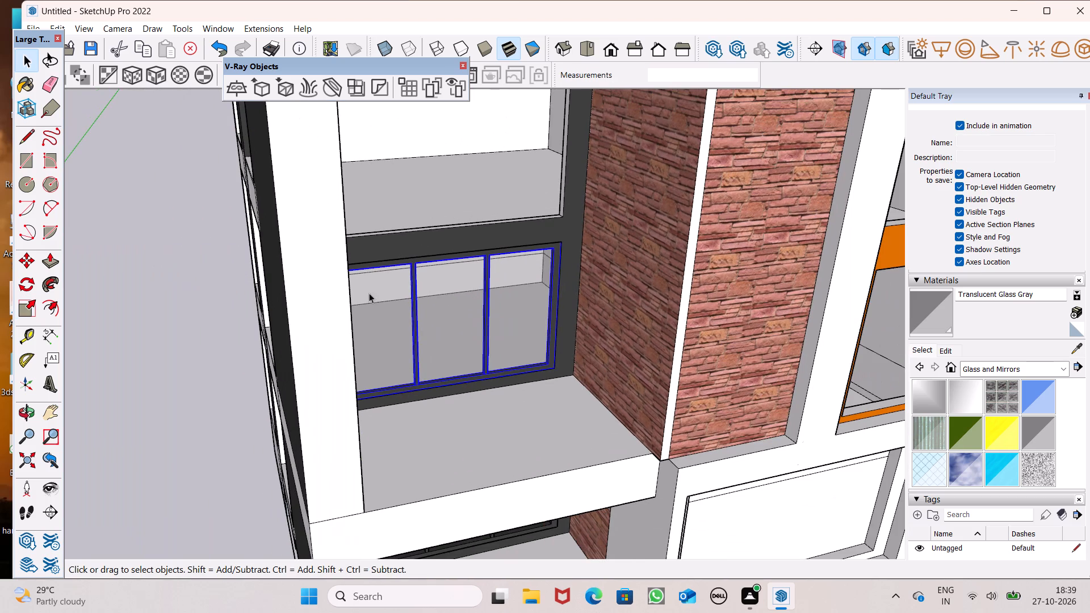
Copy the fitted three-pane window about 10' 1" straight up into the opening directly above, aligning their lower corners beside the stone wall.
{"action": "left_click", "coordinate": [167, 261]}
{"action": "middle_click_drag", "start_coordinate": [416, 339], "coordinate": [351, 255]}
{"action": "scroll", "coordinate": [351, 261], "scroll_direction": "up", "scroll_amount": 2}
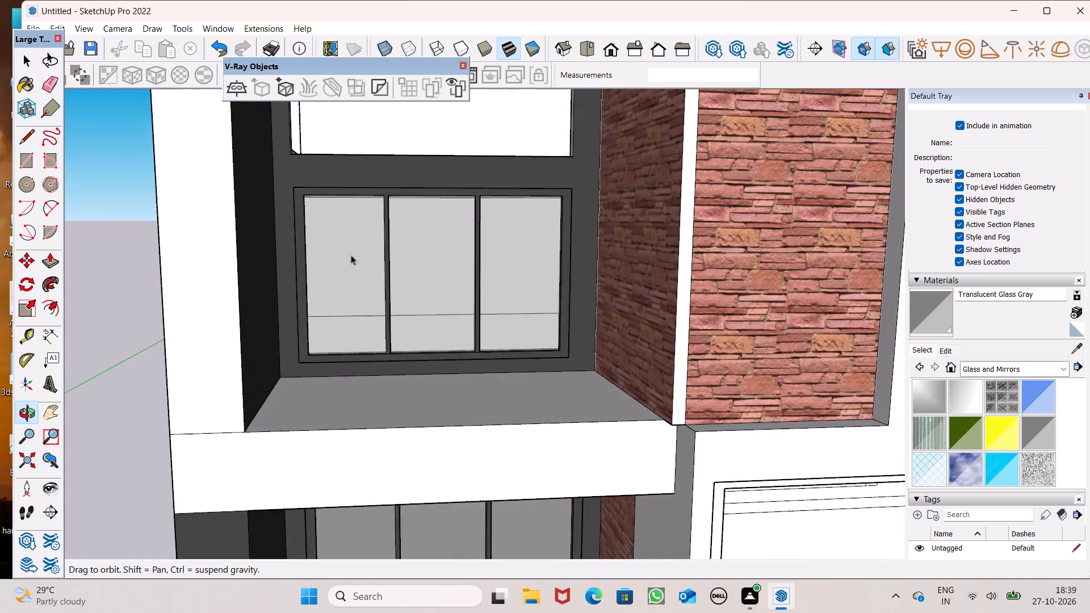
{"action": "scroll", "coordinate": [401, 354], "scroll_direction": "down", "scroll_amount": 12}
{"action": "scroll", "coordinate": [460, 249], "scroll_direction": "up", "scroll_amount": 7}
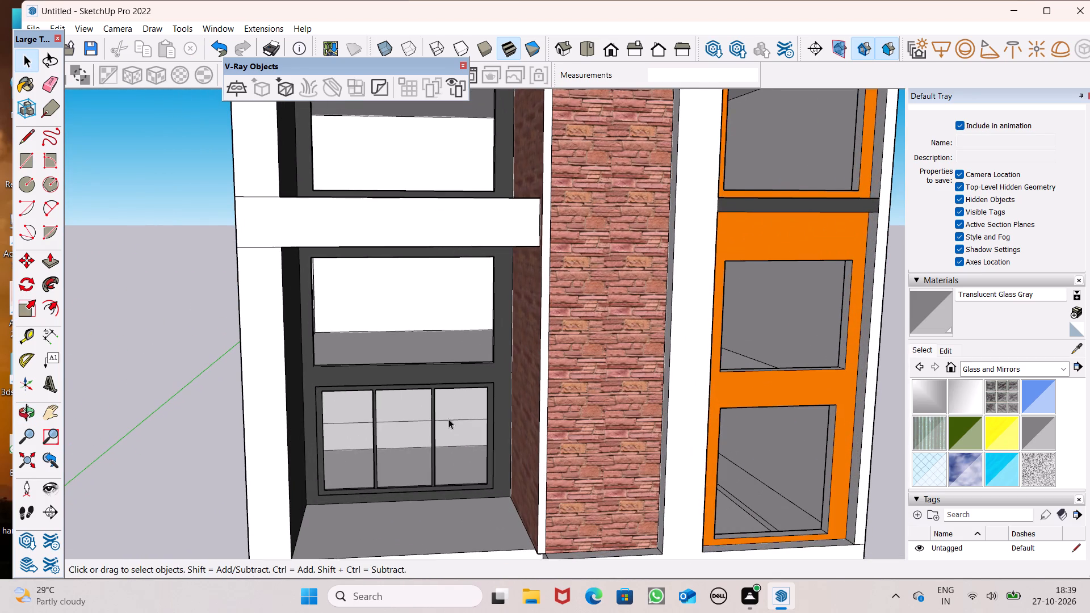
{"action": "left_click", "coordinate": [448, 419]}
{"action": "key", "text": "m"}
{"action": "key", "text": "Return"}
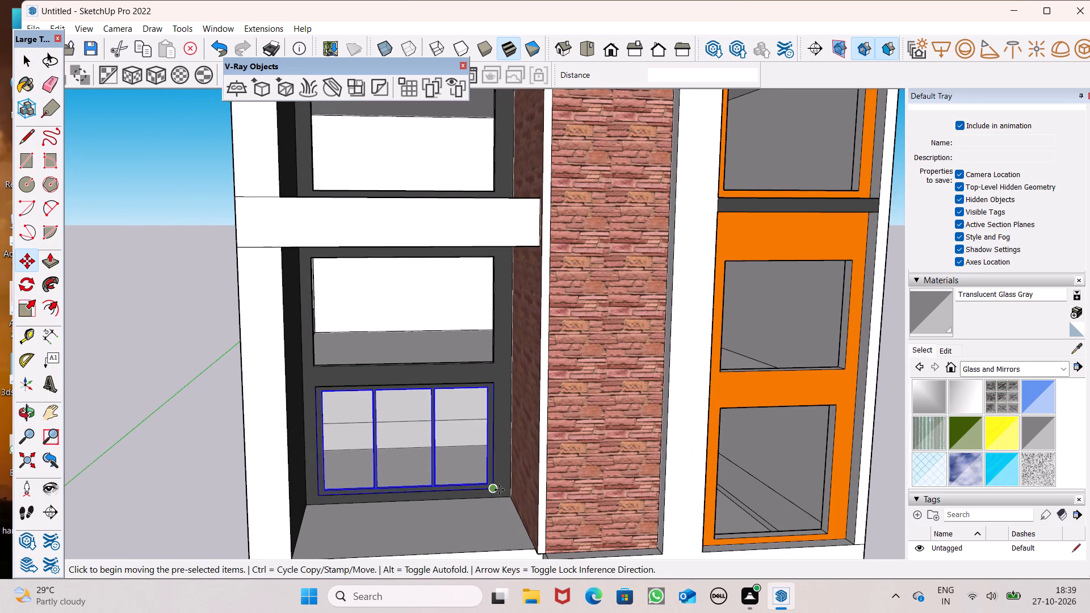
{"action": "left_click_drag", "start_coordinate": [494, 492], "coordinate": [493, 359]}
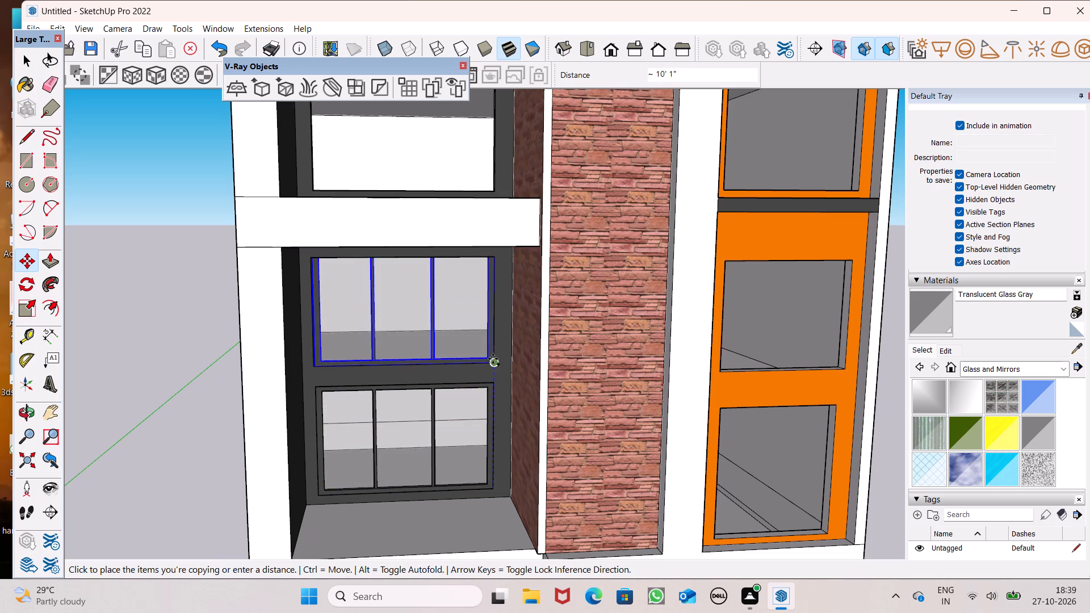
{"action": "left_click_drag", "start_coordinate": [493, 359], "coordinate": [492, 359]}
{"action": "scroll", "coordinate": [467, 359], "scroll_direction": "up", "scroll_amount": 12}
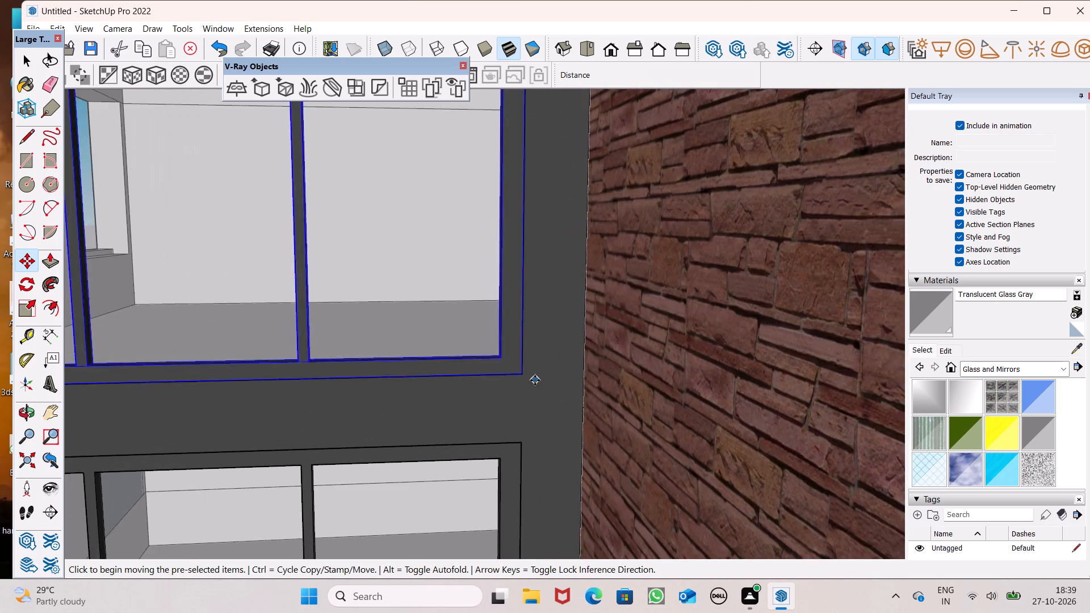
{"action": "scroll", "coordinate": [535, 380], "scroll_direction": "up", "scroll_amount": 5}
{"action": "key", "text": "space"}
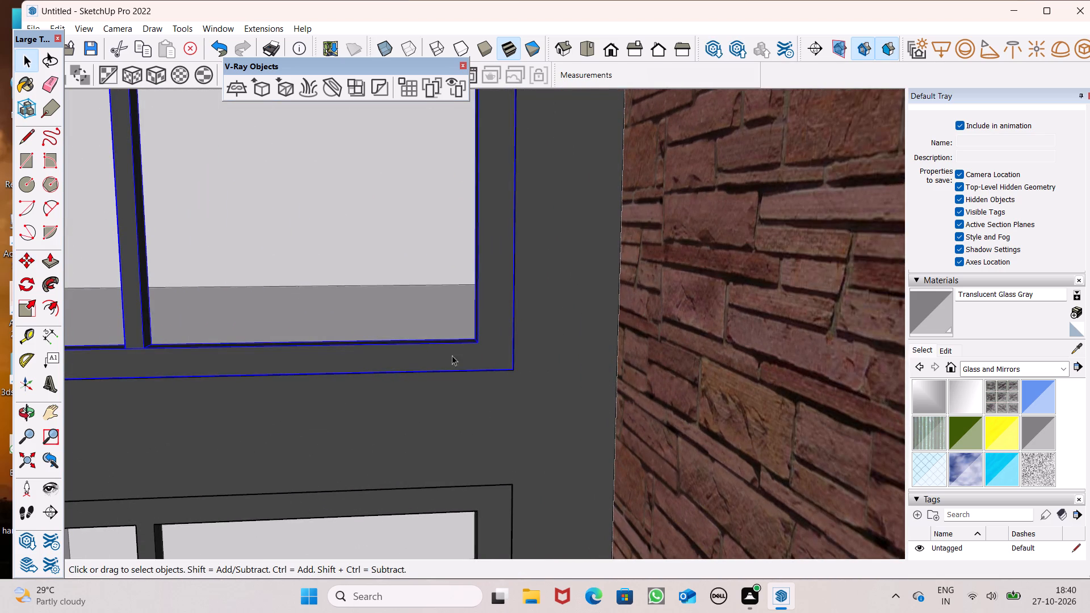
{"action": "key", "text": "space"}
{"action": "scroll", "coordinate": [406, 345], "scroll_direction": "down", "scroll_amount": 17}
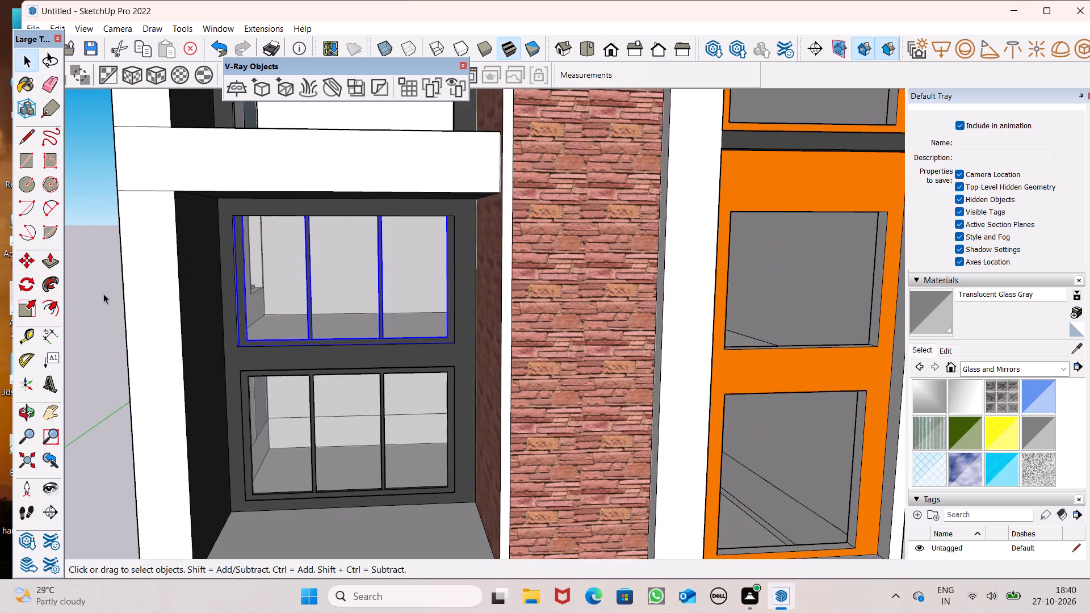
{"action": "left_click", "coordinate": [103, 293]}
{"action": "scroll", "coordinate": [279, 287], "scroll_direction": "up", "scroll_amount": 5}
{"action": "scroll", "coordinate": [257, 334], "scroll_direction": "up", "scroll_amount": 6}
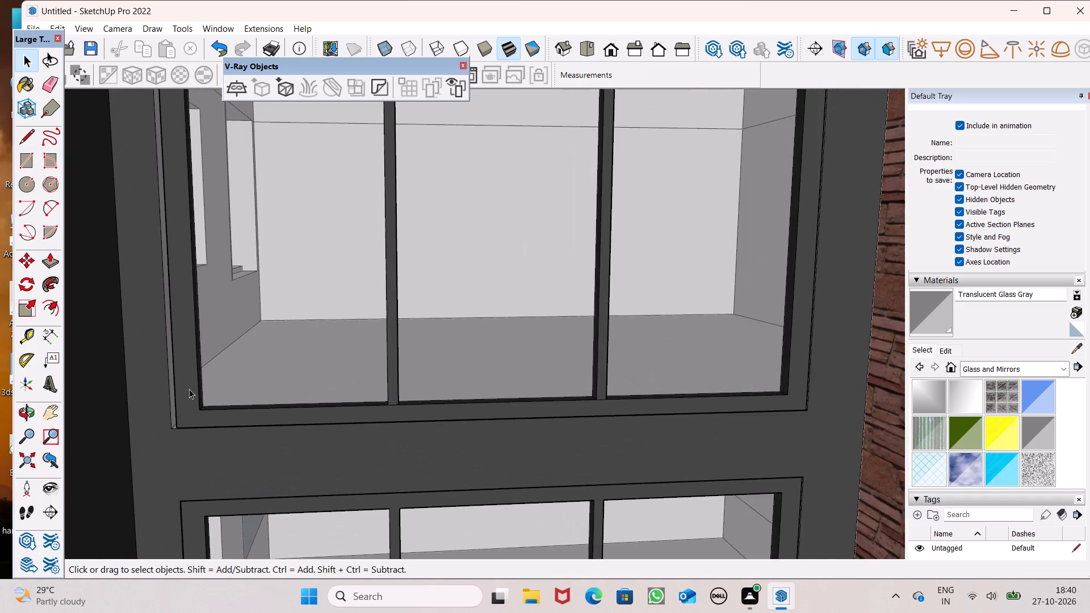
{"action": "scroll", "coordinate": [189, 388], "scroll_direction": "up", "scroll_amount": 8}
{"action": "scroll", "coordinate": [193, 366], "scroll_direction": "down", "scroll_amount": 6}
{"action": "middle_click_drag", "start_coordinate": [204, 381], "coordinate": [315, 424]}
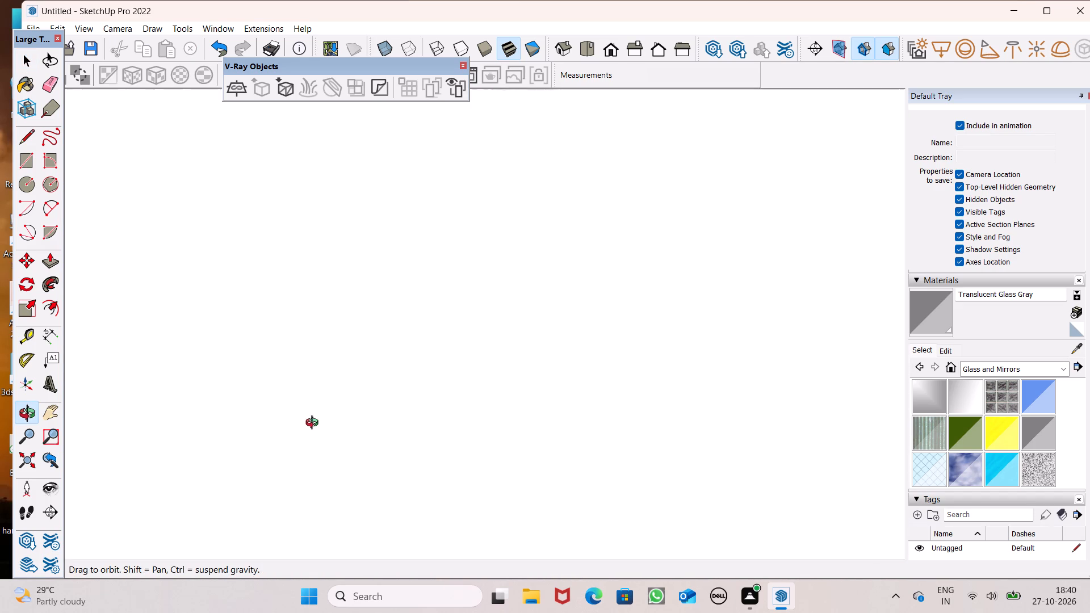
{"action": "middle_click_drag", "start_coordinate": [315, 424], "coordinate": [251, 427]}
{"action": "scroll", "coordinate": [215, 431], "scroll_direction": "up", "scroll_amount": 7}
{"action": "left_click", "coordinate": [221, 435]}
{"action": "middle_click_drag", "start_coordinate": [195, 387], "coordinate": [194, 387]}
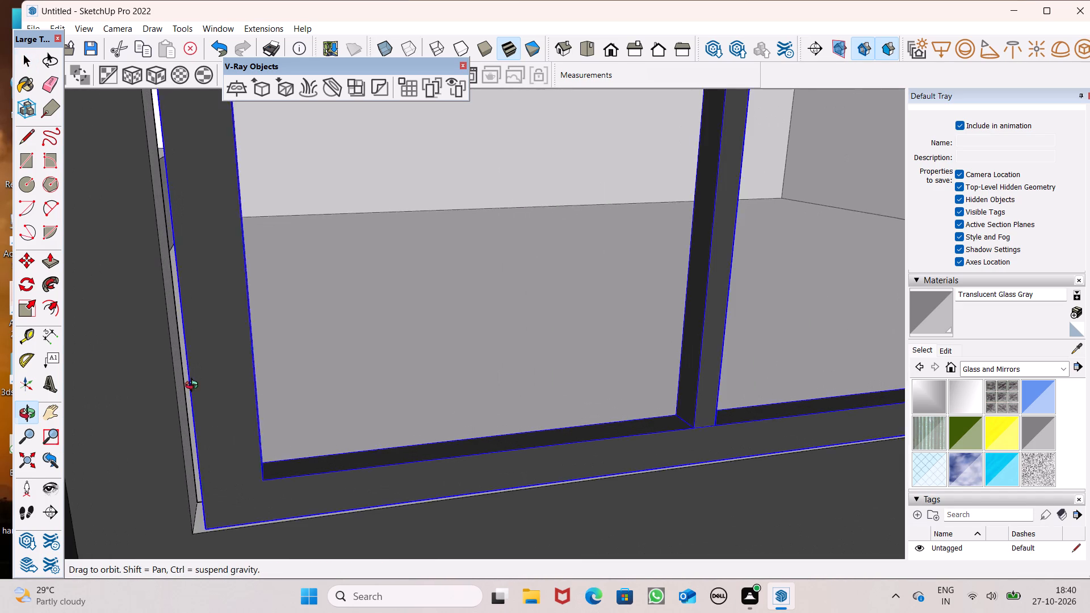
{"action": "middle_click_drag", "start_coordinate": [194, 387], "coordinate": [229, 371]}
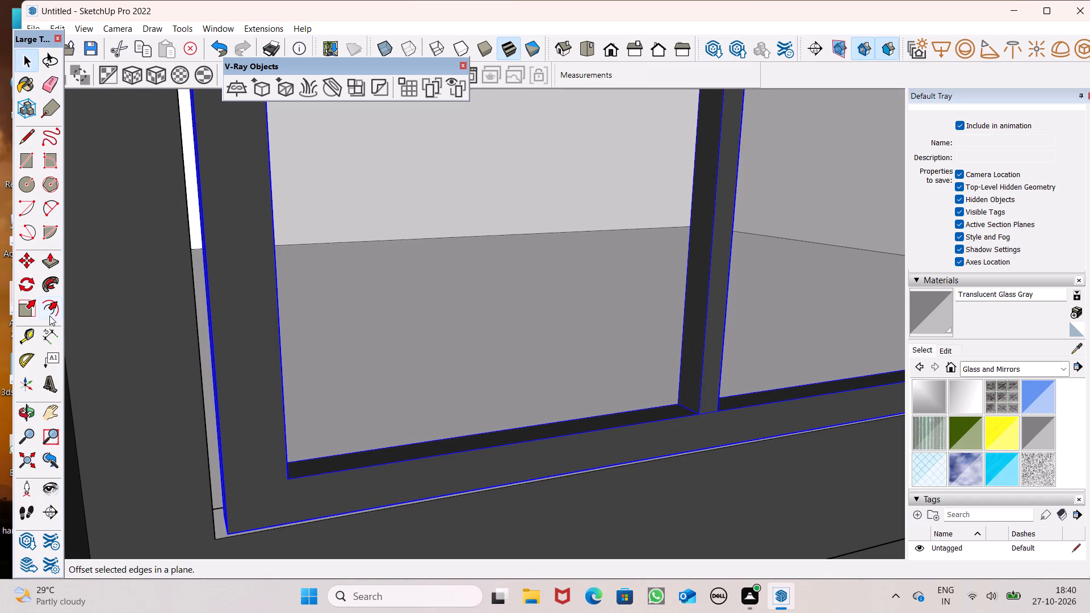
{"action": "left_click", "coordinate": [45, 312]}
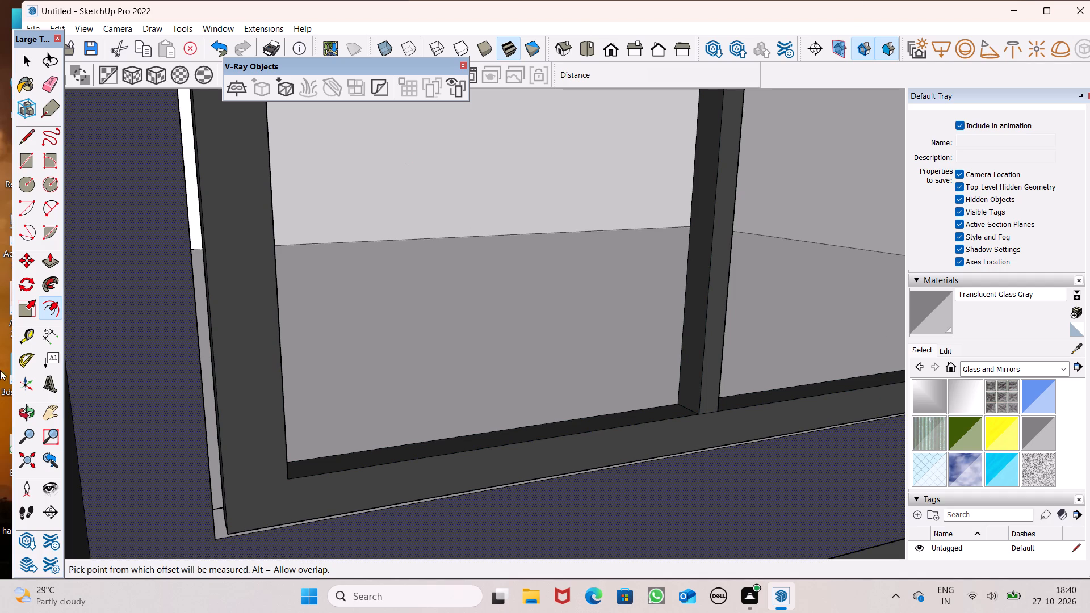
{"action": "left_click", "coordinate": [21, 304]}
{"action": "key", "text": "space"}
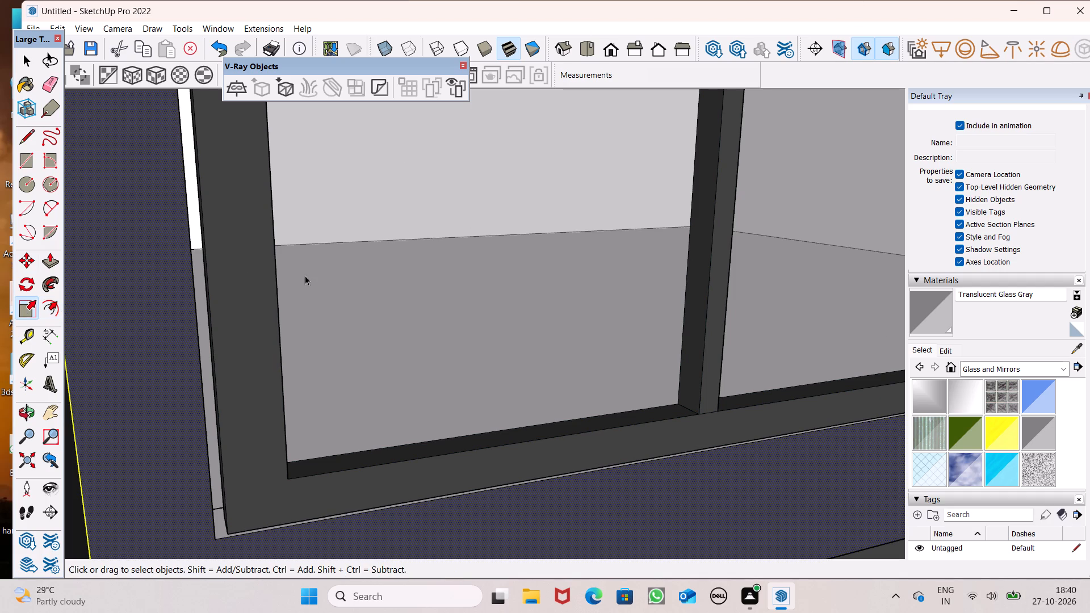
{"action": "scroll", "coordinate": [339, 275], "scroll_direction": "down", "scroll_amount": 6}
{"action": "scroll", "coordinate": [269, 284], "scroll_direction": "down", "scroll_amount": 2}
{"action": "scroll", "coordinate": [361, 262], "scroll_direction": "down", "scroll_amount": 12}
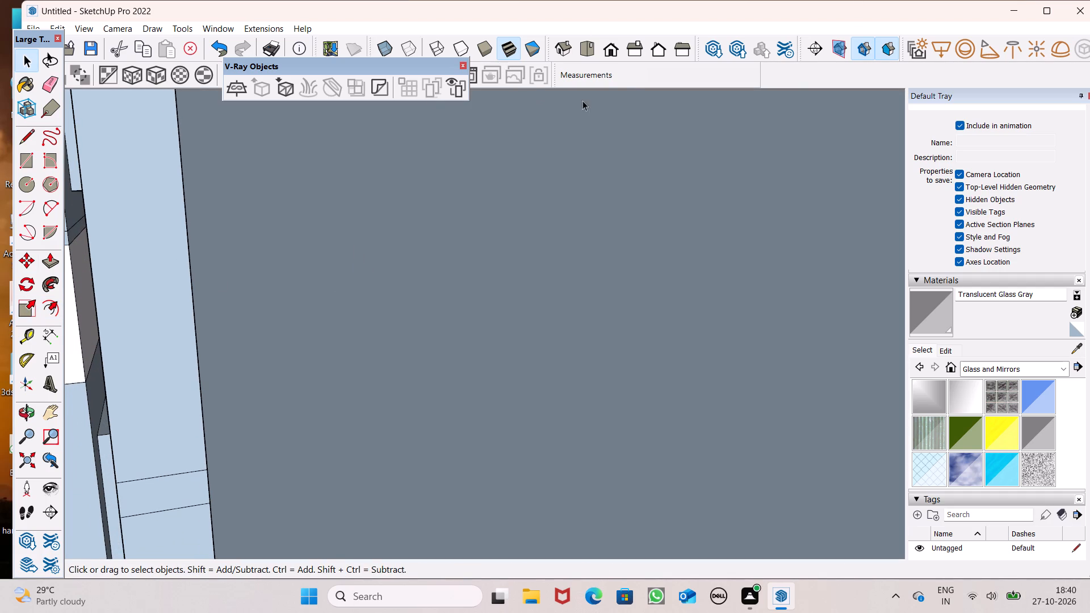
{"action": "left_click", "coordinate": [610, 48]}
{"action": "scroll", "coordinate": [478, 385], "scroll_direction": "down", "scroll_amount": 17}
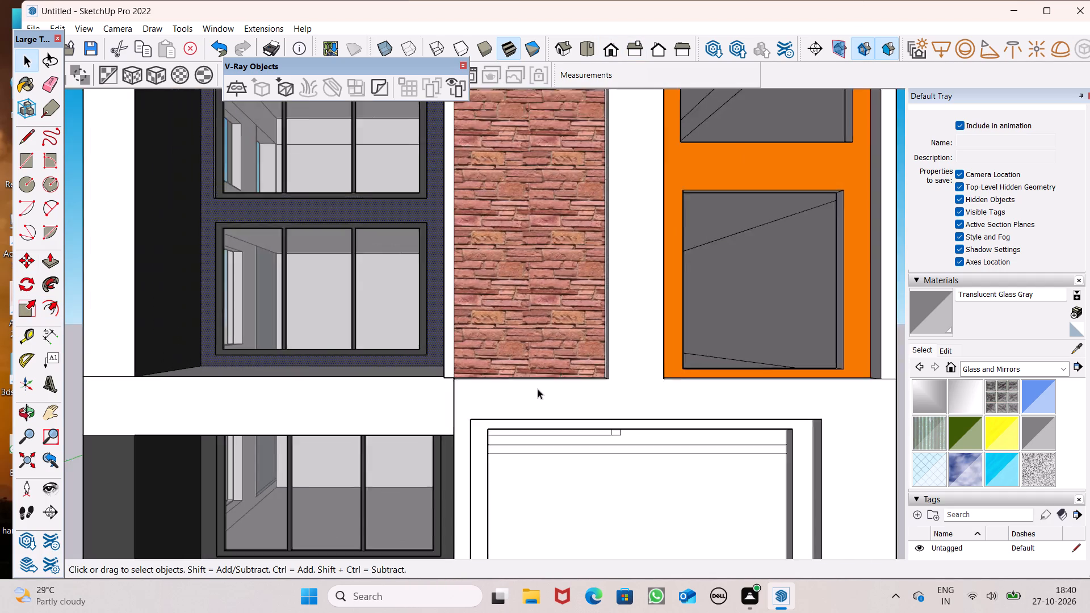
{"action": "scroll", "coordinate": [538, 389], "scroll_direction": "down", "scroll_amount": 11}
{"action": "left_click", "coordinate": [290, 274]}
Widen the new window copy slightly so its frame closes the gap at the jamb farthest from the stone wall.
{"action": "scroll", "coordinate": [463, 276], "scroll_direction": "up", "scroll_amount": 8}
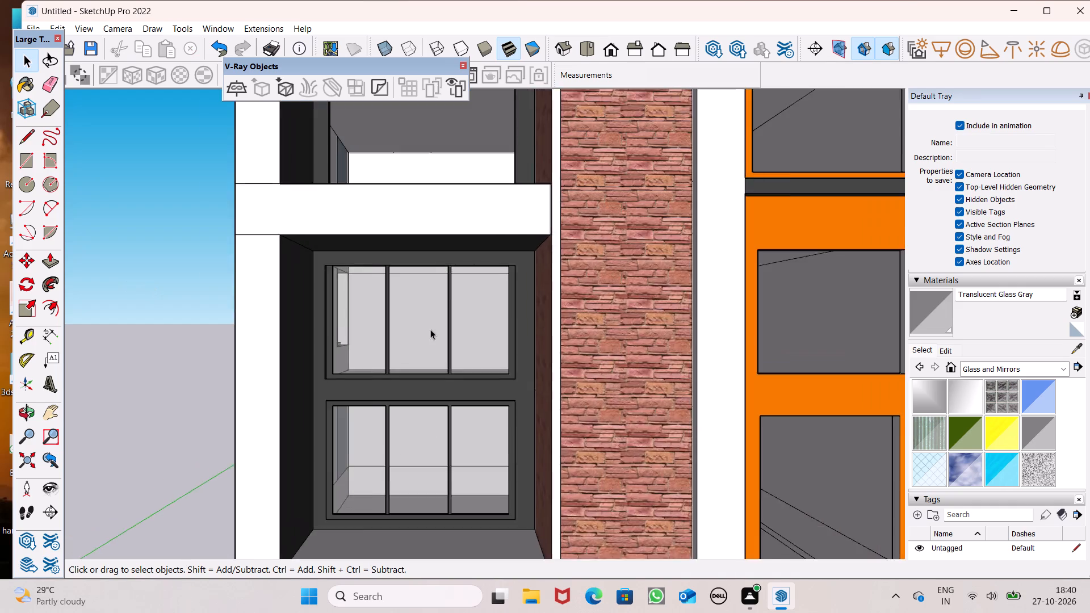
{"action": "scroll", "coordinate": [430, 329], "scroll_direction": "up", "scroll_amount": 1}
{"action": "middle_click_drag", "start_coordinate": [429, 329], "coordinate": [492, 403]}
{"action": "scroll", "coordinate": [347, 410], "scroll_direction": "up", "scroll_amount": 20}
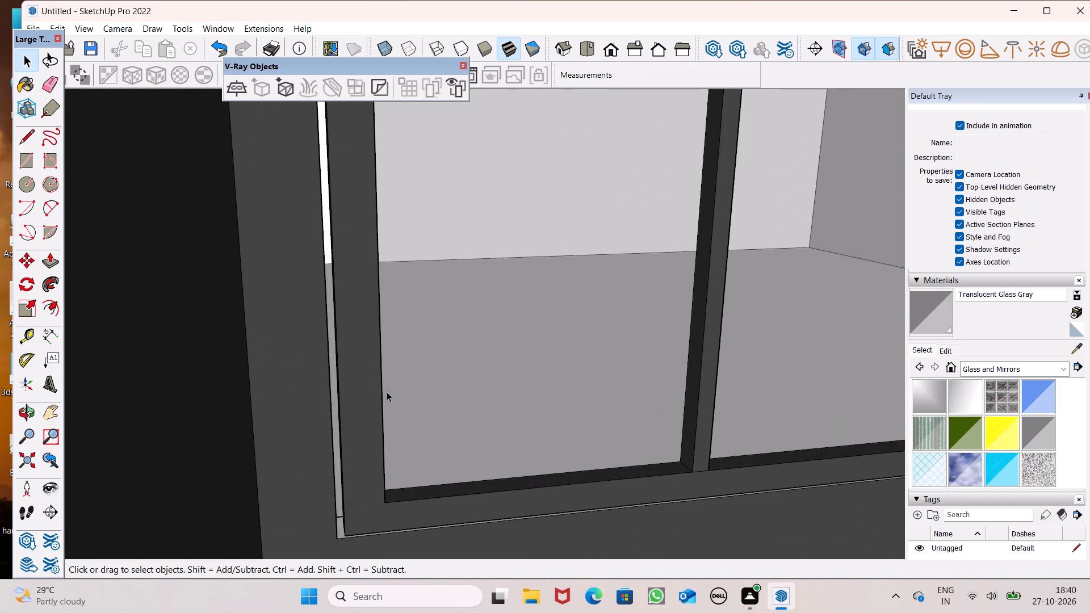
{"action": "left_click", "coordinate": [387, 392]}
{"action": "middle_click_drag", "start_coordinate": [419, 396], "coordinate": [443, 446]}
{"action": "middle_click_drag", "start_coordinate": [443, 446], "coordinate": [414, 453]}
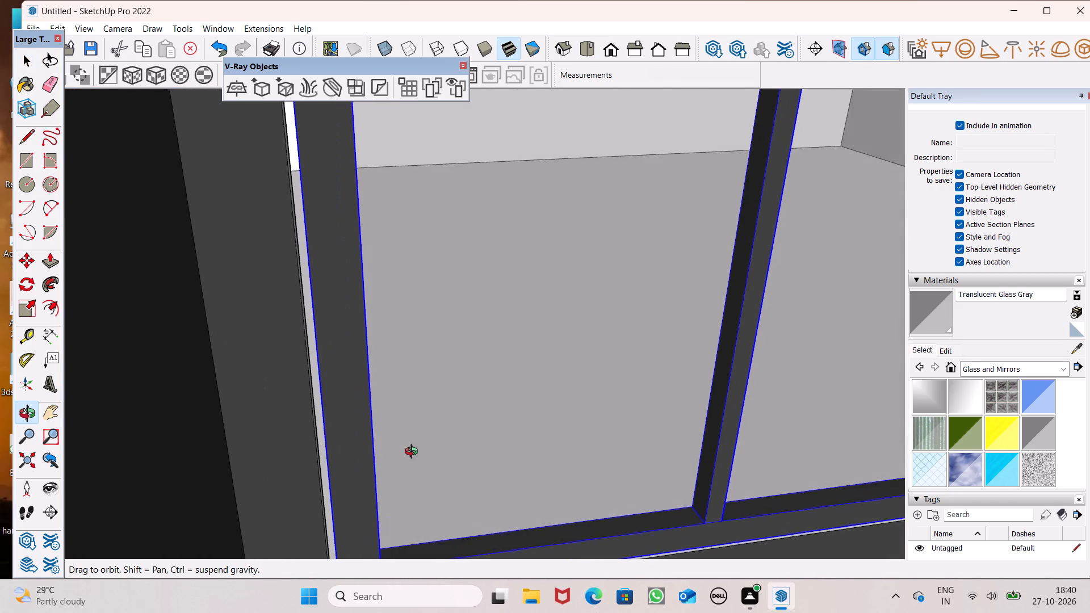
{"action": "middle_click_drag", "start_coordinate": [414, 453], "coordinate": [417, 460]}
{"action": "left_click", "coordinate": [19, 313]}
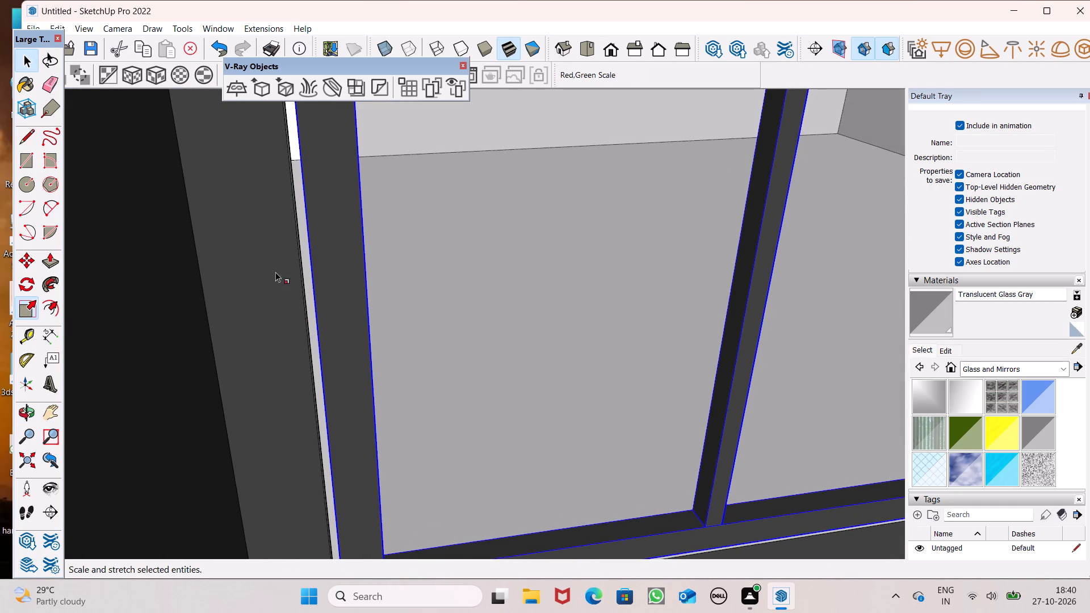
{"action": "middle_click_drag", "start_coordinate": [282, 270], "coordinate": [301, 303]}
{"action": "scroll", "coordinate": [356, 293], "scroll_direction": "up", "scroll_amount": 1}
{"action": "left_click_drag", "start_coordinate": [333, 308], "coordinate": [328, 311]}
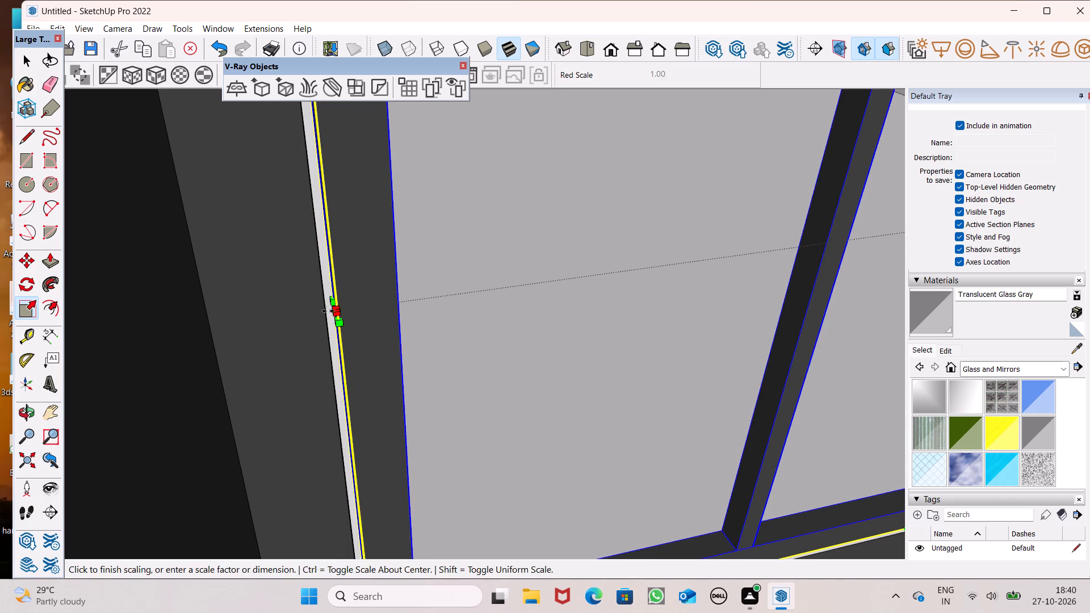
{"action": "left_click_drag", "start_coordinate": [328, 311], "coordinate": [308, 312]}
{"action": "scroll", "coordinate": [406, 360], "scroll_direction": "down", "scroll_amount": 13}
{"action": "key", "text": "space"}
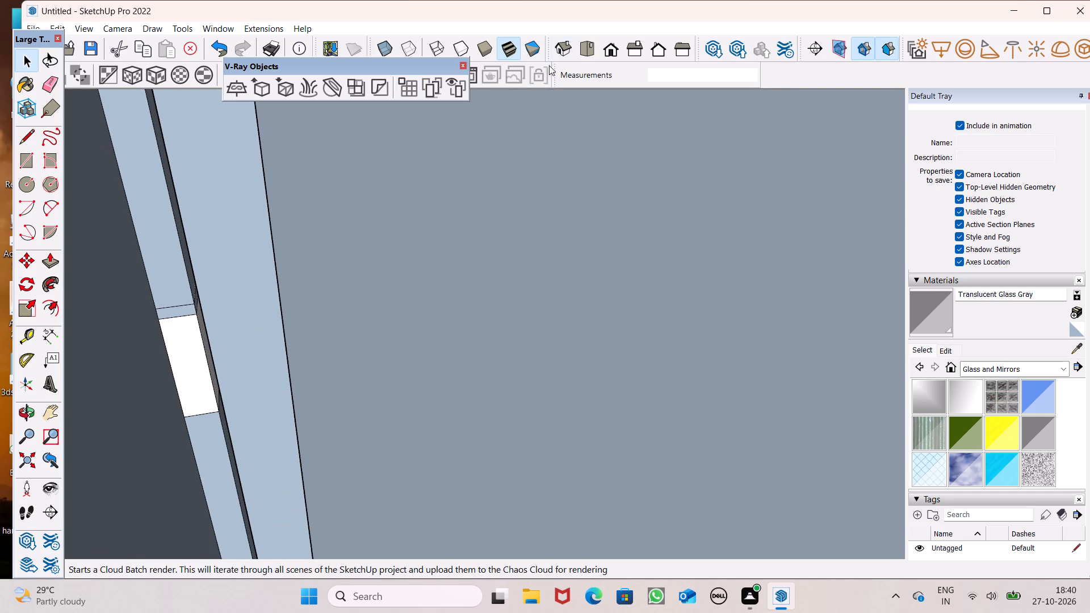
{"action": "left_click", "coordinate": [615, 57]}
{"action": "scroll", "coordinate": [496, 339], "scroll_direction": "down", "scroll_amount": 20}
{"action": "scroll", "coordinate": [496, 339], "scroll_direction": "down", "scroll_amount": 1}
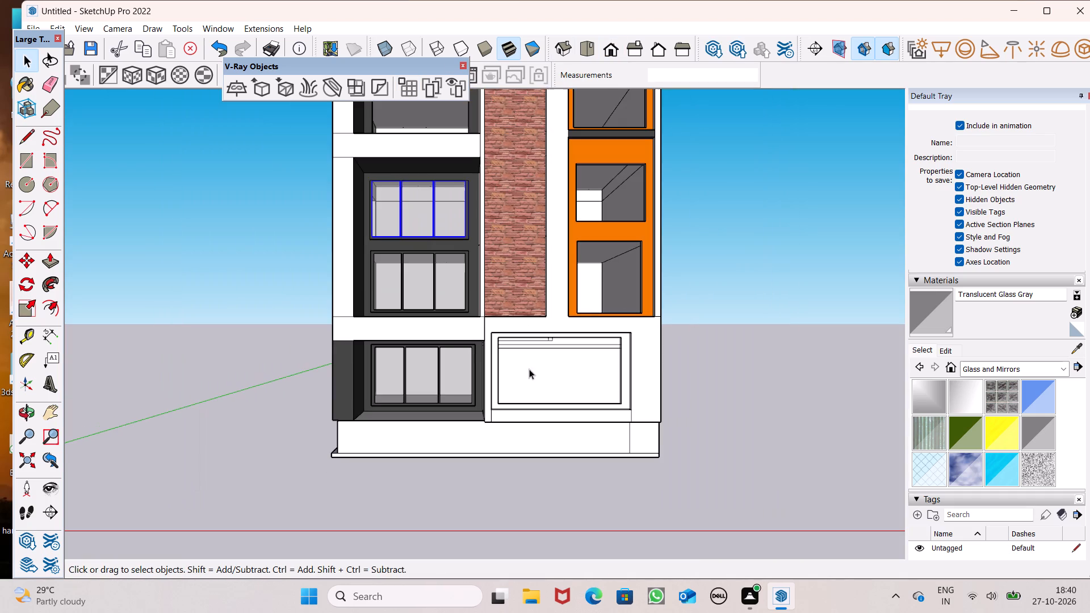
Copy the widened window about 13' 1/2" up into the top-floor opening in the dark facade, matching the lower corner beside the stone wall.
{"action": "left_click", "coordinate": [203, 189]}
{"action": "middle_click_drag", "start_coordinate": [488, 192], "coordinate": [475, 273]}
{"action": "scroll", "coordinate": [437, 356], "scroll_direction": "down", "scroll_amount": 3}
{"action": "scroll", "coordinate": [385, 94], "scroll_direction": "up", "scroll_amount": 2}
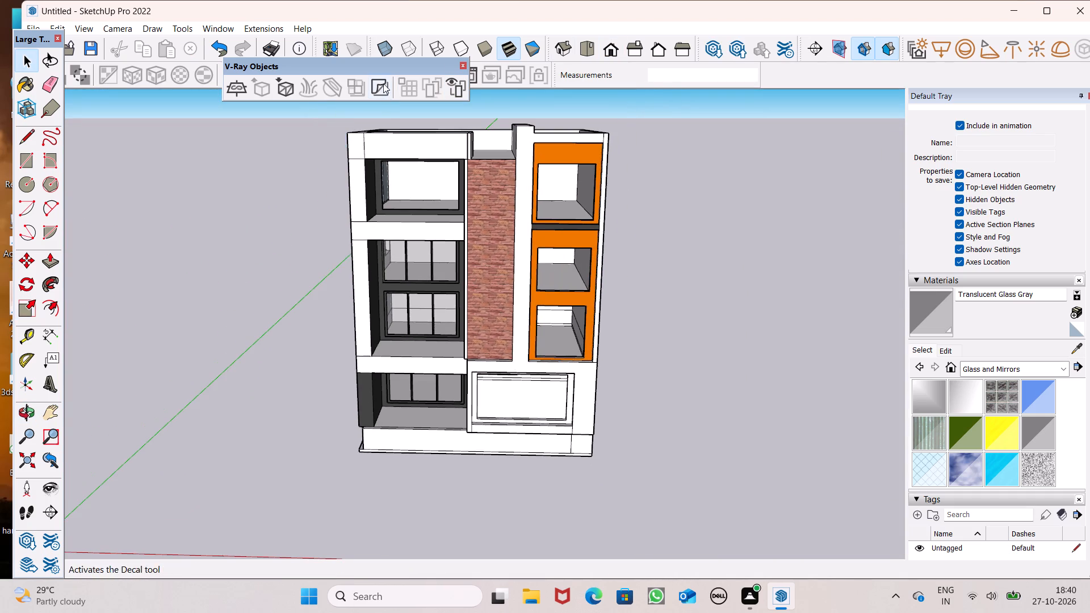
{"action": "scroll", "coordinate": [383, 83], "scroll_direction": "up", "scroll_amount": 4}
{"action": "scroll", "coordinate": [387, 139], "scroll_direction": "up", "scroll_amount": 6}
{"action": "left_click", "coordinate": [431, 361]}
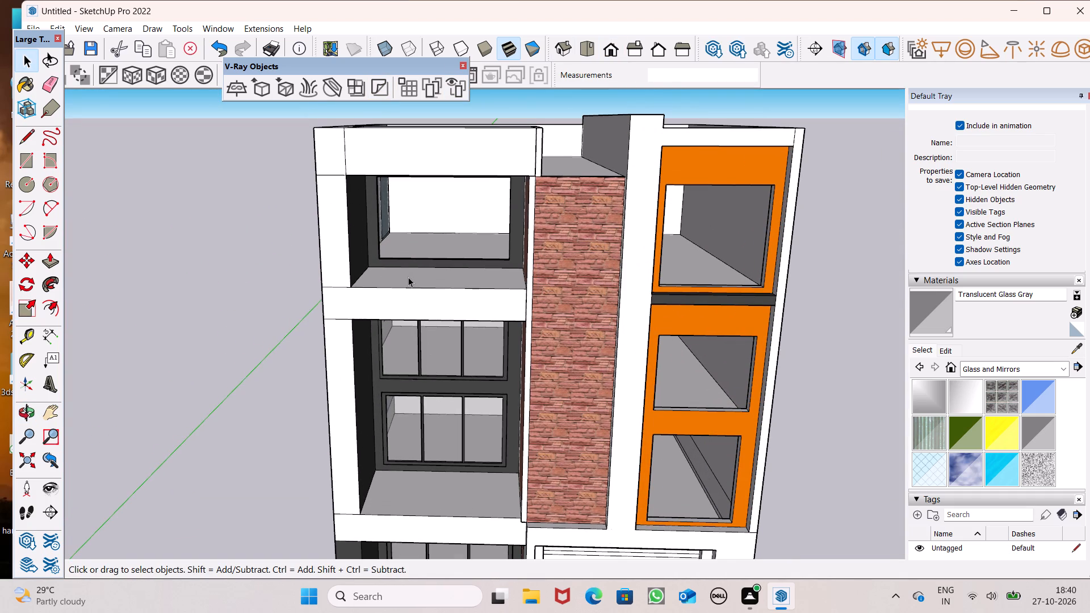
{"action": "key", "text": "m"}
{"action": "key", "text": "Return"}
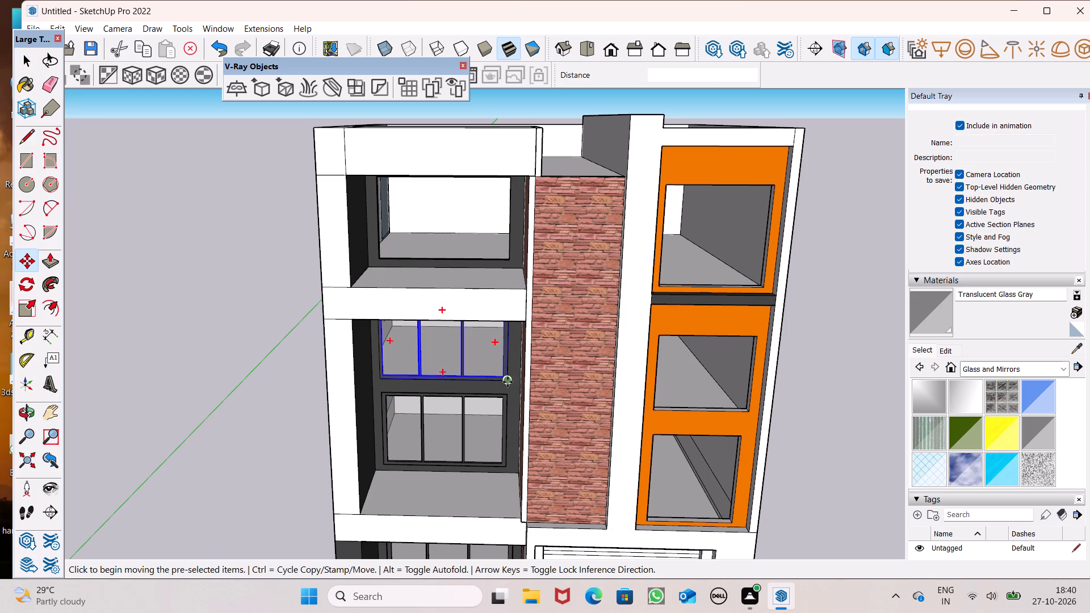
{"action": "left_click_drag", "start_coordinate": [508, 382], "coordinate": [506, 256]}
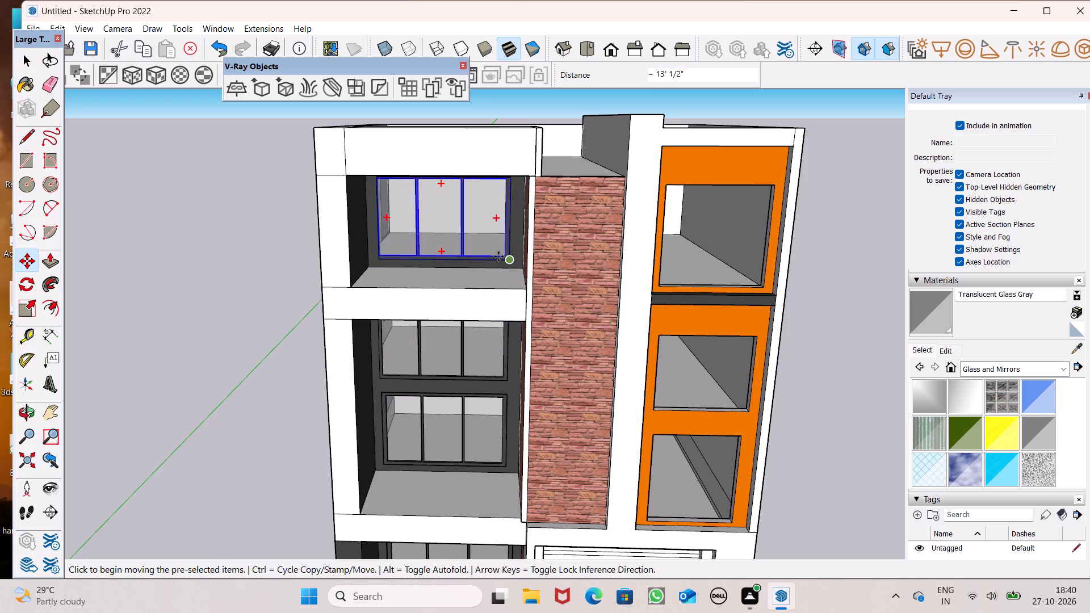
{"action": "key", "text": "space"}
{"action": "left_click", "coordinate": [224, 195]}
Examine how the copied windows' frames fit their openings in the dark facade, checking the edges and lower corners.
{"action": "middle_click_drag", "start_coordinate": [351, 251], "coordinate": [376, 175]}
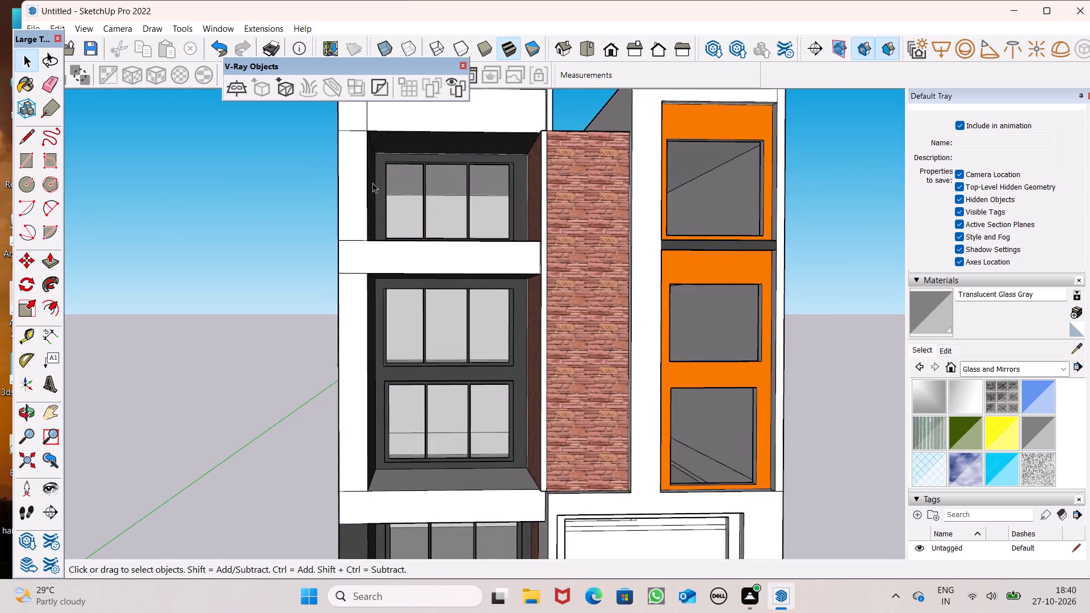
{"action": "scroll", "coordinate": [384, 192], "scroll_direction": "up", "scroll_amount": 13}
{"action": "middle_click_drag", "start_coordinate": [401, 268], "coordinate": [351, 310]}
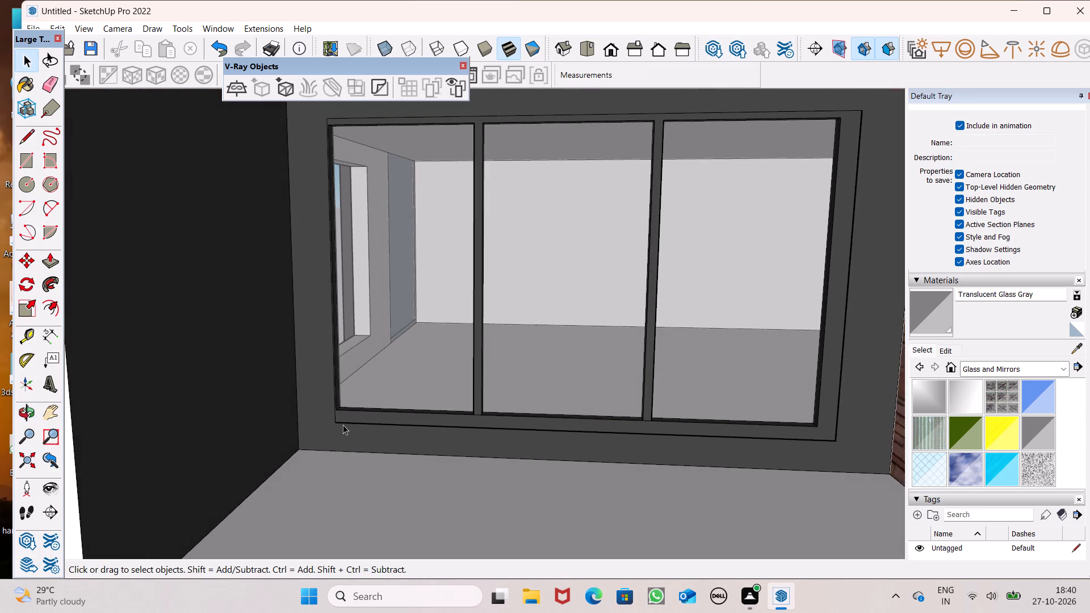
{"action": "left_click", "coordinate": [338, 419]}
{"action": "middle_click_drag", "start_coordinate": [382, 416], "coordinate": [294, 408]}
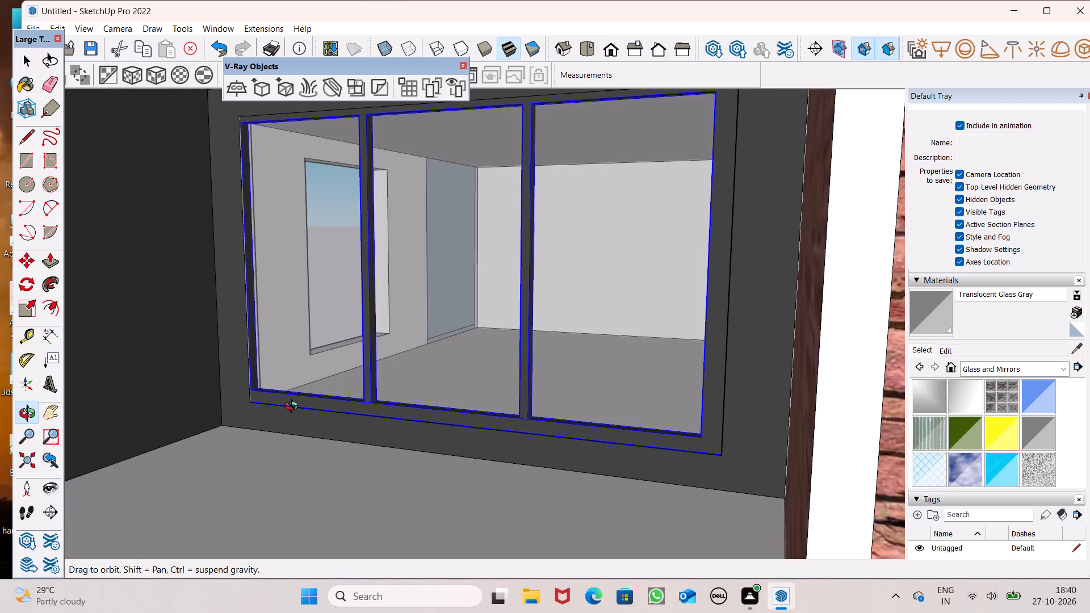
{"action": "middle_click_drag", "start_coordinate": [294, 408], "coordinate": [417, 393]}
{"action": "scroll", "coordinate": [417, 393], "scroll_direction": "up", "scroll_amount": 1}
{"action": "key", "text": "space"}
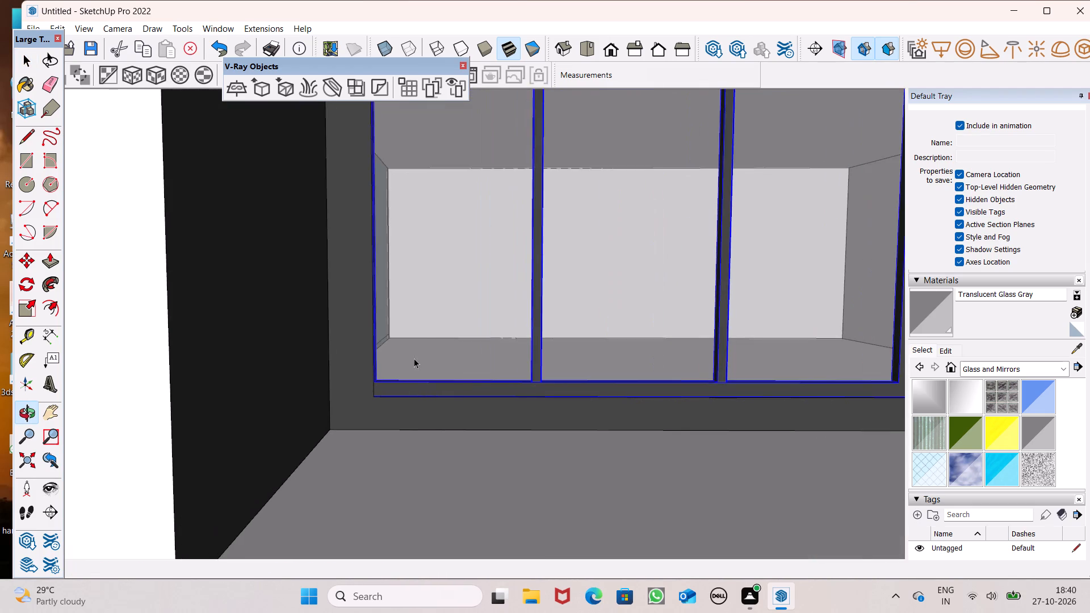
{"action": "scroll", "coordinate": [423, 350], "scroll_direction": "down", "scroll_amount": 5}
{"action": "left_click", "coordinate": [119, 331]}
{"action": "scroll", "coordinate": [353, 356], "scroll_direction": "up", "scroll_amount": 7}
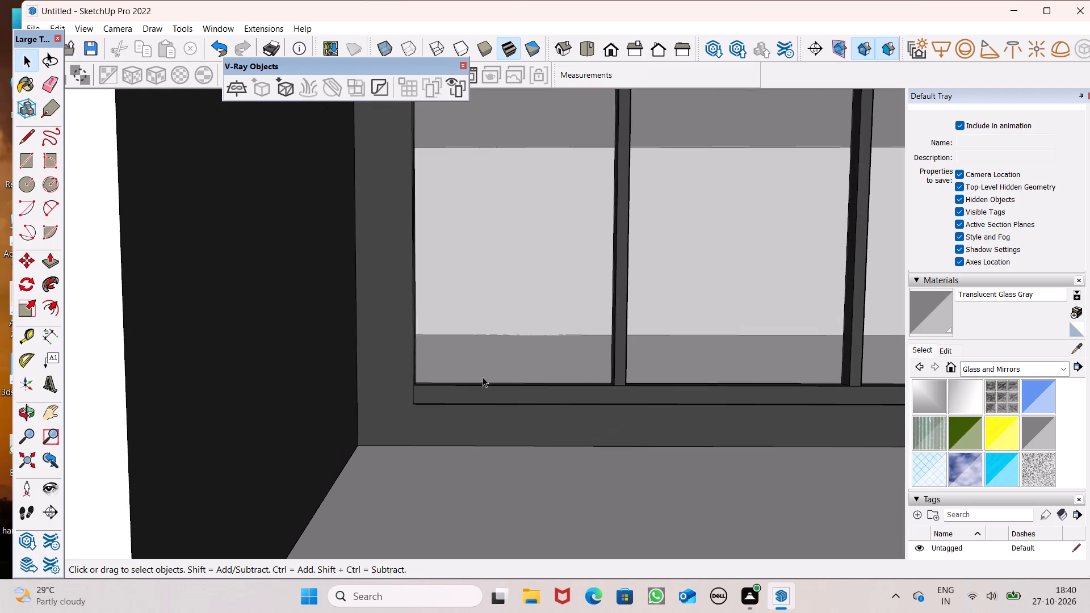
{"action": "middle_click_drag", "start_coordinate": [398, 431], "coordinate": [221, 469]}
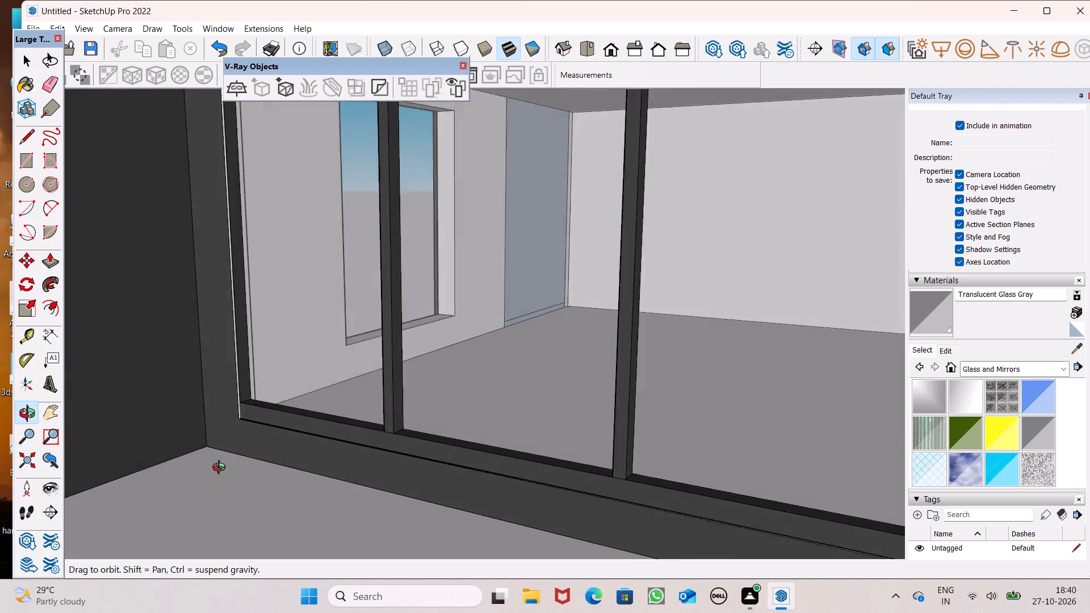
{"action": "middle_click_drag", "start_coordinate": [221, 469], "coordinate": [337, 425]}
{"action": "left_click", "coordinate": [343, 380]}
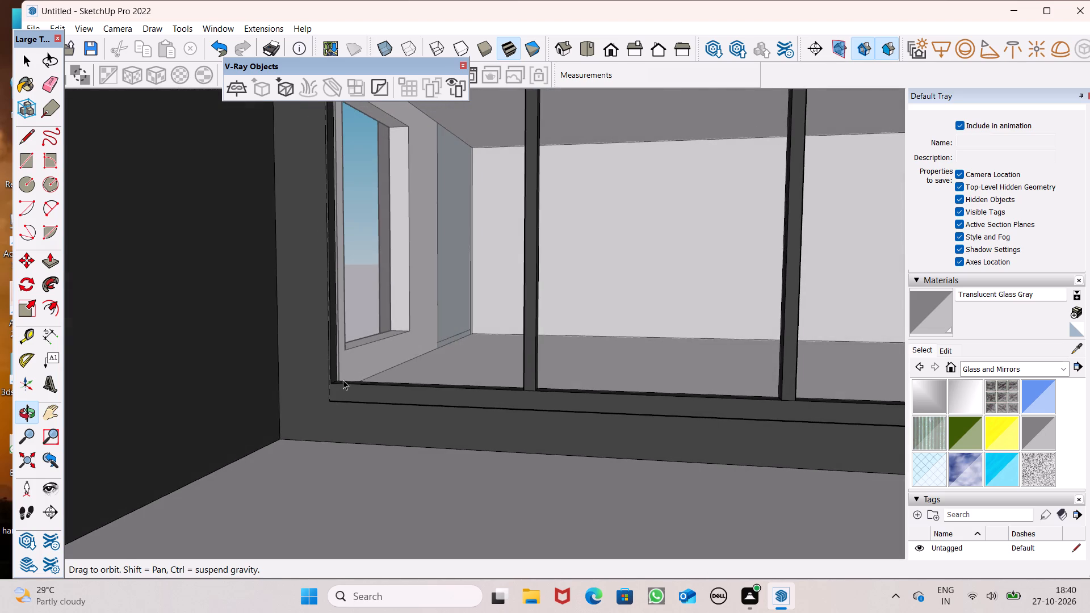
{"action": "scroll", "coordinate": [447, 262], "scroll_direction": "down", "scroll_amount": 14}
{"action": "left_click", "coordinate": [274, 389]}
{"action": "scroll", "coordinate": [480, 437], "scroll_direction": "up", "scroll_amount": 3}
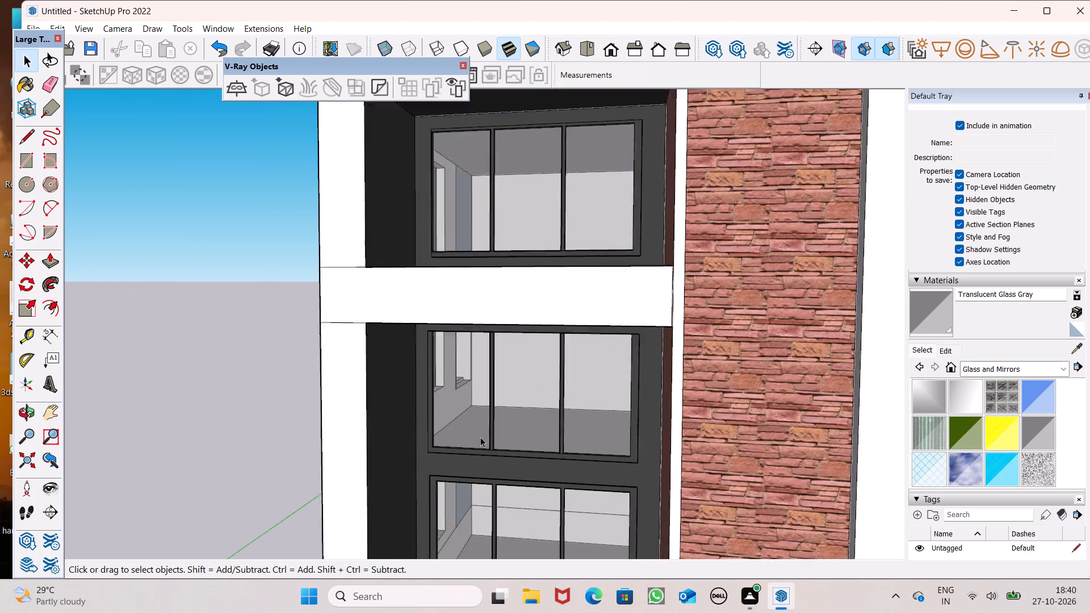
{"action": "scroll", "coordinate": [480, 437], "scroll_direction": "up", "scroll_amount": 4}
{"action": "left_click", "coordinate": [431, 451]}
{"action": "middle_click_drag", "start_coordinate": [448, 427], "coordinate": [490, 326]}
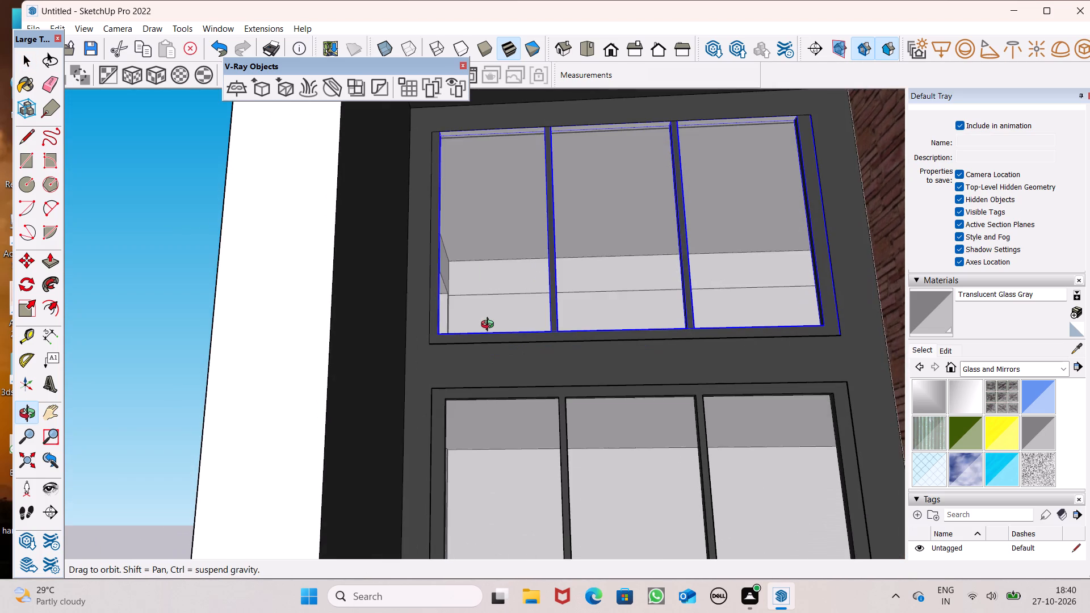
{"action": "middle_click_drag", "start_coordinate": [490, 326], "coordinate": [484, 401]}
{"action": "scroll", "coordinate": [484, 401], "scroll_direction": "up", "scroll_amount": 1}
Undo the top-floor window copy, the slight widening, and the copy placed in the opening below it.
{"action": "key", "text": "ctrl+z"}
{"action": "key", "text": "ctrl+z"}
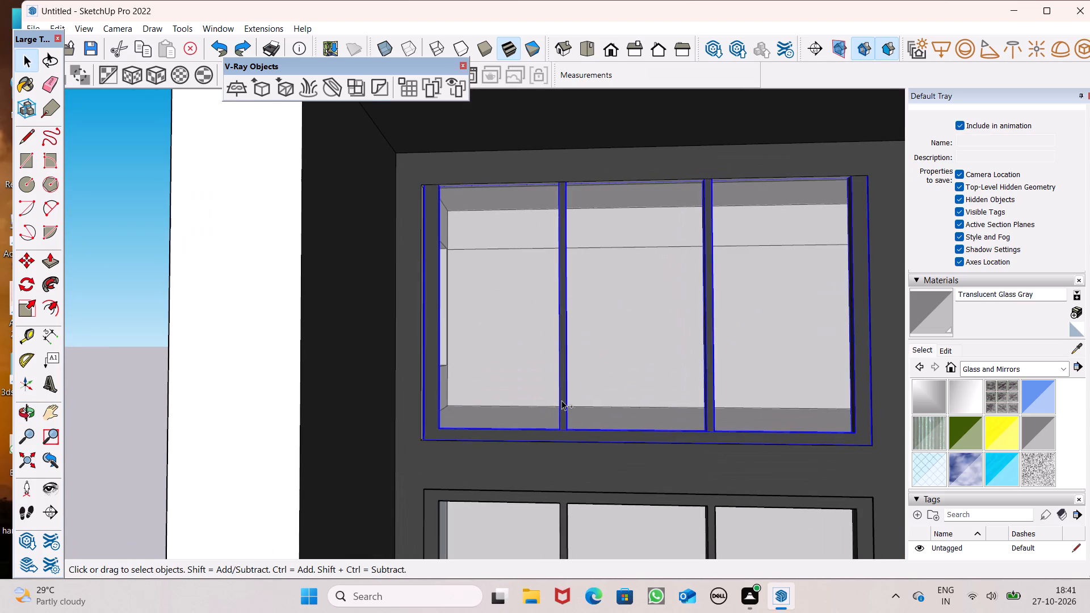
{"action": "key", "text": "ctrl+z"}
Copy the fitted three-pane window about 10' 1" straight up into the empty opening directly above, matching the lower corner beside the stone wall.
{"action": "middle_click_drag", "start_coordinate": [548, 413], "coordinate": [542, 373]}
{"action": "key", "text": "space"}
{"action": "scroll", "coordinate": [513, 287], "scroll_direction": "down", "scroll_amount": 6}
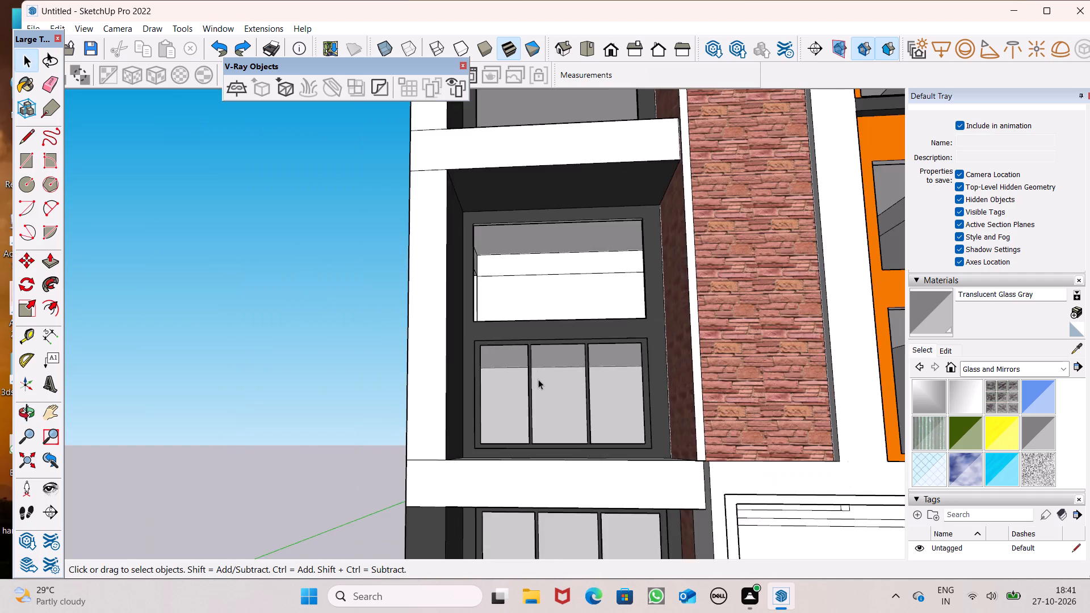
{"action": "scroll", "coordinate": [538, 379], "scroll_direction": "down", "scroll_amount": 3}
{"action": "middle_click_drag", "start_coordinate": [574, 400], "coordinate": [580, 468]}
{"action": "left_click", "coordinate": [575, 470]}
{"action": "key", "text": "space"}
{"action": "left_click_drag", "start_coordinate": [385, 392], "coordinate": [421, 406]}
{"action": "scroll", "coordinate": [505, 415], "scroll_direction": "up", "scroll_amount": 6}
{"action": "left_click_drag", "start_coordinate": [559, 410], "coordinate": [574, 412]}
{"action": "left_click", "coordinate": [606, 385]}
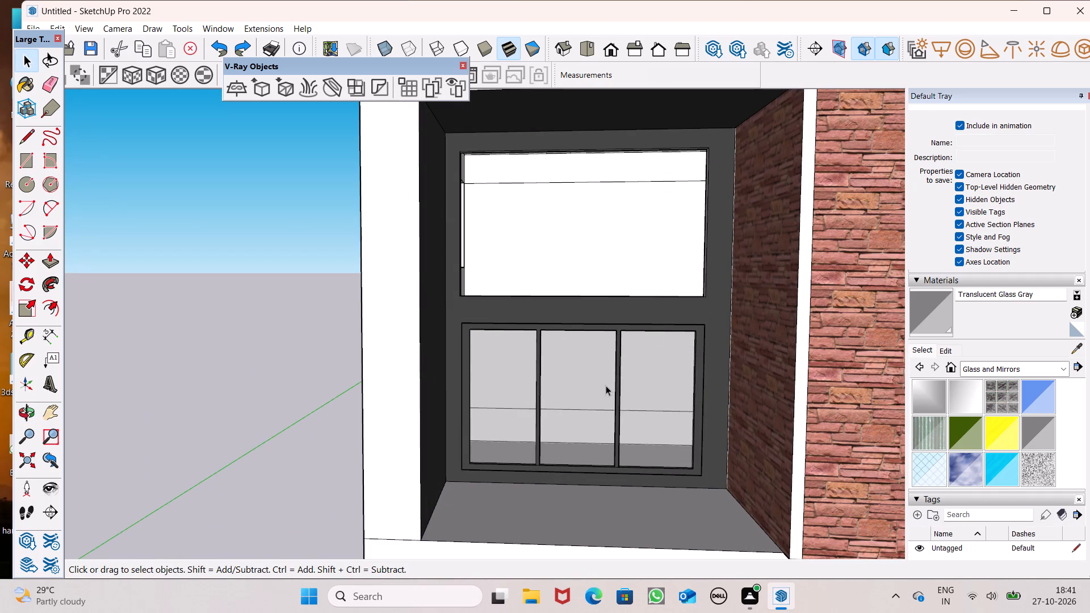
{"action": "key", "text": "m"}
{"action": "key", "text": "Return"}
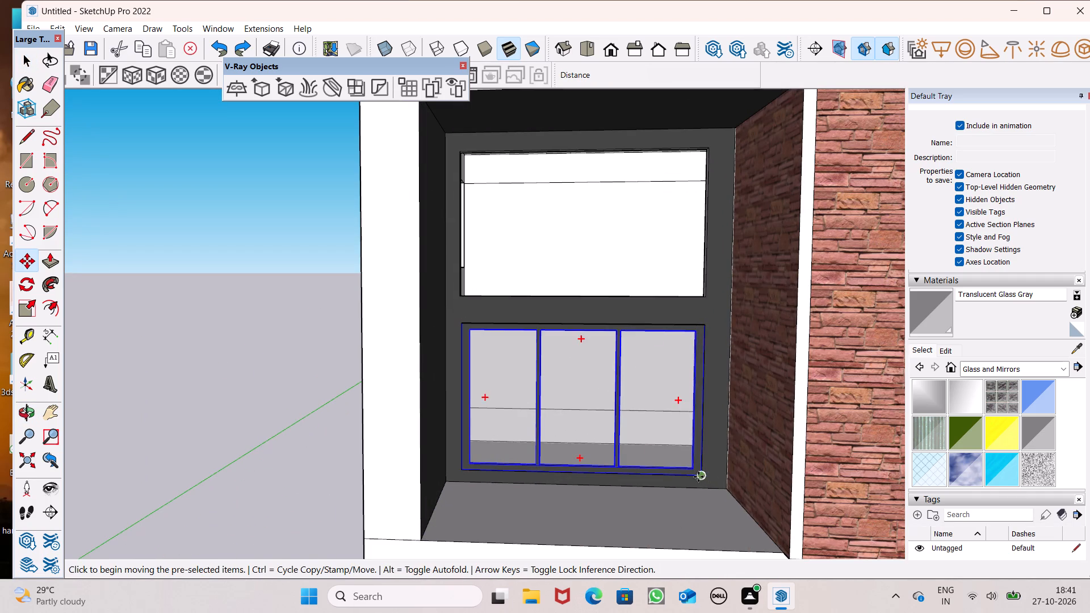
{"action": "left_click_drag", "start_coordinate": [703, 476], "coordinate": [701, 332]}
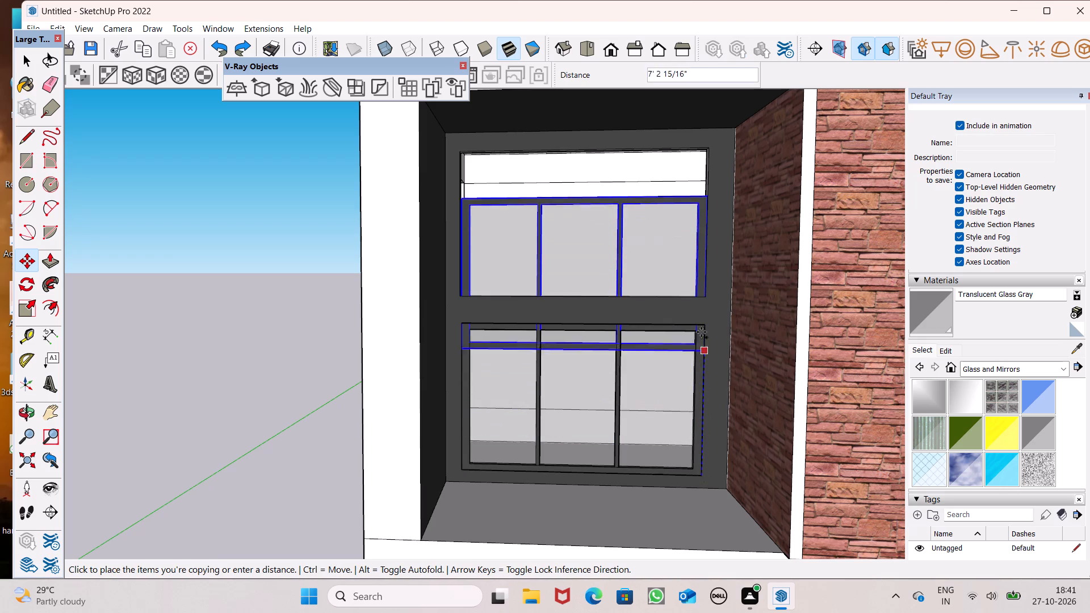
{"action": "left_click_drag", "start_coordinate": [701, 332], "coordinate": [700, 299]}
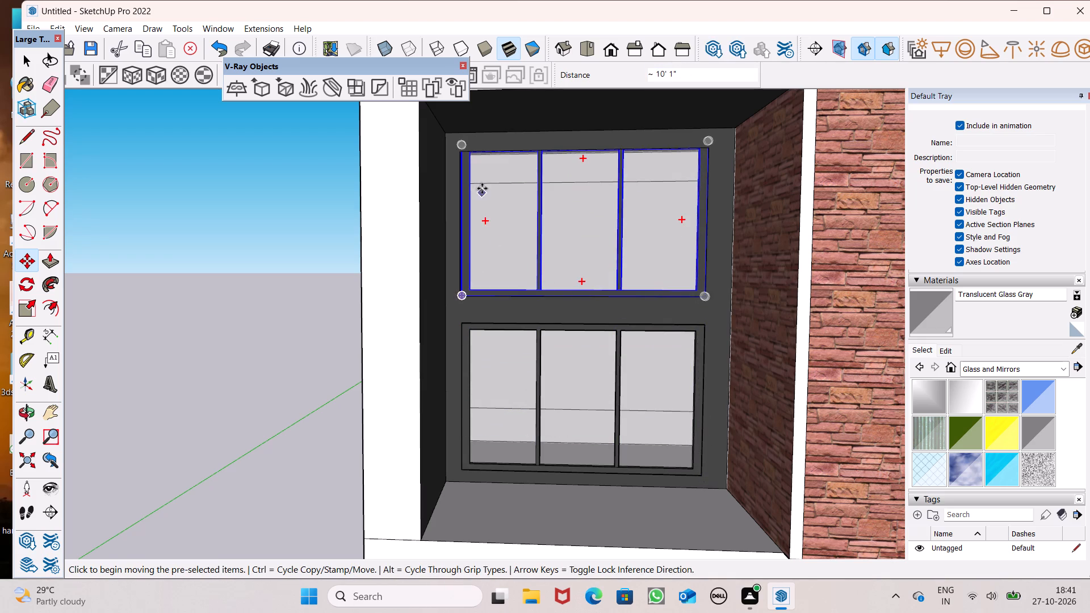
Scale the new window copy uniformly to about 0.92, pulling in its upper corner farthest from the stone wall.
{"action": "scroll", "coordinate": [477, 166], "scroll_direction": "up", "scroll_amount": 6}
{"action": "left_click", "coordinate": [23, 312]}
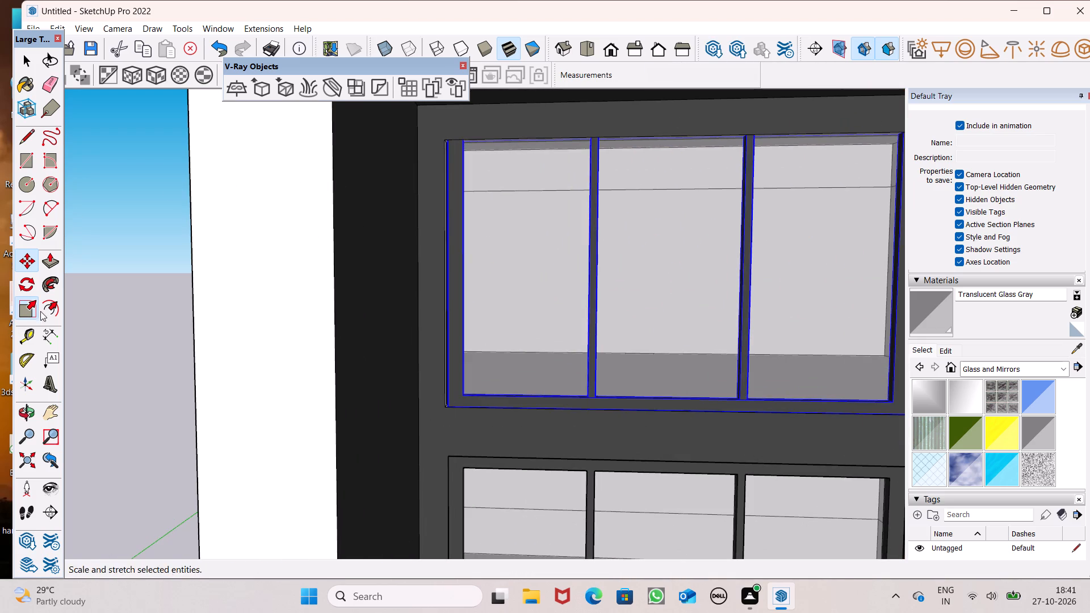
{"action": "left_click_drag", "start_coordinate": [447, 123], "coordinate": [457, 181]}
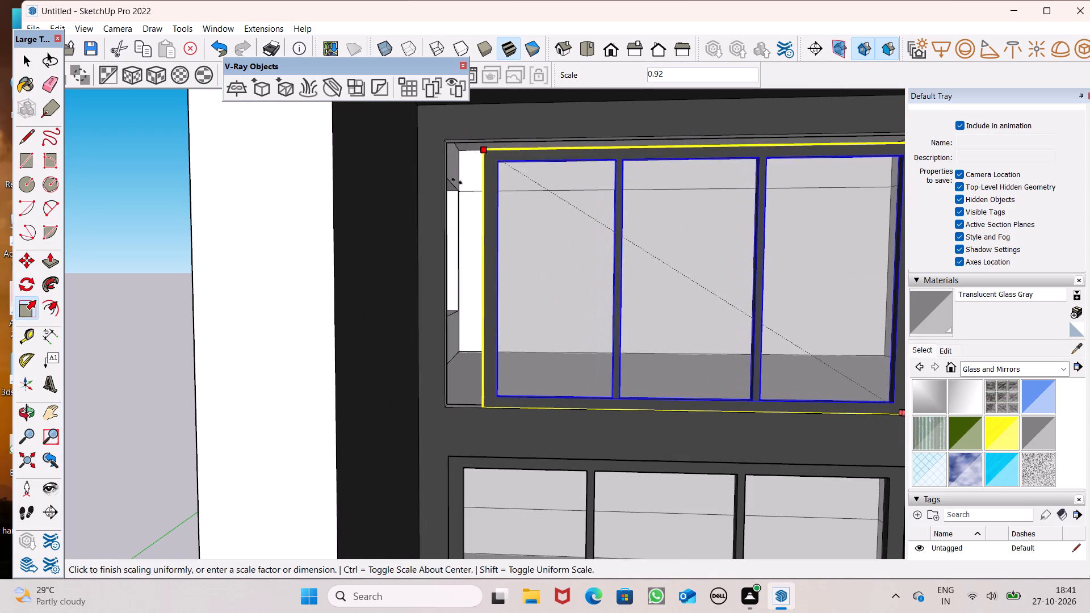
{"action": "left_click_drag", "start_coordinate": [457, 181], "coordinate": [458, 184]}
Widen the scaled window copy until its frame meets the jamb farthest from the stone wall.
{"action": "middle_click_drag", "start_coordinate": [497, 217], "coordinate": [533, 280]}
{"action": "scroll", "coordinate": [544, 390], "scroll_direction": "up", "scroll_amount": 7}
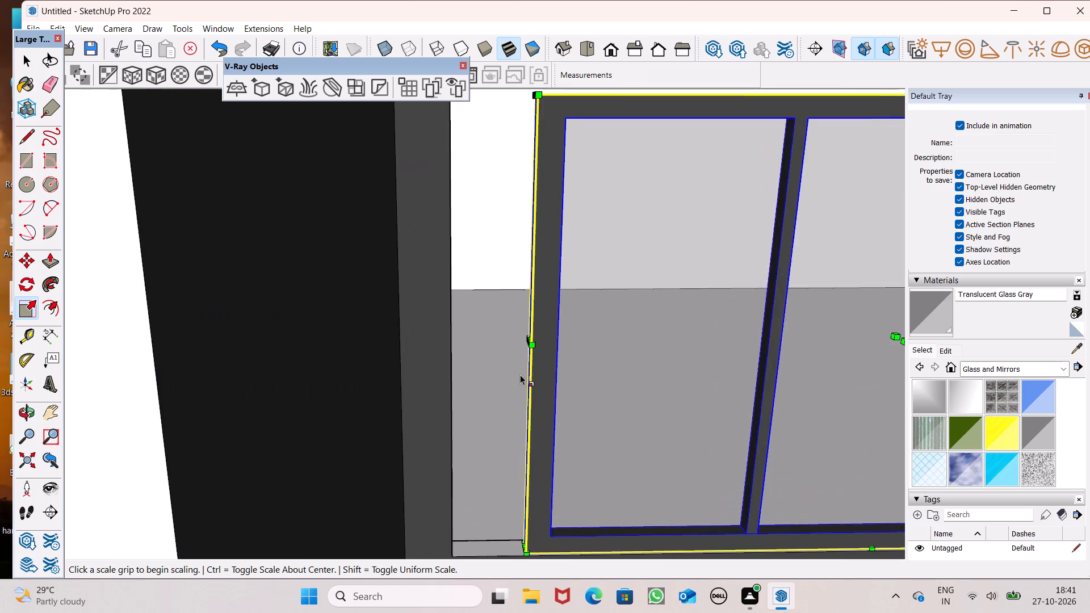
{"action": "left_click_drag", "start_coordinate": [527, 328], "coordinate": [430, 332]}
Stretch the window copy upward until its top frame meets the head of the opening.
{"action": "scroll", "coordinate": [385, 280], "scroll_direction": "down", "scroll_amount": 6}
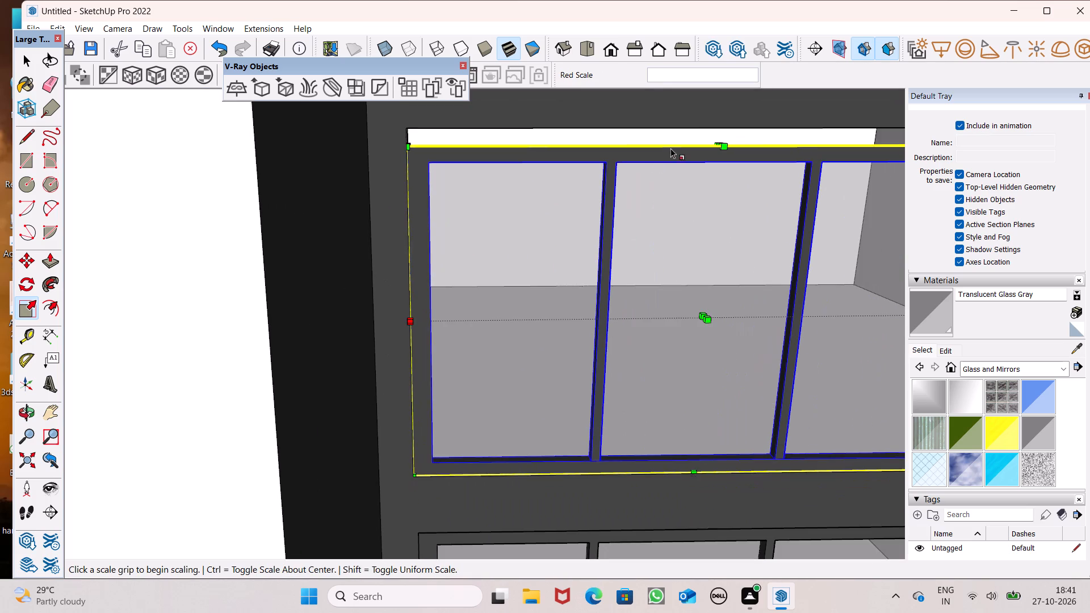
{"action": "scroll", "coordinate": [698, 115], "scroll_direction": "up", "scroll_amount": 6}
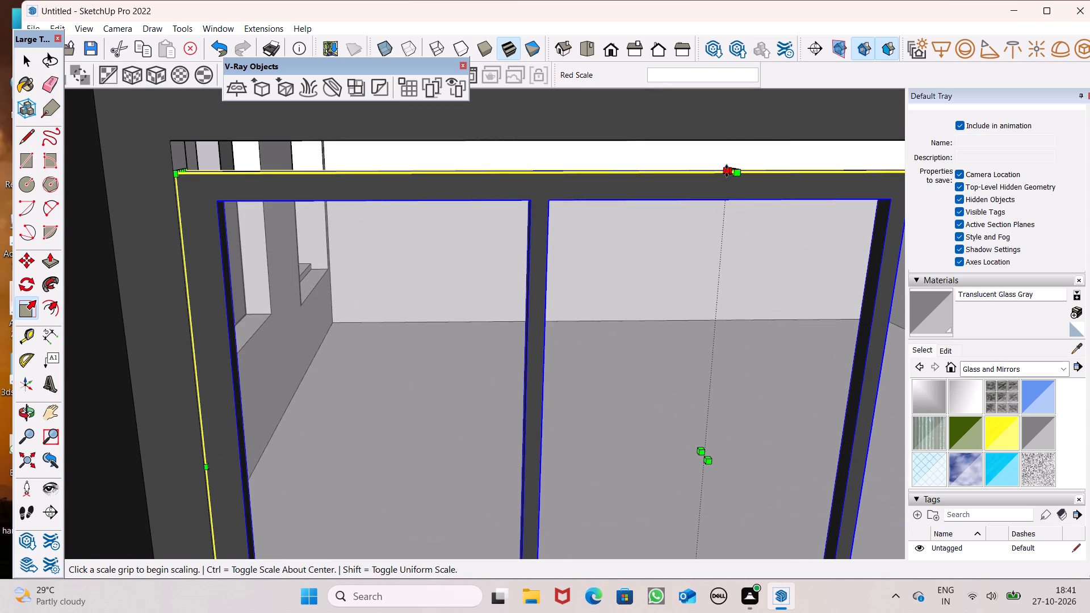
{"action": "middle_click_drag", "start_coordinate": [724, 175], "coordinate": [747, 170]}
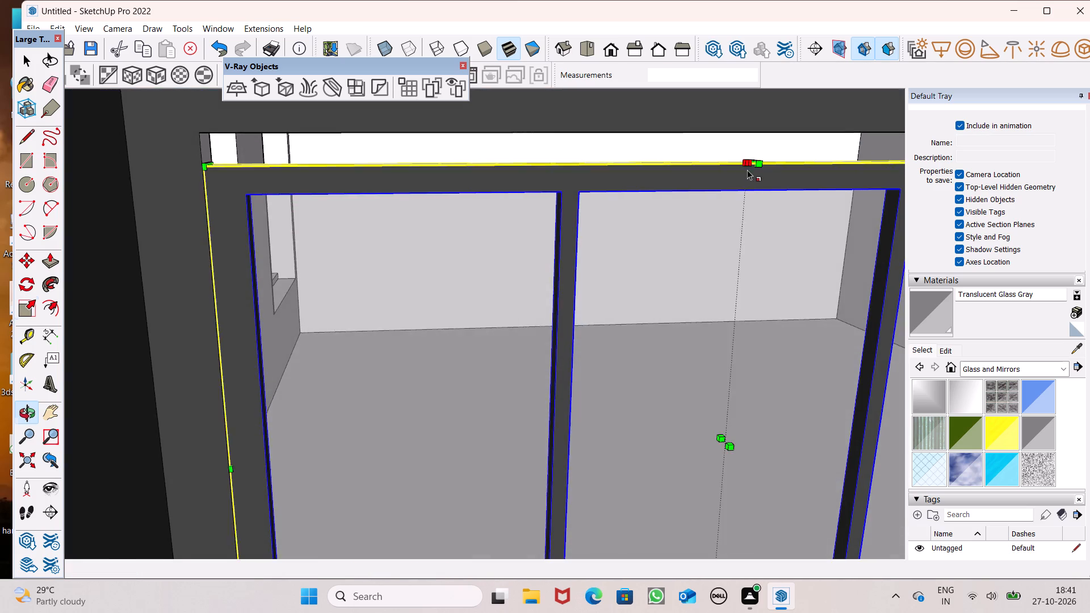
{"action": "scroll", "coordinate": [747, 155], "scroll_direction": "up", "scroll_amount": 5}
{"action": "scroll", "coordinate": [748, 165], "scroll_direction": "down", "scroll_amount": 4}
{"action": "left_click_drag", "start_coordinate": [761, 189], "coordinate": [758, 184]}
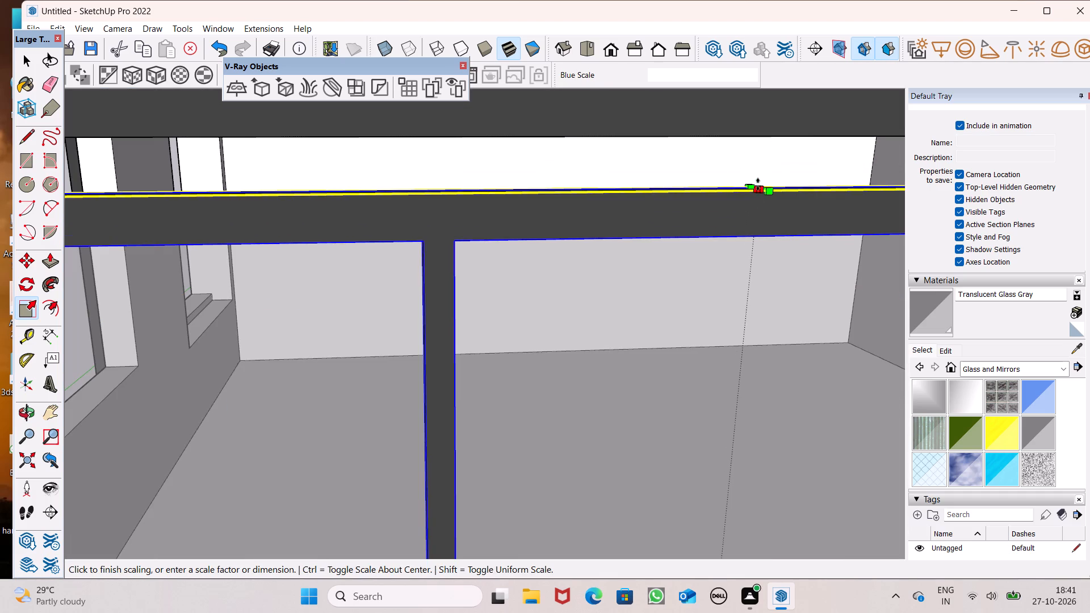
{"action": "left_click_drag", "start_coordinate": [758, 184], "coordinate": [748, 139]}
{"action": "scroll", "coordinate": [500, 181], "scroll_direction": "down", "scroll_amount": 3}
{"action": "scroll", "coordinate": [491, 181], "scroll_direction": "up", "scroll_amount": 1}
{"action": "scroll", "coordinate": [489, 181], "scroll_direction": "down", "scroll_amount": 9}
{"action": "scroll", "coordinate": [561, 154], "scroll_direction": "up", "scroll_amount": 1}
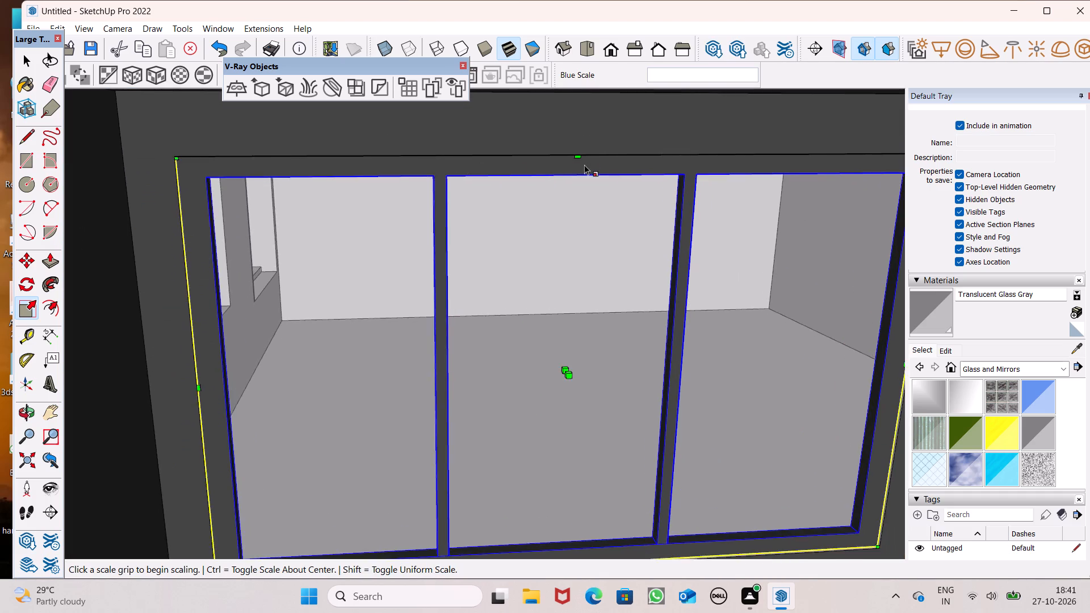
{"action": "middle_click_drag", "start_coordinate": [586, 160], "coordinate": [580, 109]}
{"action": "key", "text": "space"}
{"action": "scroll", "coordinate": [582, 174], "scroll_direction": "down", "scroll_amount": 13}
{"action": "scroll", "coordinate": [553, 192], "scroll_direction": "up", "scroll_amount": 1}
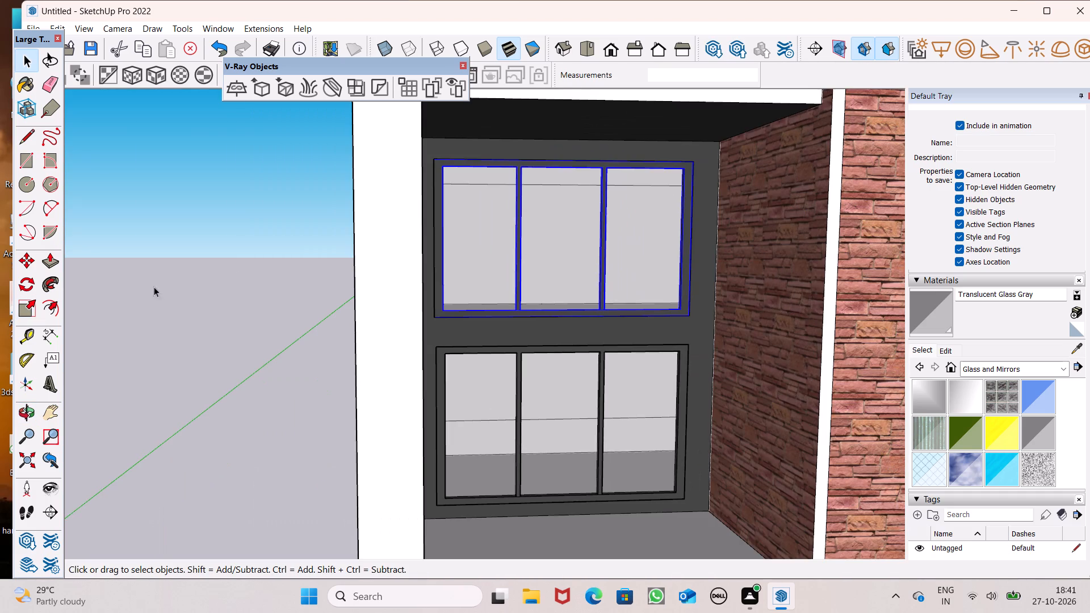
{"action": "left_click", "coordinate": [114, 286]}
Copy the refitted window about 13' 5/8" straight up into the top-floor opening of the dark facade, aligned at the lower corner beside the stone wall.
{"action": "scroll", "coordinate": [228, 283], "scroll_direction": "down", "scroll_amount": 4}
{"action": "left_click", "coordinate": [435, 268]}
{"action": "scroll", "coordinate": [424, 300], "scroll_direction": "down", "scroll_amount": 4}
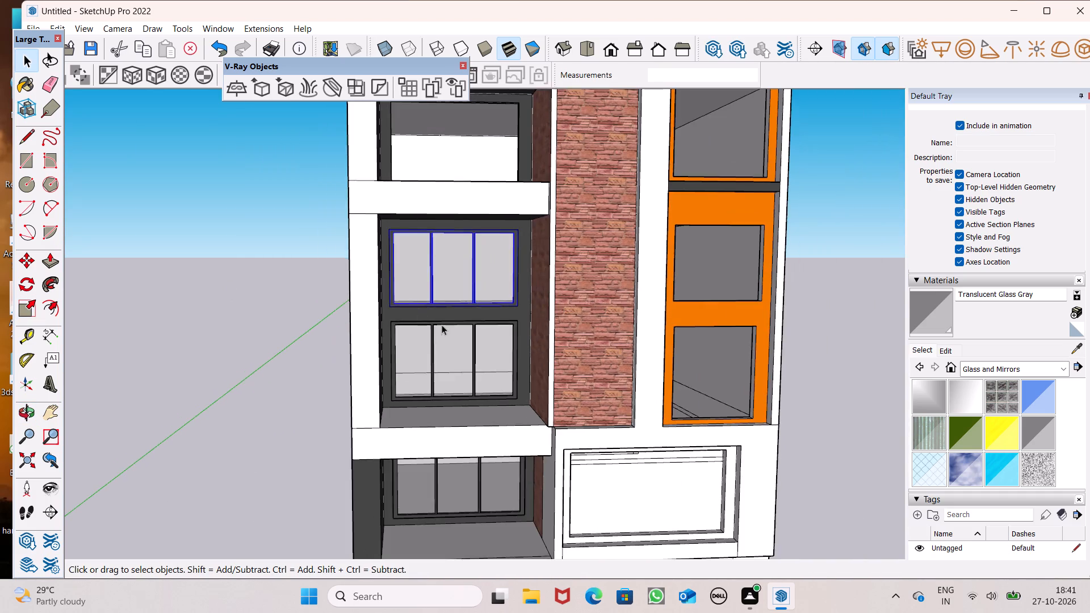
{"action": "middle_click_drag", "start_coordinate": [443, 324], "coordinate": [404, 399]}
{"action": "key", "text": "m"}
{"action": "key", "text": "Return"}
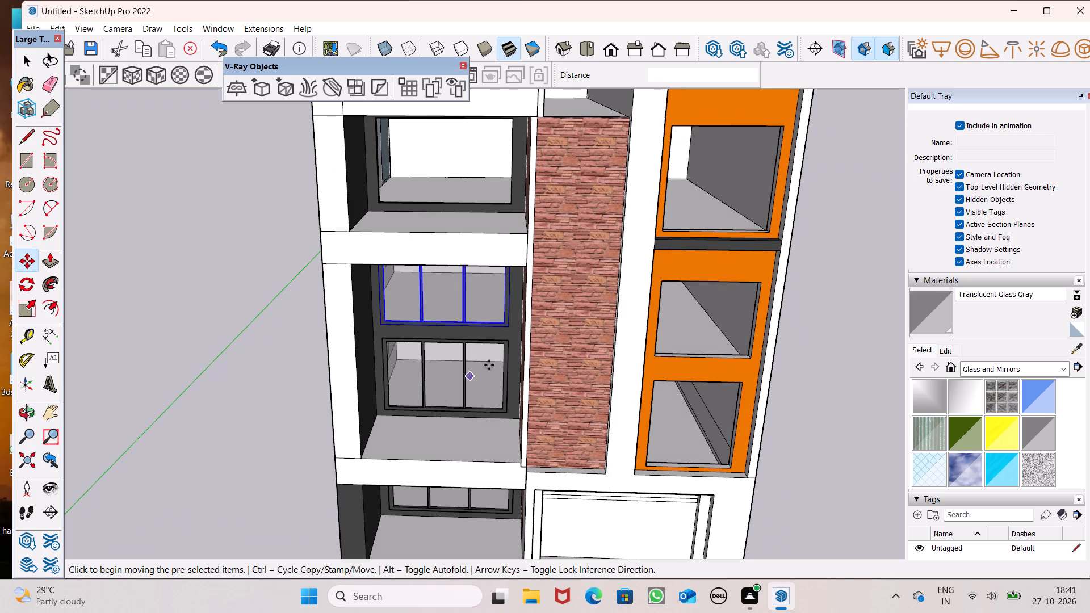
{"action": "middle_click_drag", "start_coordinate": [511, 324], "coordinate": [582, 317]}
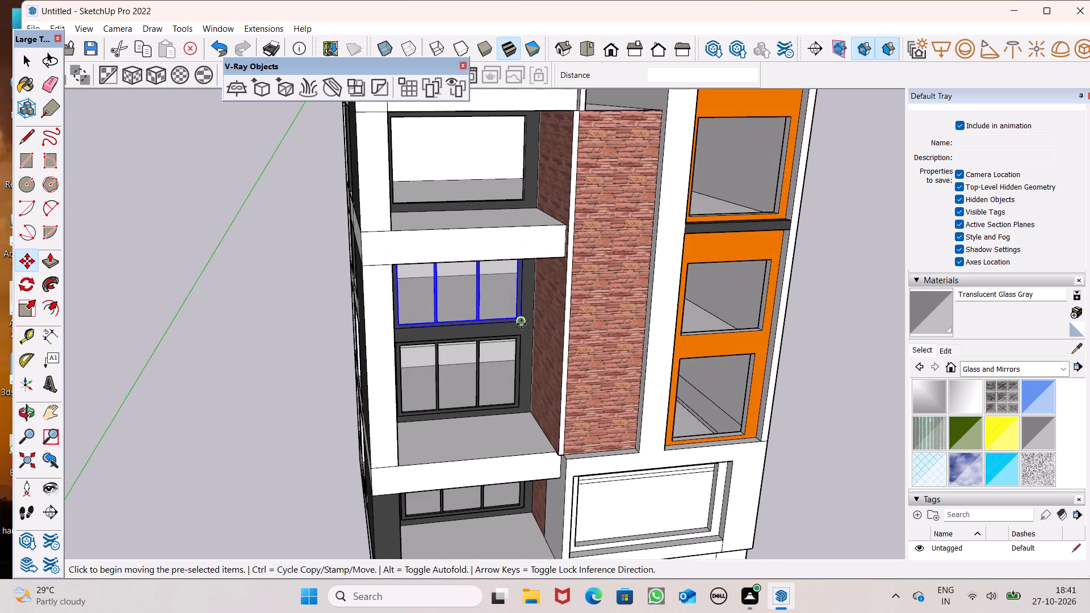
{"action": "left_click_drag", "start_coordinate": [521, 322], "coordinate": [521, 194]}
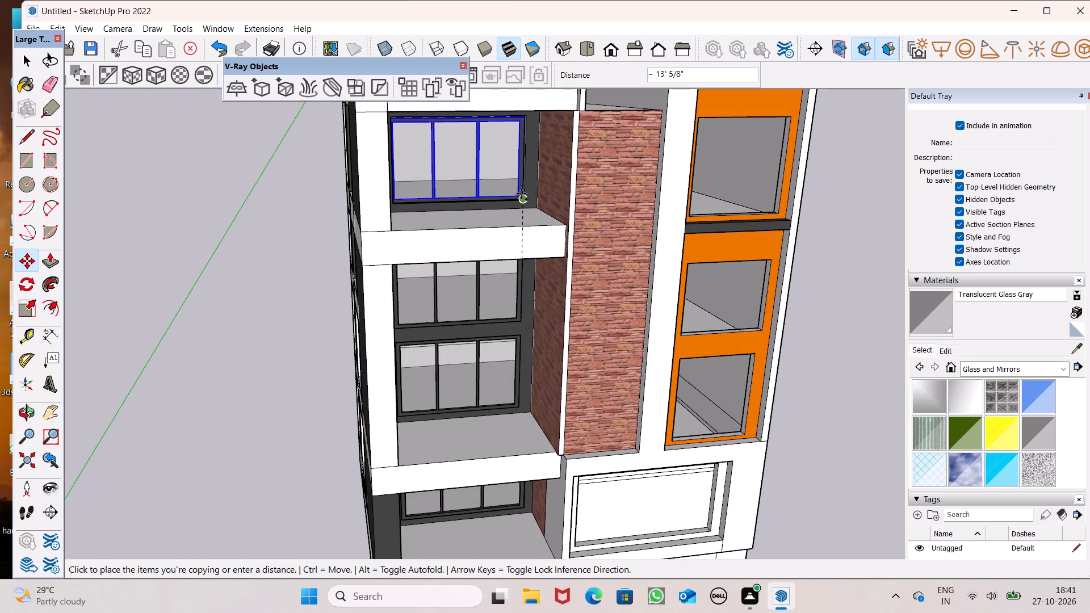
{"action": "left_click_drag", "start_coordinate": [521, 194], "coordinate": [523, 195]}
{"action": "key", "text": "space"}
{"action": "left_click", "coordinate": [257, 194]}
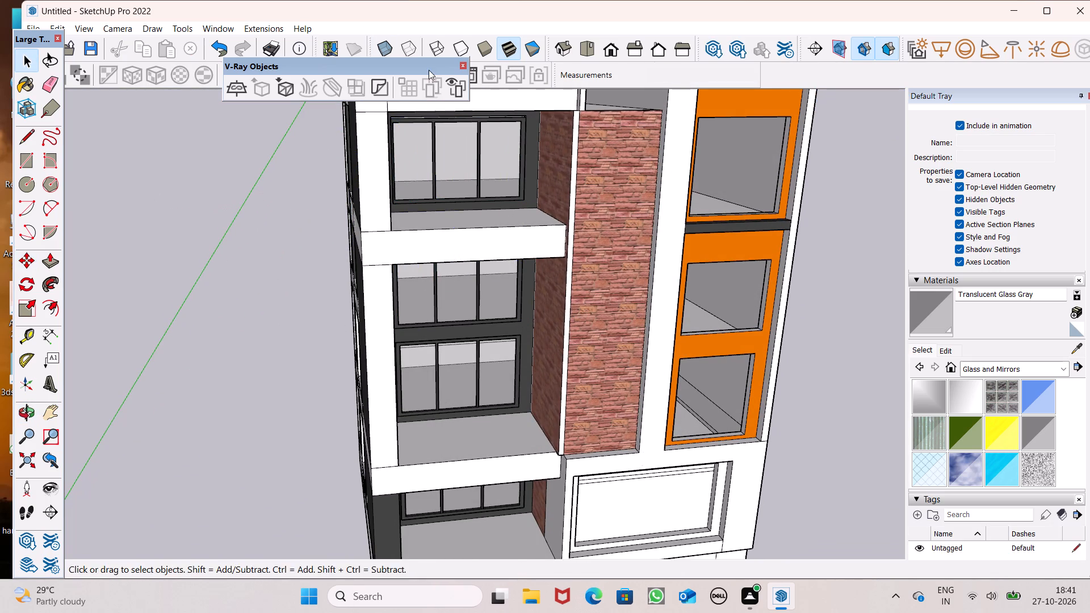
Scale the top-floor window copy uniformly to about 0.89, pulling in its upper corner farthest from the stone wall.
{"action": "scroll", "coordinate": [429, 70], "scroll_direction": "up", "scroll_amount": 1}
{"action": "scroll", "coordinate": [476, 362], "scroll_direction": "down", "scroll_amount": 4}
{"action": "scroll", "coordinate": [446, 215], "scroll_direction": "up", "scroll_amount": 8}
{"action": "middle_click_drag", "start_coordinate": [476, 221], "coordinate": [477, 153]}
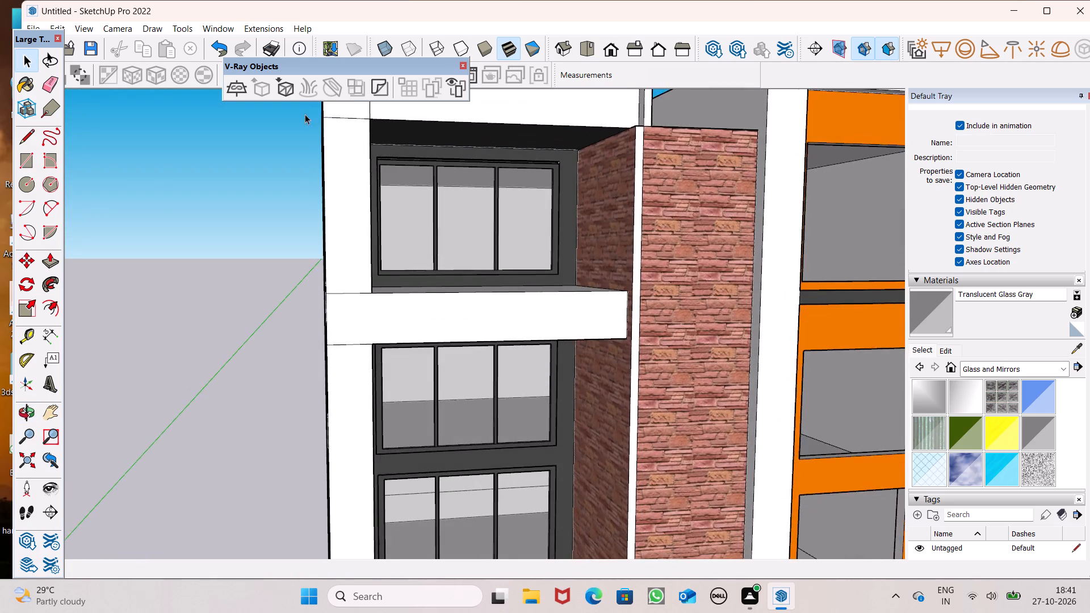
{"action": "scroll", "coordinate": [305, 114], "scroll_direction": "up", "scroll_amount": 8}
{"action": "middle_click_drag", "start_coordinate": [406, 257], "coordinate": [333, 258]}
{"action": "scroll", "coordinate": [409, 235], "scroll_direction": "up", "scroll_amount": 1}
{"action": "scroll", "coordinate": [334, 258], "scroll_direction": "up", "scroll_amount": 1}
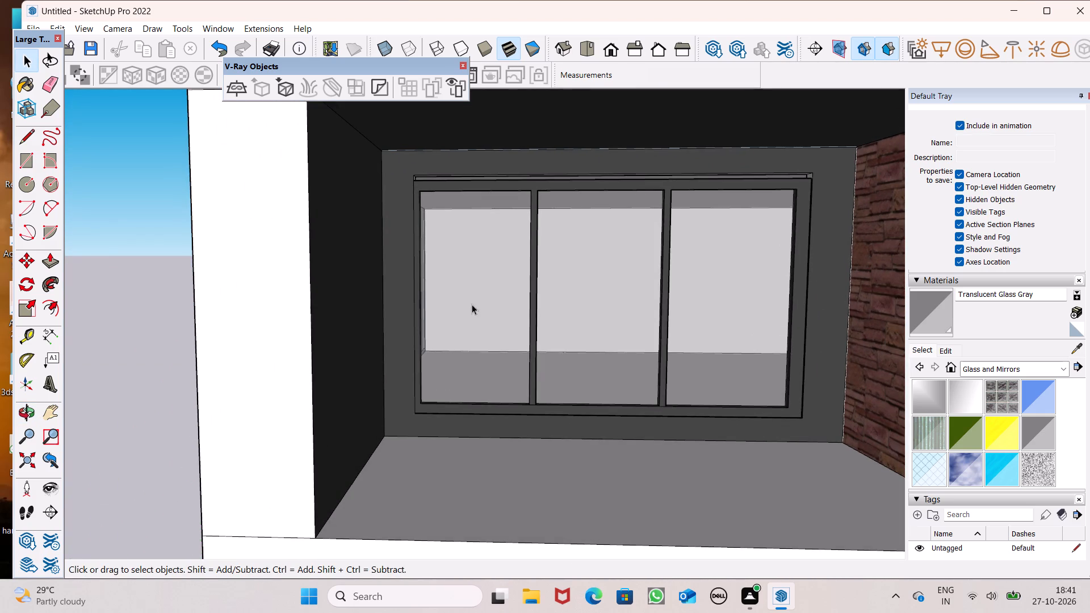
{"action": "left_click", "coordinate": [30, 304]}
{"action": "left_click", "coordinate": [429, 300]}
{"action": "scroll", "coordinate": [418, 188], "scroll_direction": "up", "scroll_amount": 5}
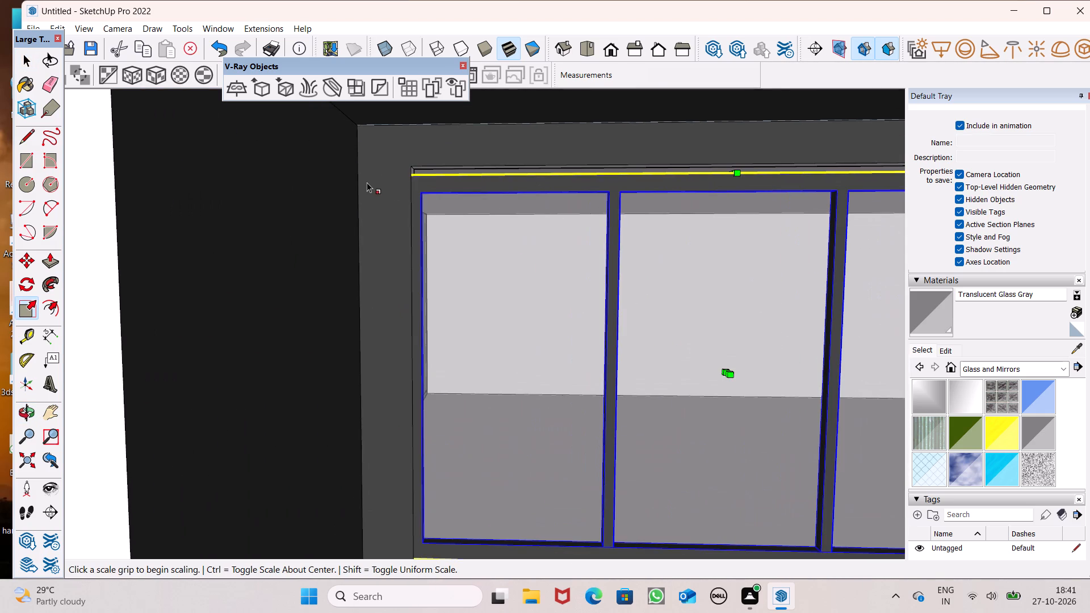
{"action": "scroll", "coordinate": [480, 233], "scroll_direction": "down", "scroll_amount": 6}
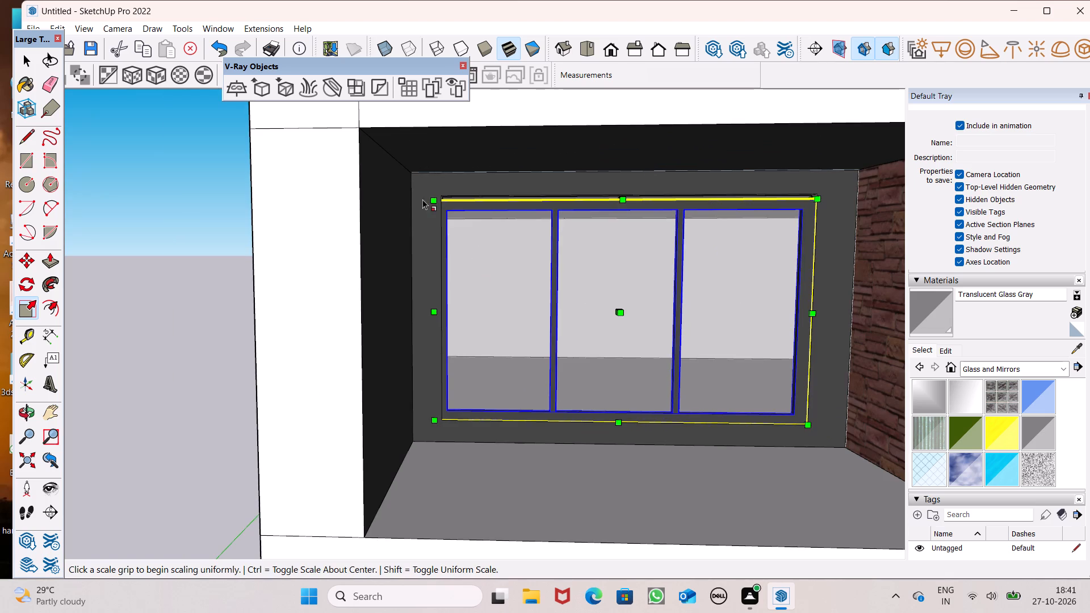
{"action": "left_click_drag", "start_coordinate": [439, 205], "coordinate": [468, 241]}
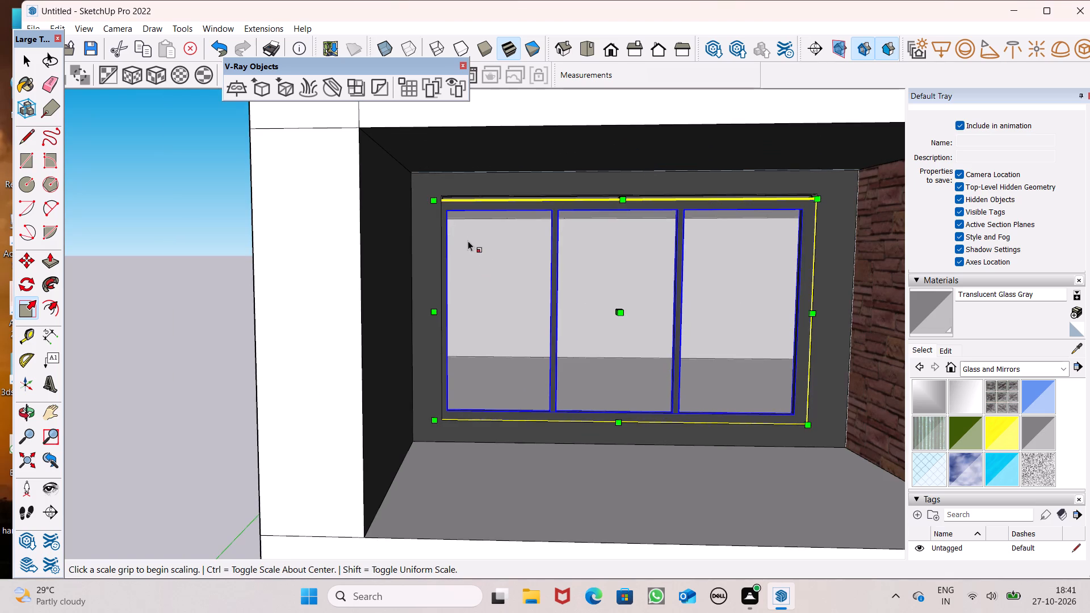
{"action": "left_click_drag", "start_coordinate": [468, 241], "coordinate": [465, 237]}
{"action": "left_click_drag", "start_coordinate": [432, 198], "coordinate": [459, 241]}
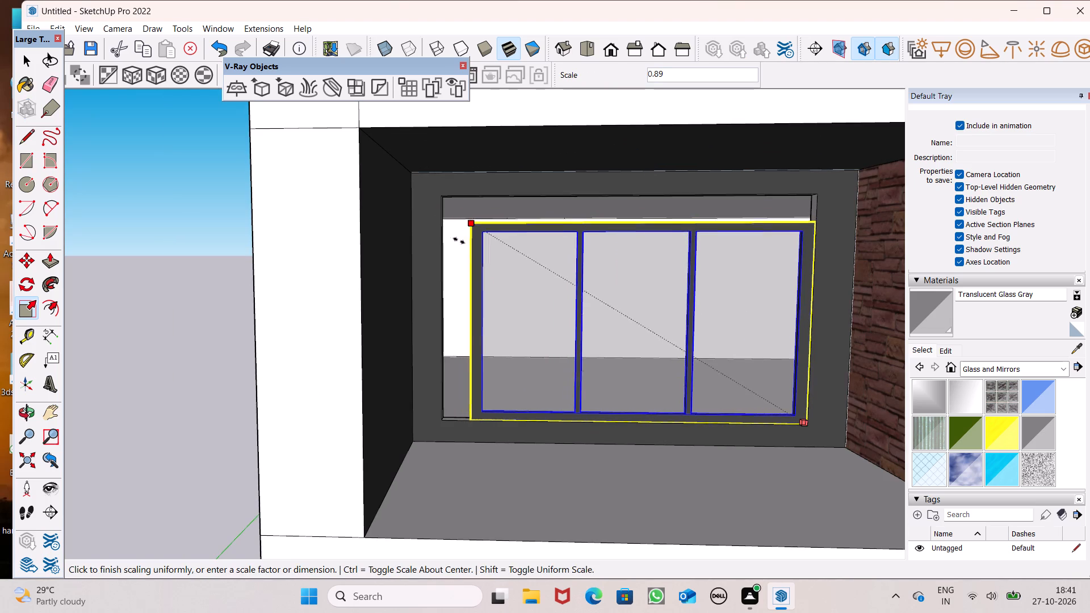
{"action": "left_click_drag", "start_coordinate": [459, 241], "coordinate": [460, 242]}
Widen the top-floor window copy by about 1.11 until its frame meets the jamb farthest from the stone wall.
{"action": "middle_click_drag", "start_coordinate": [430, 325], "coordinate": [470, 389]}
{"action": "scroll", "coordinate": [493, 430], "scroll_direction": "up", "scroll_amount": 8}
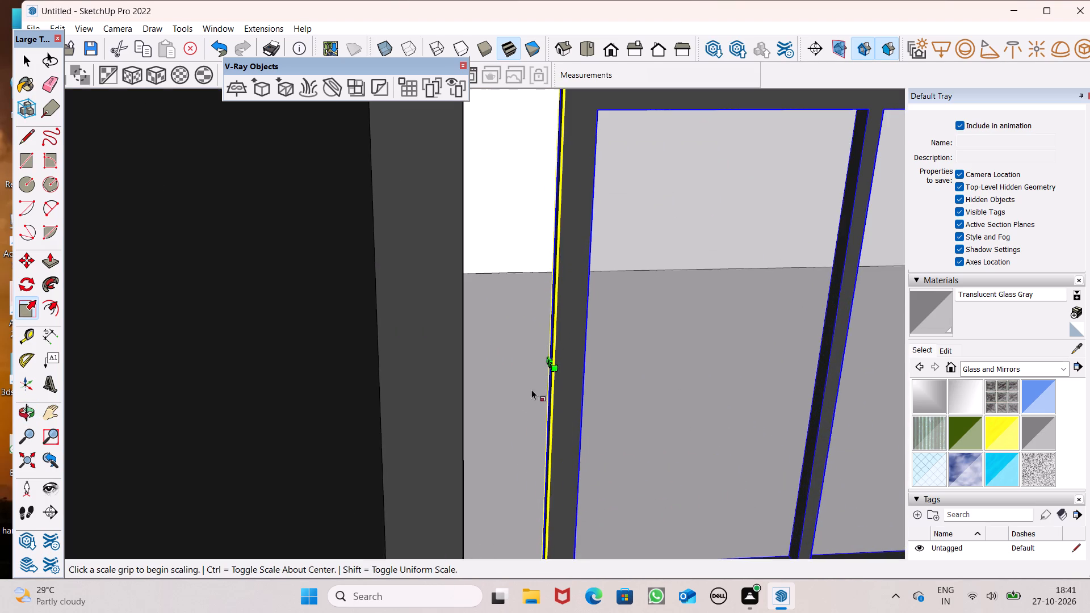
{"action": "scroll", "coordinate": [541, 375], "scroll_direction": "down", "scroll_amount": 1}
{"action": "left_click", "coordinate": [550, 355]}
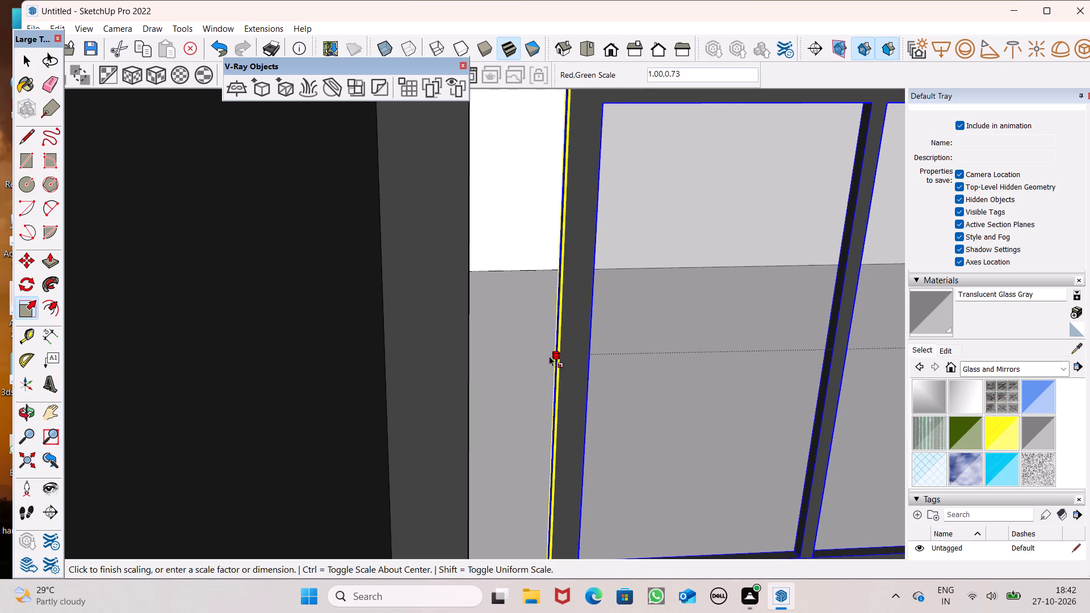
{"action": "key", "text": "space"}
{"action": "scroll", "coordinate": [454, 351], "scroll_direction": "down", "scroll_amount": 6}
{"action": "left_click", "coordinate": [568, 371]}
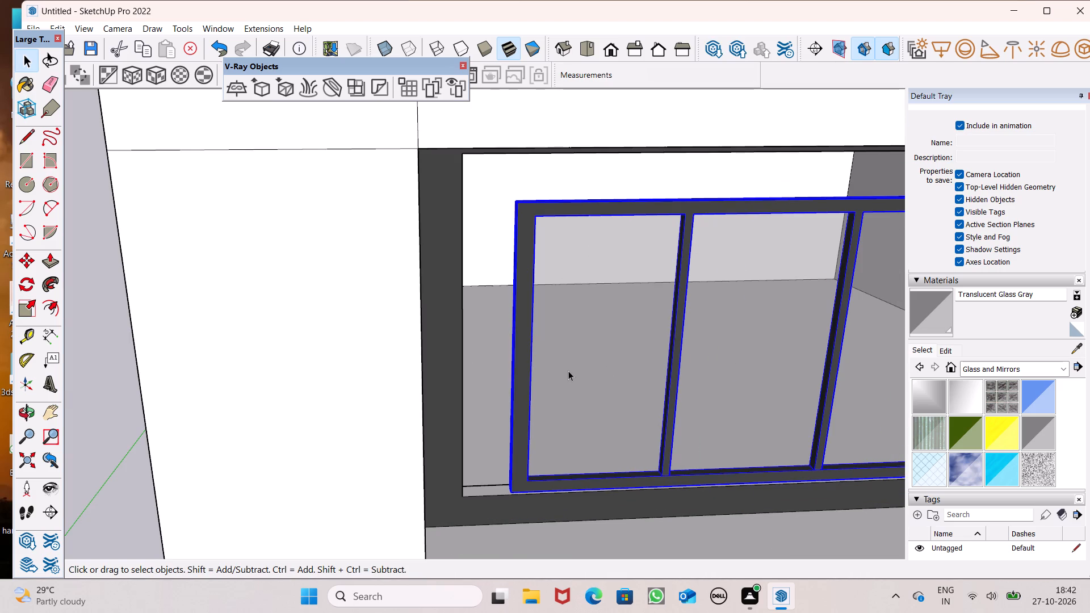
{"action": "left_click", "coordinate": [24, 302]}
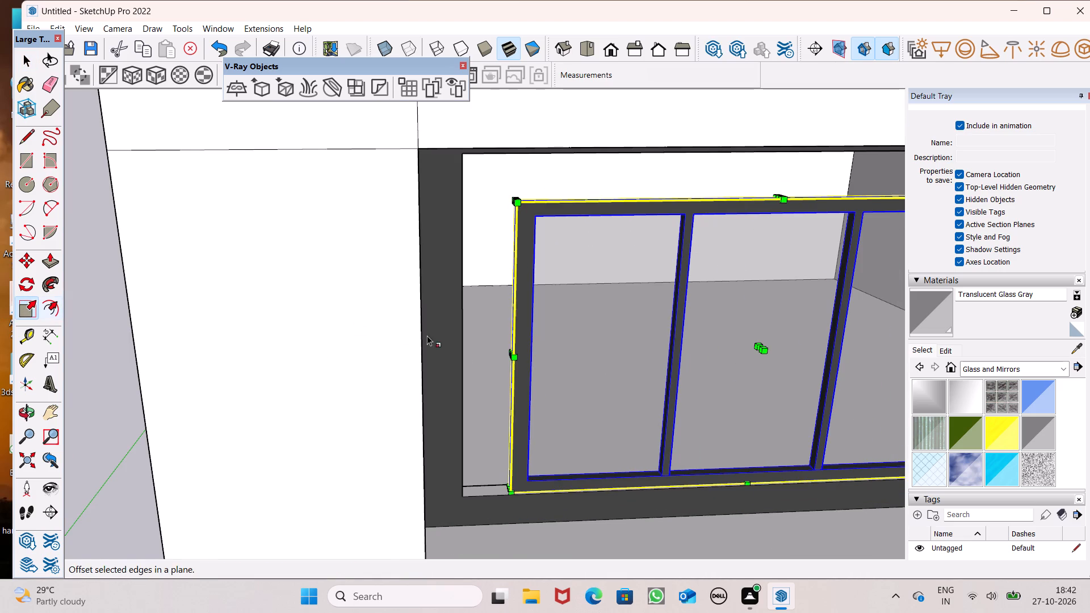
{"action": "scroll", "coordinate": [439, 341], "scroll_direction": "up", "scroll_amount": 5}
{"action": "scroll", "coordinate": [529, 358], "scroll_direction": "down", "scroll_amount": 3}
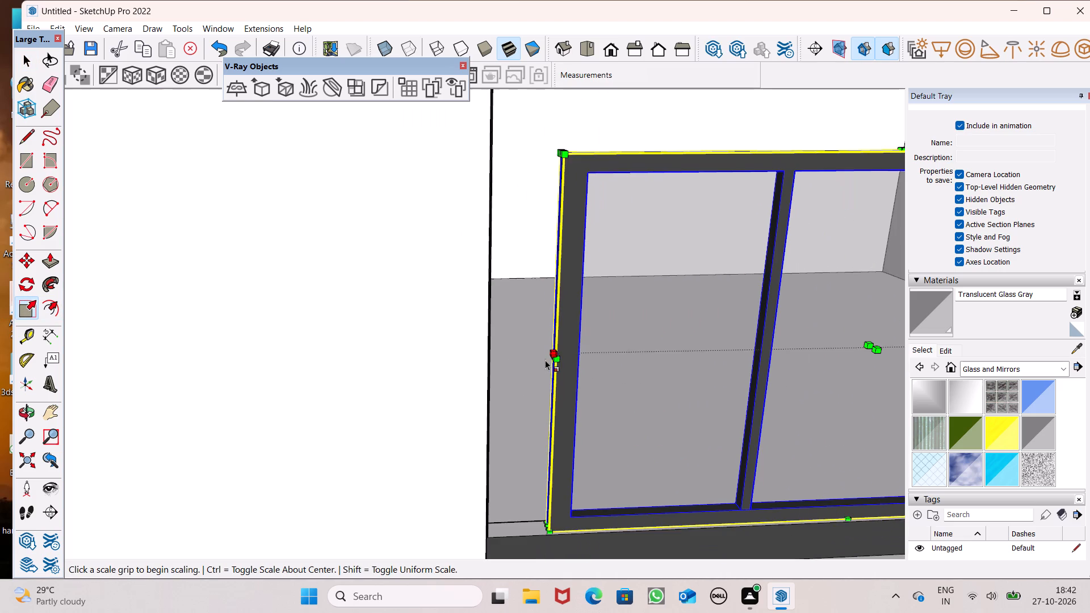
{"action": "middle_click", "coordinate": [542, 360]}
{"action": "scroll", "coordinate": [542, 358], "scroll_direction": "up", "scroll_amount": 2}
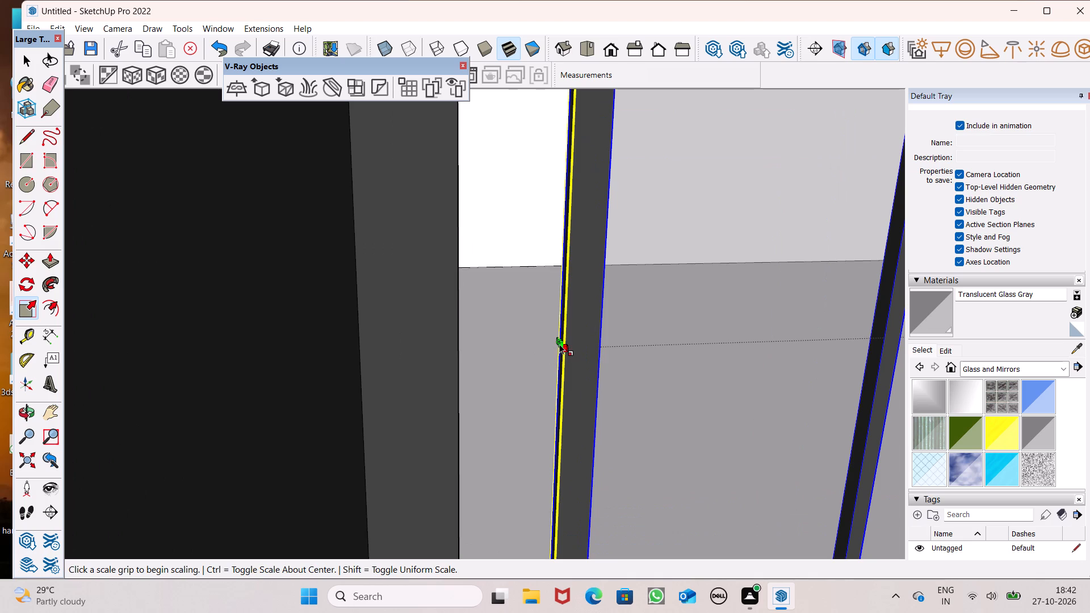
{"action": "left_click_drag", "start_coordinate": [557, 342], "coordinate": [446, 350]}
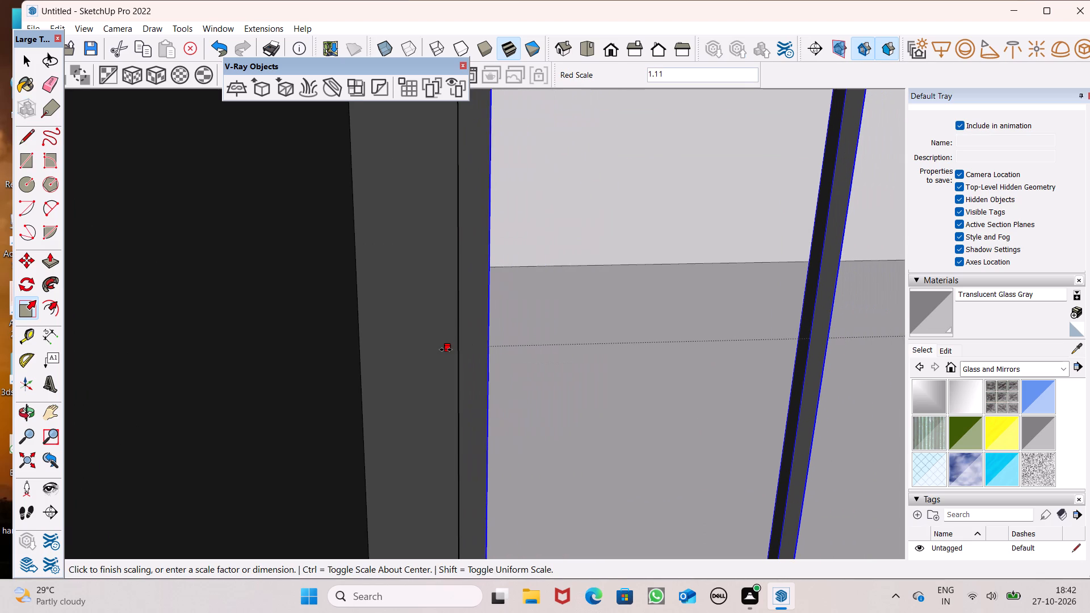
{"action": "left_click_drag", "start_coordinate": [446, 350], "coordinate": [445, 350]}
Stretch the top-floor window copy upward until its top frame meets the head of the opening.
{"action": "scroll", "coordinate": [353, 291], "scroll_direction": "down", "scroll_amount": 10}
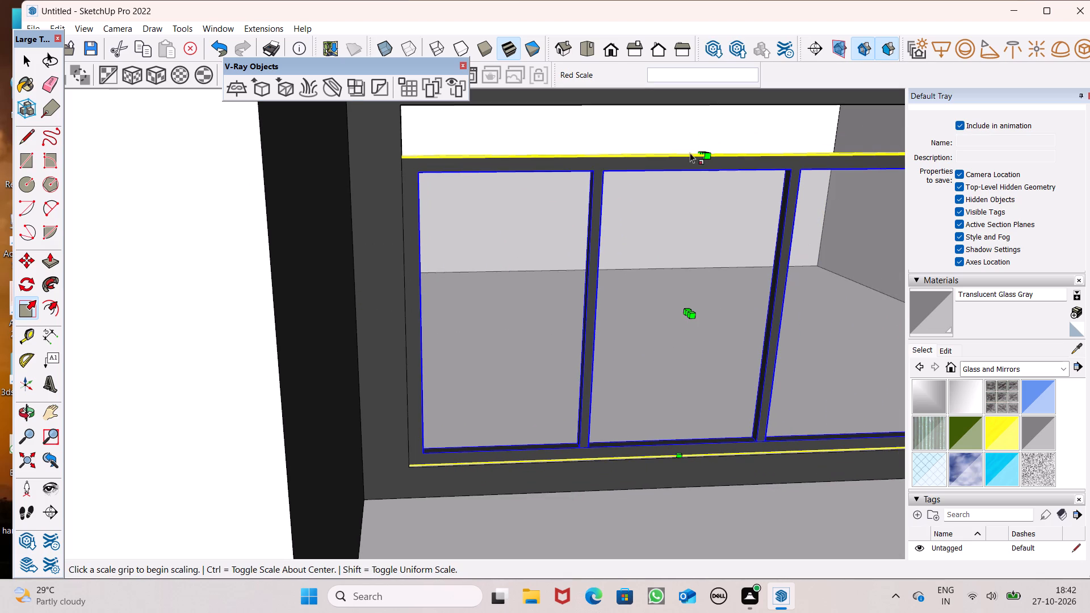
{"action": "scroll", "coordinate": [662, 120], "scroll_direction": "up", "scroll_amount": 6}
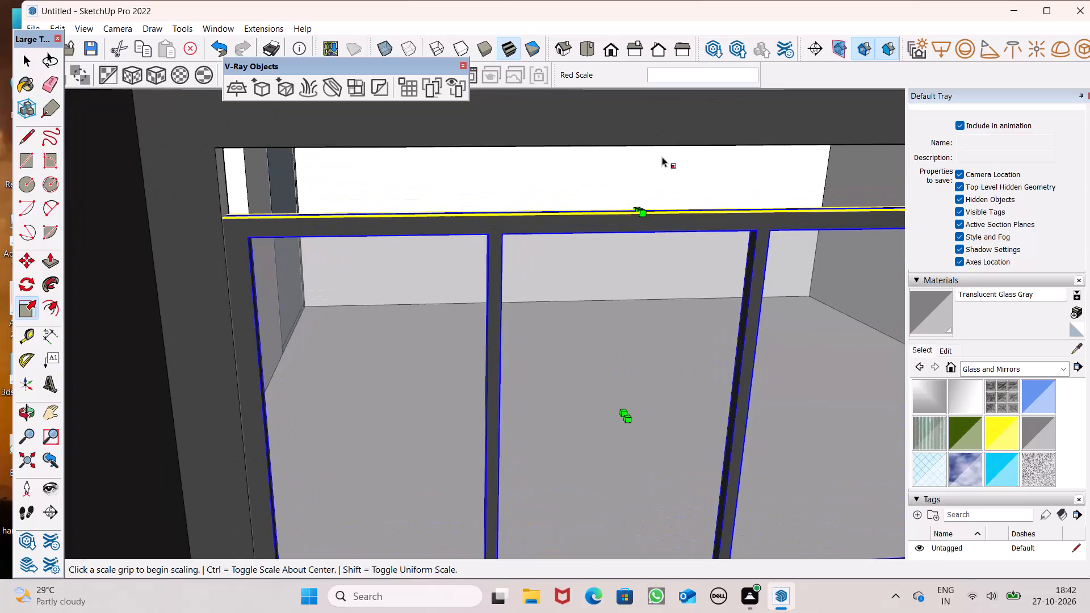
{"action": "middle_click_drag", "start_coordinate": [647, 225], "coordinate": [673, 243]}
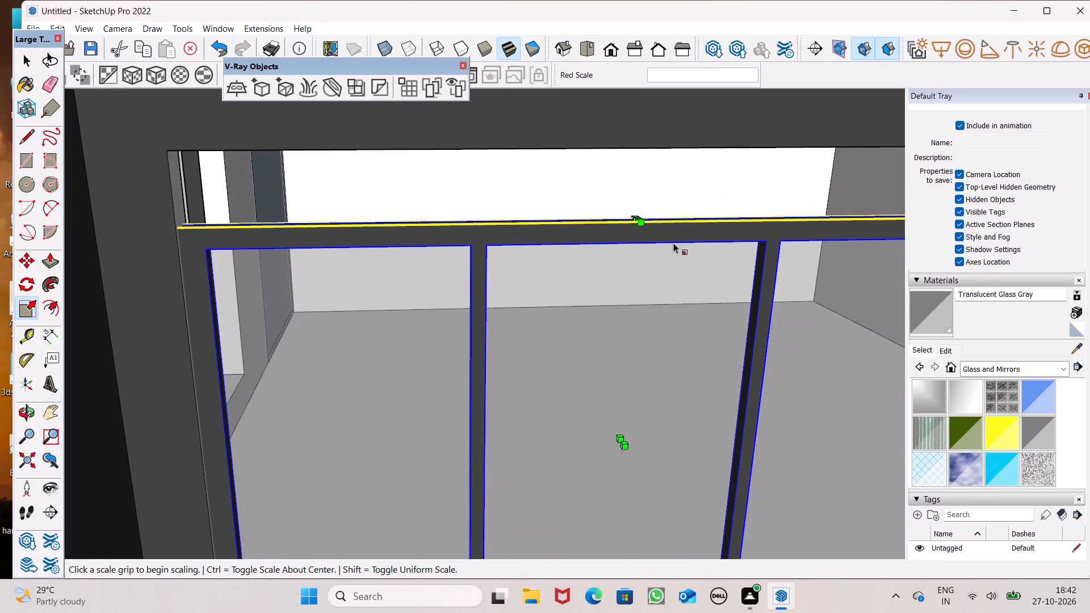
{"action": "middle_click_drag", "start_coordinate": [673, 243], "coordinate": [689, 270]}
{"action": "scroll", "coordinate": [669, 175], "scroll_direction": "up", "scroll_amount": 2}
{"action": "scroll", "coordinate": [641, 222], "scroll_direction": "down", "scroll_amount": 2}
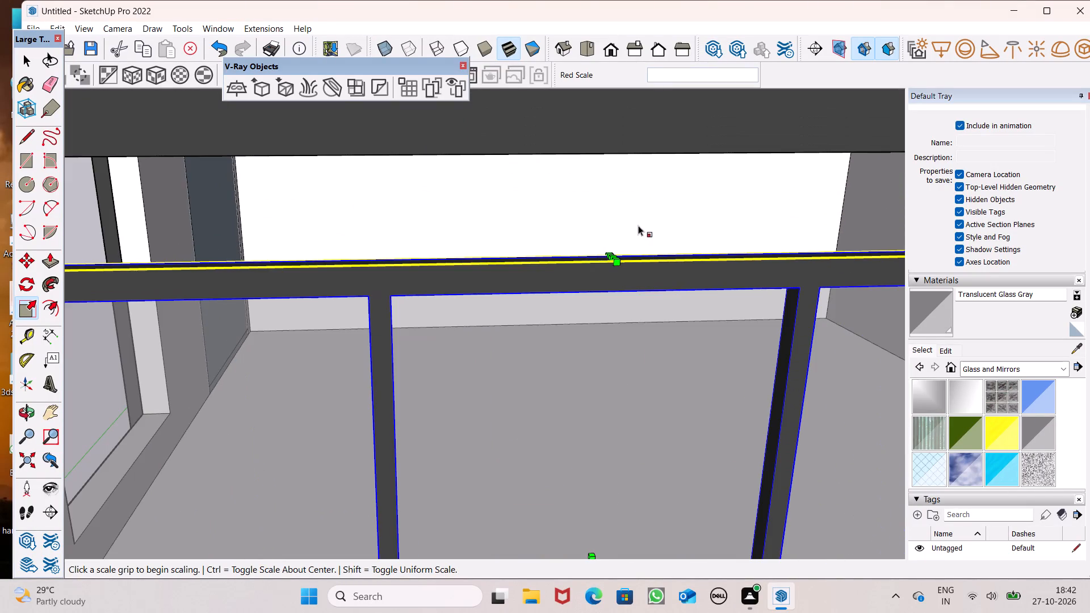
{"action": "scroll", "coordinate": [588, 192], "scroll_direction": "down", "scroll_amount": 6}
{"action": "scroll", "coordinate": [542, 99], "scroll_direction": "down", "scroll_amount": 13}
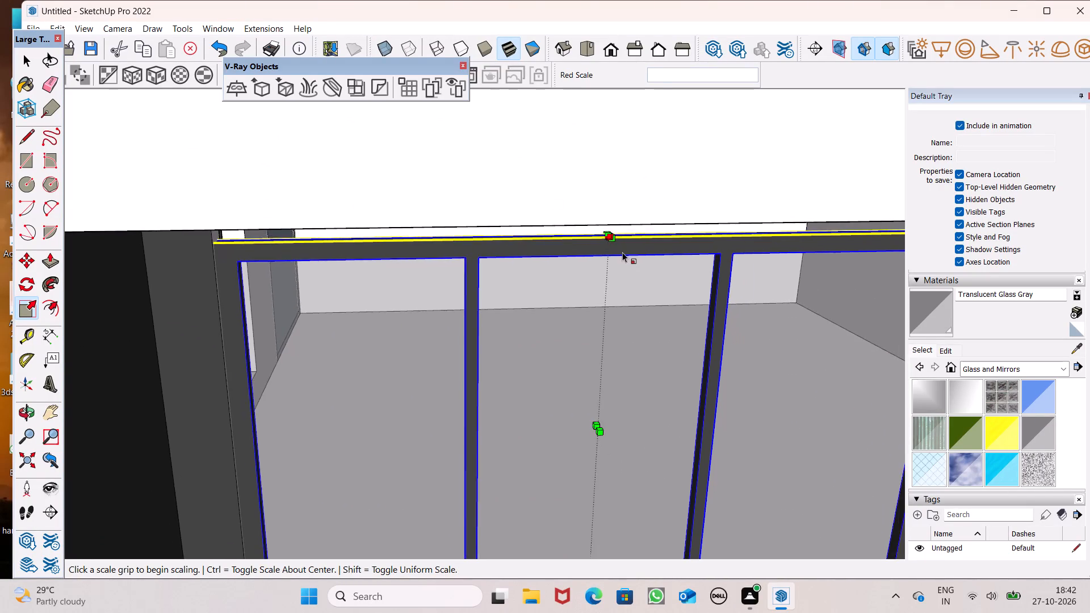
{"action": "scroll", "coordinate": [622, 252], "scroll_direction": "up", "scroll_amount": 5}
{"action": "scroll", "coordinate": [596, 209], "scroll_direction": "up", "scroll_amount": 1}
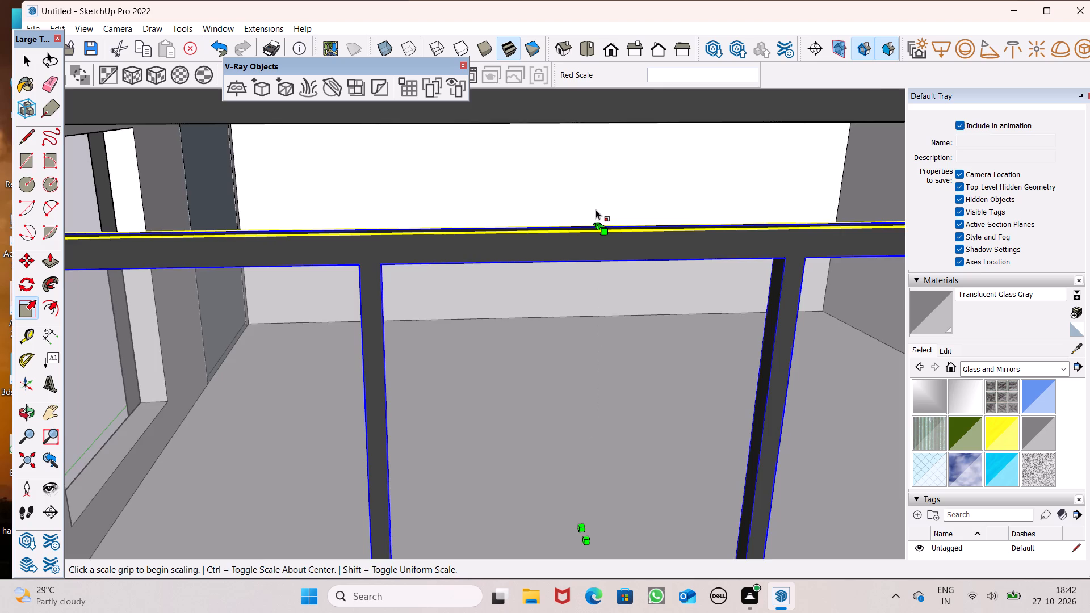
{"action": "scroll", "coordinate": [597, 216], "scroll_direction": "down", "scroll_amount": 2}
{"action": "left_click_drag", "start_coordinate": [598, 222], "coordinate": [597, 148]}
{"action": "scroll", "coordinate": [470, 161], "scroll_direction": "down", "scroll_amount": 7}
{"action": "key", "text": "space"}
{"action": "scroll", "coordinate": [469, 161], "scroll_direction": "down", "scroll_amount": 13}
{"action": "left_click", "coordinate": [201, 215]}
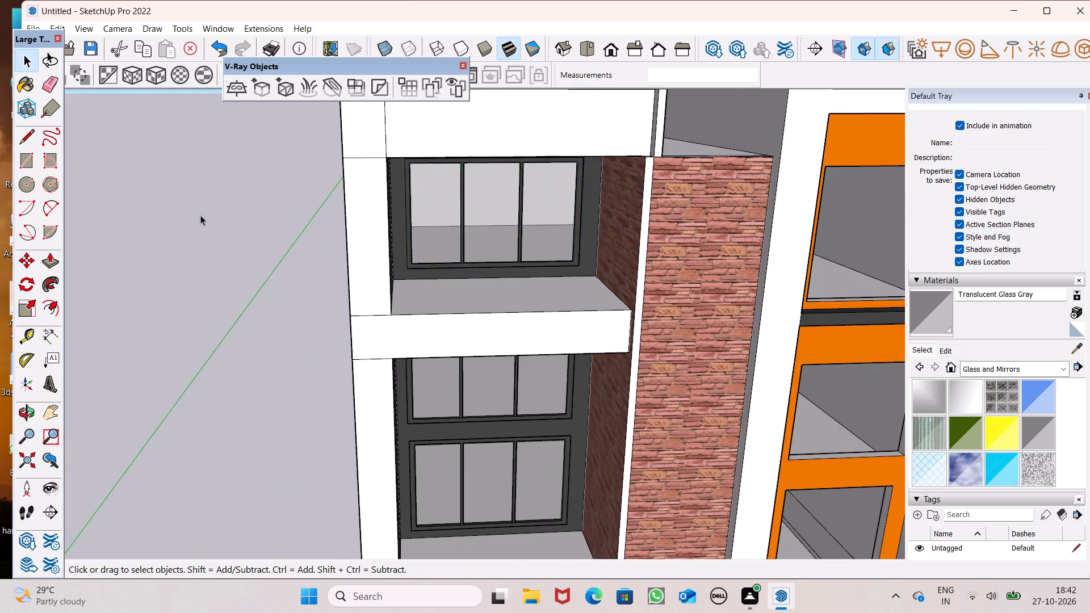
Examine the whole front of the building, including the fitted windows and the open orange facade bays.
{"action": "scroll", "coordinate": [200, 215], "scroll_direction": "down", "scroll_amount": 8}
{"action": "middle_click_drag", "start_coordinate": [272, 273], "coordinate": [255, 148]}
{"action": "scroll", "coordinate": [256, 148], "scroll_direction": "up", "scroll_amount": 1}
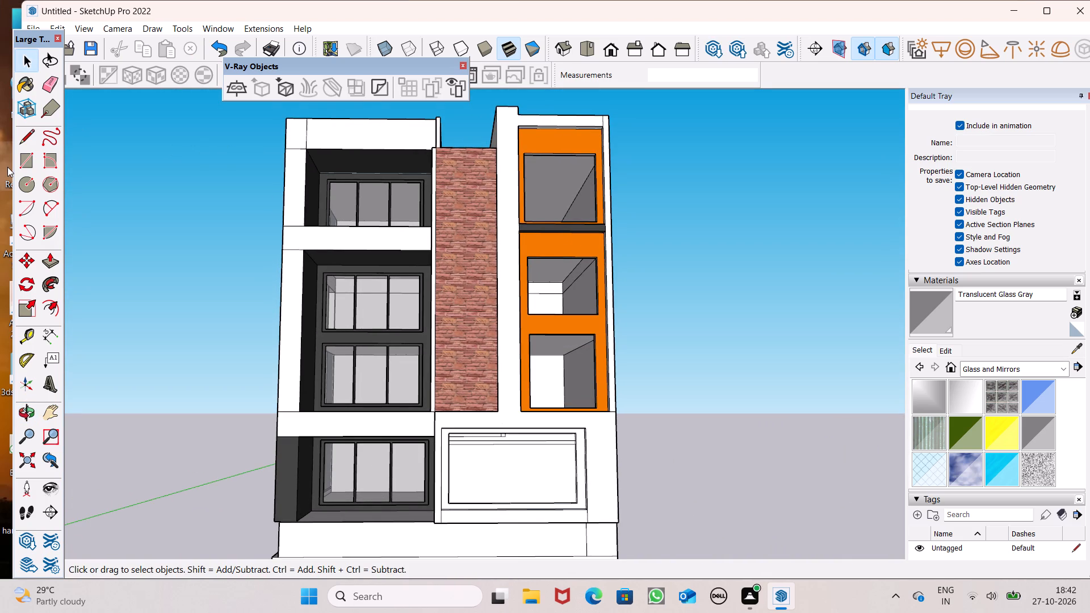
{"action": "scroll", "coordinate": [7, 167], "scroll_direction": "down", "scroll_amount": 4}
{"action": "scroll", "coordinate": [154, 260], "scroll_direction": "down", "scroll_amount": 5}
{"action": "middle_click_drag", "start_coordinate": [196, 314], "coordinate": [199, 345]}
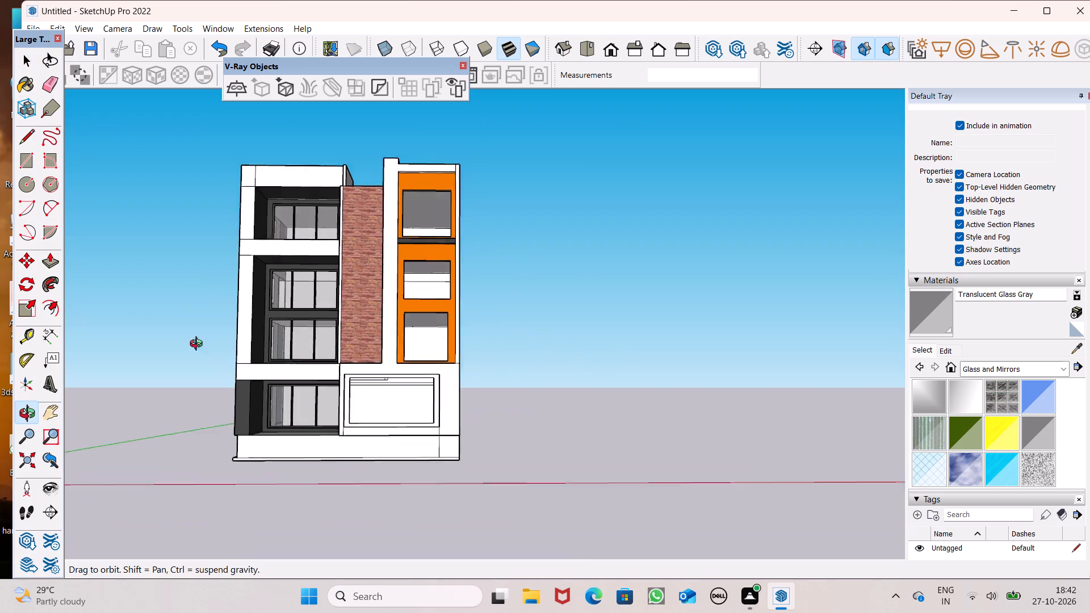
{"action": "middle_click_drag", "start_coordinate": [199, 345], "coordinate": [175, 456]}
{"action": "scroll", "coordinate": [127, 329], "scroll_direction": "down", "scroll_amount": 3}
{"action": "middle_click_drag", "start_coordinate": [247, 404], "coordinate": [288, 309]}
{"action": "scroll", "coordinate": [247, 404], "scroll_direction": "up", "scroll_amount": 1}
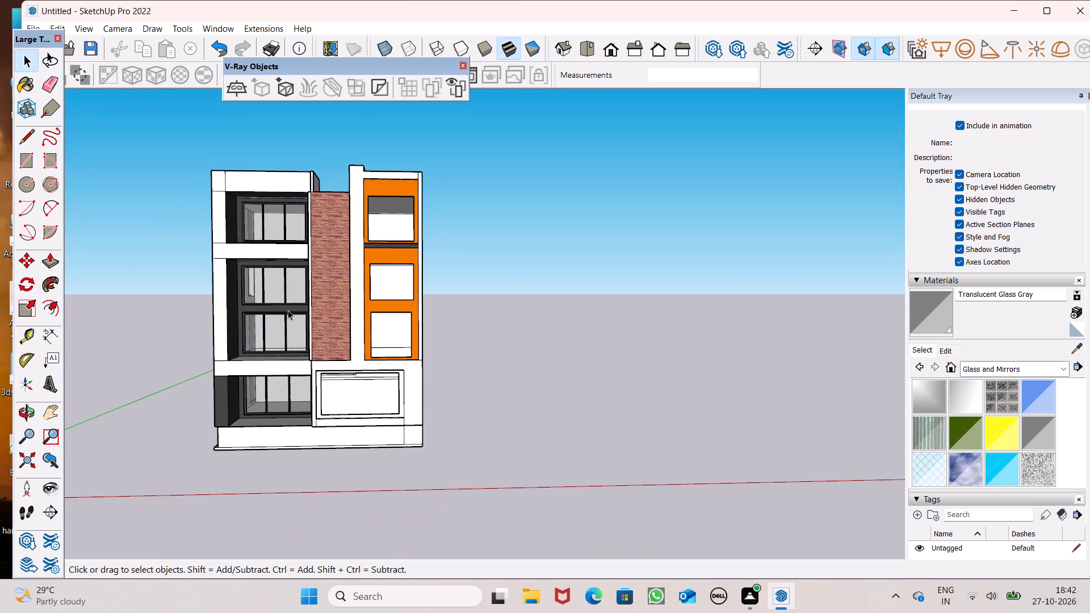
Draw an upright rectangle in the empty space beside the orange facade as the outline of a new window.
{"action": "left_click", "coordinate": [40, 159]}
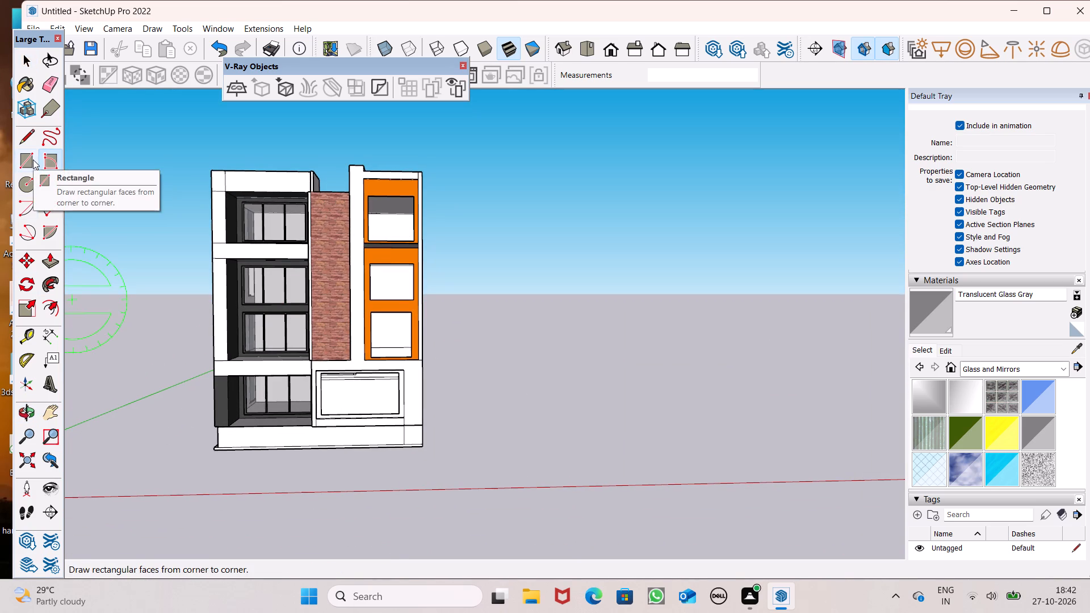
{"action": "left_click", "coordinate": [24, 161]}
{"action": "middle_click_drag", "start_coordinate": [538, 461], "coordinate": [504, 455]}
{"action": "scroll", "coordinate": [509, 455], "scroll_direction": "up", "scroll_amount": 1}
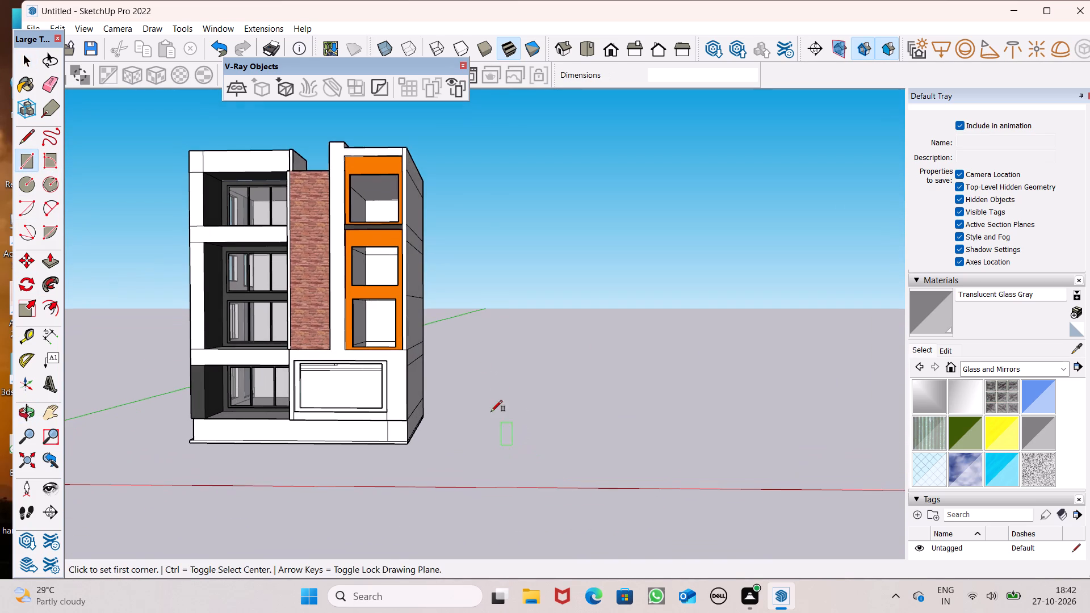
{"action": "middle_click_drag", "start_coordinate": [521, 378], "coordinate": [533, 348]}
{"action": "scroll", "coordinate": [531, 347], "scroll_direction": "up", "scroll_amount": 1}
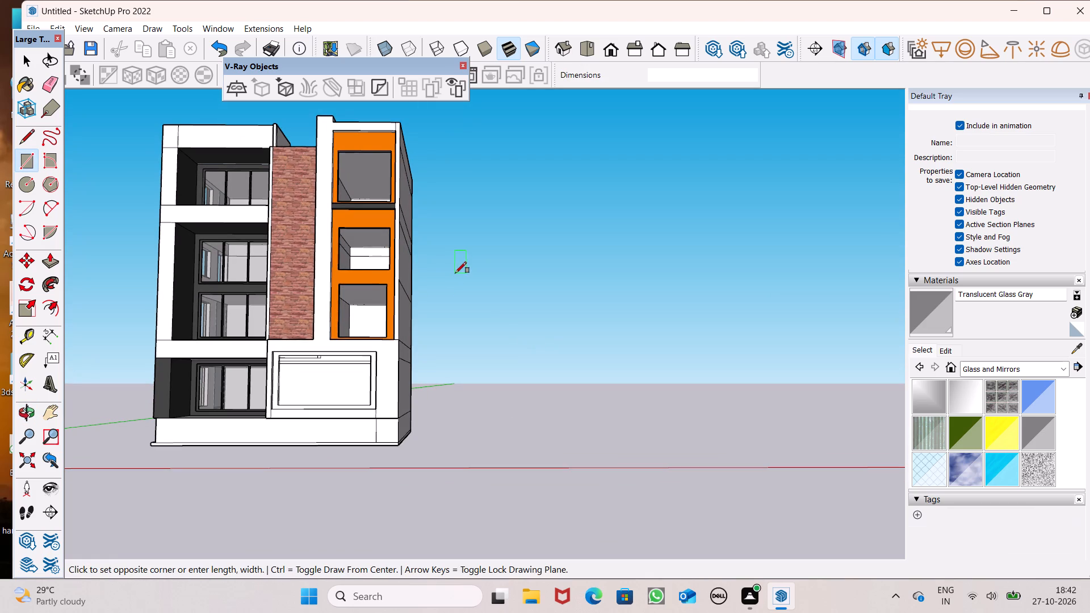
{"action": "left_click", "coordinate": [455, 273]}
{"action": "left_click", "coordinate": [492, 319]}
Offset the new window rectangle's outline slightly inward to form a narrow frame border.
{"action": "scroll", "coordinate": [467, 292], "scroll_direction": "up", "scroll_amount": 7}
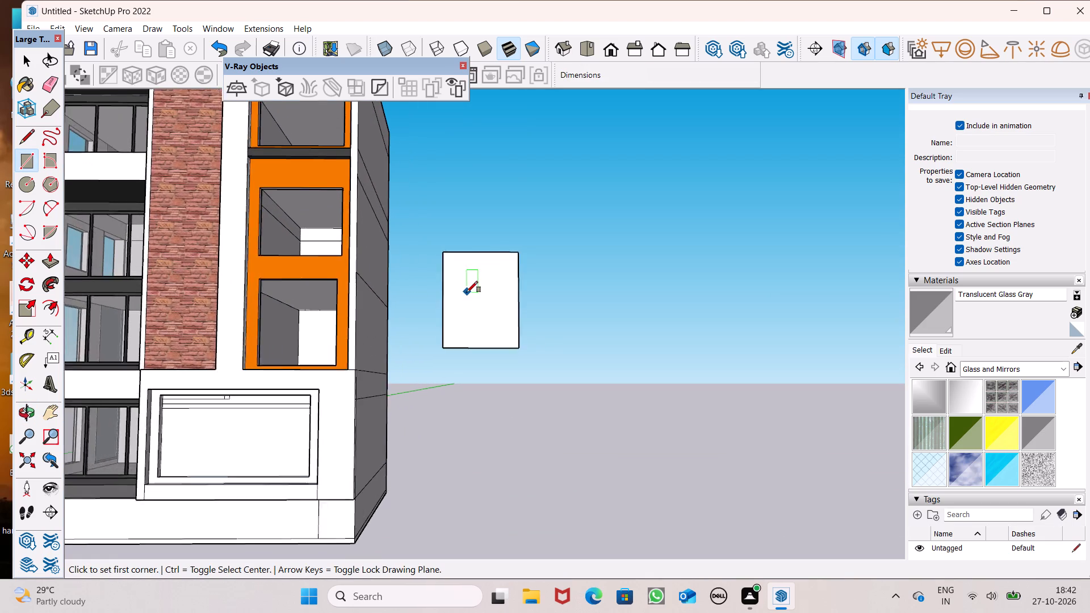
{"action": "scroll", "coordinate": [467, 292], "scroll_direction": "up", "scroll_amount": 1}
{"action": "left_click", "coordinate": [52, 308]}
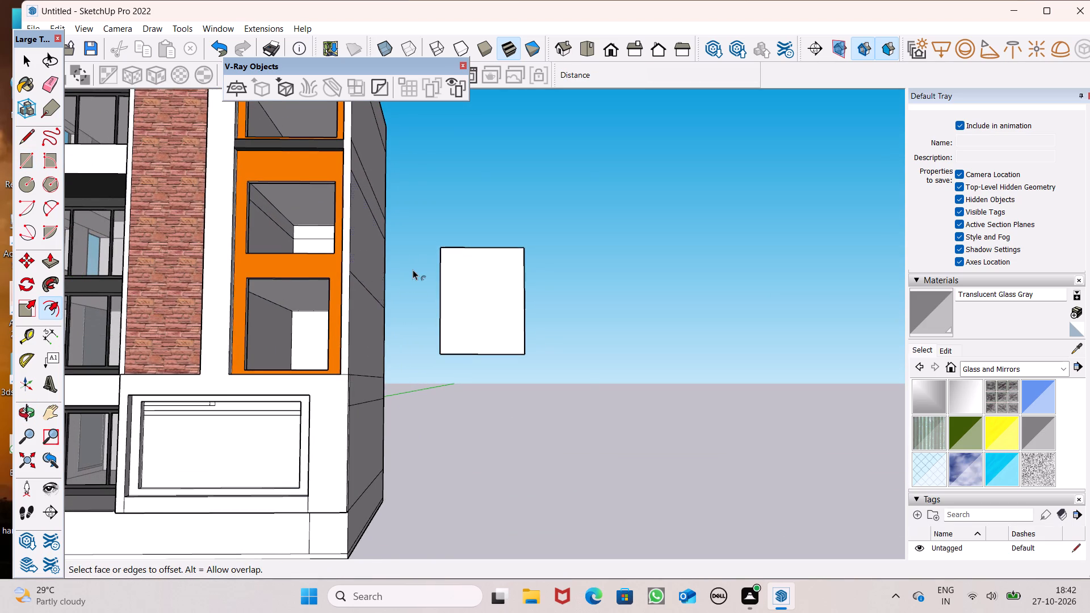
{"action": "scroll", "coordinate": [414, 269], "scroll_direction": "up", "scroll_amount": 4}
{"action": "scroll", "coordinate": [514, 257], "scroll_direction": "down", "scroll_amount": 1}
{"action": "left_click_drag", "start_coordinate": [535, 237], "coordinate": [533, 243]}
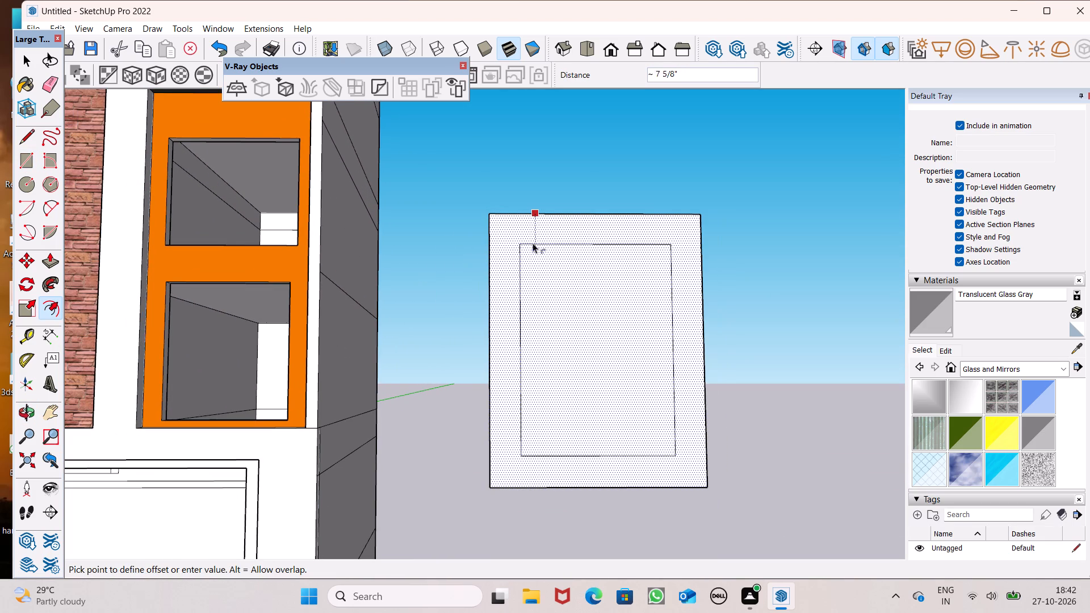
{"action": "left_click_drag", "start_coordinate": [533, 243], "coordinate": [517, 221]}
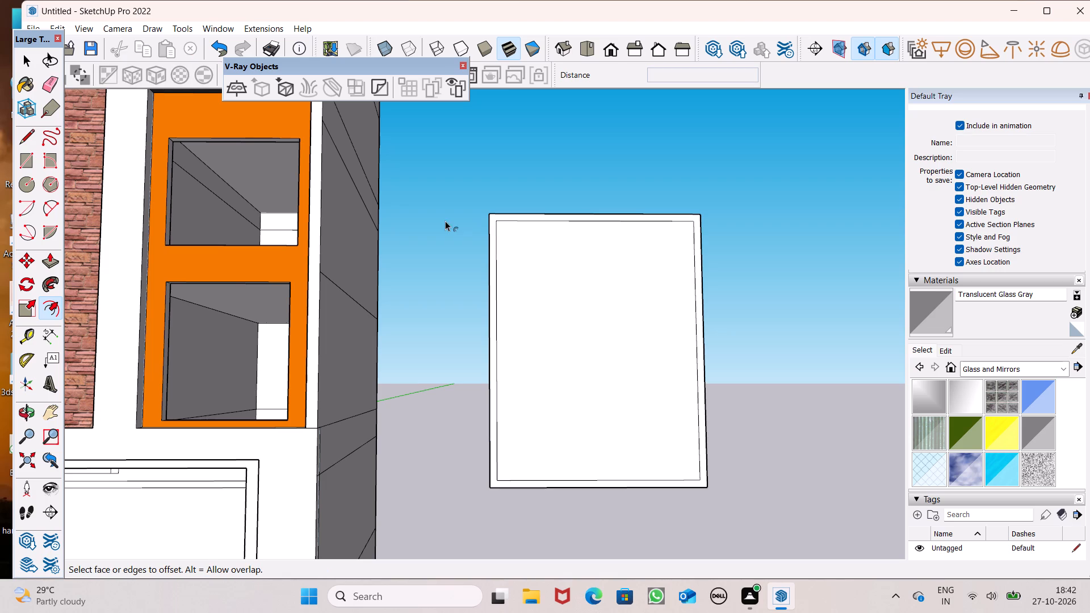
Draw a central mullion strip about 1 13/16" wide and 5' 5 1/16" high between the frame's inner top and bottom edges.
{"action": "left_click", "coordinate": [30, 152]}
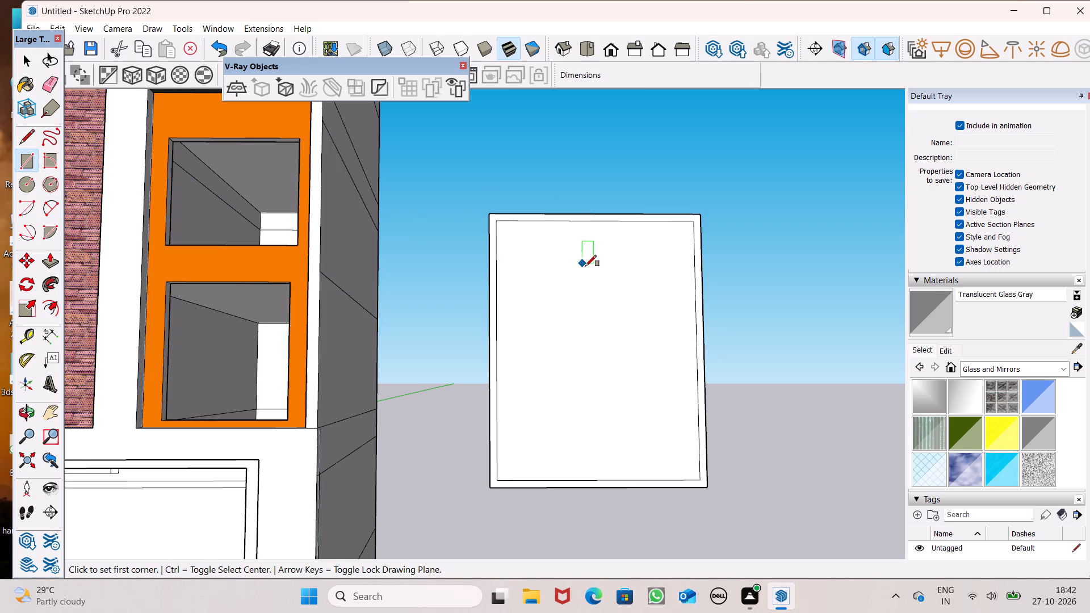
{"action": "scroll", "coordinate": [585, 266], "scroll_direction": "up", "scroll_amount": 1}
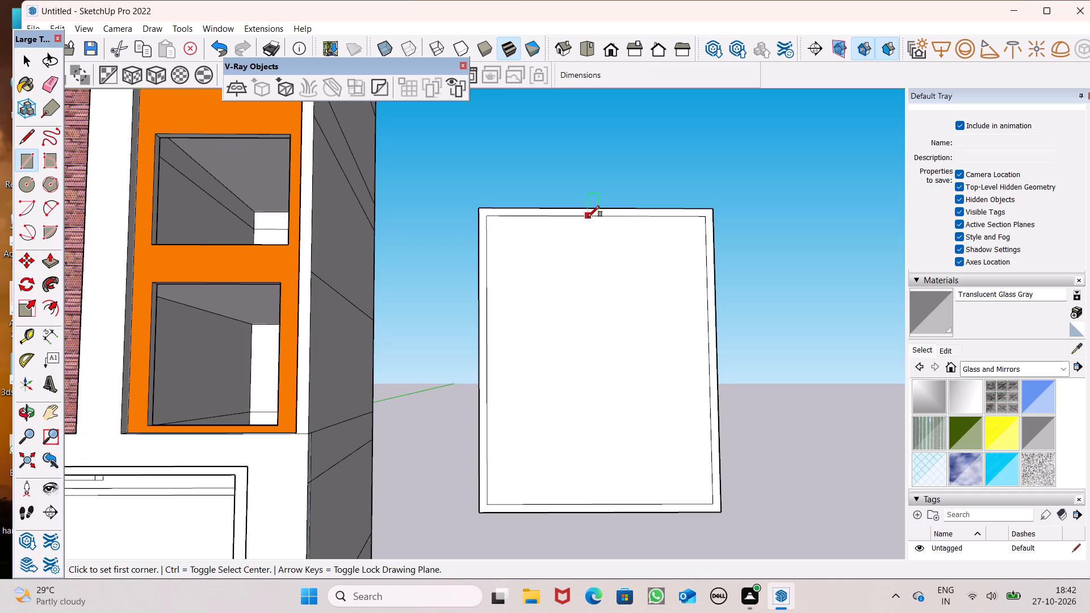
{"action": "left_click", "coordinate": [588, 216]}
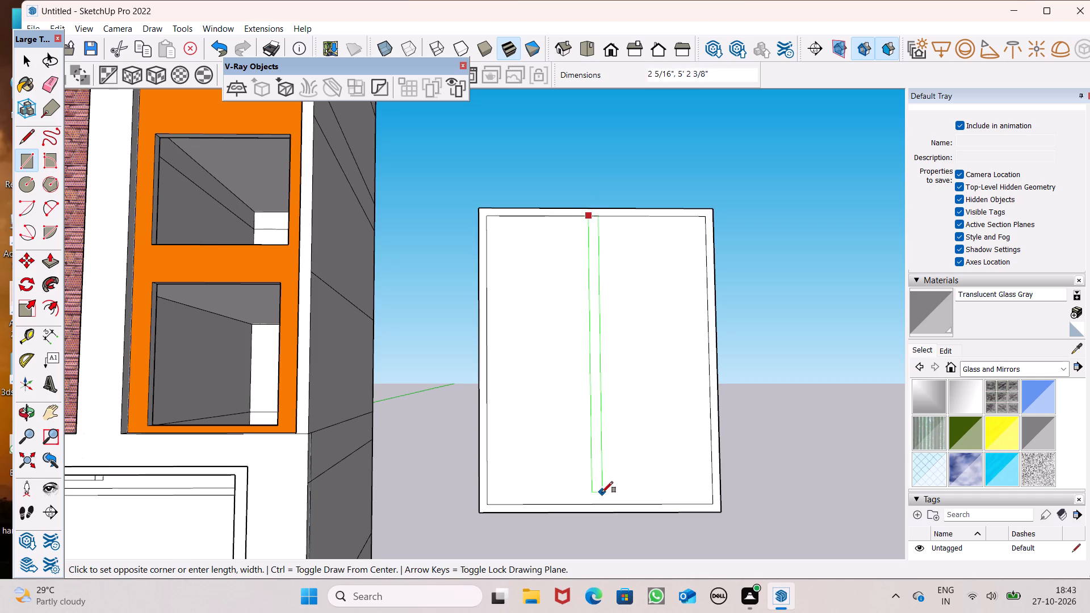
{"action": "scroll", "coordinate": [601, 510], "scroll_direction": "up", "scroll_amount": 2}
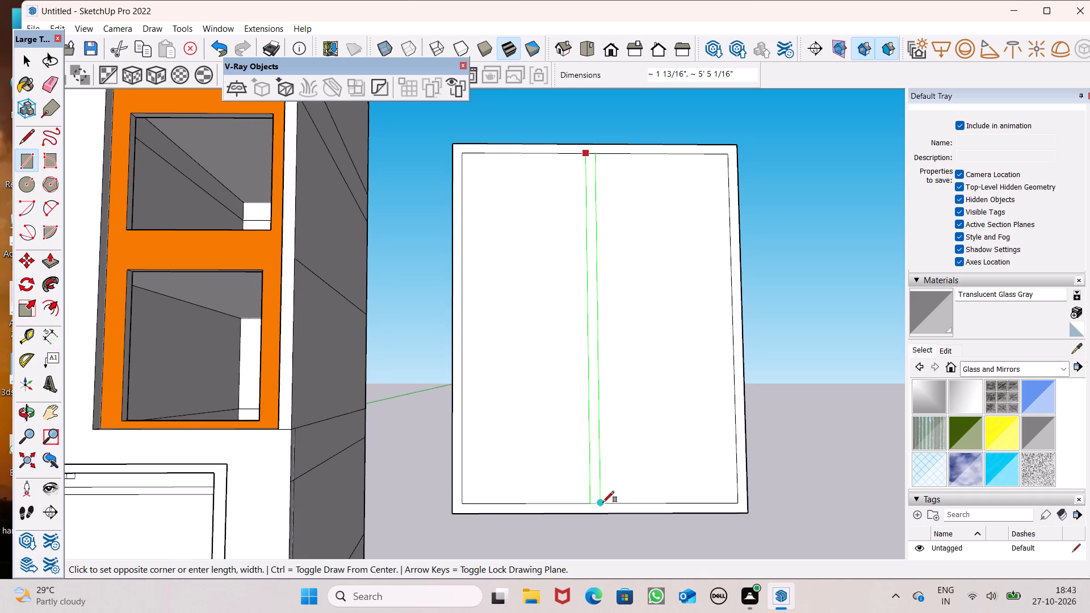
{"action": "left_click_drag", "start_coordinate": [603, 502], "coordinate": [598, 494]}
{"action": "scroll", "coordinate": [497, 330], "scroll_direction": "down", "scroll_amount": 3}
{"action": "key", "text": "space"}
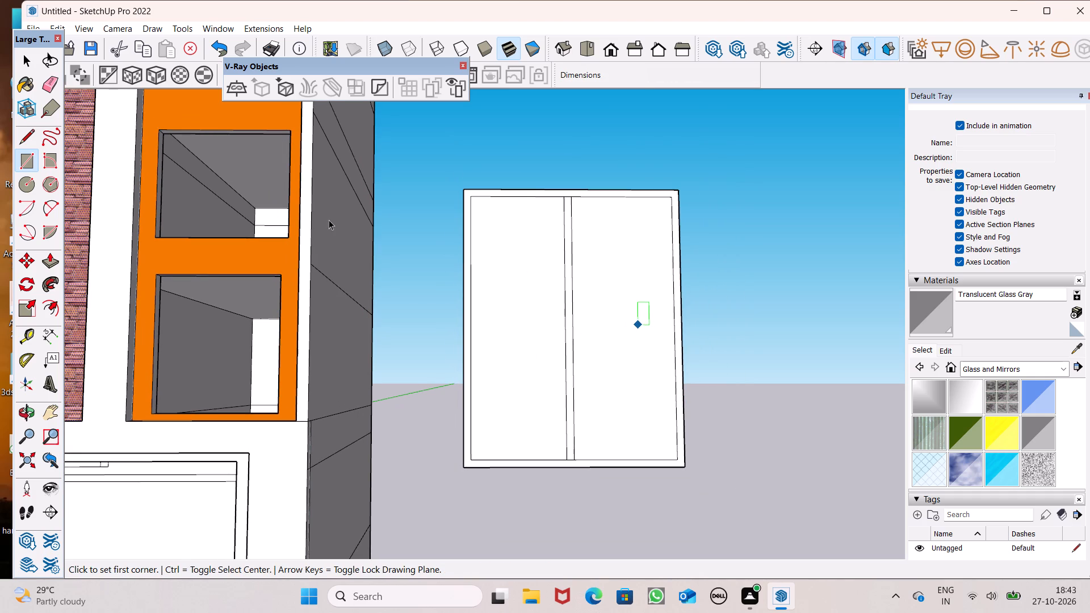
Erase the short edge at the top of the mullion so it merges with the window frame.
{"action": "left_click", "coordinate": [52, 75]}
{"action": "scroll", "coordinate": [565, 189], "scroll_direction": "up", "scroll_amount": 4}
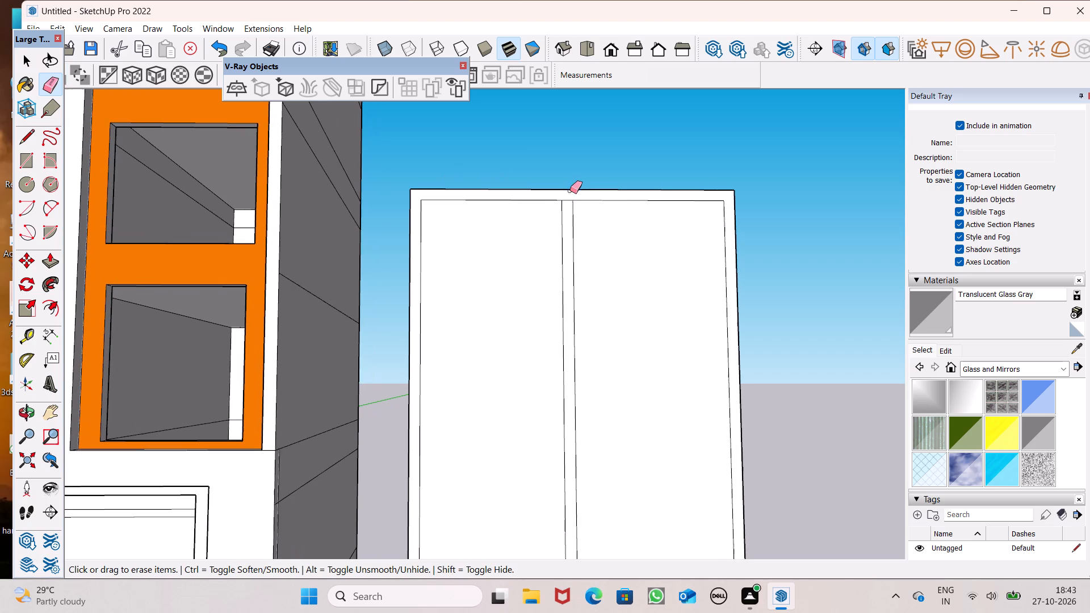
{"action": "left_click", "coordinate": [570, 205]}
{"action": "left_click_drag", "start_coordinate": [565, 194], "coordinate": [568, 201]}
{"action": "scroll", "coordinate": [565, 135], "scroll_direction": "down", "scroll_amount": 5}
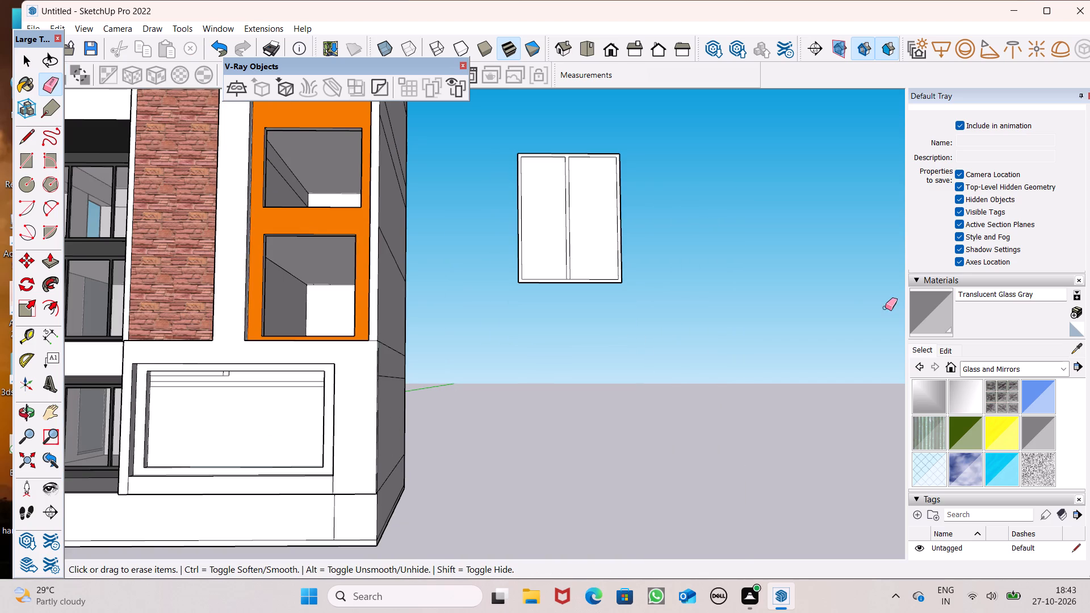
Paint both panes of the new two-pane window with Translucent Glass Gray.
{"action": "left_click", "coordinate": [929, 328]}
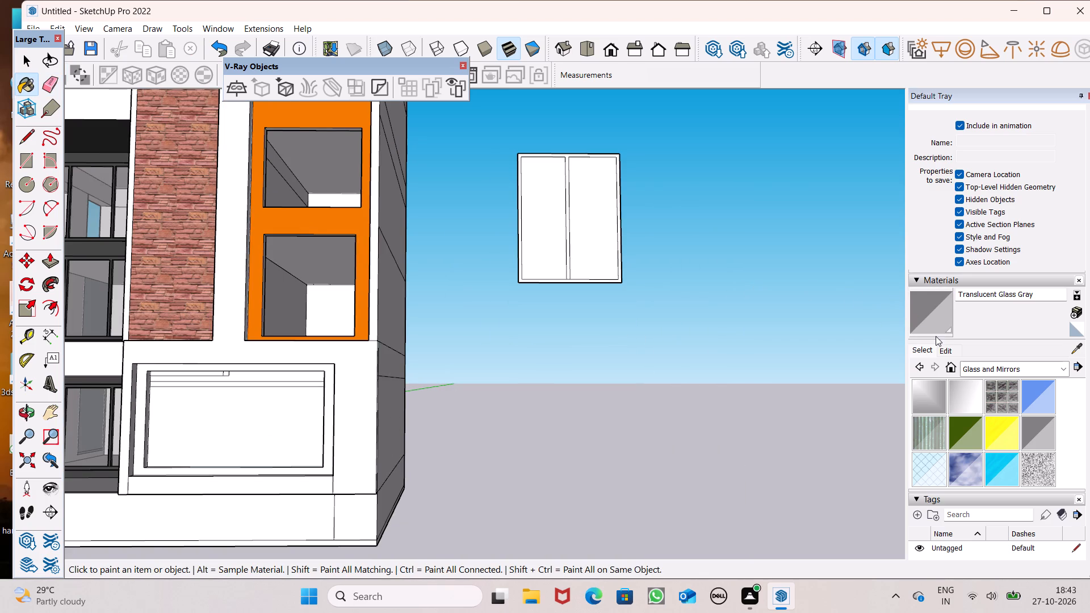
{"action": "left_click_drag", "start_coordinate": [926, 318], "coordinate": [889, 318]}
{"action": "left_click", "coordinate": [590, 237]}
{"action": "left_click", "coordinate": [540, 250]}
{"action": "scroll", "coordinate": [580, 182], "scroll_direction": "down", "scroll_amount": 1}
{"action": "key", "text": "space"}
Paint the front of the window's frame and mullion with Color M07 from the Colors materials.
{"action": "scroll", "coordinate": [580, 180], "scroll_direction": "down", "scroll_amount": 3}
{"action": "middle_click_drag", "start_coordinate": [589, 241], "coordinate": [534, 356]}
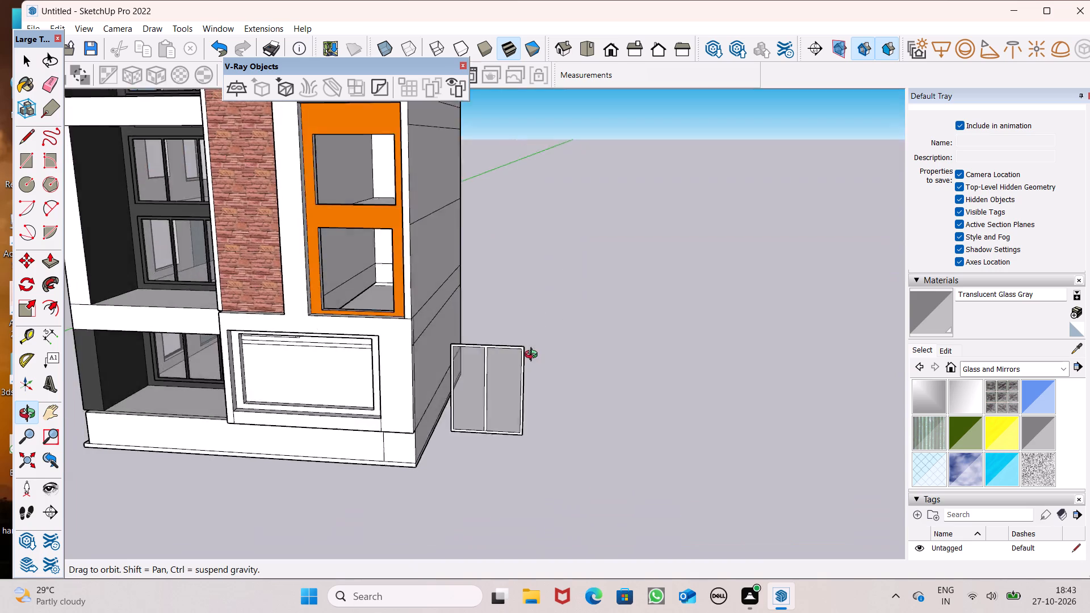
{"action": "middle_click_drag", "start_coordinate": [534, 356], "coordinate": [531, 360]}
{"action": "scroll", "coordinate": [531, 360], "scroll_direction": "up", "scroll_amount": 1}
{"action": "scroll", "coordinate": [554, 280], "scroll_direction": "down", "scroll_amount": 5}
{"action": "scroll", "coordinate": [533, 399], "scroll_direction": "up", "scroll_amount": 2}
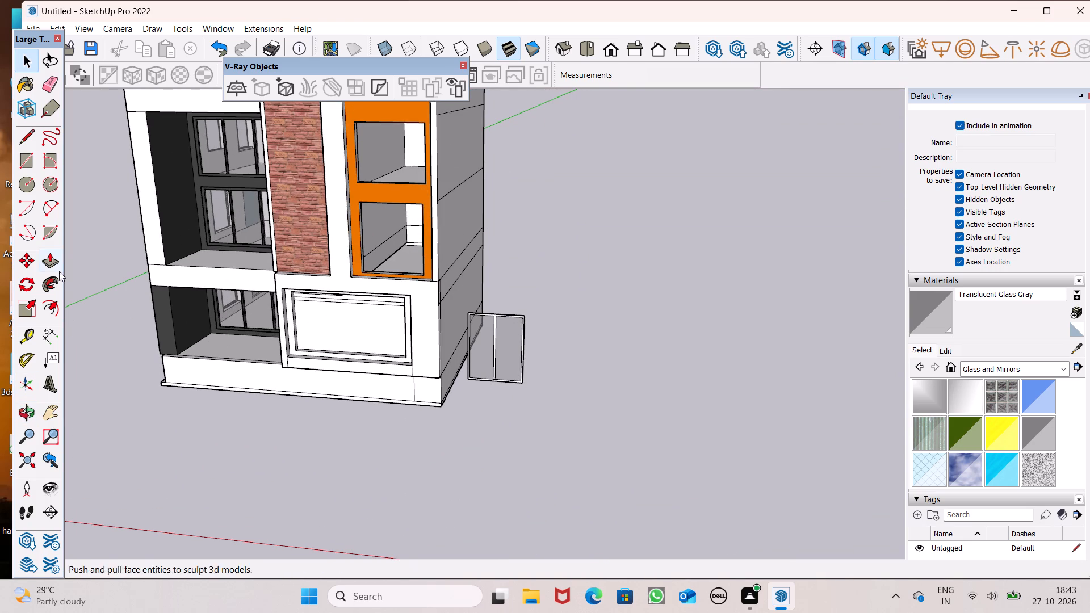
{"action": "left_click", "coordinate": [1006, 372]}
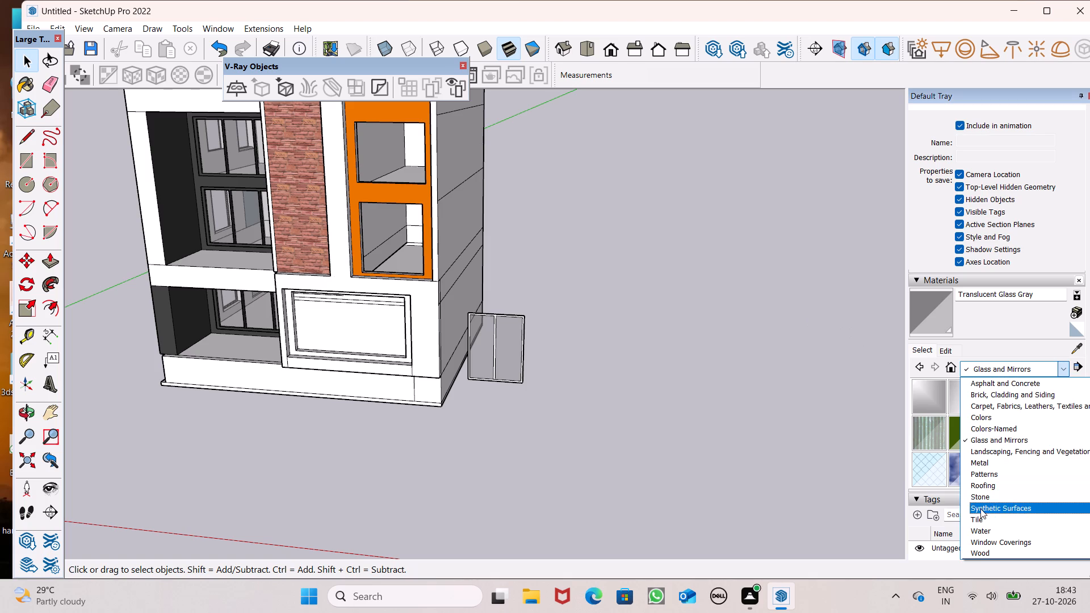
{"action": "left_click", "coordinate": [994, 419]}
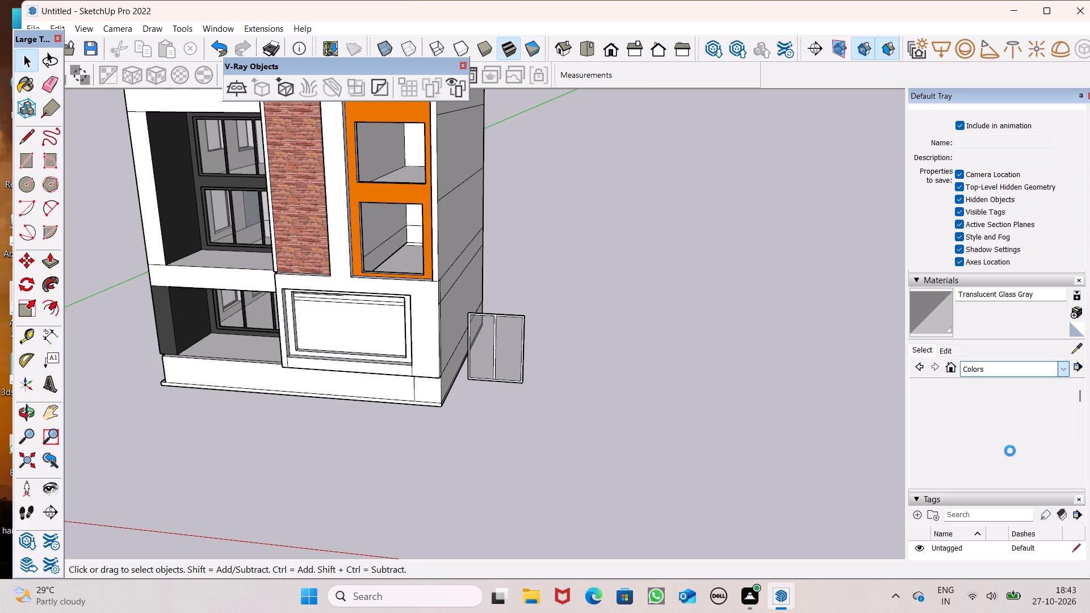
{"action": "scroll", "coordinate": [1007, 450], "scroll_direction": "down", "scroll_amount": 15}
{"action": "scroll", "coordinate": [1007, 424], "scroll_direction": "up", "scroll_amount": 1}
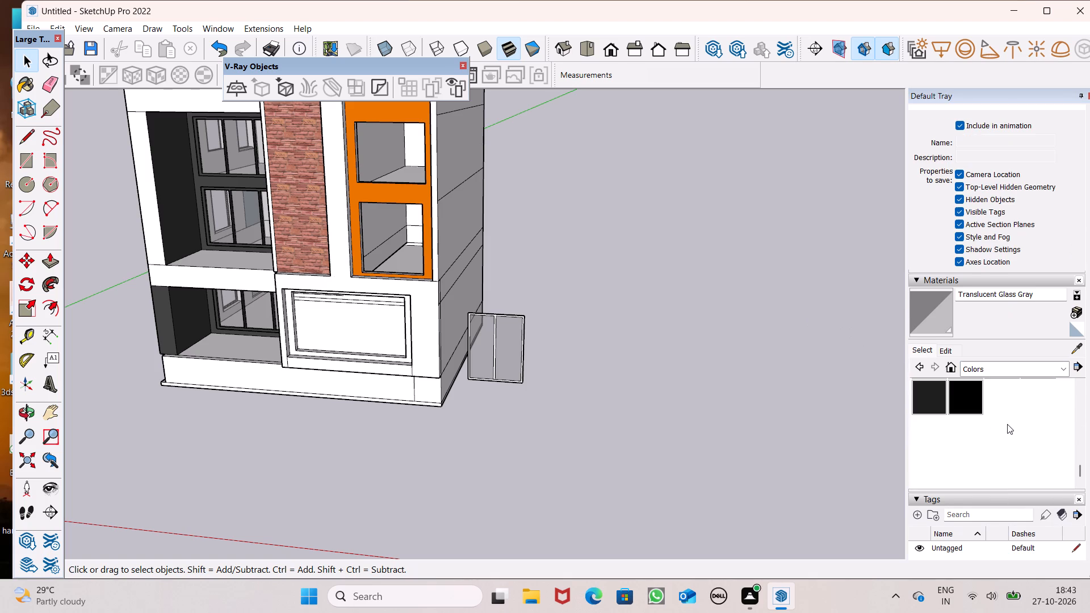
{"action": "scroll", "coordinate": [1011, 422], "scroll_direction": "up", "scroll_amount": 1}
{"action": "left_click", "coordinate": [1036, 421]}
{"action": "scroll", "coordinate": [466, 400], "scroll_direction": "up", "scroll_amount": 4}
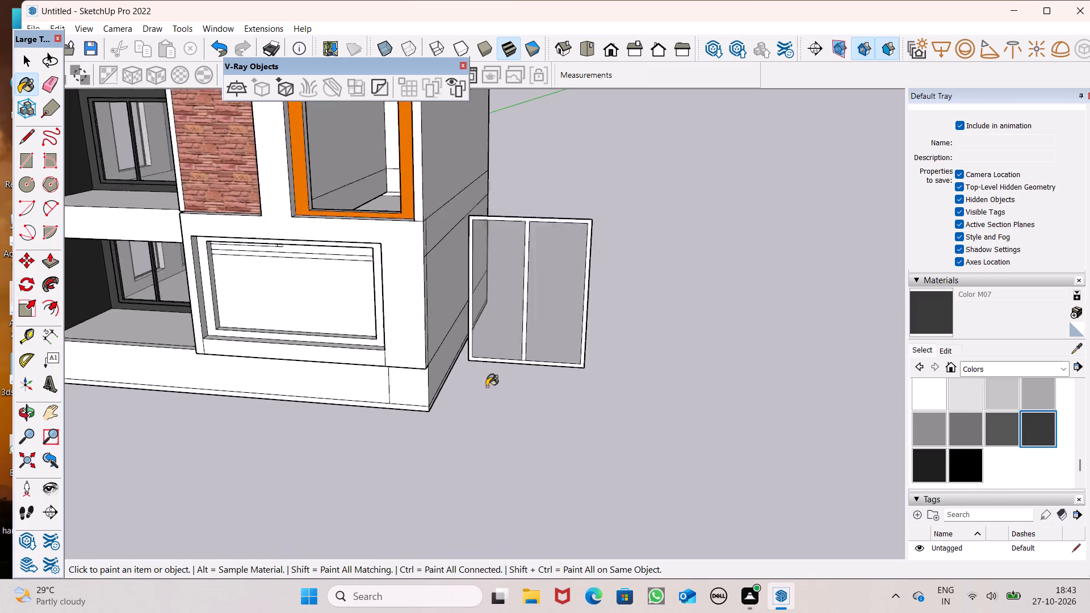
{"action": "scroll", "coordinate": [487, 387], "scroll_direction": "up", "scroll_amount": 3}
{"action": "scroll", "coordinate": [546, 351], "scroll_direction": "up", "scroll_amount": 5}
{"action": "scroll", "coordinate": [582, 316], "scroll_direction": "down", "scroll_amount": 5}
{"action": "scroll", "coordinate": [622, 293], "scroll_direction": "up", "scroll_amount": 5}
{"action": "left_click", "coordinate": [610, 277]}
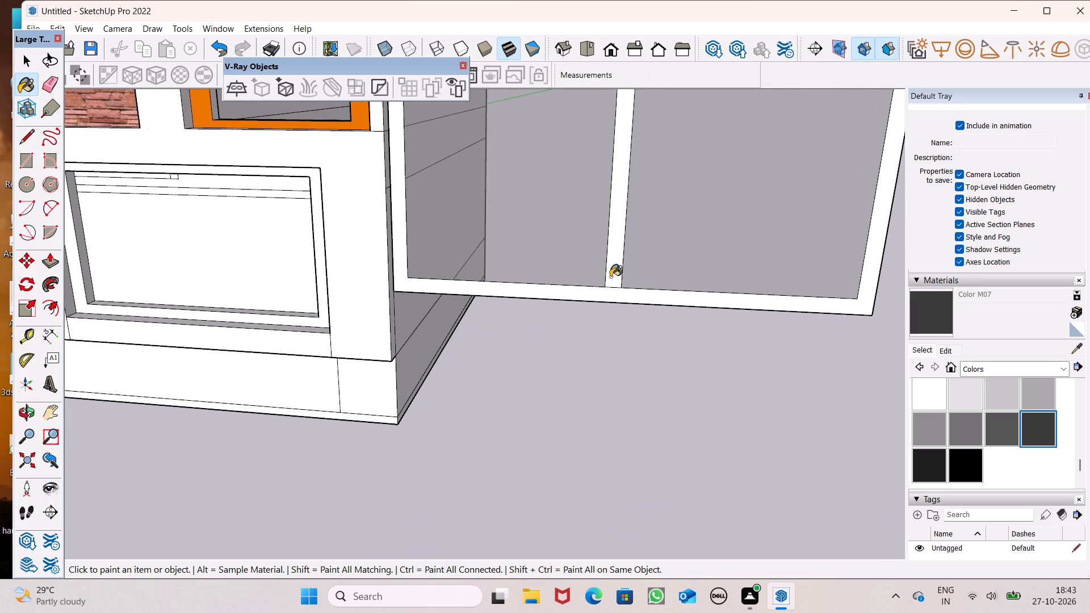
Paint the back of the window's frame and mullion with Color M07 as well.
{"action": "scroll", "coordinate": [577, 337], "scroll_direction": "down", "scroll_amount": 7}
{"action": "scroll", "coordinate": [665, 276], "scroll_direction": "down", "scroll_amount": 5}
{"action": "middle_click_drag", "start_coordinate": [665, 331], "coordinate": [83, 375]}
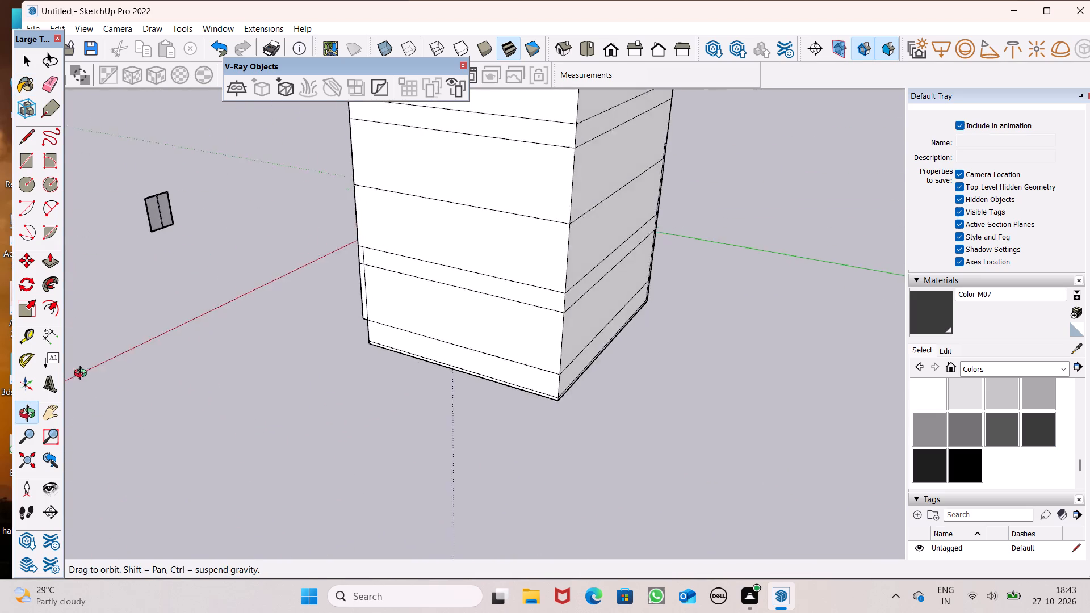
{"action": "middle_click_drag", "start_coordinate": [83, 375], "coordinate": [72, 355]}
{"action": "scroll", "coordinate": [82, 181], "scroll_direction": "up", "scroll_amount": 8}
{"action": "scroll", "coordinate": [158, 242], "scroll_direction": "up", "scroll_amount": 7}
{"action": "scroll", "coordinate": [232, 200], "scroll_direction": "up", "scroll_amount": 7}
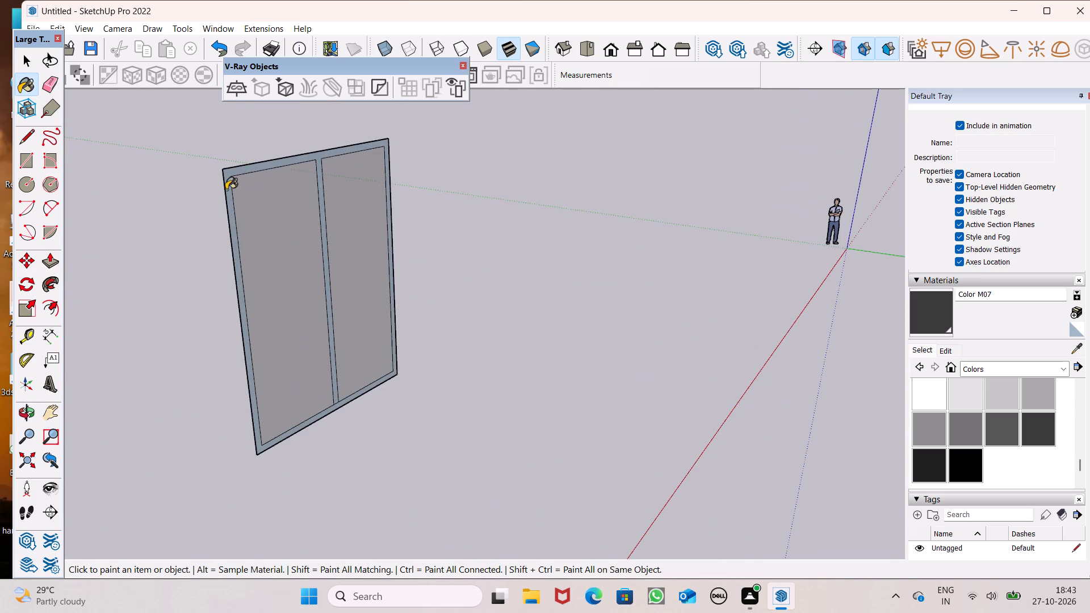
{"action": "left_click", "coordinate": [226, 188]}
{"action": "key", "text": "space"}
Push/Pull the window's frame and mullion out from the glass by about 1/2".
{"action": "scroll", "coordinate": [190, 197], "scroll_direction": "down", "scroll_amount": 2}
{"action": "middle_click_drag", "start_coordinate": [180, 314], "coordinate": [255, 318]}
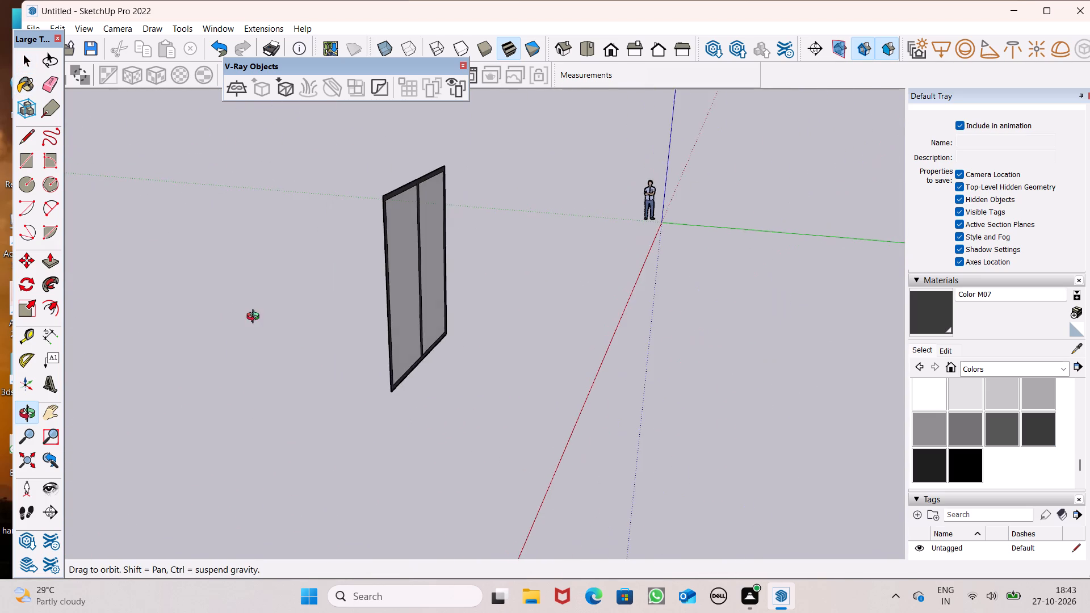
{"action": "middle_click_drag", "start_coordinate": [255, 318], "coordinate": [187, 318]}
{"action": "left_click", "coordinate": [51, 253]}
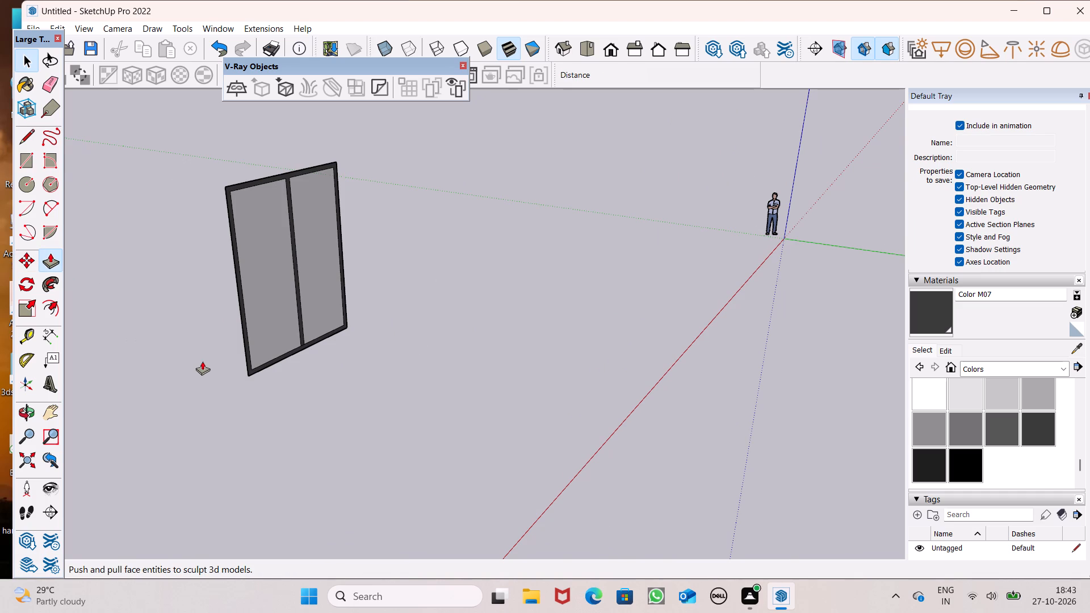
{"action": "scroll", "coordinate": [202, 360], "scroll_direction": "up", "scroll_amount": 4}
{"action": "left_click_drag", "start_coordinate": [369, 402], "coordinate": [377, 408]}
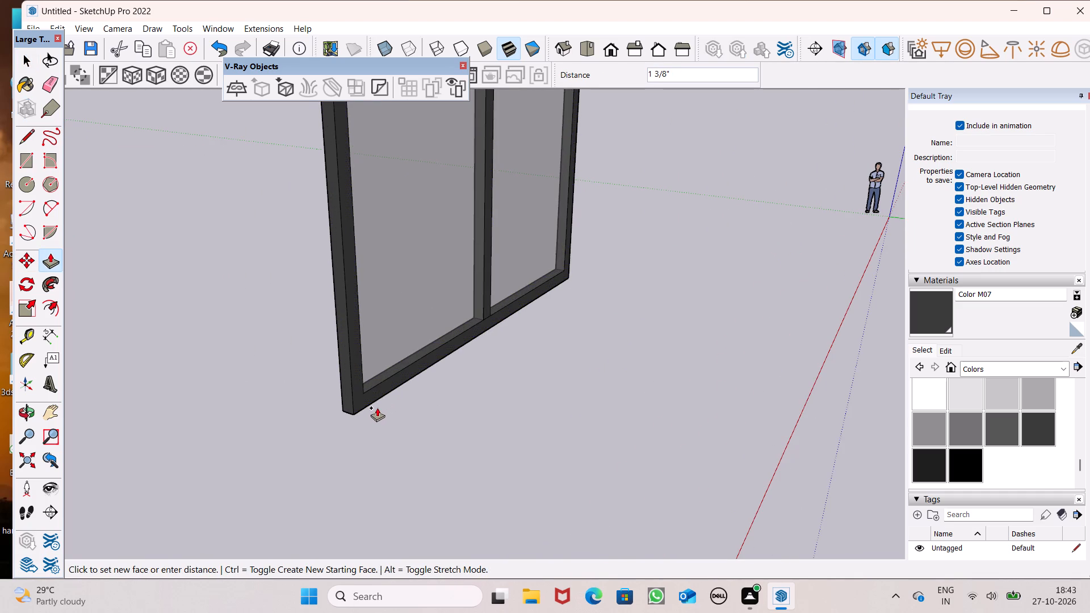
{"action": "left_click_drag", "start_coordinate": [377, 408], "coordinate": [371, 409]}
{"action": "scroll", "coordinate": [244, 379], "scroll_direction": "down", "scroll_amount": 2}
{"action": "key", "text": "space"}
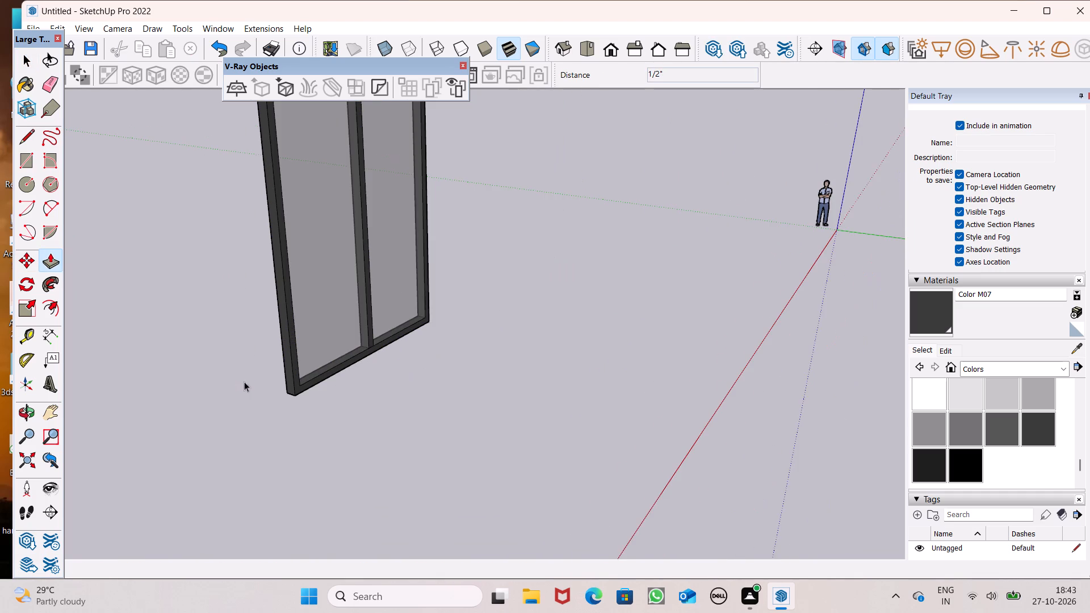
Select the whole two-pane window, including glass, frame and mullion, and make it a group.
{"action": "scroll", "coordinate": [223, 367], "scroll_direction": "down", "scroll_amount": 3}
{"action": "middle_click_drag", "start_coordinate": [223, 385], "coordinate": [730, 399]}
{"action": "scroll", "coordinate": [730, 399], "scroll_direction": "down", "scroll_amount": 3}
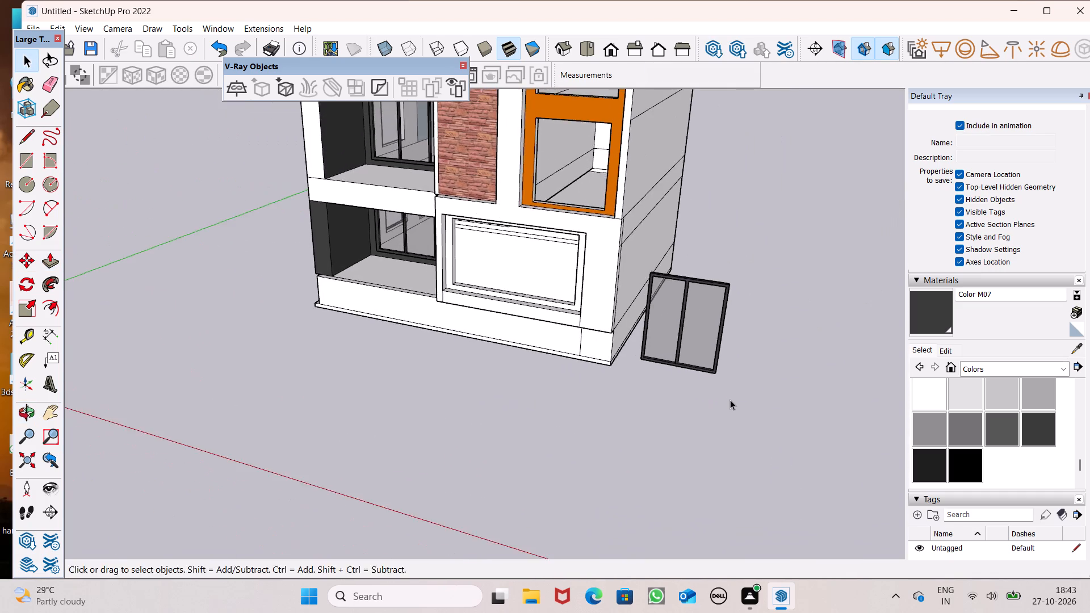
{"action": "middle_click_drag", "start_coordinate": [730, 400], "coordinate": [796, 369]}
{"action": "scroll", "coordinate": [514, 305], "scroll_direction": "down", "scroll_amount": 3}
{"action": "scroll", "coordinate": [720, 247], "scroll_direction": "up", "scroll_amount": 5}
{"action": "triple_click", "coordinate": [720, 247]}
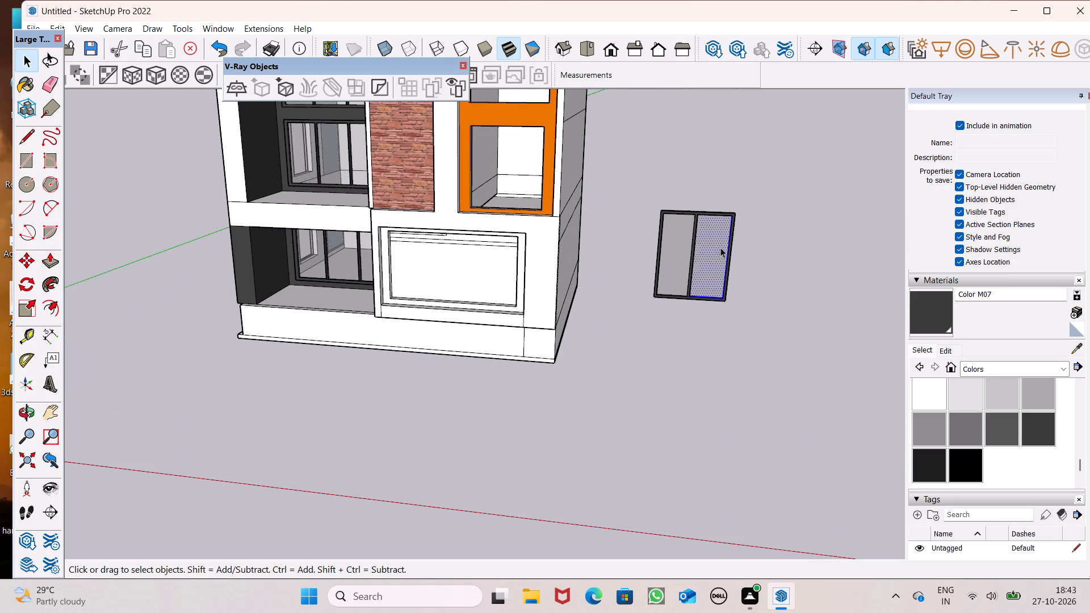
{"action": "left_click", "coordinate": [720, 247]}
{"action": "right_click", "coordinate": [720, 247]}
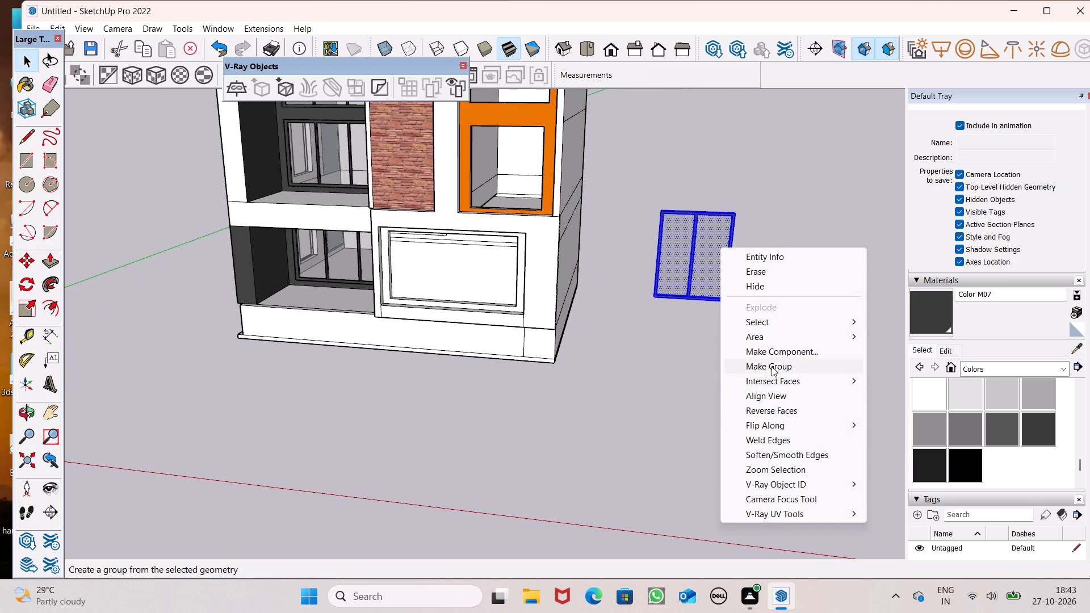
{"action": "left_click", "coordinate": [772, 367]}
Move the window group from beside the building to the lowest opening of the orange facade.
{"action": "scroll", "coordinate": [660, 365], "scroll_direction": "down", "scroll_amount": 7}
{"action": "key", "text": "m"}
{"action": "key", "text": "Return"}
{"action": "scroll", "coordinate": [764, 306], "scroll_direction": "down", "scroll_amount": 1}
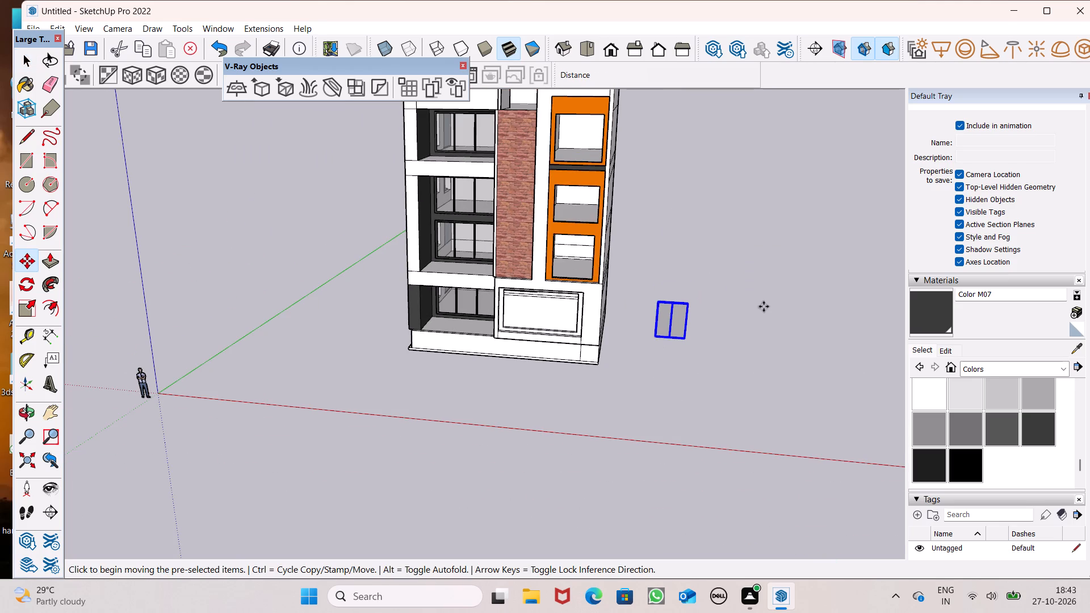
{"action": "left_click_drag", "start_coordinate": [691, 334], "coordinate": [591, 274]}
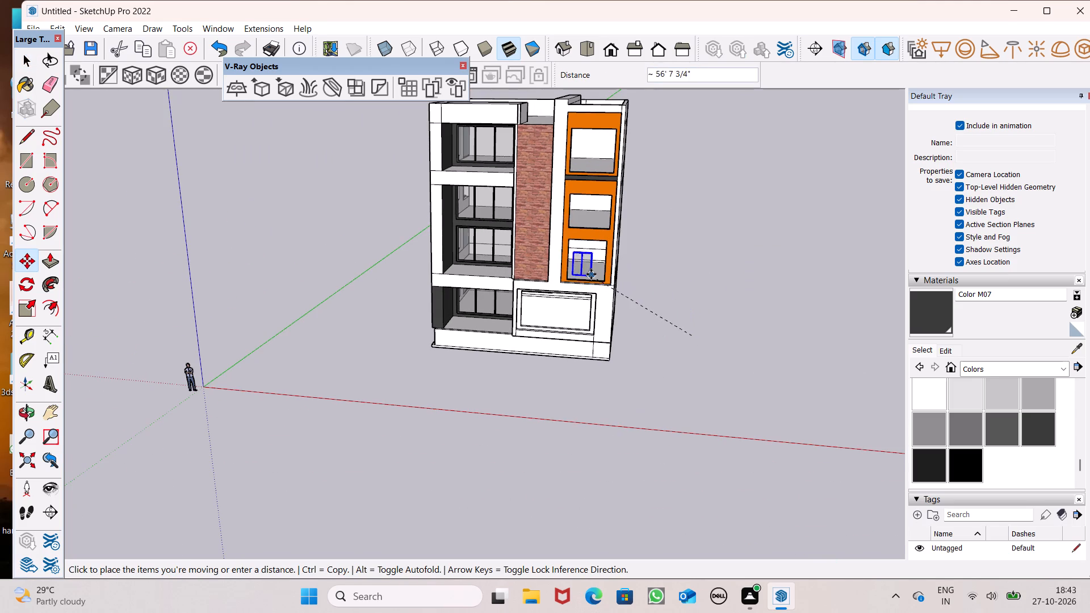
{"action": "left_click_drag", "start_coordinate": [591, 274], "coordinate": [607, 276]}
Move the window group by its bottom corner to snap onto the lowest orange opening's outer side edge.
{"action": "scroll", "coordinate": [586, 274], "scroll_direction": "up", "scroll_amount": 8}
{"action": "middle_click_drag", "start_coordinate": [615, 302], "coordinate": [726, 348]}
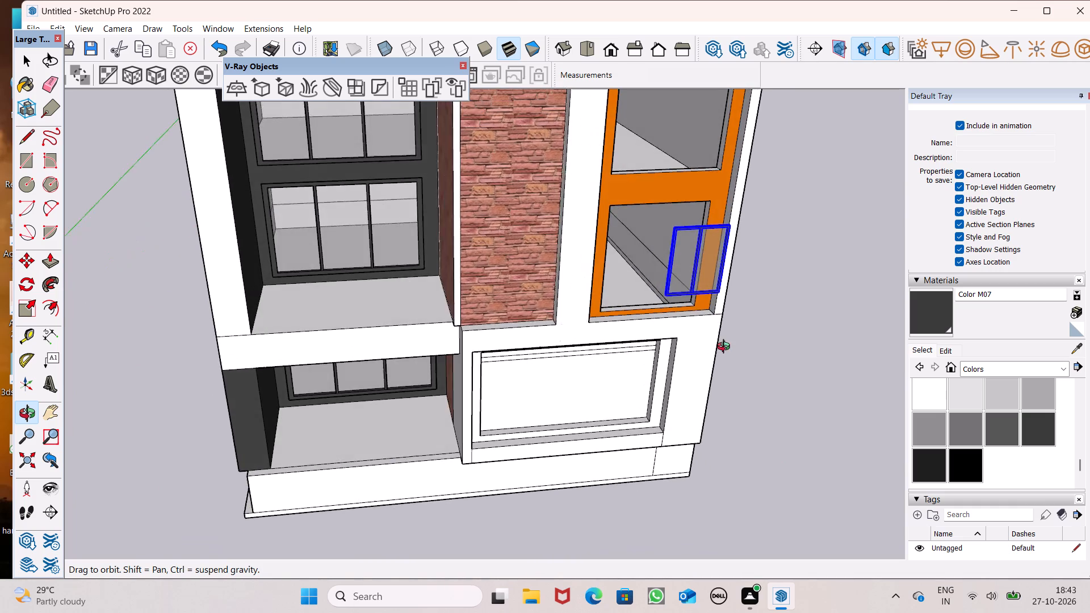
{"action": "middle_click_drag", "start_coordinate": [726, 348], "coordinate": [759, 346]}
{"action": "scroll", "coordinate": [754, 291], "scroll_direction": "up", "scroll_amount": 12}
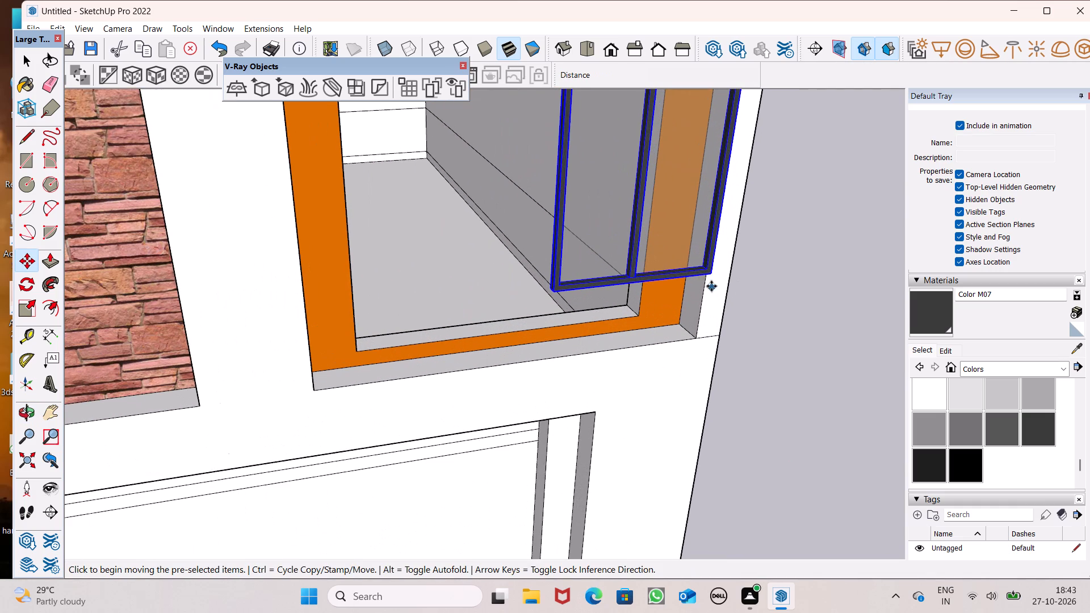
{"action": "left_click_drag", "start_coordinate": [712, 275], "coordinate": [638, 316]}
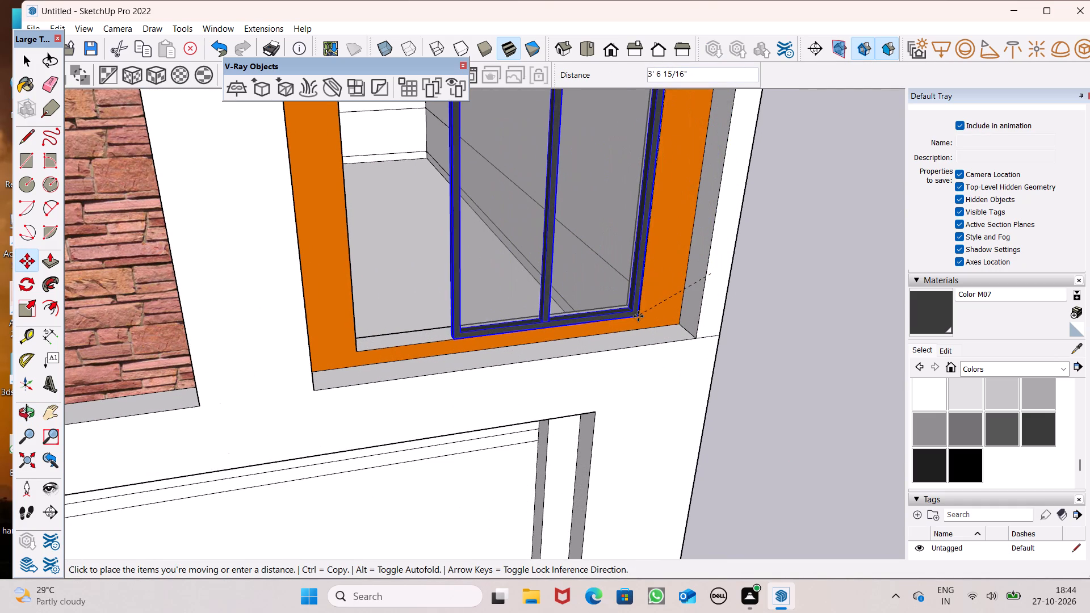
{"action": "left_click_drag", "start_coordinate": [638, 316], "coordinate": [642, 261]}
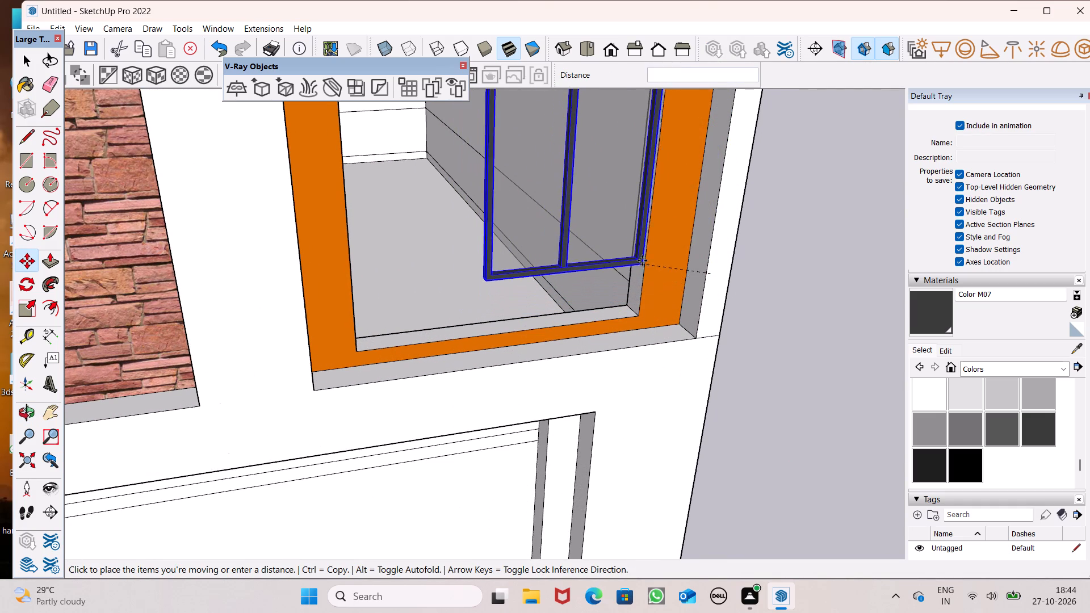
{"action": "left_click_drag", "start_coordinate": [642, 261], "coordinate": [645, 261]}
Move the window group about 1' 8 3/8" down the opening's side edge into its bottom outer corner.
{"action": "scroll", "coordinate": [650, 288], "scroll_direction": "up", "scroll_amount": 1}
{"action": "middle_click_drag", "start_coordinate": [652, 285], "coordinate": [631, 169]}
{"action": "scroll", "coordinate": [628, 216], "scroll_direction": "up", "scroll_amount": 6}
{"action": "scroll", "coordinate": [651, 303], "scroll_direction": "up", "scroll_amount": 2}
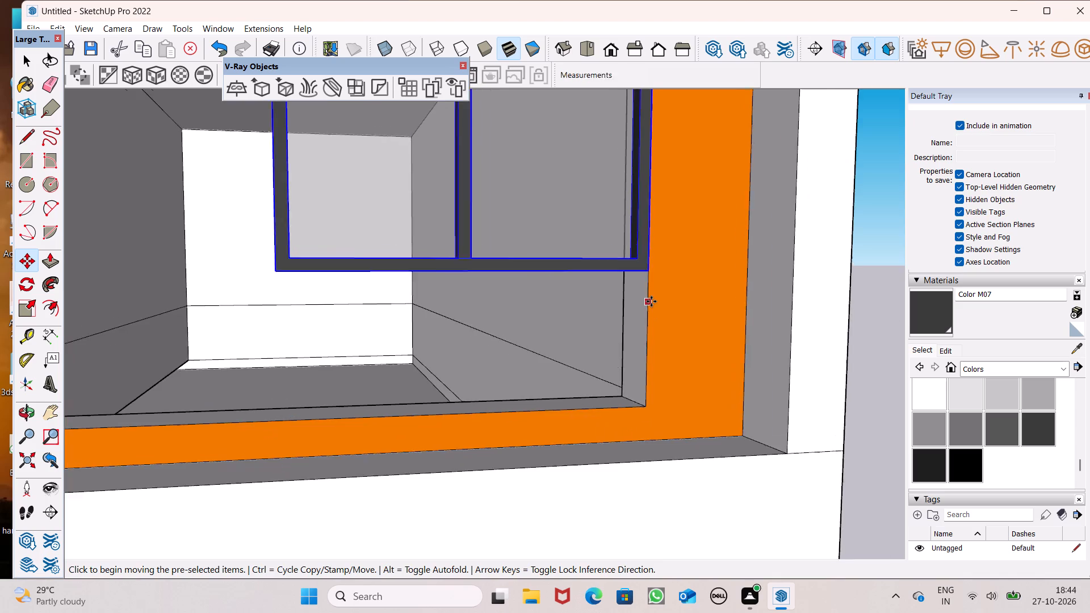
{"action": "scroll", "coordinate": [651, 301], "scroll_direction": "up", "scroll_amount": 3}
{"action": "left_click_drag", "start_coordinate": [650, 255], "coordinate": [649, 459]}
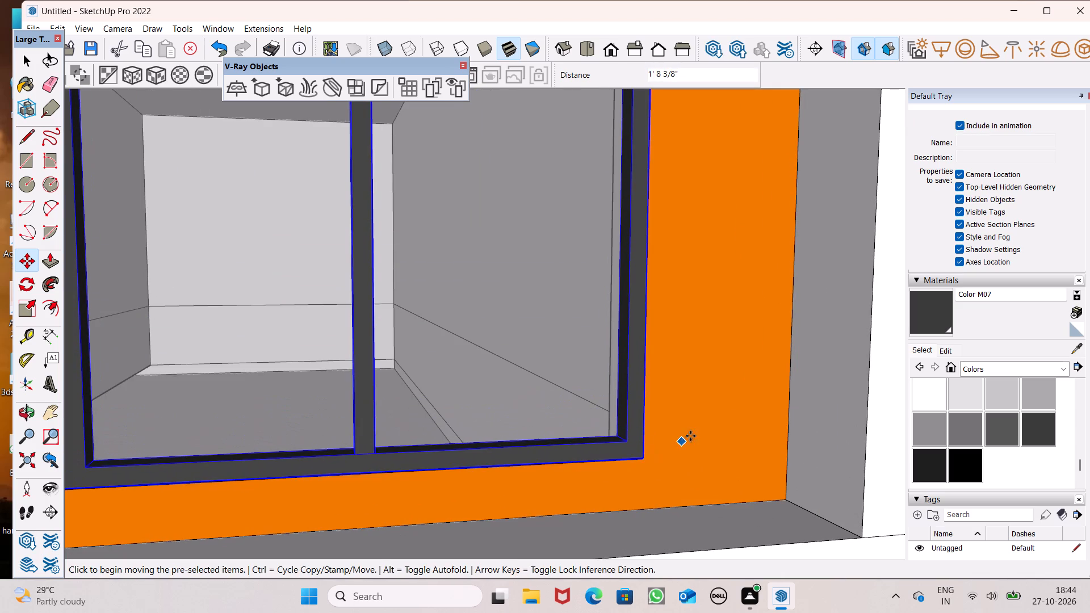
Scale the window group's depth along the green axis by a factor of about 2.90.
{"action": "scroll", "coordinate": [766, 291], "scroll_direction": "down", "scroll_amount": 14}
{"action": "scroll", "coordinate": [531, 323], "scroll_direction": "down", "scroll_amount": 3}
{"action": "middle_click_drag", "start_coordinate": [538, 338], "coordinate": [624, 429]}
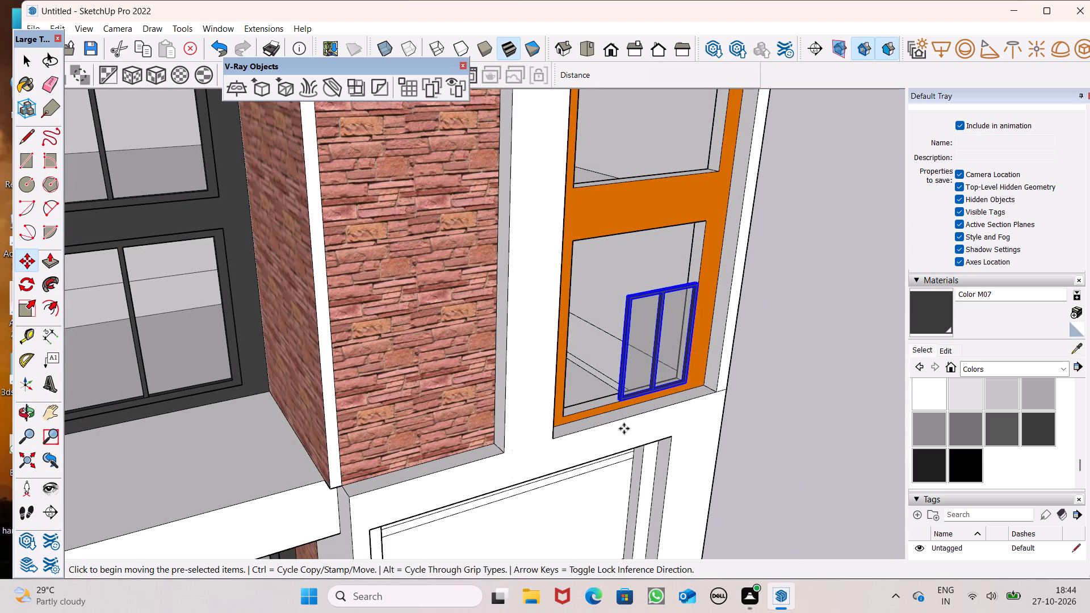
{"action": "left_click", "coordinate": [22, 304]}
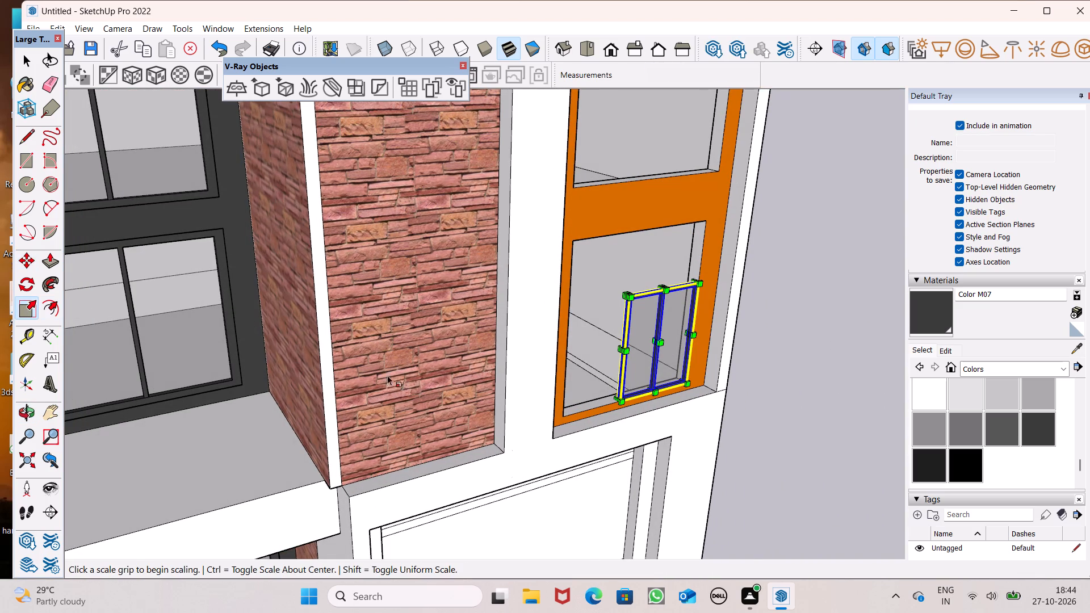
{"action": "scroll", "coordinate": [540, 350], "scroll_direction": "up", "scroll_amount": 3}
{"action": "scroll", "coordinate": [605, 420], "scroll_direction": "up", "scroll_amount": 1}
{"action": "middle_click_drag", "start_coordinate": [605, 420], "coordinate": [637, 477]}
{"action": "scroll", "coordinate": [731, 347], "scroll_direction": "up", "scroll_amount": 7}
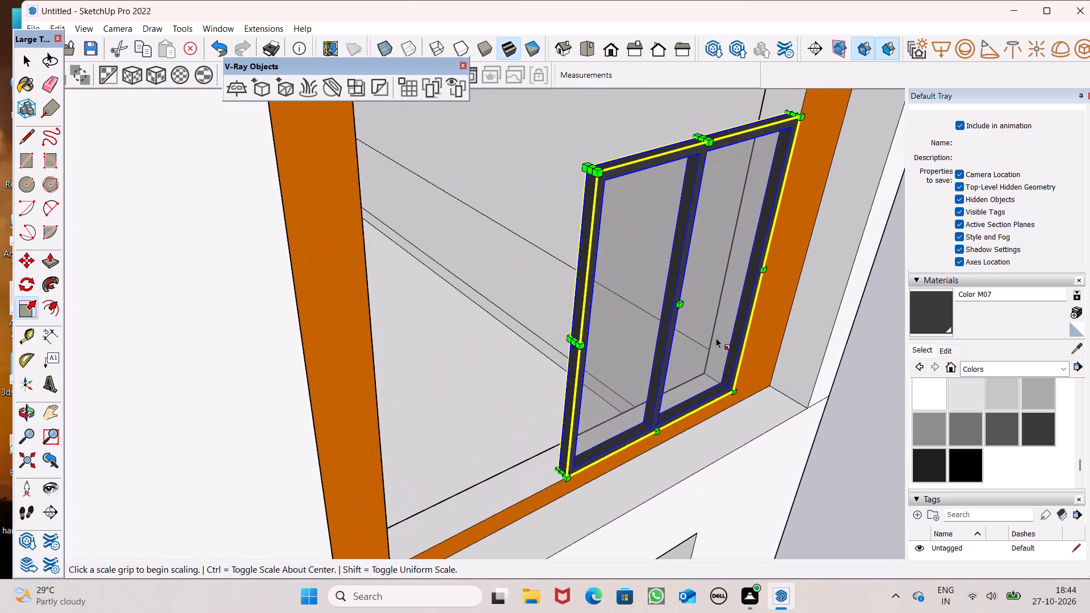
{"action": "left_click_drag", "start_coordinate": [673, 300], "coordinate": [665, 297]}
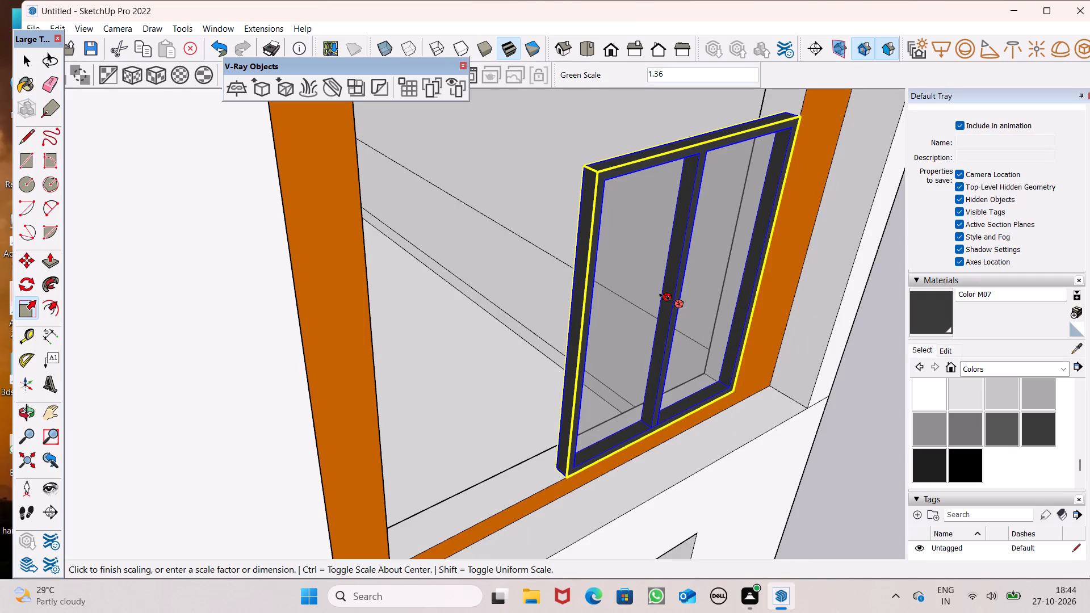
{"action": "left_click_drag", "start_coordinate": [665, 297], "coordinate": [648, 297]}
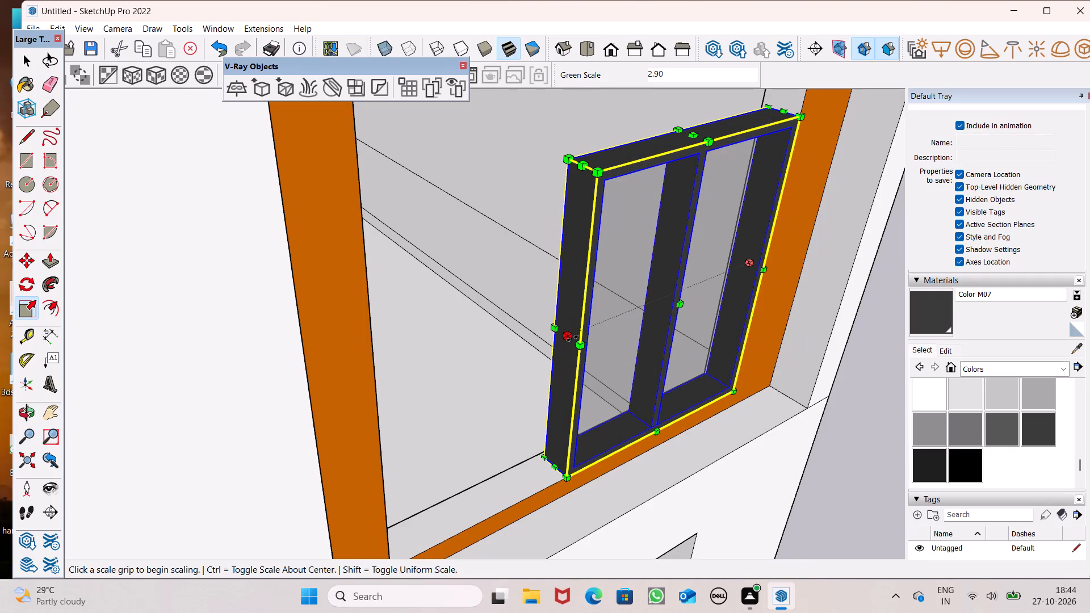
Scale the window group along the red axis by about 1.80 to span the orange opening's full width.
{"action": "left_click_drag", "start_coordinate": [572, 337], "coordinate": [378, 417]}
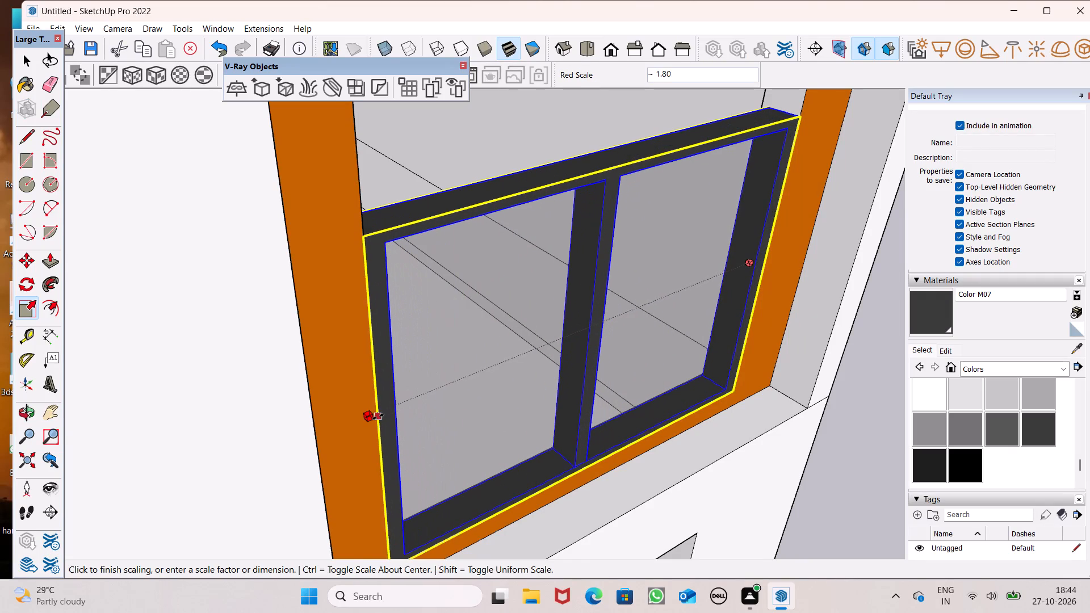
{"action": "left_click_drag", "start_coordinate": [378, 417], "coordinate": [374, 417]}
{"action": "scroll", "coordinate": [346, 362], "scroll_direction": "down", "scroll_amount": 8}
{"action": "scroll", "coordinate": [424, 149], "scroll_direction": "up", "scroll_amount": 6}
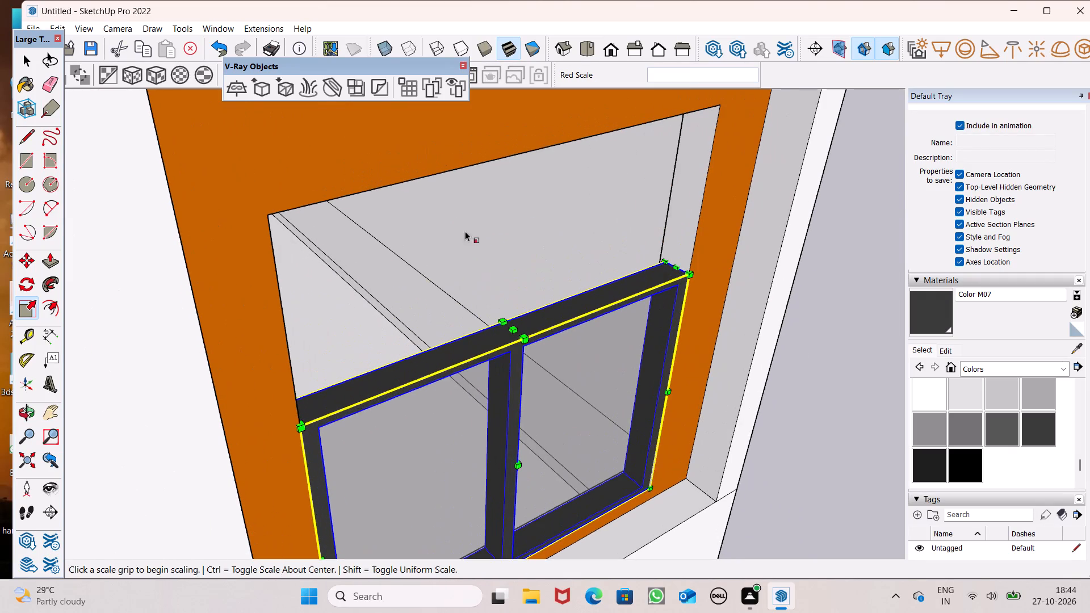
Scale the window group along the blue axis up to the lowest orange opening's top edge and deselect it.
{"action": "left_click_drag", "start_coordinate": [515, 332], "coordinate": [507, 165]}
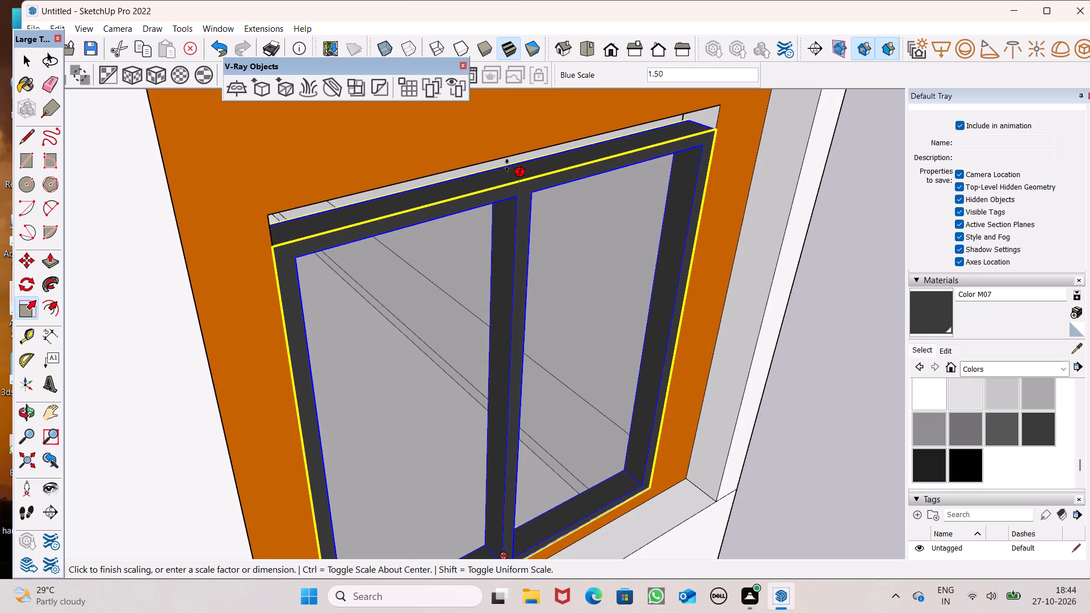
{"action": "left_click_drag", "start_coordinate": [507, 165], "coordinate": [503, 156]}
{"action": "scroll", "coordinate": [441, 177], "scroll_direction": "down", "scroll_amount": 8}
{"action": "key", "text": "v"}
{"action": "key", "text": "space"}
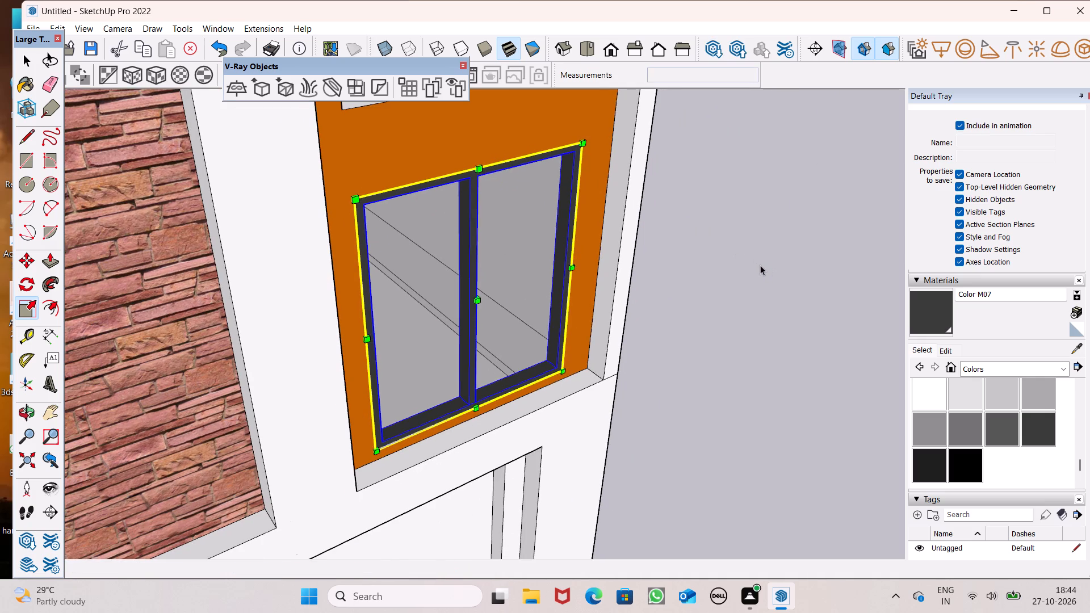
{"action": "left_click", "coordinate": [760, 265]}
Copy the two-pane window group from the lowest orange opening about 11' 2 7/16" up to the orange opening directly above.
{"action": "scroll", "coordinate": [684, 265], "scroll_direction": "down", "scroll_amount": 4}
{"action": "middle_click_drag", "start_coordinate": [777, 326], "coordinate": [687, 296]}
{"action": "scroll", "coordinate": [454, 296], "scroll_direction": "down", "scroll_amount": 5}
{"action": "middle_click_drag", "start_coordinate": [602, 379], "coordinate": [502, 384]}
{"action": "scroll", "coordinate": [502, 384], "scroll_direction": "up", "scroll_amount": 1}
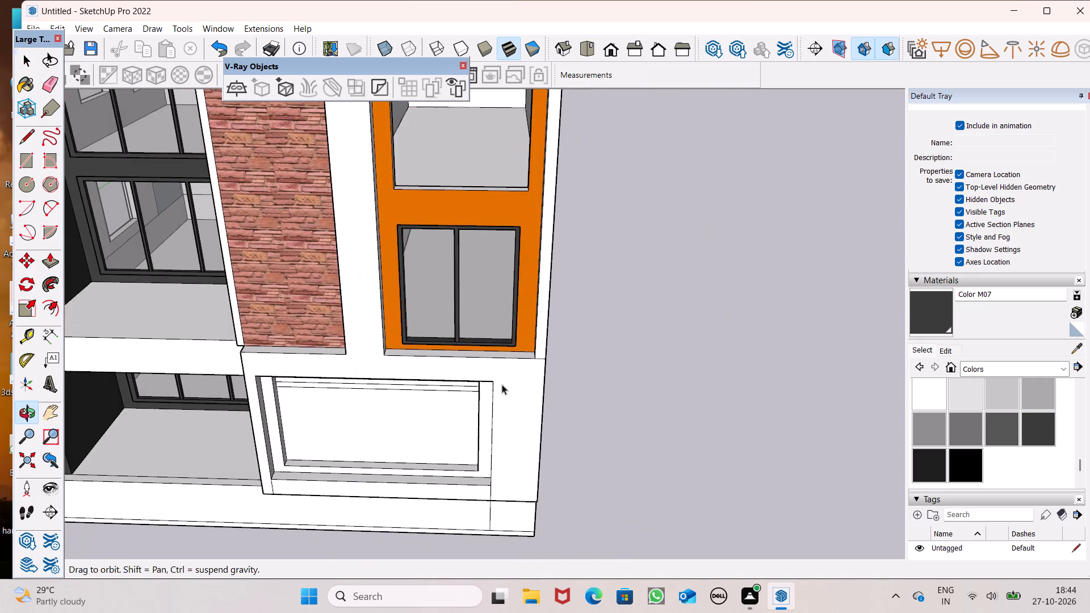
{"action": "scroll", "coordinate": [484, 351], "scroll_direction": "down", "scroll_amount": 6}
{"action": "scroll", "coordinate": [426, 207], "scroll_direction": "up", "scroll_amount": 6}
{"action": "left_click", "coordinate": [532, 418]}
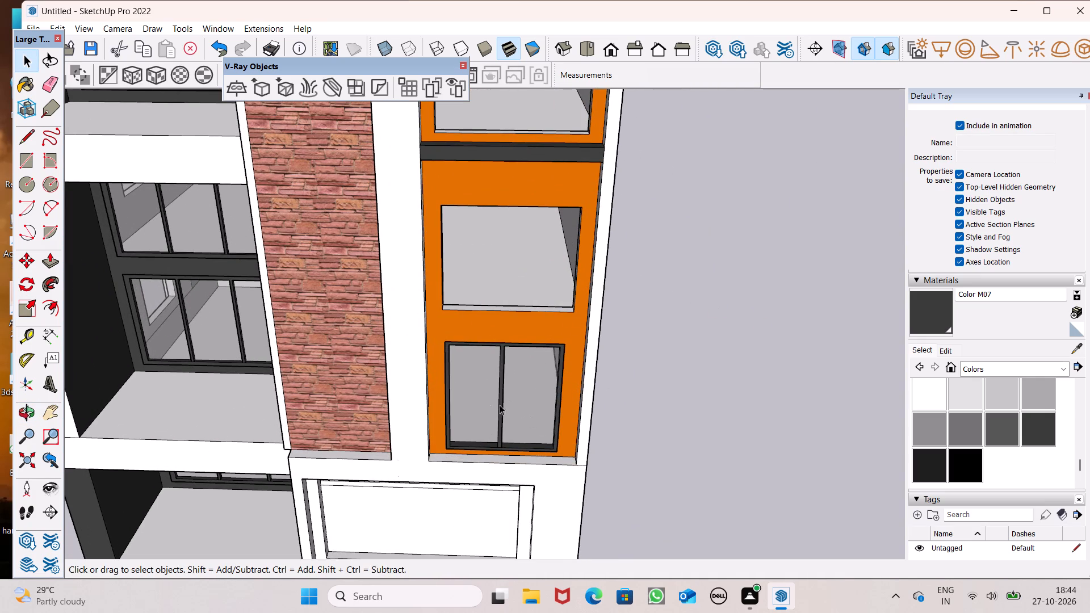
{"action": "key", "text": "m"}
{"action": "key", "text": "Return"}
{"action": "key", "text": "Return"}
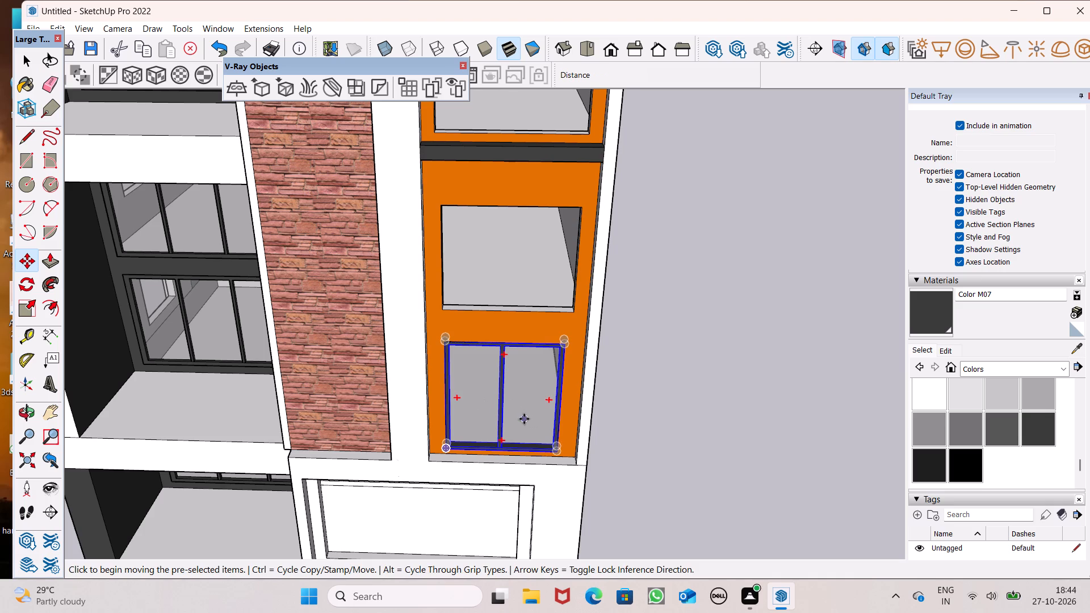
{"action": "scroll", "coordinate": [575, 505], "scroll_direction": "down", "scroll_amount": 7}
{"action": "scroll", "coordinate": [520, 341], "scroll_direction": "up", "scroll_amount": 5}
{"action": "scroll", "coordinate": [536, 405], "scroll_direction": "down", "scroll_amount": 3}
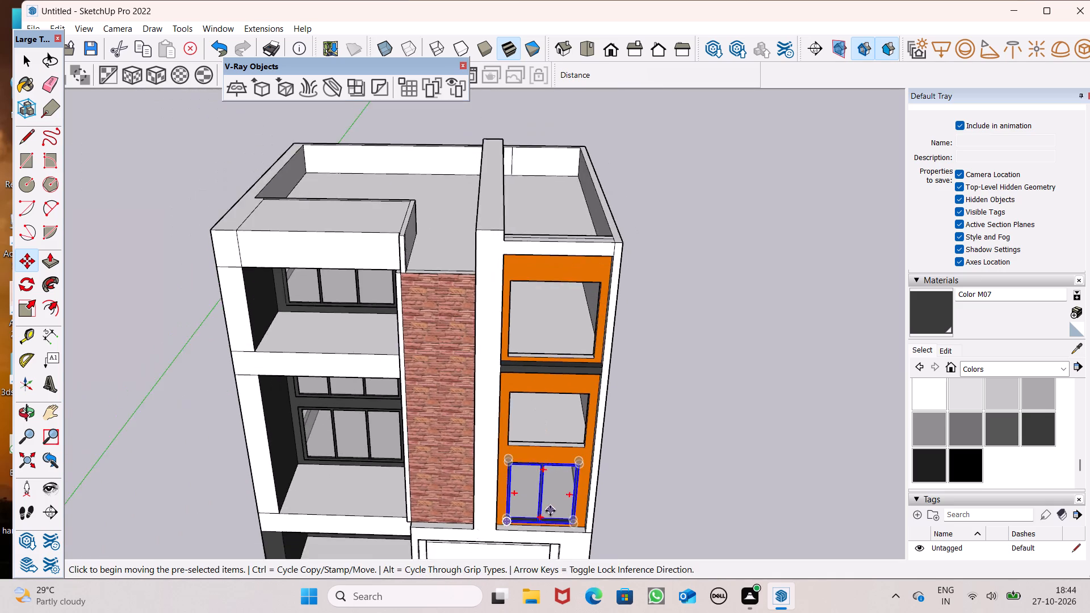
{"action": "scroll", "coordinate": [550, 511], "scroll_direction": "up", "scroll_amount": 4}
{"action": "left_click_drag", "start_coordinate": [581, 527], "coordinate": [574, 525]}
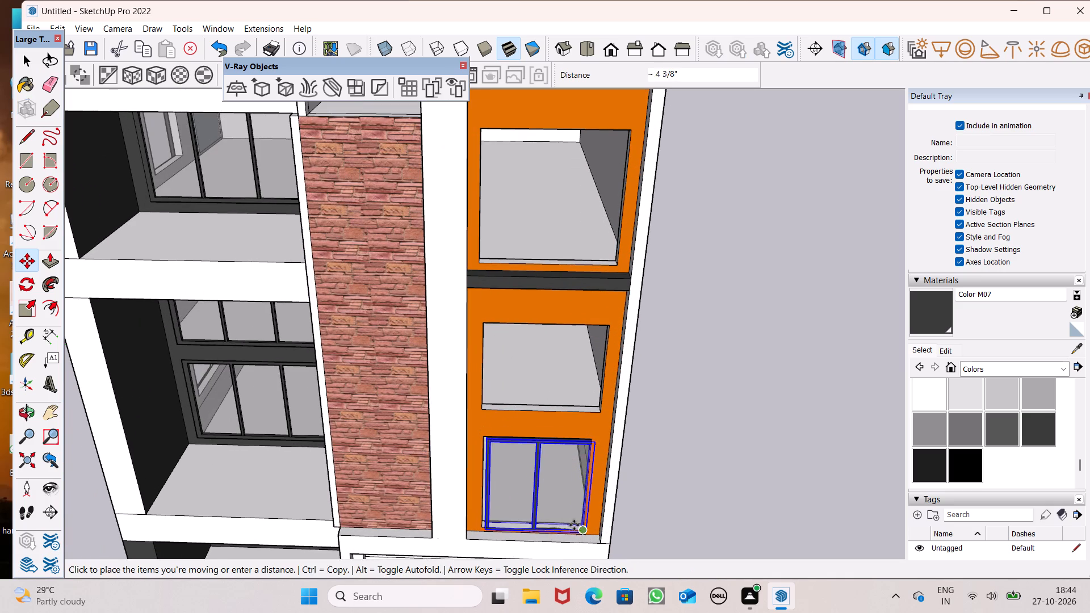
{"action": "left_click_drag", "start_coordinate": [574, 525], "coordinate": [597, 407]}
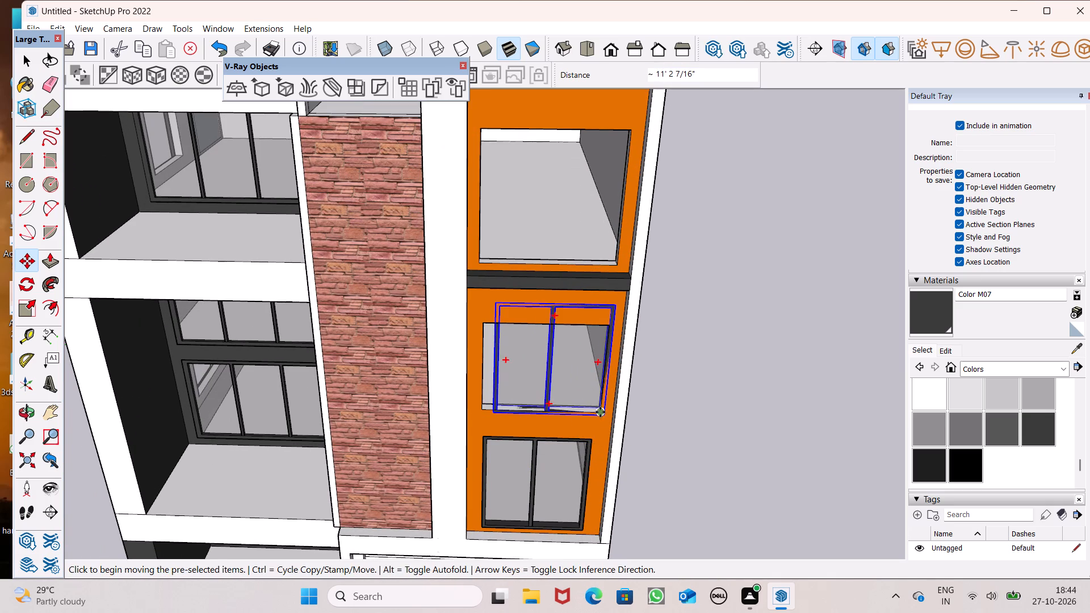
Scale the copied window group down uniformly in its height and width by a factor of about 0.56.
{"action": "middle_click_drag", "start_coordinate": [626, 436], "coordinate": [677, 346]}
{"action": "scroll", "coordinate": [680, 309], "scroll_direction": "up", "scroll_amount": 1}
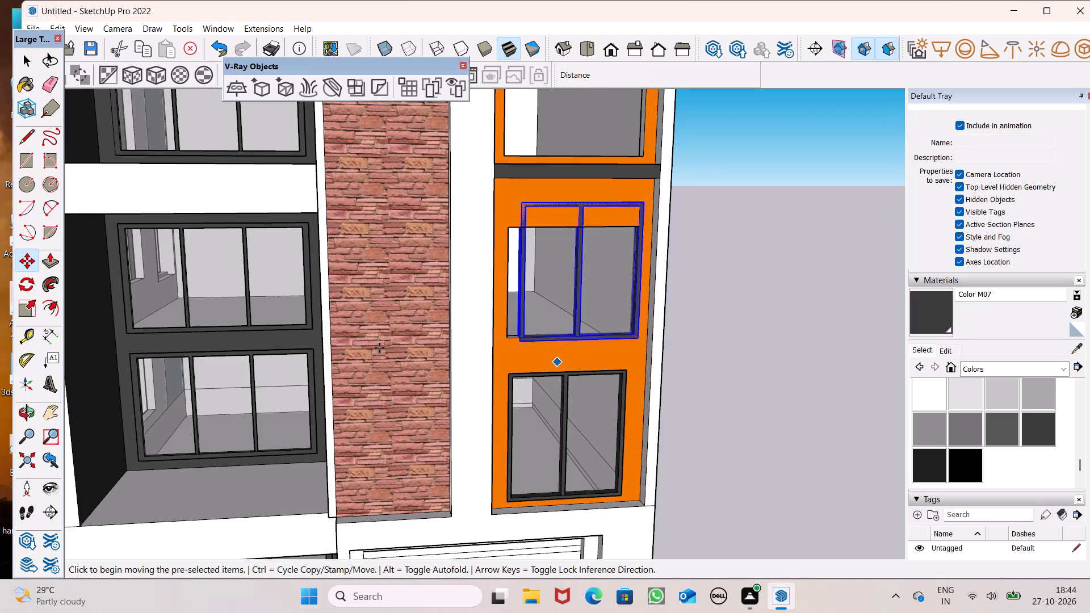
{"action": "scroll", "coordinate": [530, 363], "scroll_direction": "down", "scroll_amount": 1}
{"action": "left_click", "coordinate": [28, 308]}
{"action": "scroll", "coordinate": [555, 204], "scroll_direction": "up", "scroll_amount": 4}
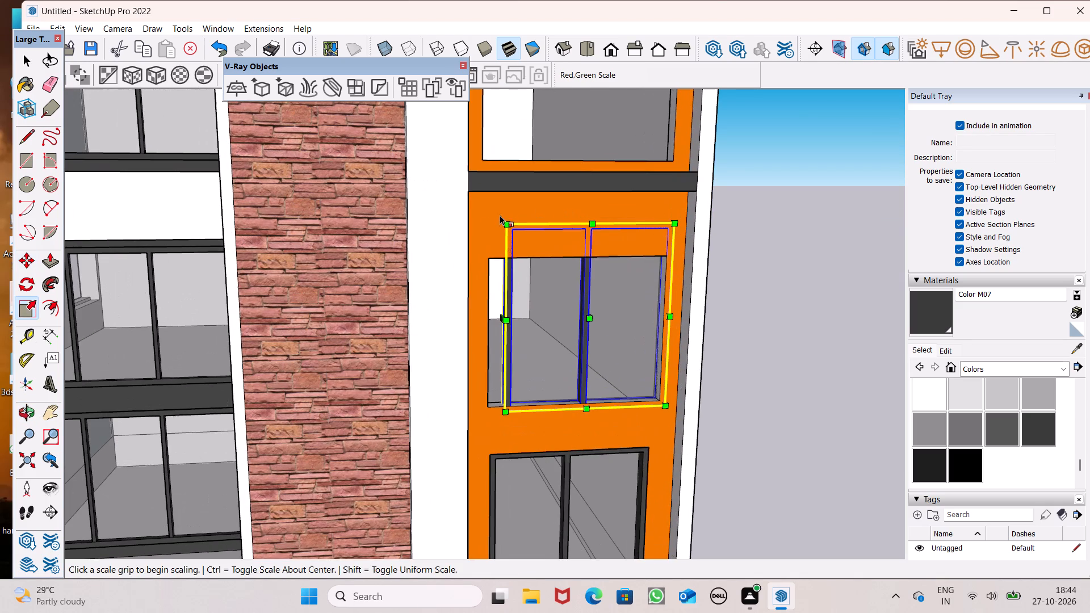
{"action": "left_click_drag", "start_coordinate": [509, 224], "coordinate": [557, 320]}
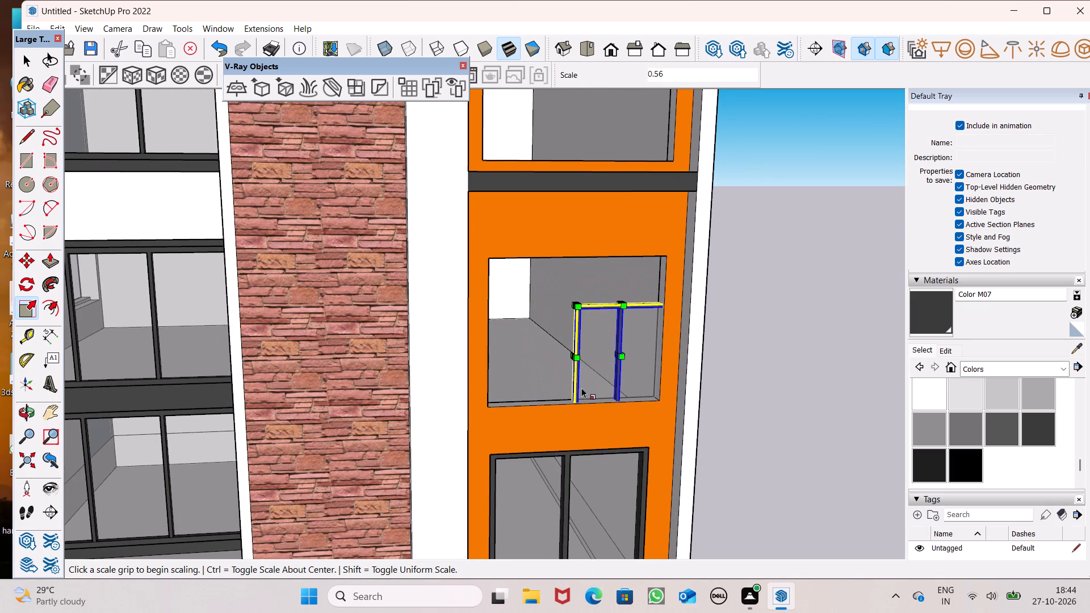
Move the reduced window group by its bottom outer corner to snap into the middle orange opening's bottom outer corner.
{"action": "key", "text": "space"}
{"action": "left_click", "coordinate": [586, 368]}
{"action": "key", "text": "m"}
{"action": "key", "text": "Return"}
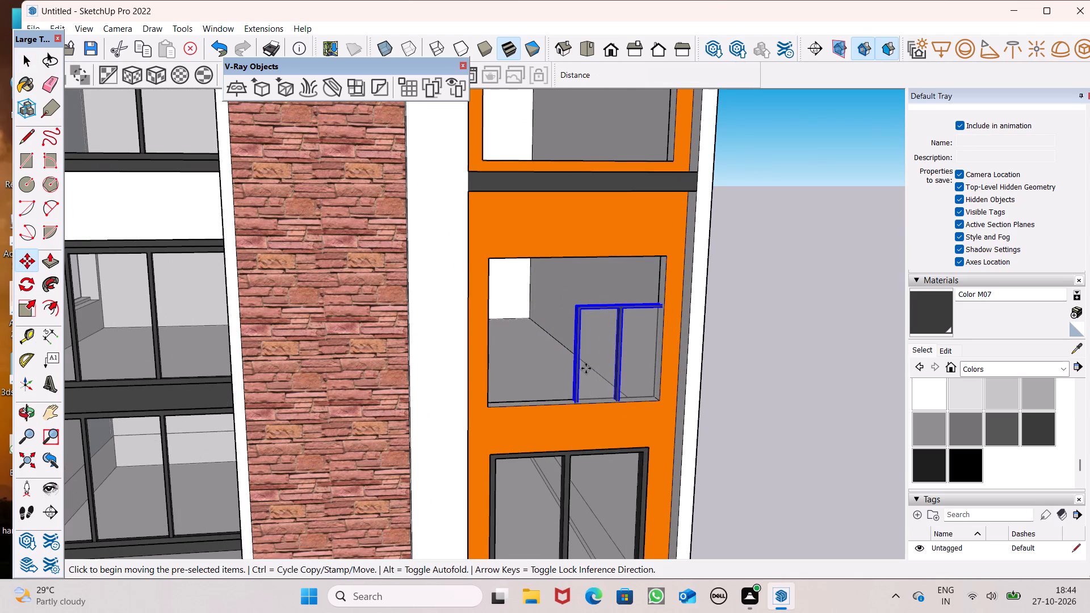
{"action": "left_click_drag", "start_coordinate": [665, 406], "coordinate": [653, 402]}
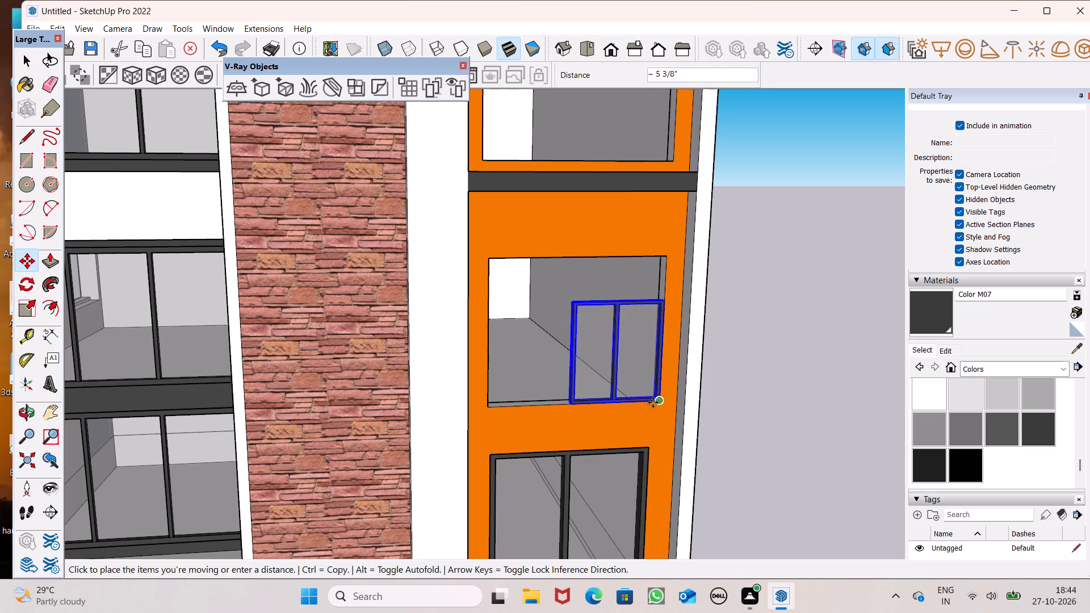
{"action": "left_click_drag", "start_coordinate": [653, 402], "coordinate": [656, 403]}
Examine how the reduced window group's bottom corner and depth sit in the middle orange opening.
{"action": "scroll", "coordinate": [598, 359], "scroll_direction": "down", "scroll_amount": 3}
{"action": "middle_click_drag", "start_coordinate": [603, 377], "coordinate": [675, 455]}
{"action": "scroll", "coordinate": [675, 455], "scroll_direction": "up", "scroll_amount": 8}
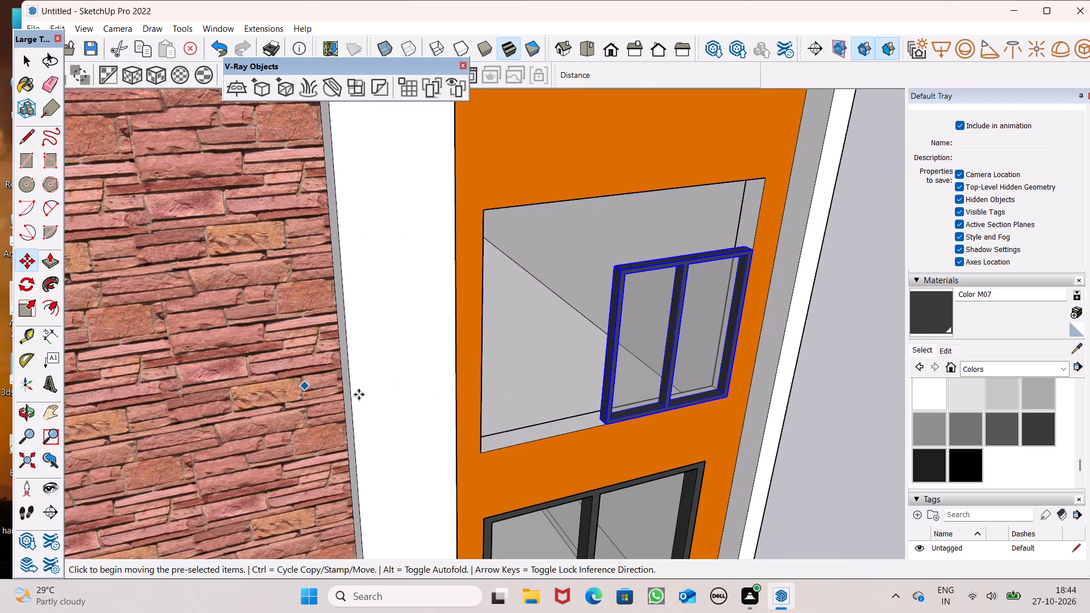
{"action": "middle_click_drag", "start_coordinate": [771, 451], "coordinate": [428, 331]}
{"action": "scroll", "coordinate": [416, 331], "scroll_direction": "up", "scroll_amount": 1}
{"action": "scroll", "coordinate": [628, 448], "scroll_direction": "up", "scroll_amount": 6}
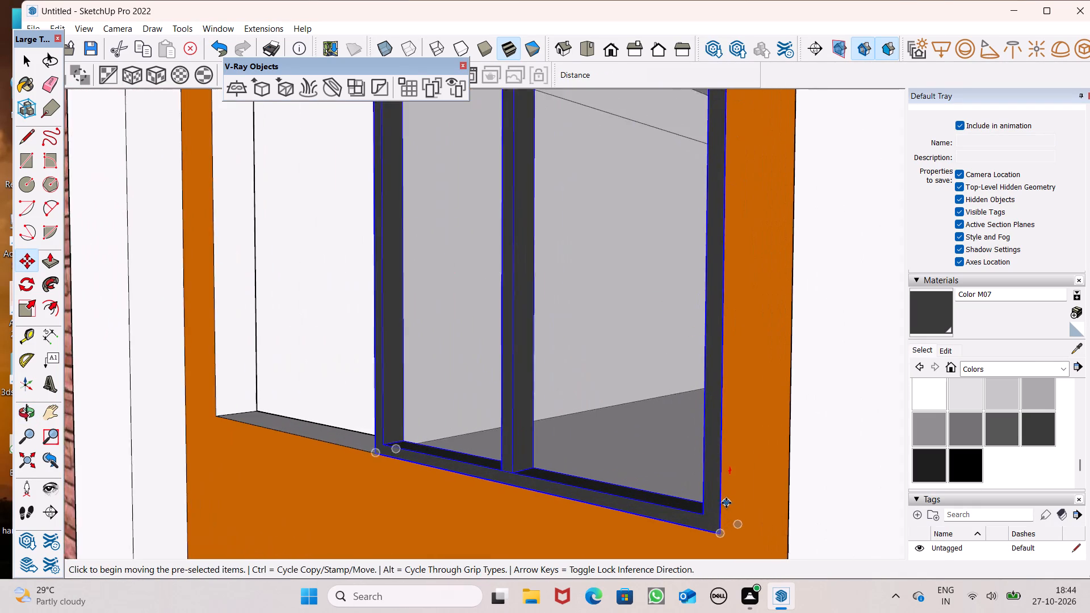
{"action": "scroll", "coordinate": [726, 503], "scroll_direction": "up", "scroll_amount": 2}
{"action": "scroll", "coordinate": [740, 547], "scroll_direction": "up", "scroll_amount": 8}
{"action": "scroll", "coordinate": [763, 436], "scroll_direction": "down", "scroll_amount": 7}
{"action": "middle_click_drag", "start_coordinate": [743, 437], "coordinate": [850, 473]}
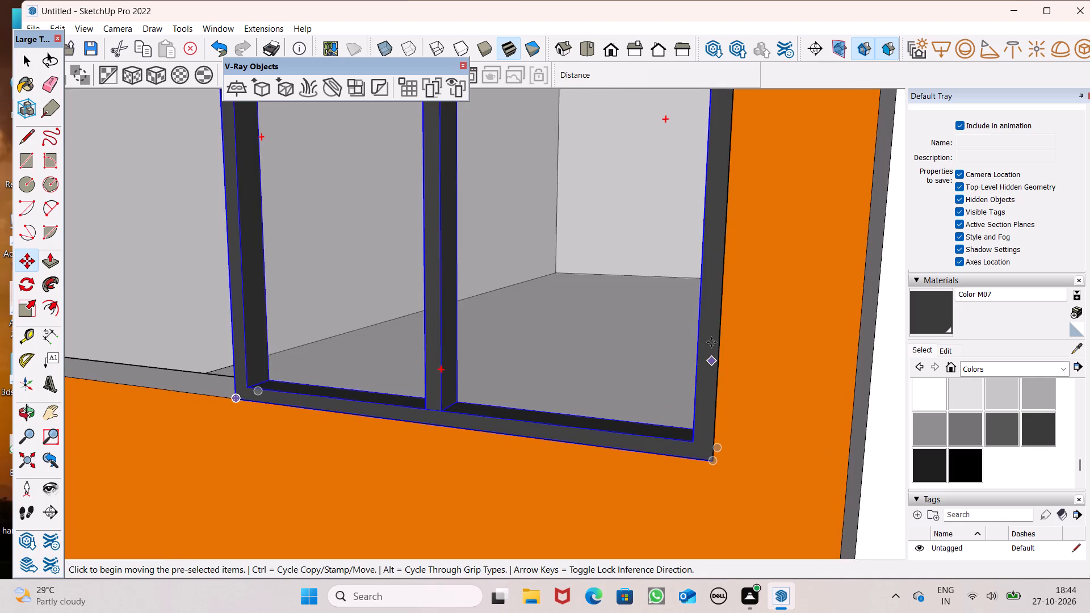
{"action": "scroll", "coordinate": [711, 342], "scroll_direction": "down", "scroll_amount": 18}
{"action": "middle_click_drag", "start_coordinate": [571, 400], "coordinate": [663, 521]}
{"action": "scroll", "coordinate": [738, 534], "scroll_direction": "up", "scroll_amount": 1}
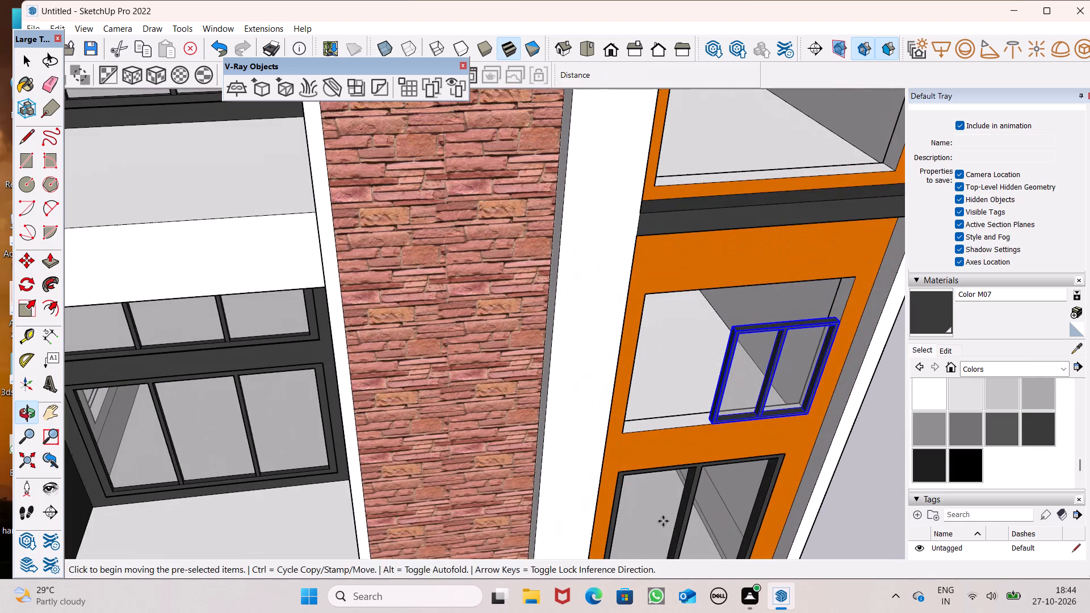
{"action": "middle_click_drag", "start_coordinate": [663, 521], "coordinate": [738, 534]}
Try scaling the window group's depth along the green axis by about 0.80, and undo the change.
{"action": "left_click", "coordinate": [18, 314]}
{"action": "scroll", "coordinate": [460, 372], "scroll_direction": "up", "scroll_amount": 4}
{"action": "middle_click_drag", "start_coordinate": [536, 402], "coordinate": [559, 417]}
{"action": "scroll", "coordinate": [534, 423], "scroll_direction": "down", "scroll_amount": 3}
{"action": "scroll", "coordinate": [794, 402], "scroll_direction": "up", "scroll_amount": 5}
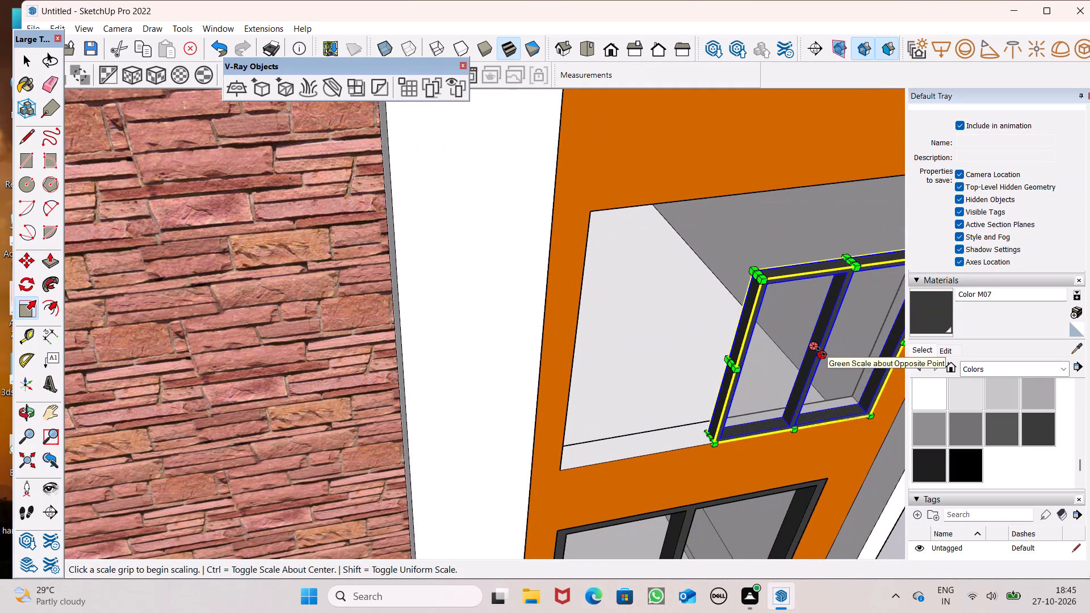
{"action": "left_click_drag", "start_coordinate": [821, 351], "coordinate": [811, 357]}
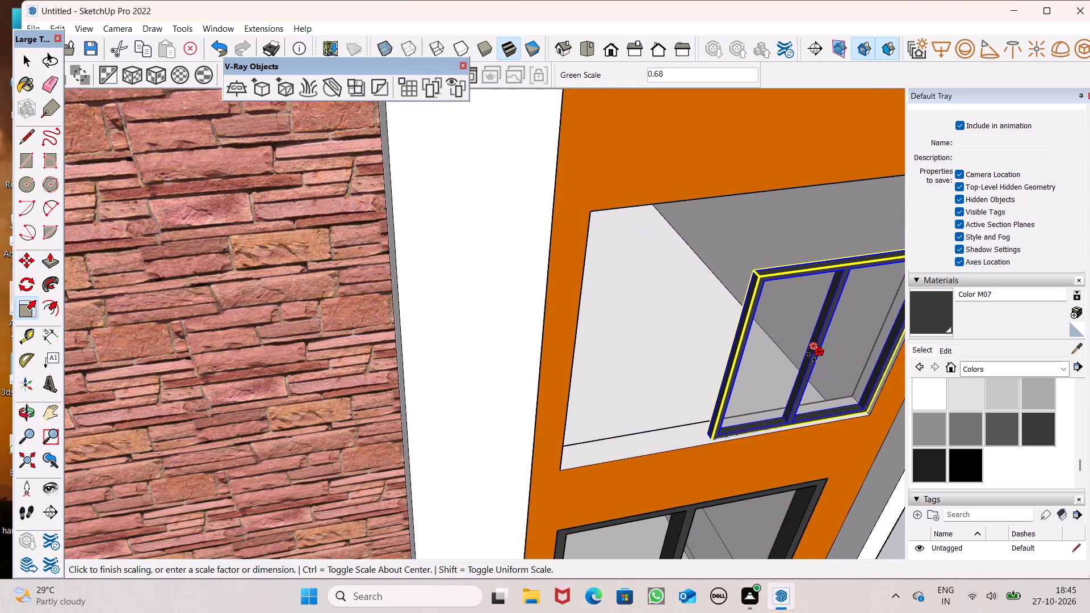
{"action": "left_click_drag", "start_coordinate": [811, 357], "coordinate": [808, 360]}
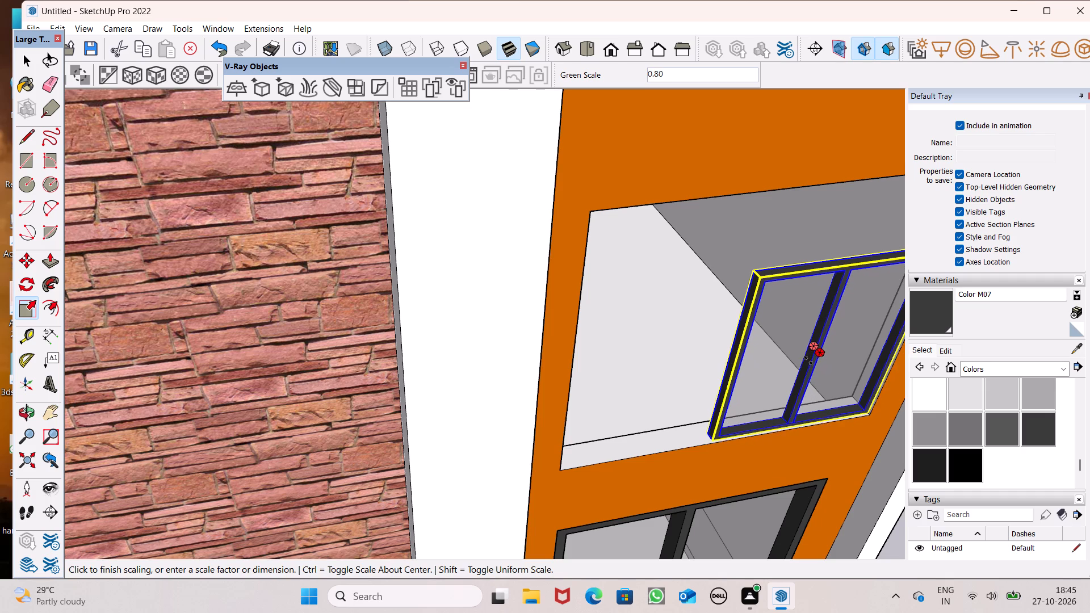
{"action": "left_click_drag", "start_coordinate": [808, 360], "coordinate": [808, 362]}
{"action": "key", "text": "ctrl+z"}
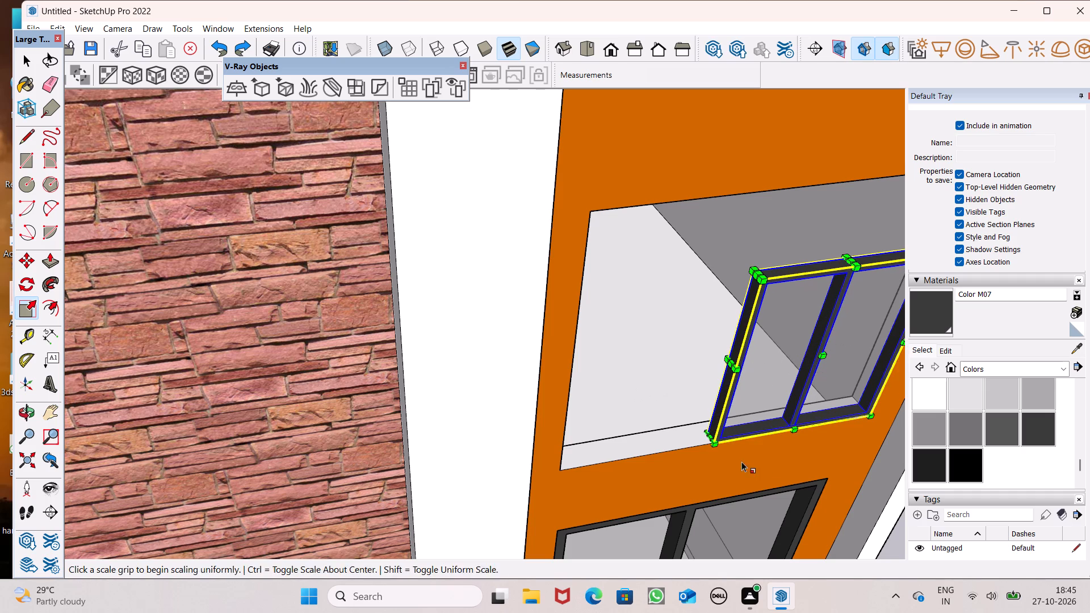
Examine the window group's alignment with the middle orange opening's sill and side edge from several angles.
{"action": "middle_click_drag", "start_coordinate": [791, 478], "coordinate": [396, 298]}
{"action": "key", "text": "space"}
{"action": "middle_click_drag", "start_coordinate": [339, 406], "coordinate": [367, 406]}
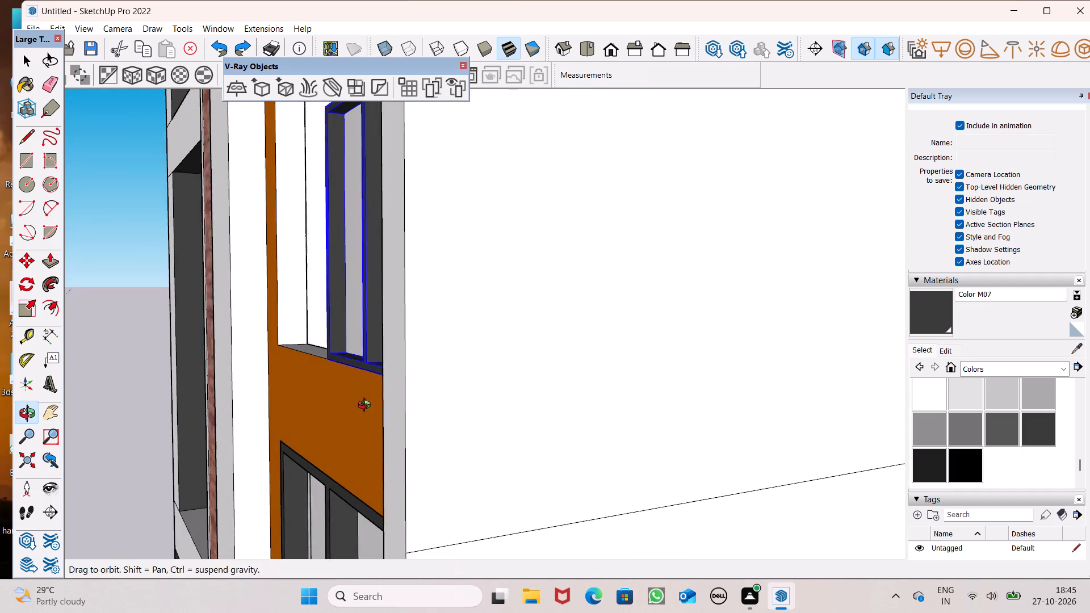
{"action": "middle_click_drag", "start_coordinate": [367, 406], "coordinate": [446, 397]}
{"action": "scroll", "coordinate": [381, 326], "scroll_direction": "down", "scroll_amount": 6}
{"action": "left_click", "coordinate": [865, 431]}
{"action": "middle_click_drag", "start_coordinate": [386, 420], "coordinate": [477, 460]}
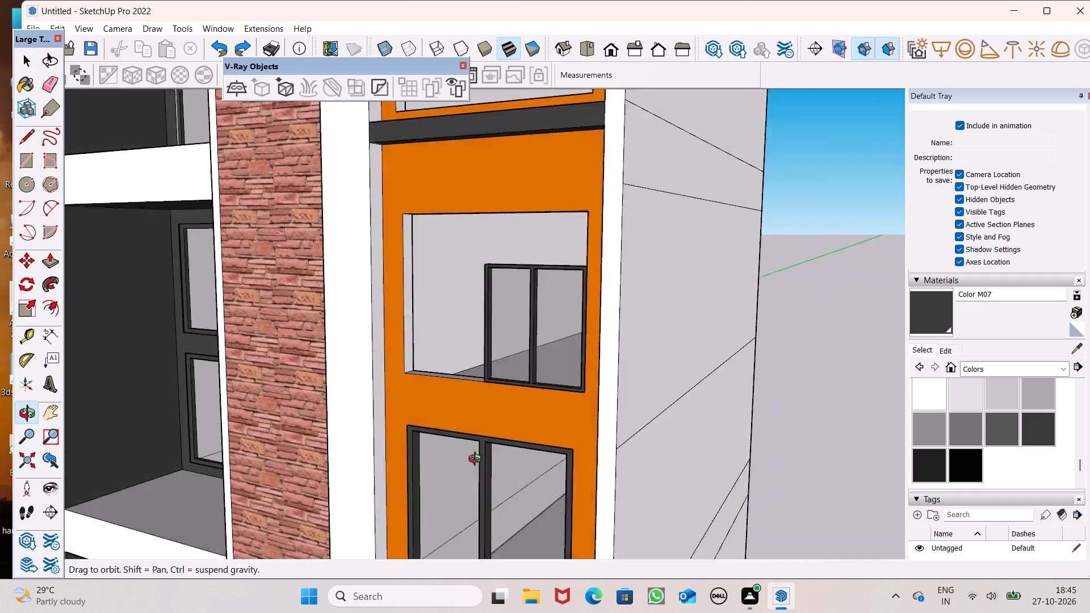
{"action": "middle_click_drag", "start_coordinate": [477, 460], "coordinate": [519, 469]}
{"action": "scroll", "coordinate": [601, 429], "scroll_direction": "up", "scroll_amount": 7}
{"action": "scroll", "coordinate": [722, 402], "scroll_direction": "up", "scroll_amount": 8}
{"action": "middle_click_drag", "start_coordinate": [770, 392], "coordinate": [628, 431]}
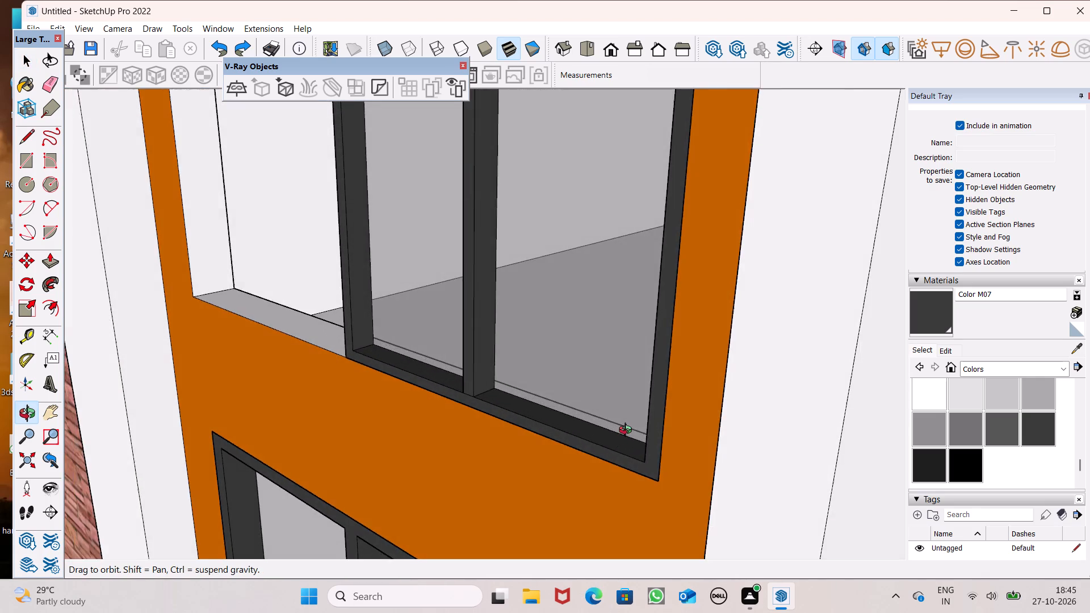
{"action": "middle_click_drag", "start_coordinate": [628, 431], "coordinate": [816, 492]}
{"action": "scroll", "coordinate": [443, 389], "scroll_direction": "down", "scroll_amount": 6}
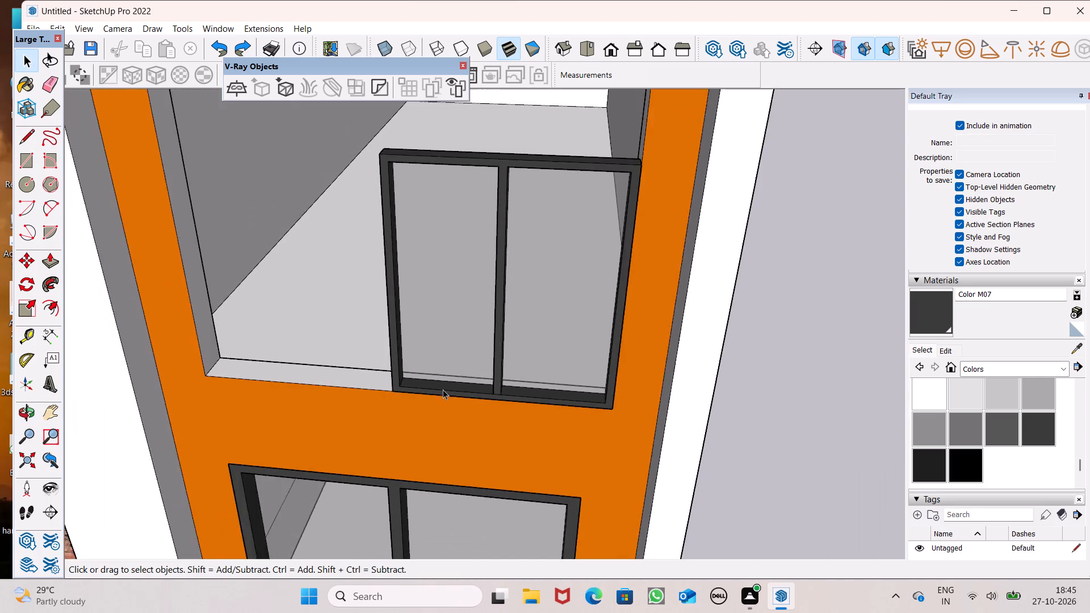
{"action": "scroll", "coordinate": [443, 389], "scroll_direction": "down", "scroll_amount": 10}
{"action": "middle_click_drag", "start_coordinate": [445, 380], "coordinate": [609, 366]}
Scale the middle opening's window group along the green axis from its back face to deepen it inward.
{"action": "left_click", "coordinate": [607, 328]}
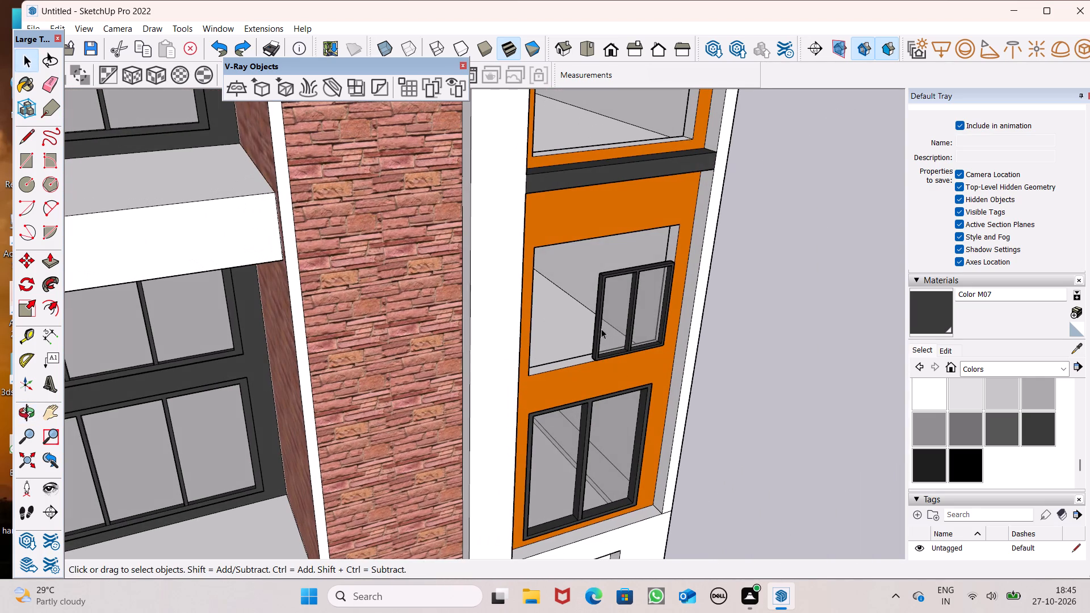
{"action": "middle_click_drag", "start_coordinate": [597, 343], "coordinate": [640, 379]}
{"action": "left_click", "coordinate": [25, 311]}
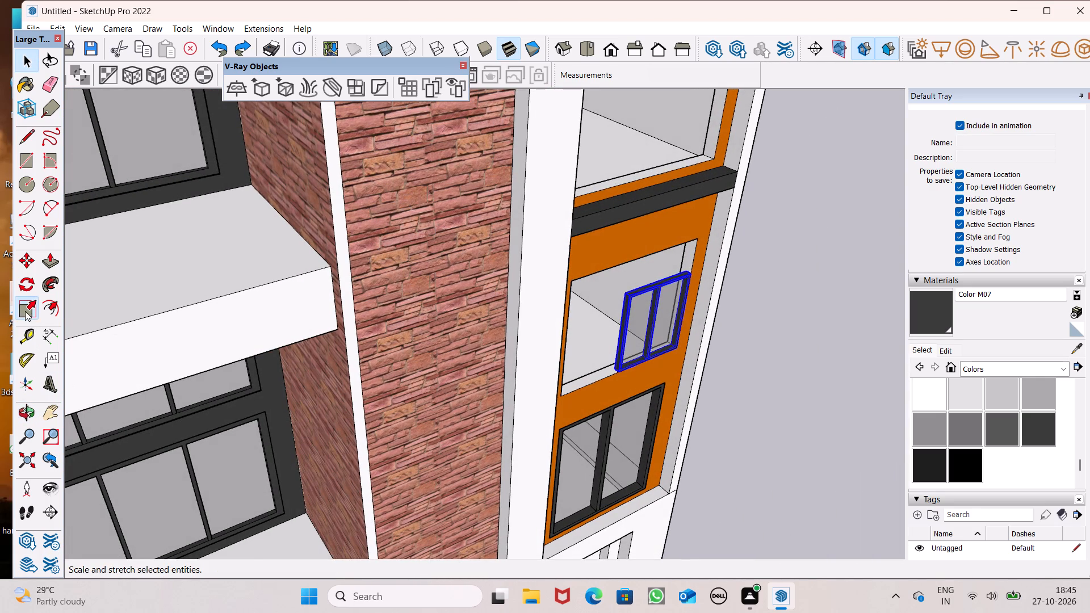
{"action": "scroll", "coordinate": [494, 352], "scroll_direction": "up", "scroll_amount": 2}
{"action": "middle_click_drag", "start_coordinate": [566, 389], "coordinate": [576, 404]}
{"action": "scroll", "coordinate": [623, 398], "scroll_direction": "up", "scroll_amount": 6}
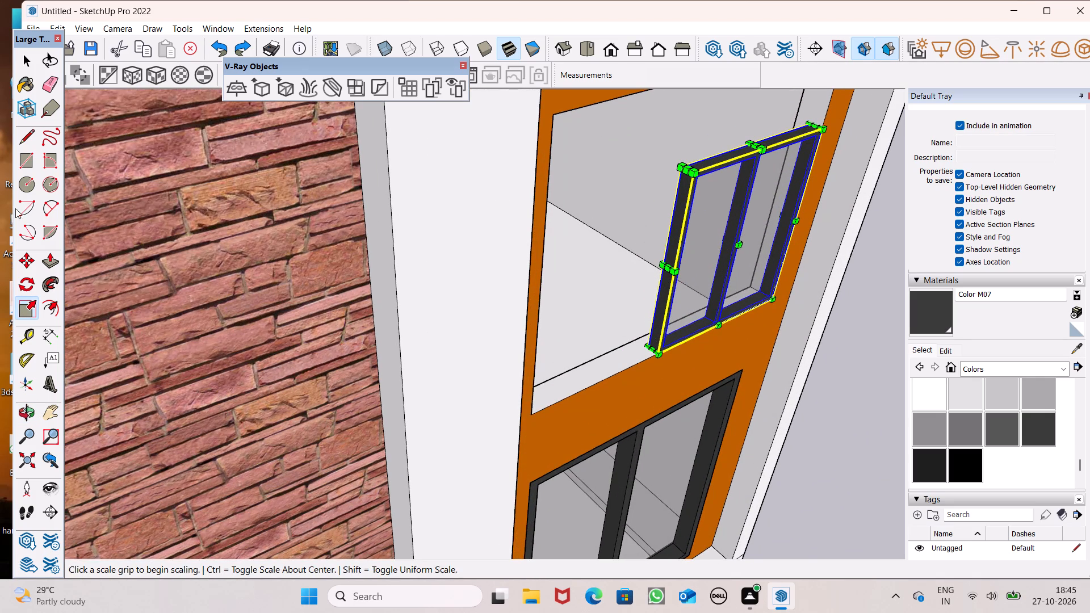
{"action": "scroll", "coordinate": [741, 233], "scroll_direction": "up", "scroll_amount": 2}
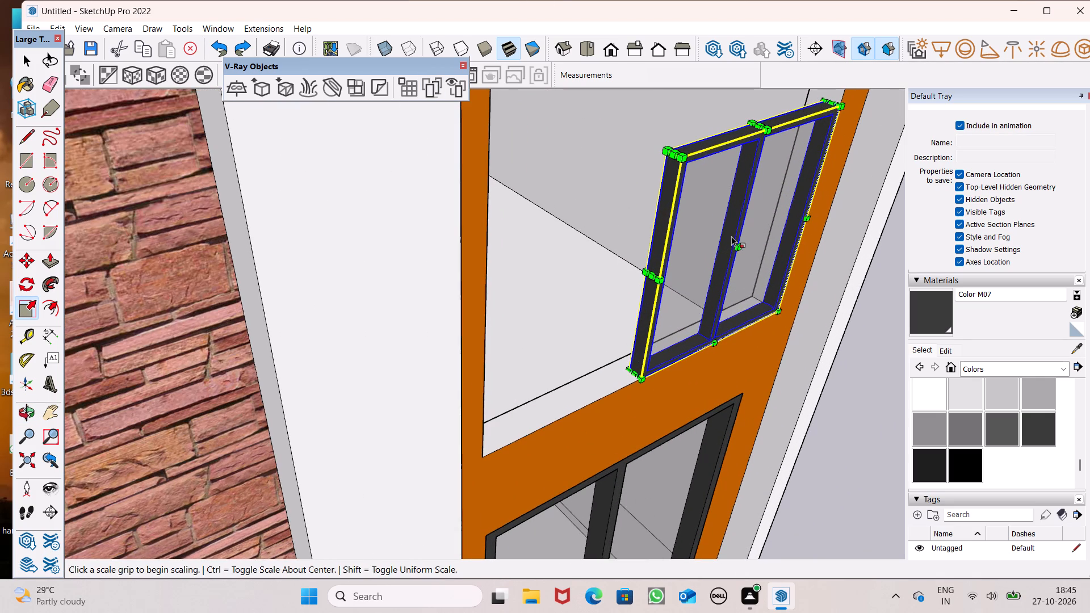
{"action": "left_click_drag", "start_coordinate": [739, 248], "coordinate": [730, 247]}
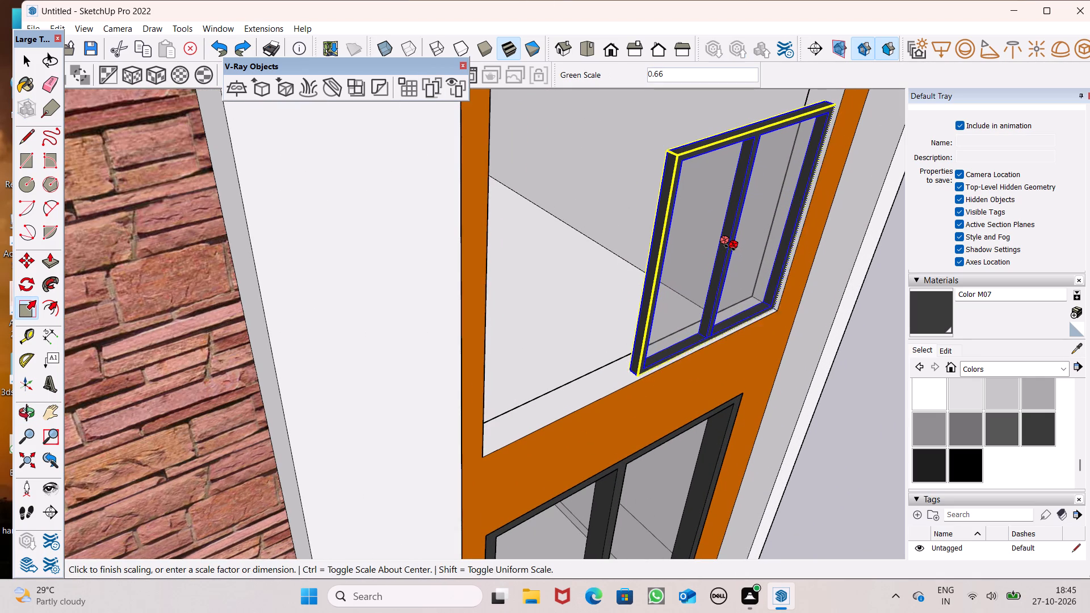
{"action": "left_click_drag", "start_coordinate": [730, 247], "coordinate": [731, 255]}
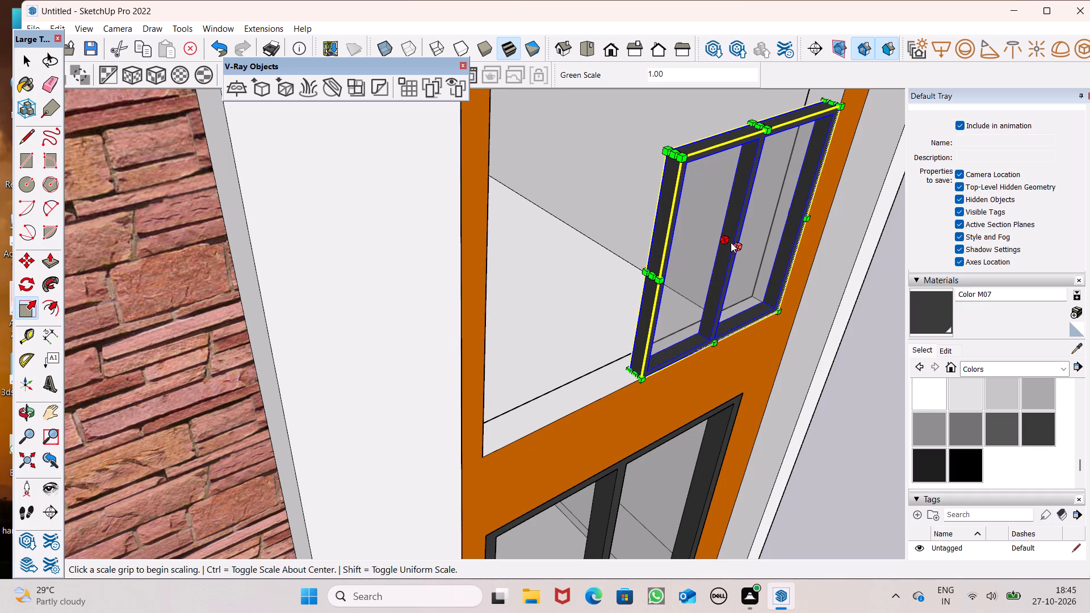
{"action": "left_click_drag", "start_coordinate": [731, 242], "coordinate": [720, 241]}
{"action": "left_click_drag", "start_coordinate": [728, 240], "coordinate": [719, 236]}
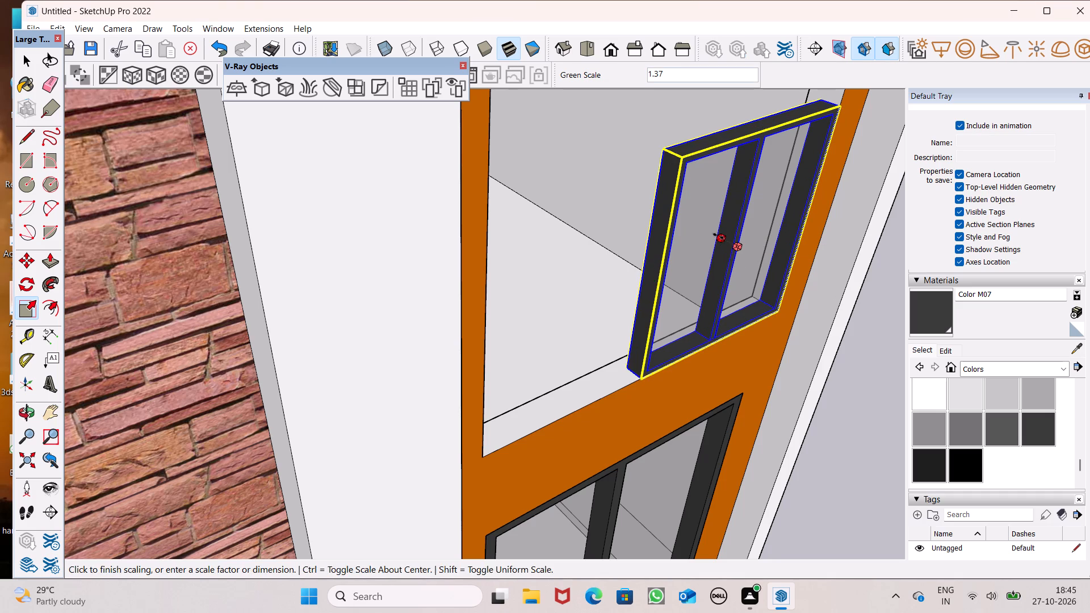
{"action": "left_click_drag", "start_coordinate": [719, 236], "coordinate": [714, 238]}
Scale the window group along the red axis to span the middle orange opening's full width.
{"action": "left_click_drag", "start_coordinate": [648, 272], "coordinate": [563, 316]}
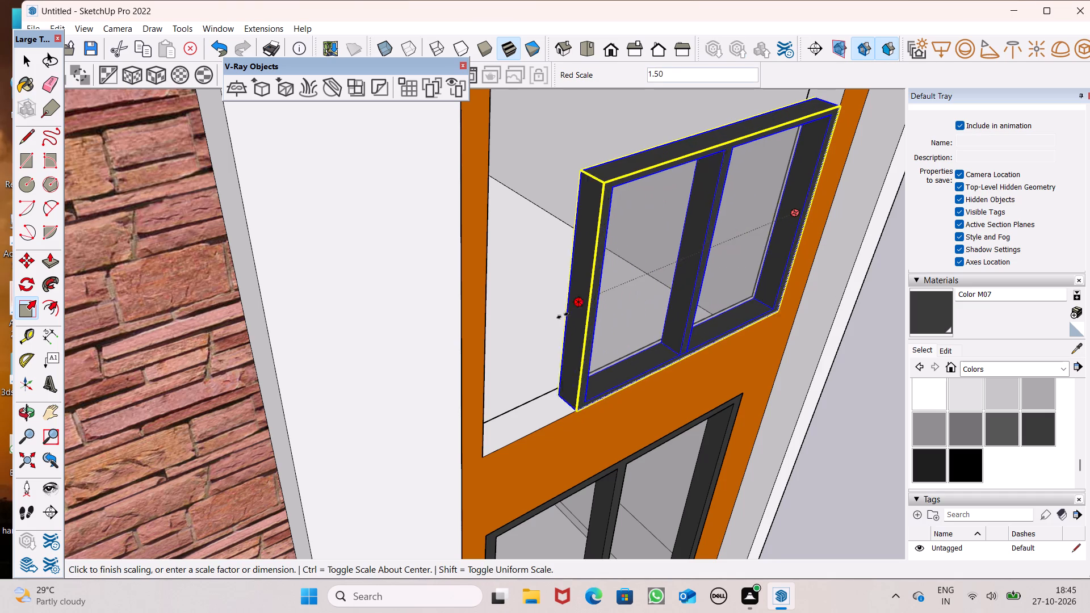
{"action": "left_click_drag", "start_coordinate": [563, 316], "coordinate": [482, 339]}
Scale the middle opening's window group upward along the blue axis to fill the opening's full height.
{"action": "scroll", "coordinate": [498, 273], "scroll_direction": "down", "scroll_amount": 7}
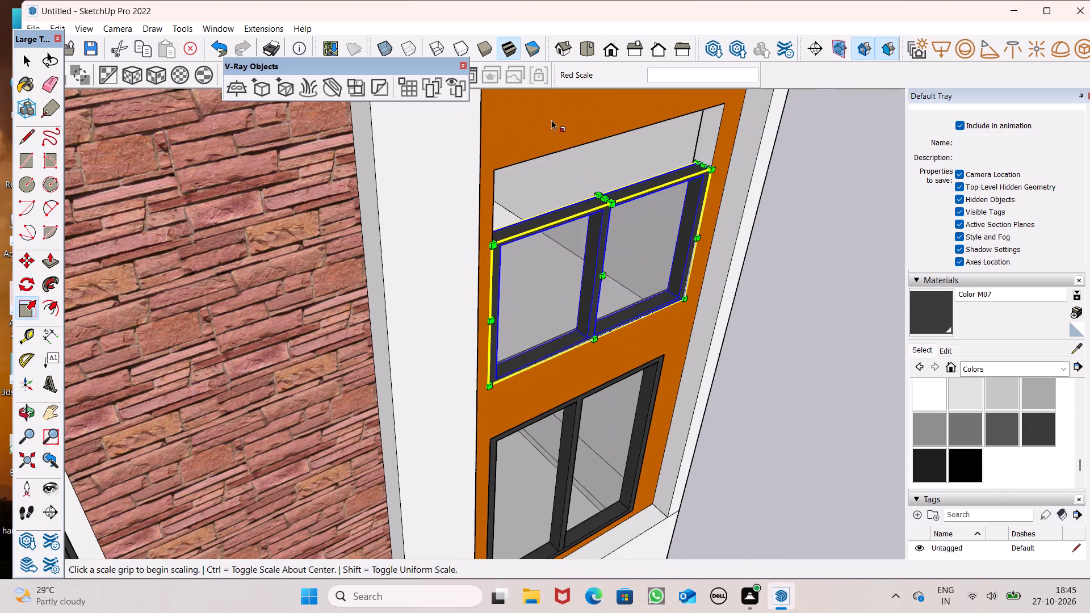
{"action": "scroll", "coordinate": [557, 93], "scroll_direction": "up", "scroll_amount": 6}
{"action": "left_click_drag", "start_coordinate": [618, 274], "coordinate": [609, 212]}
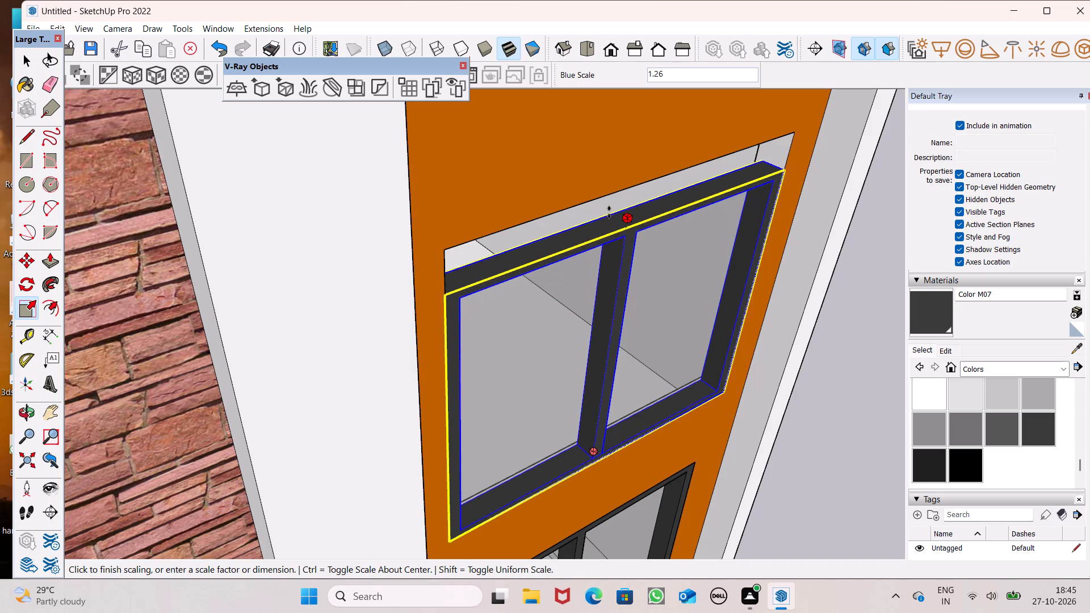
{"action": "left_click_drag", "start_coordinate": [609, 212], "coordinate": [609, 192]}
{"action": "scroll", "coordinate": [603, 196], "scroll_direction": "down", "scroll_amount": 5}
{"action": "middle_click_drag", "start_coordinate": [643, 237], "coordinate": [539, 95]}
{"action": "scroll", "coordinate": [533, 96], "scroll_direction": "up", "scroll_amount": 1}
{"action": "key", "text": "space"}
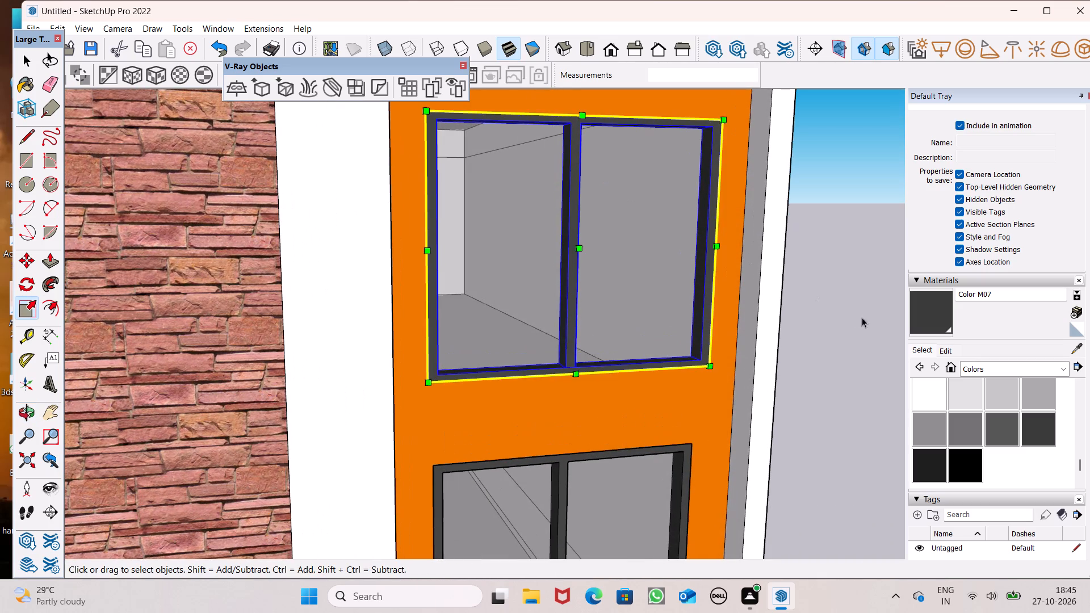
{"action": "left_click", "coordinate": [829, 317]}
Copy the lowest orange opening's window group straight up about 23' 1" into the top orange opening.
{"action": "scroll", "coordinate": [428, 271], "scroll_direction": "down", "scroll_amount": 11}
{"action": "middle_click_drag", "start_coordinate": [552, 331], "coordinate": [463, 363]}
{"action": "scroll", "coordinate": [463, 363], "scroll_direction": "up", "scroll_amount": 1}
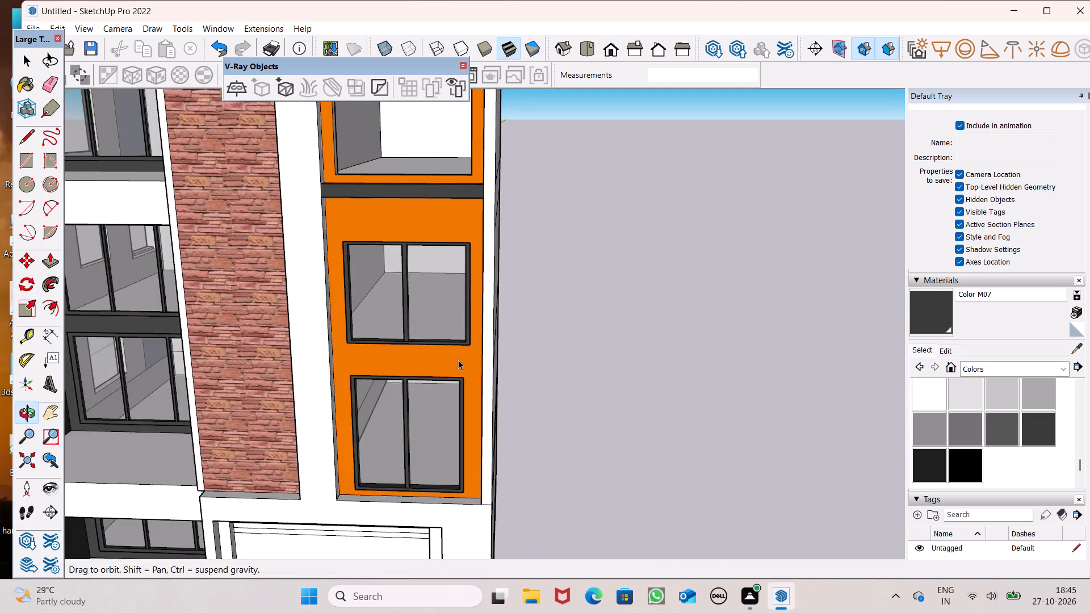
{"action": "scroll", "coordinate": [468, 399], "scroll_direction": "down", "scroll_amount": 8}
{"action": "scroll", "coordinate": [428, 258], "scroll_direction": "up", "scroll_amount": 5}
{"action": "scroll", "coordinate": [517, 327], "scroll_direction": "down", "scroll_amount": 7}
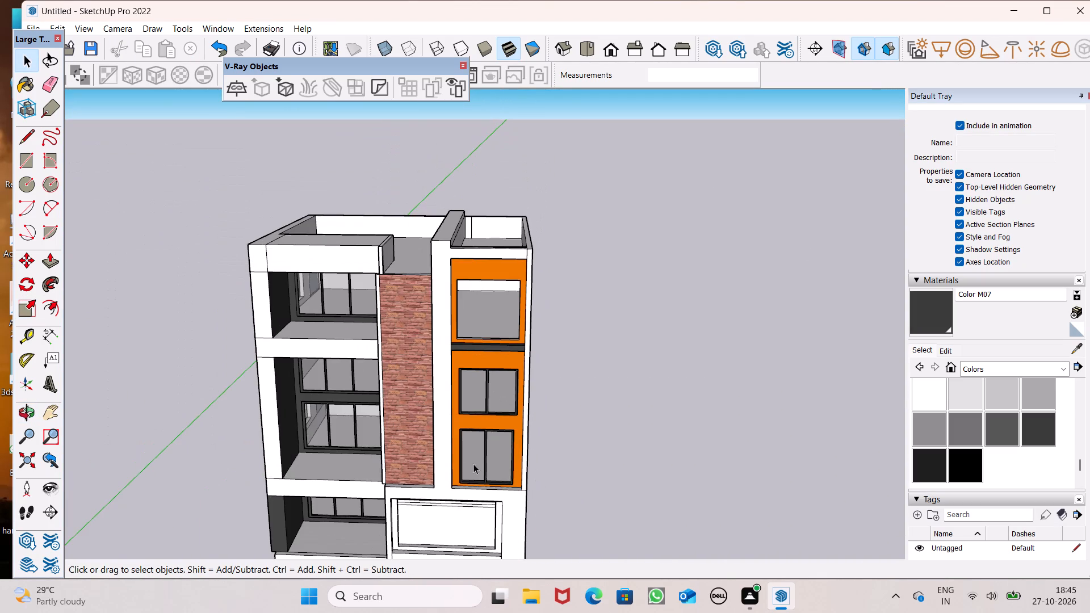
{"action": "left_click", "coordinate": [475, 463]}
{"action": "key", "text": "m"}
{"action": "key", "text": "Return"}
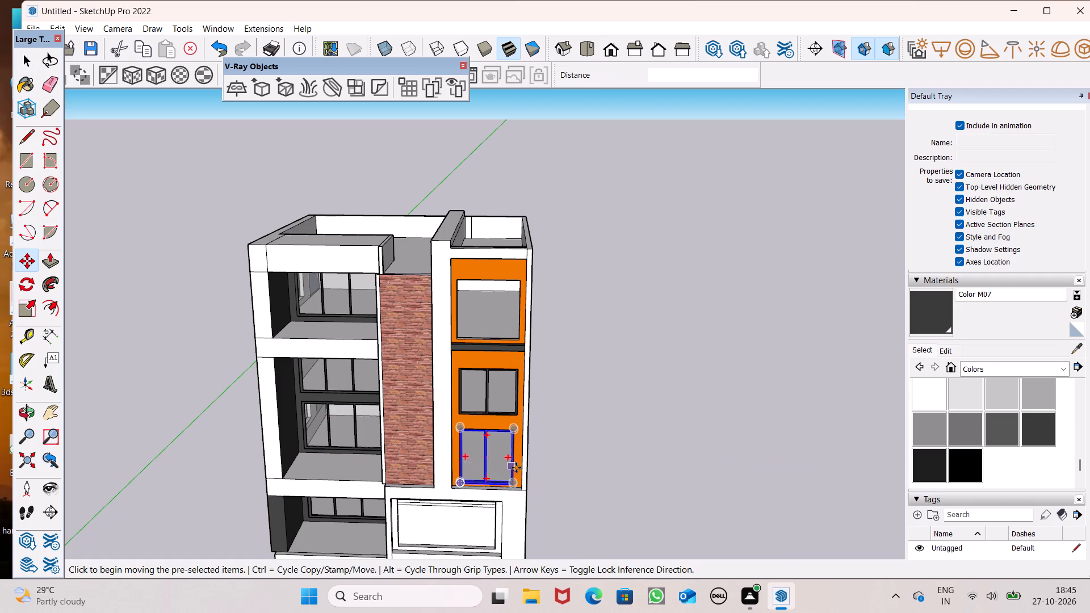
{"action": "left_click_drag", "start_coordinate": [512, 484], "coordinate": [518, 334]}
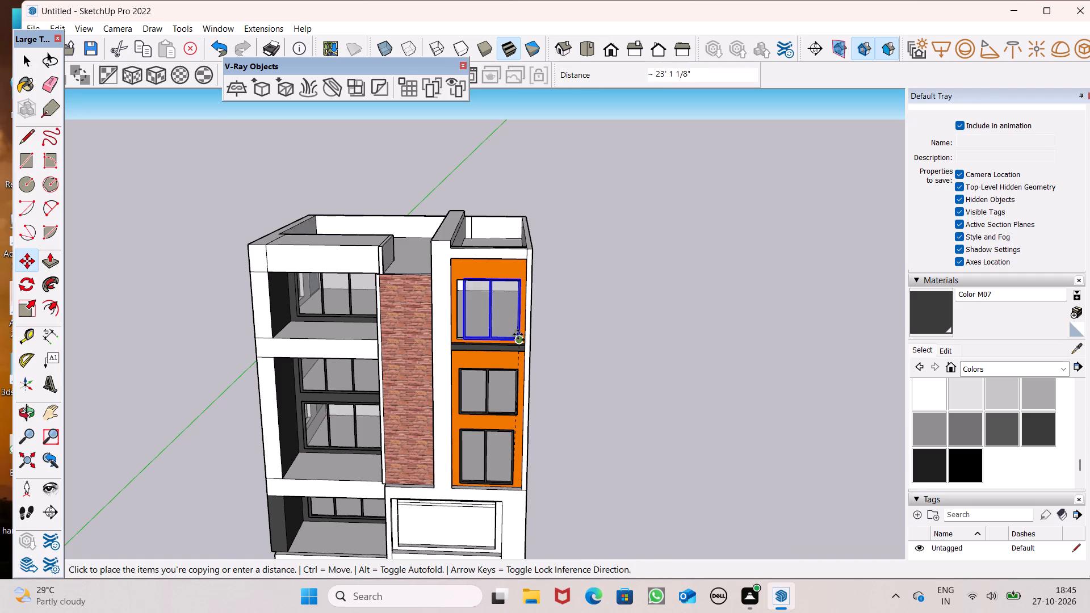
{"action": "left_click_drag", "start_coordinate": [518, 334], "coordinate": [518, 334]}
Examine the copied window group's fit against the top orange opening's sill, sides and upper edge from several angles.
{"action": "scroll", "coordinate": [485, 300], "scroll_direction": "up", "scroll_amount": 7}
{"action": "middle_click_drag", "start_coordinate": [504, 329], "coordinate": [623, 393]}
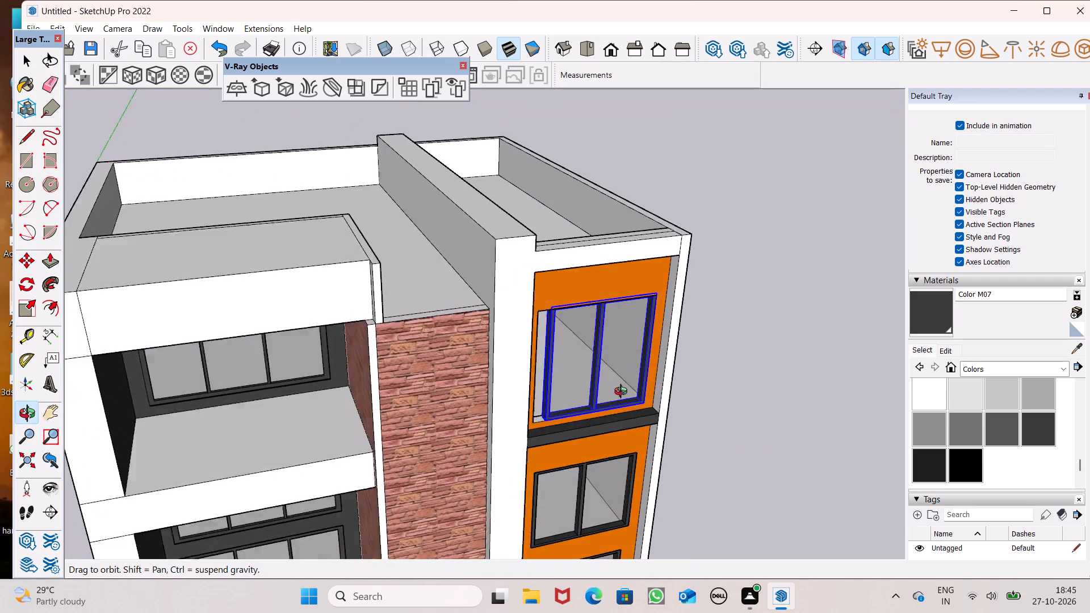
{"action": "middle_click_drag", "start_coordinate": [623, 393], "coordinate": [598, 366]}
{"action": "scroll", "coordinate": [598, 366], "scroll_direction": "up", "scroll_amount": 7}
{"action": "middle_click_drag", "start_coordinate": [675, 428], "coordinate": [564, 406]}
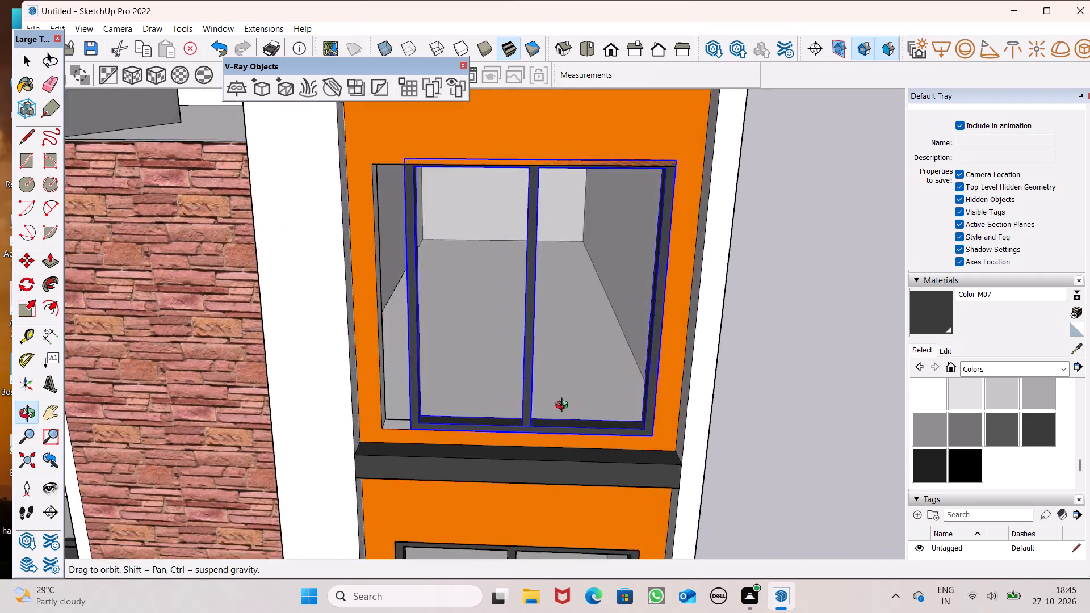
{"action": "middle_click_drag", "start_coordinate": [564, 406], "coordinate": [756, 475]}
{"action": "scroll", "coordinate": [756, 475], "scroll_direction": "up", "scroll_amount": 1}
{"action": "left_click_drag", "start_coordinate": [22, 309], "coordinate": [41, 304]}
{"action": "left_click", "coordinate": [411, 144]}
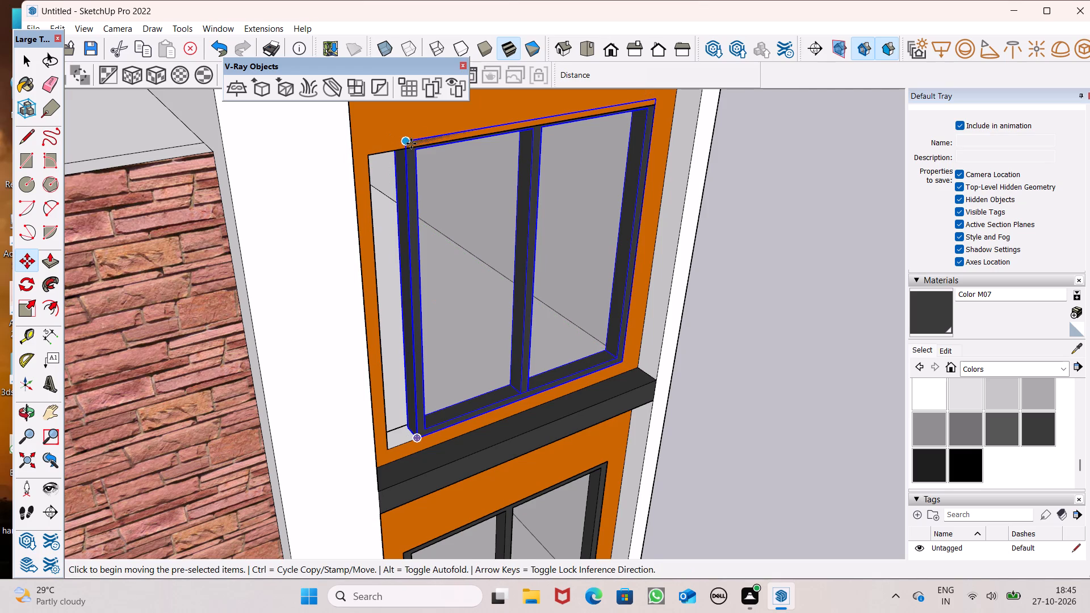
{"action": "key", "text": "space"}
{"action": "scroll", "coordinate": [555, 299], "scroll_direction": "up", "scroll_amount": 1}
{"action": "middle_click_drag", "start_coordinate": [555, 299], "coordinate": [552, 298]}
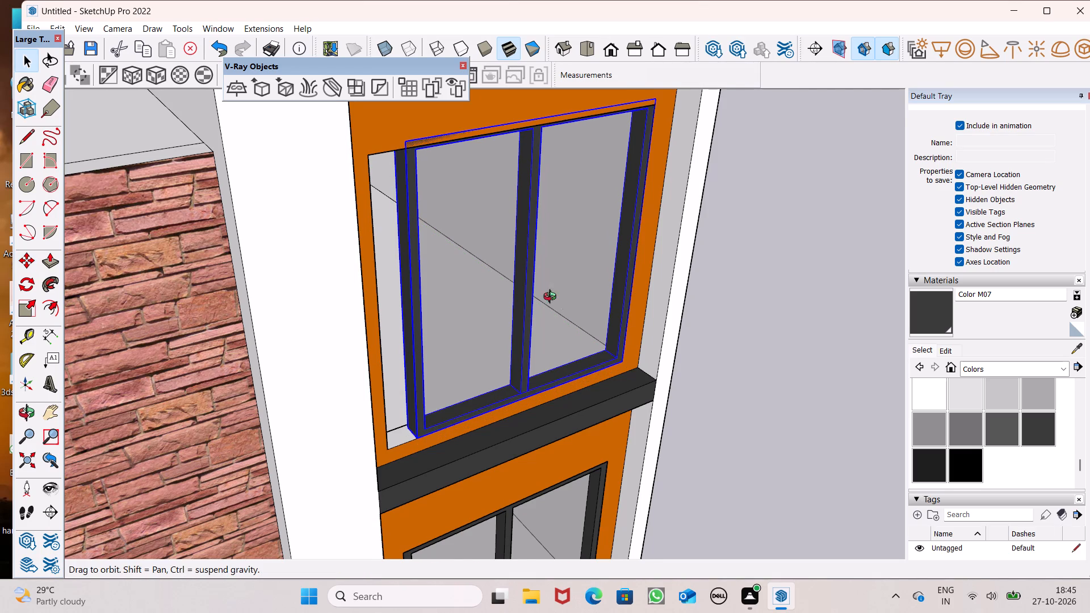
{"action": "middle_click_drag", "start_coordinate": [552, 298], "coordinate": [350, 232]}
{"action": "scroll", "coordinate": [622, 443], "scroll_direction": "up", "scroll_amount": 8}
{"action": "middle_click_drag", "start_coordinate": [606, 413], "coordinate": [409, 418]}
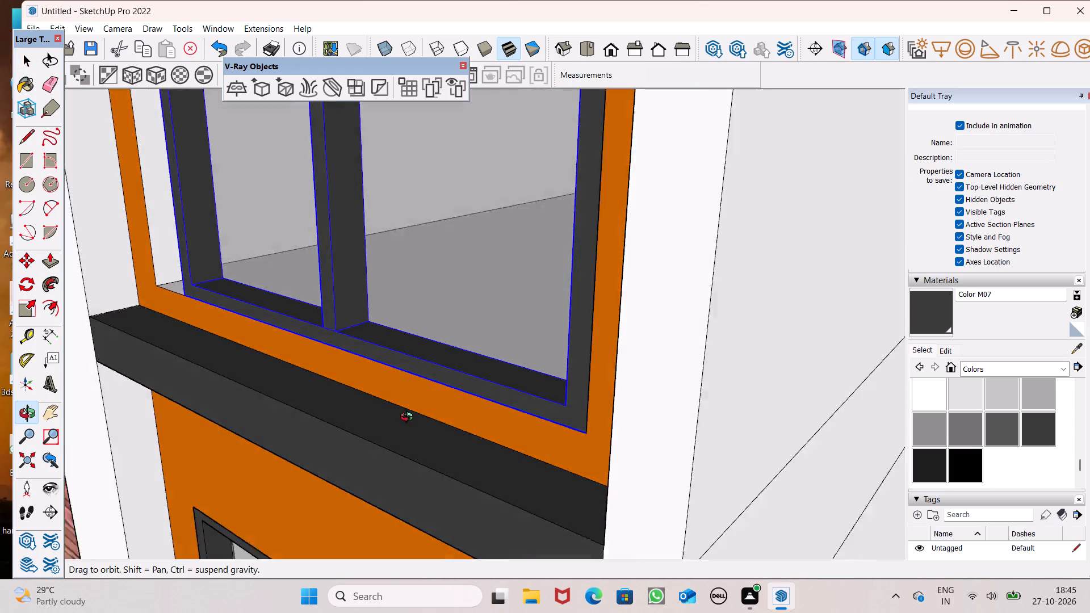
{"action": "middle_click_drag", "start_coordinate": [409, 418], "coordinate": [626, 429]}
{"action": "scroll", "coordinate": [577, 254], "scroll_direction": "down", "scroll_amount": 13}
{"action": "scroll", "coordinate": [518, 308], "scroll_direction": "down", "scroll_amount": 5}
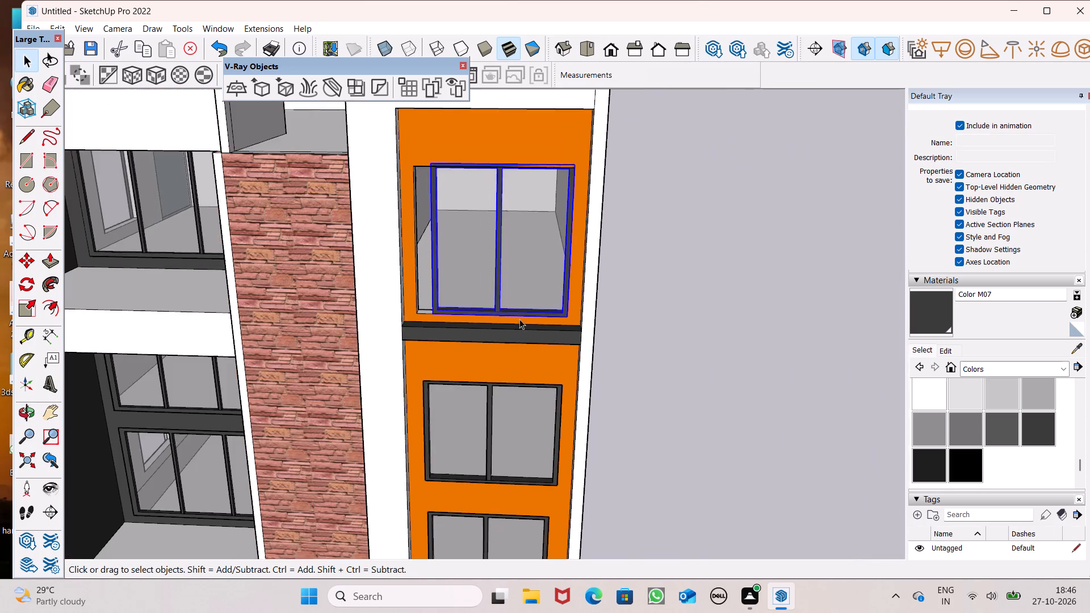
{"action": "middle_click_drag", "start_coordinate": [533, 315], "coordinate": [661, 357]}
{"action": "scroll", "coordinate": [661, 357], "scroll_direction": "up", "scroll_amount": 7}
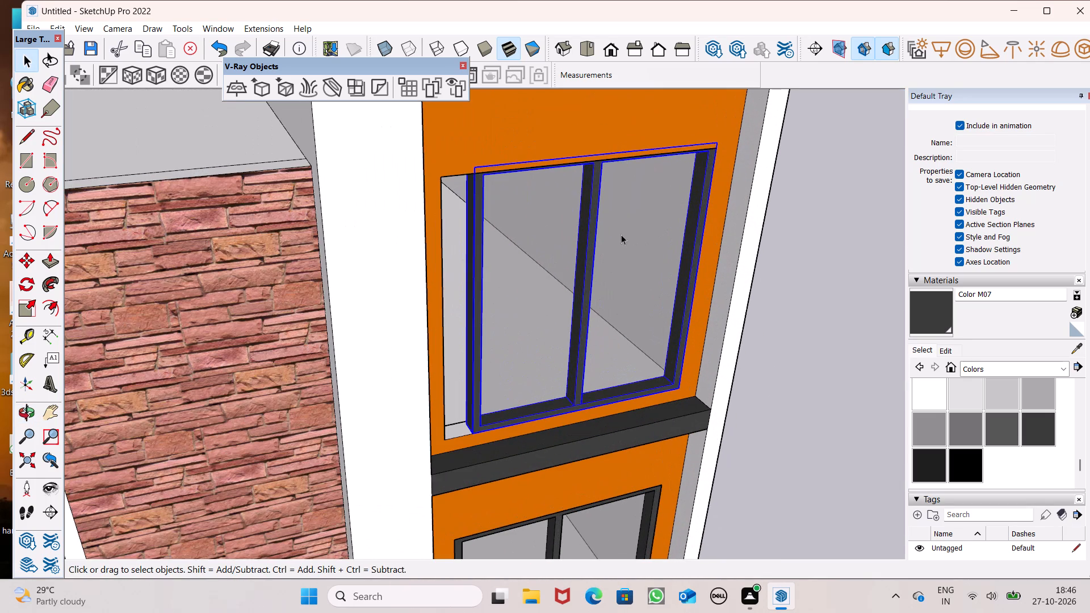
Scale the top opening's window group uniformly by about 0.81 from its upper corner.
{"action": "left_click", "coordinate": [34, 308]}
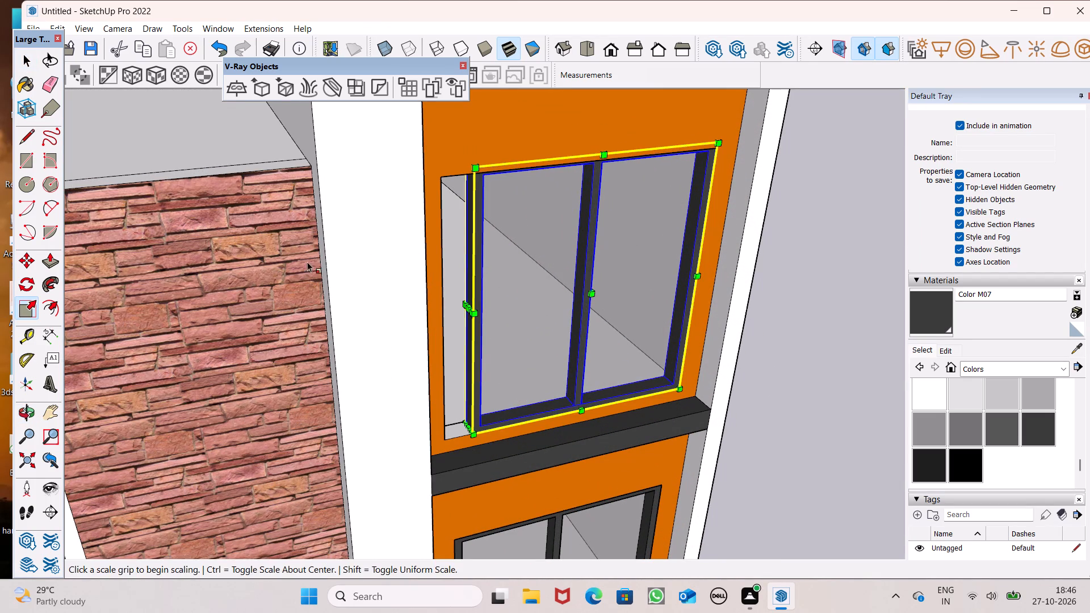
{"action": "left_click_drag", "start_coordinate": [470, 164], "coordinate": [500, 232]}
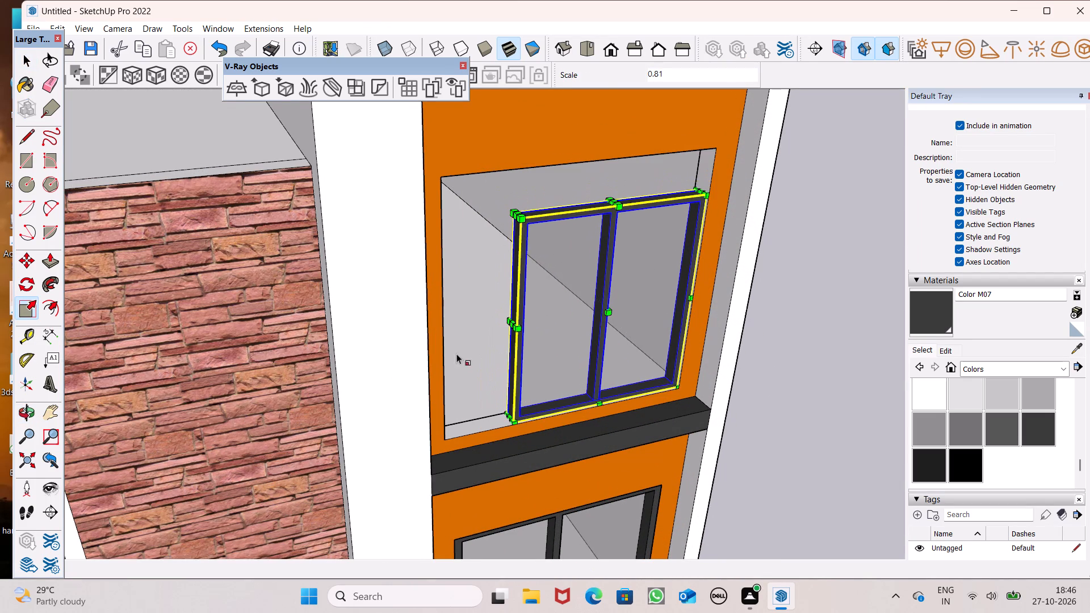
Scale the top window group along the red axis by about 1.39 to reach the opening's opposite side edge.
{"action": "middle_click_drag", "start_coordinate": [461, 359], "coordinate": [477, 377]}
{"action": "scroll", "coordinate": [495, 380], "scroll_direction": "up", "scroll_amount": 5}
{"action": "scroll", "coordinate": [512, 363], "scroll_direction": "down", "scroll_amount": 3}
{"action": "scroll", "coordinate": [533, 354], "scroll_direction": "up", "scroll_amount": 5}
{"action": "scroll", "coordinate": [552, 314], "scroll_direction": "down", "scroll_amount": 2}
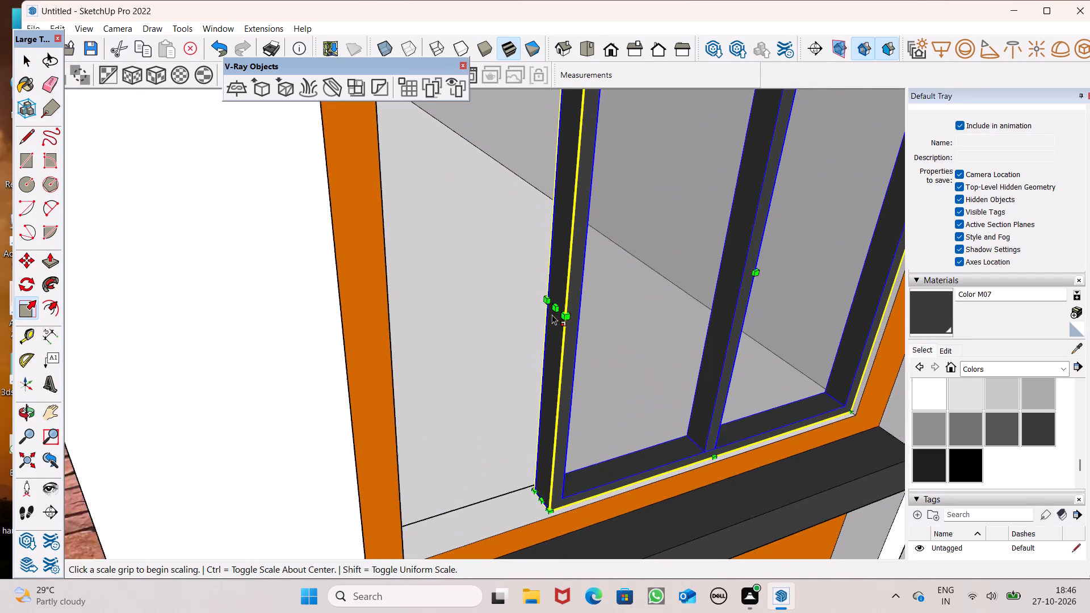
{"action": "scroll", "coordinate": [552, 314], "scroll_direction": "down", "scroll_amount": 3}
{"action": "left_click_drag", "start_coordinate": [555, 306], "coordinate": [422, 356]}
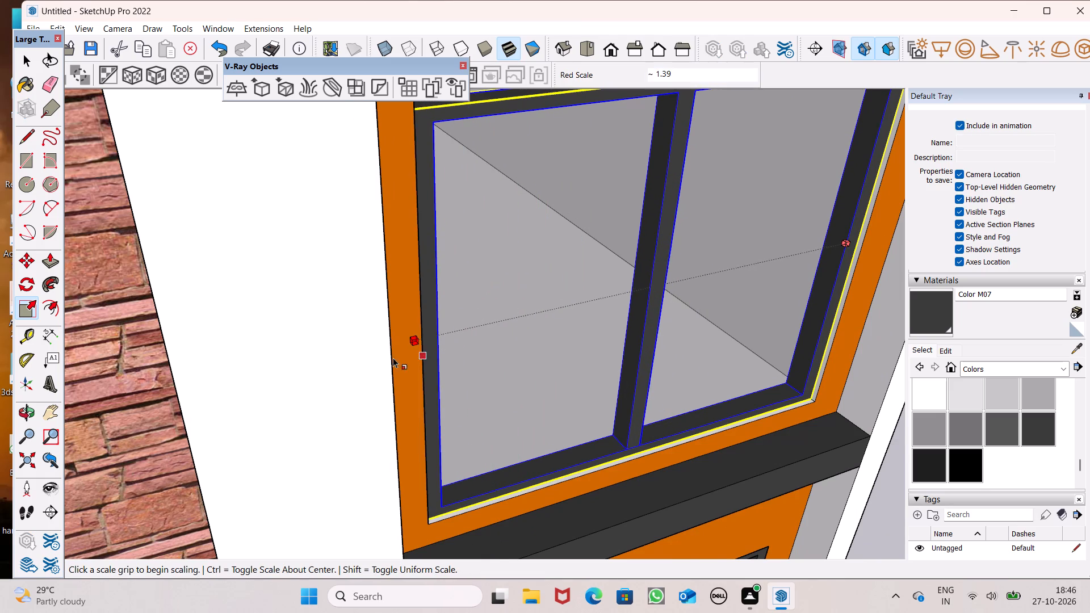
Scale the top window group upward along the blue axis to meet the opening's upper edge.
{"action": "scroll", "coordinate": [308, 347], "scroll_direction": "down", "scroll_amount": 6}
{"action": "scroll", "coordinate": [519, 175], "scroll_direction": "up", "scroll_amount": 4}
{"action": "scroll", "coordinate": [526, 133], "scroll_direction": "down", "scroll_amount": 6}
{"action": "scroll", "coordinate": [550, 101], "scroll_direction": "up", "scroll_amount": 6}
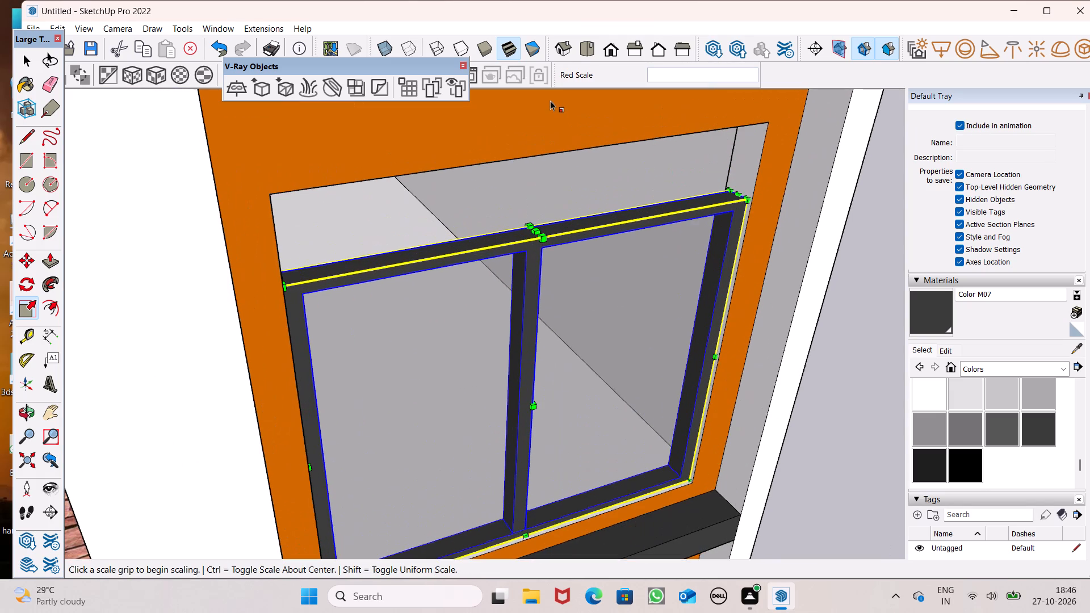
{"action": "left_click_drag", "start_coordinate": [535, 243], "coordinate": [552, 129]}
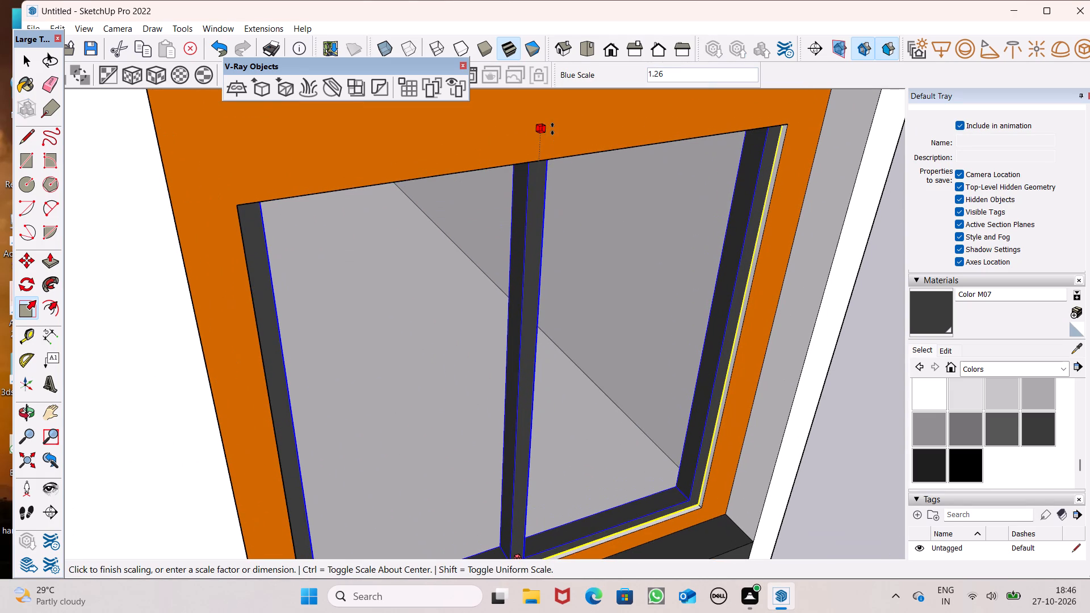
{"action": "left_click_drag", "start_coordinate": [552, 129], "coordinate": [555, 161]}
{"action": "scroll", "coordinate": [465, 149], "scroll_direction": "down", "scroll_amount": 7}
{"action": "middle_click_drag", "start_coordinate": [508, 267], "coordinate": [472, 236]}
{"action": "key", "text": "space"}
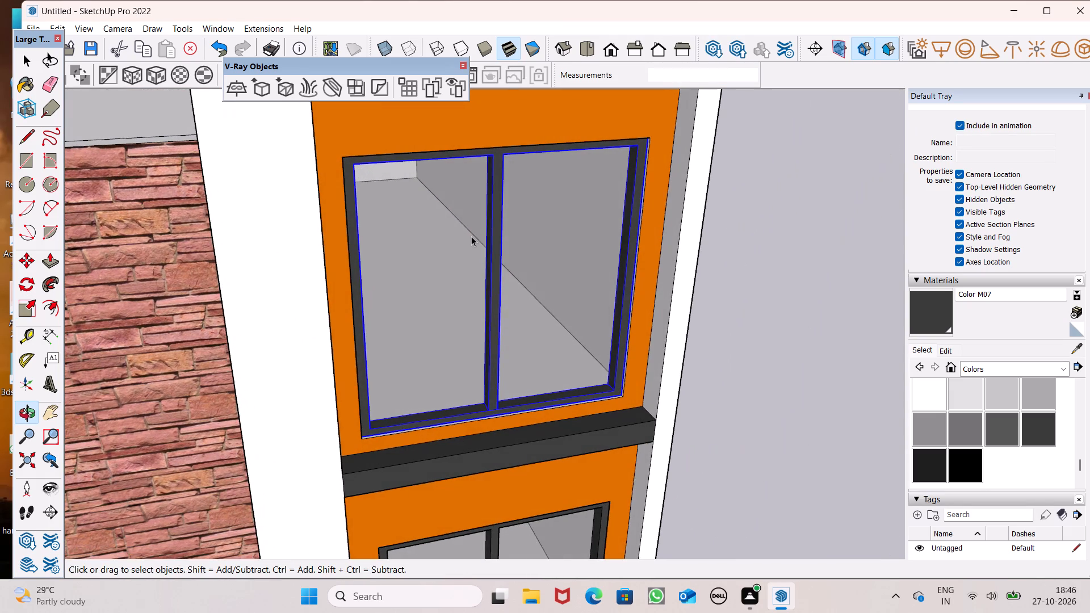
{"action": "left_click_drag", "start_coordinate": [810, 478], "coordinate": [800, 475]}
Move the top window group by its lower front corner onto the matching corner of the orange opening.
{"action": "scroll", "coordinate": [450, 400], "scroll_direction": "down", "scroll_amount": 2}
{"action": "middle_click_drag", "start_coordinate": [479, 425], "coordinate": [426, 338]}
{"action": "scroll", "coordinate": [427, 337], "scroll_direction": "up", "scroll_amount": 4}
{"action": "left_click", "coordinate": [593, 403]}
{"action": "middle_click_drag", "start_coordinate": [638, 419], "coordinate": [674, 503]}
{"action": "scroll", "coordinate": [674, 503], "scroll_direction": "up", "scroll_amount": 4}
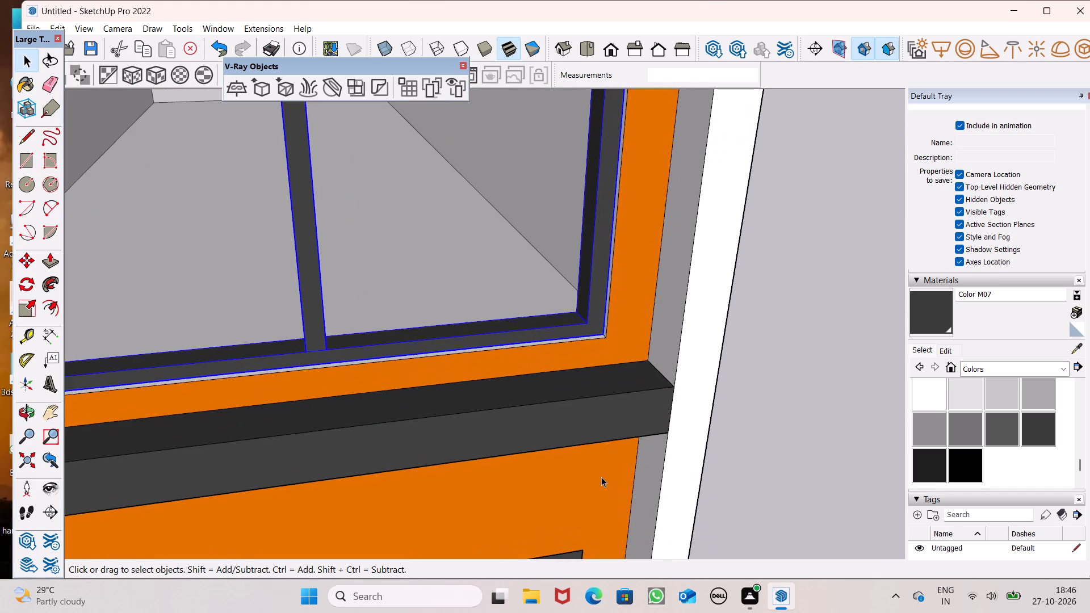
{"action": "scroll", "coordinate": [601, 477], "scroll_direction": "down", "scroll_amount": 3}
{"action": "key", "text": "m"}
{"action": "key", "text": "Return"}
{"action": "scroll", "coordinate": [591, 393], "scroll_direction": "up", "scroll_amount": 5}
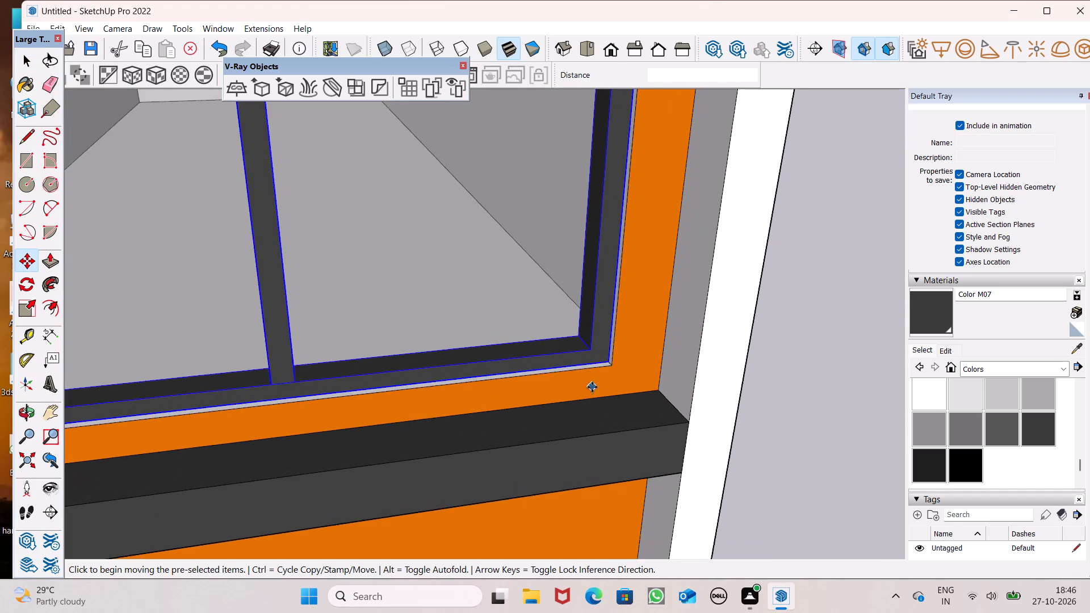
{"action": "middle_click_drag", "start_coordinate": [640, 365], "coordinate": [655, 392]}
{"action": "scroll", "coordinate": [633, 381], "scroll_direction": "up", "scroll_amount": 7}
{"action": "scroll", "coordinate": [574, 339], "scroll_direction": "up", "scroll_amount": 3}
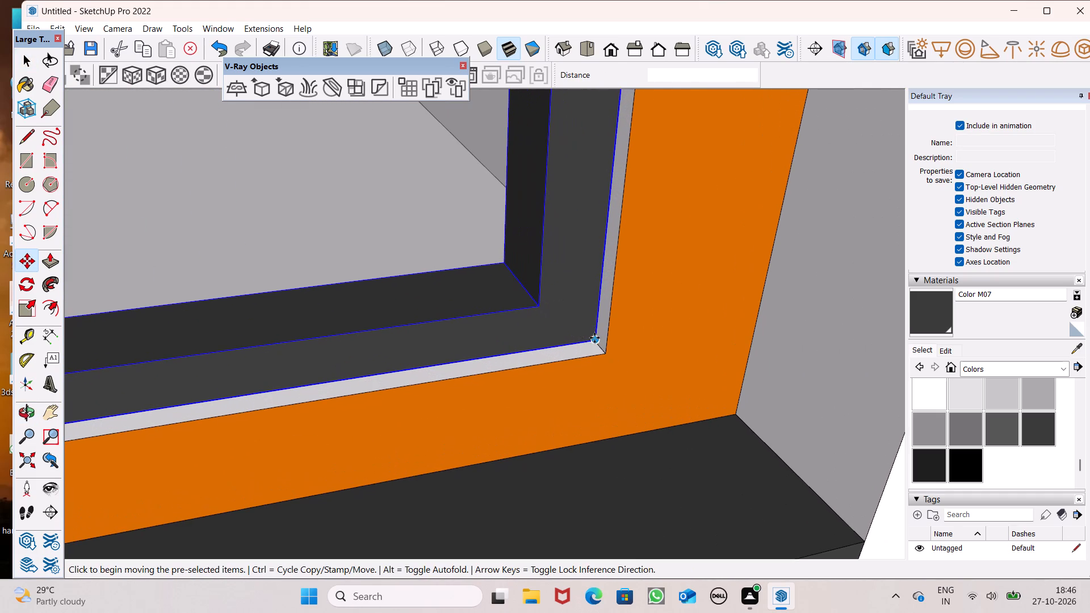
{"action": "left_click_drag", "start_coordinate": [598, 337], "coordinate": [607, 358]}
{"action": "key", "text": "space"}
{"action": "scroll", "coordinate": [543, 296], "scroll_direction": "down", "scroll_amount": 14}
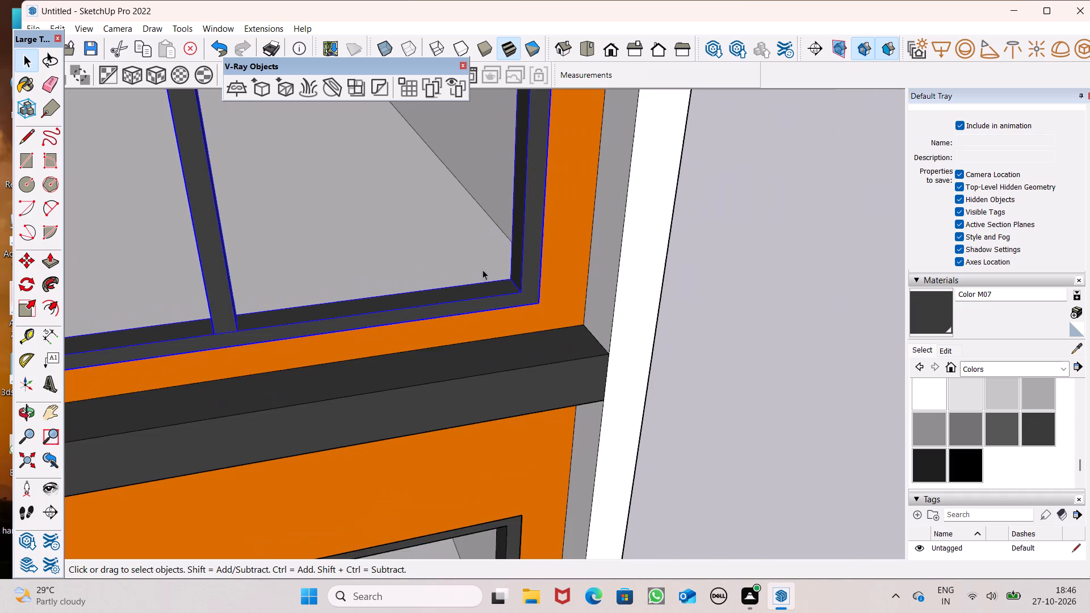
{"action": "left_click", "coordinate": [832, 382]}
Examine the whole building's facade and roof from the front, side and above.
{"action": "scroll", "coordinate": [660, 328], "scroll_direction": "down", "scroll_amount": 8}
{"action": "middle_click_drag", "start_coordinate": [679, 391], "coordinate": [569, 289]}
{"action": "scroll", "coordinate": [666, 373], "scroll_direction": "up", "scroll_amount": 1}
{"action": "scroll", "coordinate": [680, 469], "scroll_direction": "down", "scroll_amount": 12}
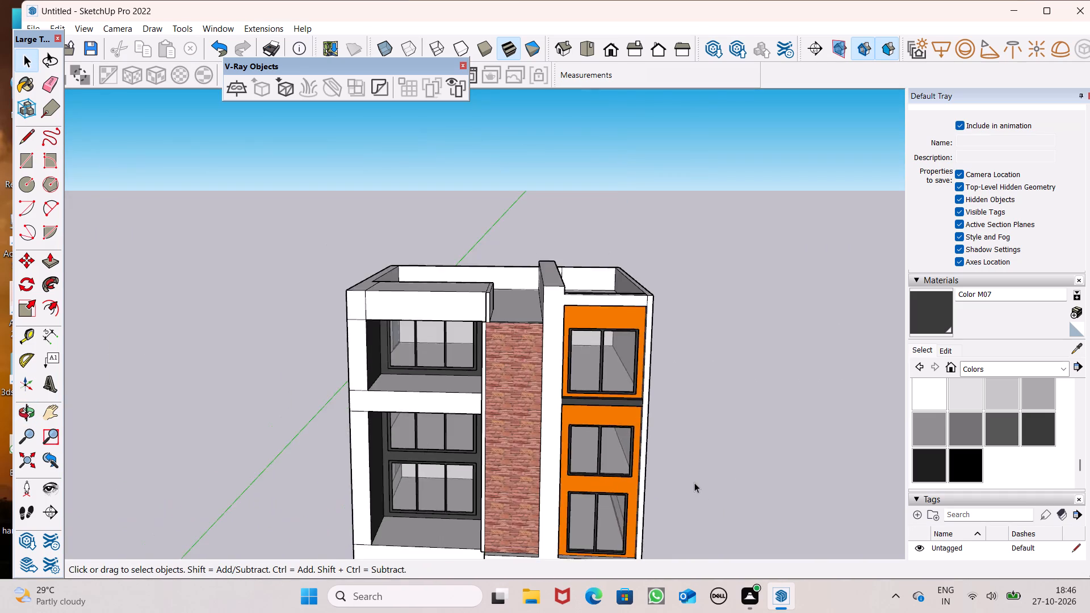
{"action": "middle_click_drag", "start_coordinate": [694, 482], "coordinate": [675, 418]}
{"action": "scroll", "coordinate": [675, 418], "scroll_direction": "up", "scroll_amount": 1}
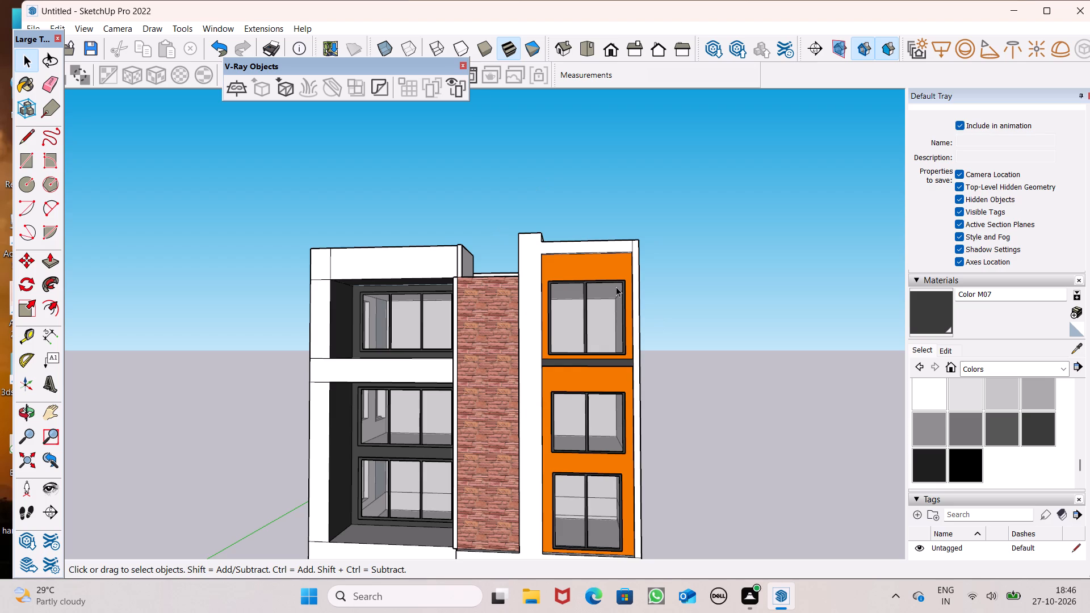
{"action": "scroll", "coordinate": [616, 287], "scroll_direction": "down", "scroll_amount": 6}
{"action": "middle_click_drag", "start_coordinate": [795, 405], "coordinate": [705, 429]}
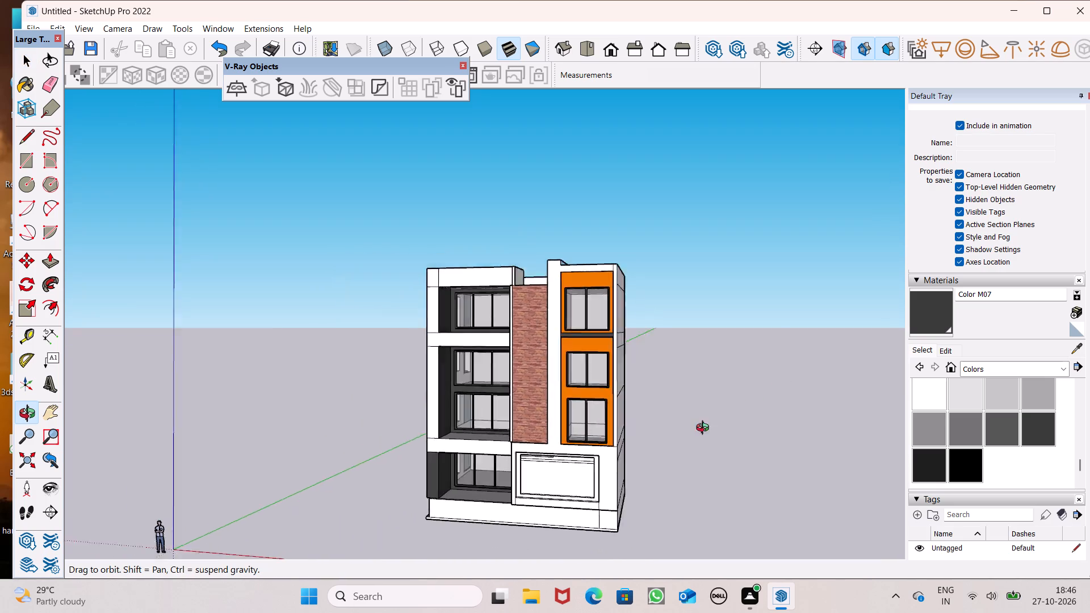
{"action": "middle_click_drag", "start_coordinate": [705, 429], "coordinate": [632, 612]}
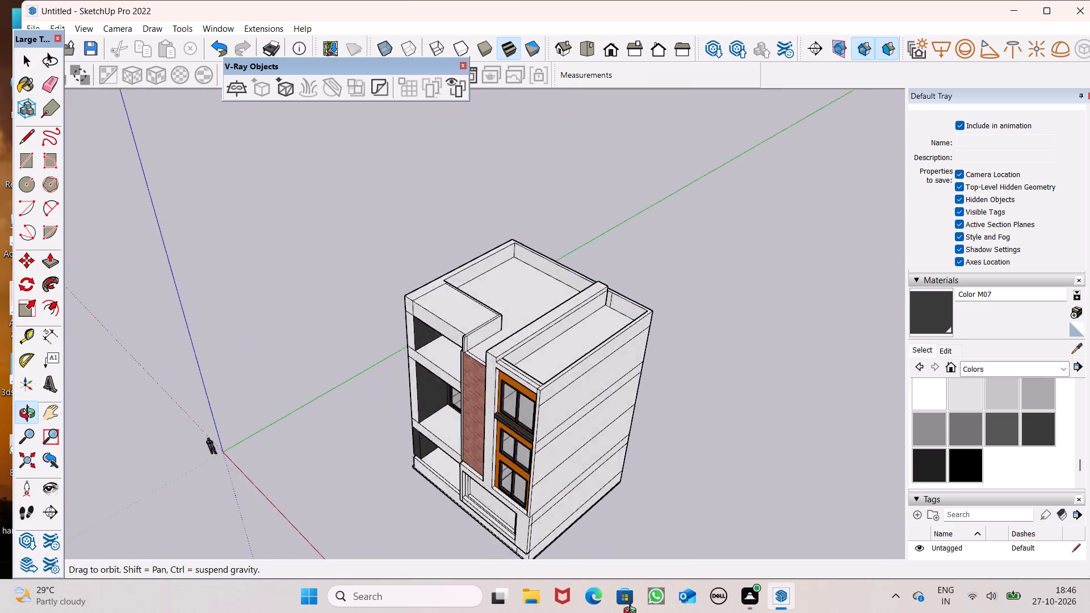
{"action": "middle_click_drag", "start_coordinate": [632, 612], "coordinate": [676, 594]}
{"action": "scroll", "coordinate": [373, 316], "scroll_direction": "down", "scroll_amount": 3}
{"action": "middle_click_drag", "start_coordinate": [397, 360], "coordinate": [559, 356]}
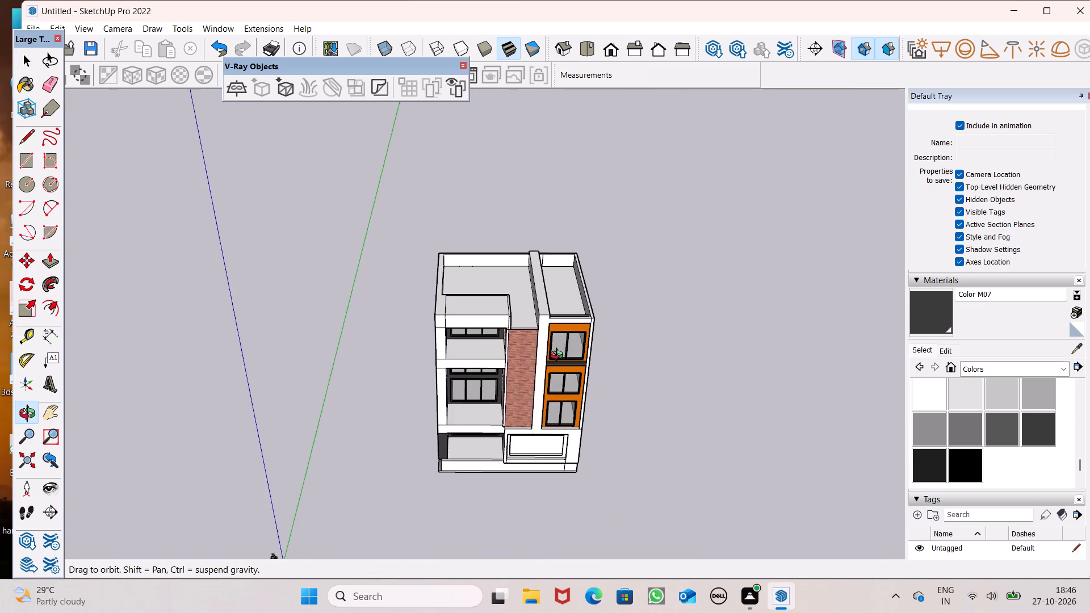
{"action": "middle_click_drag", "start_coordinate": [559, 356], "coordinate": [553, 277]}
Erase the stray vertical edge on the rear parapet's inner face beside the raised roof dividing wall.
{"action": "scroll", "coordinate": [553, 277], "scroll_direction": "up", "scroll_amount": 6}
{"action": "middle_click_drag", "start_coordinate": [587, 271], "coordinate": [489, 321]}
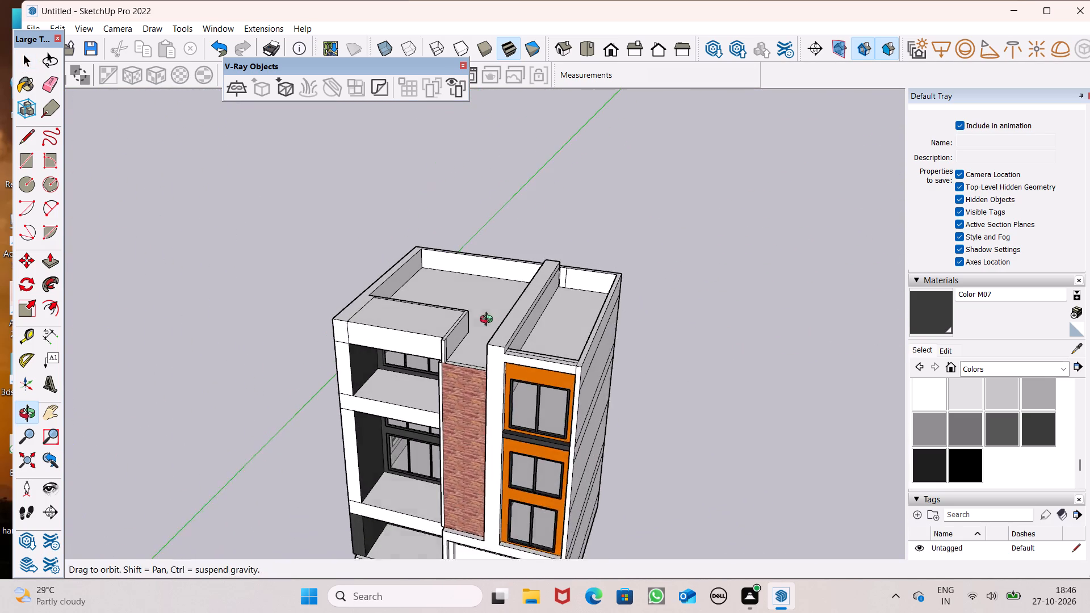
{"action": "middle_click_drag", "start_coordinate": [489, 321], "coordinate": [488, 321]}
{"action": "scroll", "coordinate": [488, 321], "scroll_direction": "up", "scroll_amount": 1}
{"action": "left_click", "coordinate": [49, 78]}
{"action": "scroll", "coordinate": [418, 266], "scroll_direction": "up", "scroll_amount": 4}
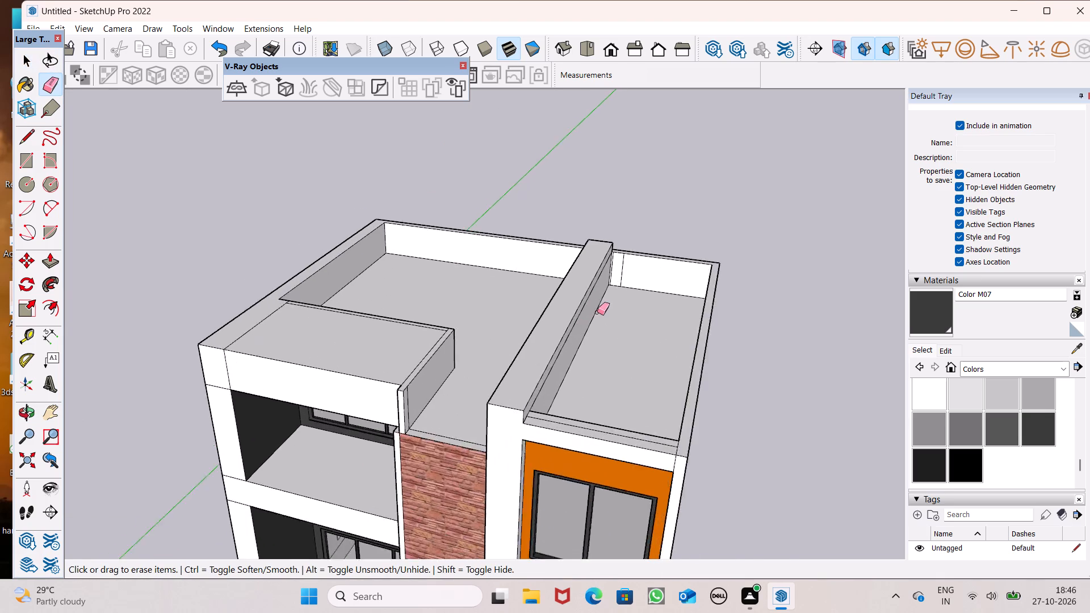
{"action": "scroll", "coordinate": [597, 312], "scroll_direction": "up", "scroll_amount": 4}
{"action": "left_click_drag", "start_coordinate": [630, 263], "coordinate": [639, 250]}
{"action": "scroll", "coordinate": [640, 246], "scroll_direction": "up", "scroll_amount": 7}
{"action": "middle_click", "coordinate": [640, 246]}
{"action": "scroll", "coordinate": [613, 245], "scroll_direction": "up", "scroll_amount": 5}
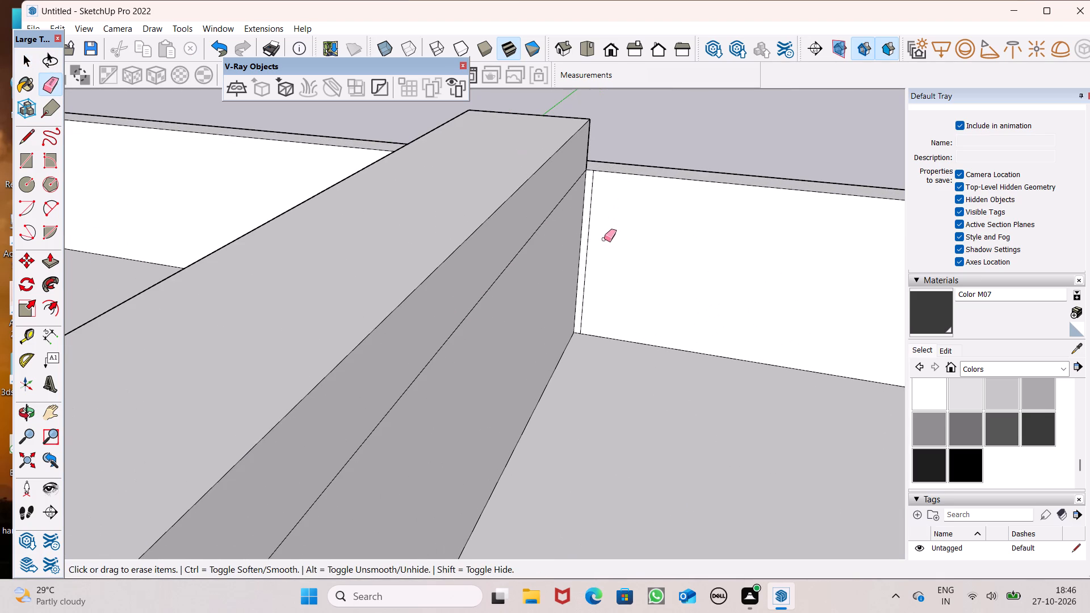
{"action": "left_click", "coordinate": [590, 237]}
{"action": "scroll", "coordinate": [588, 235], "scroll_direction": "down", "scroll_amount": 2}
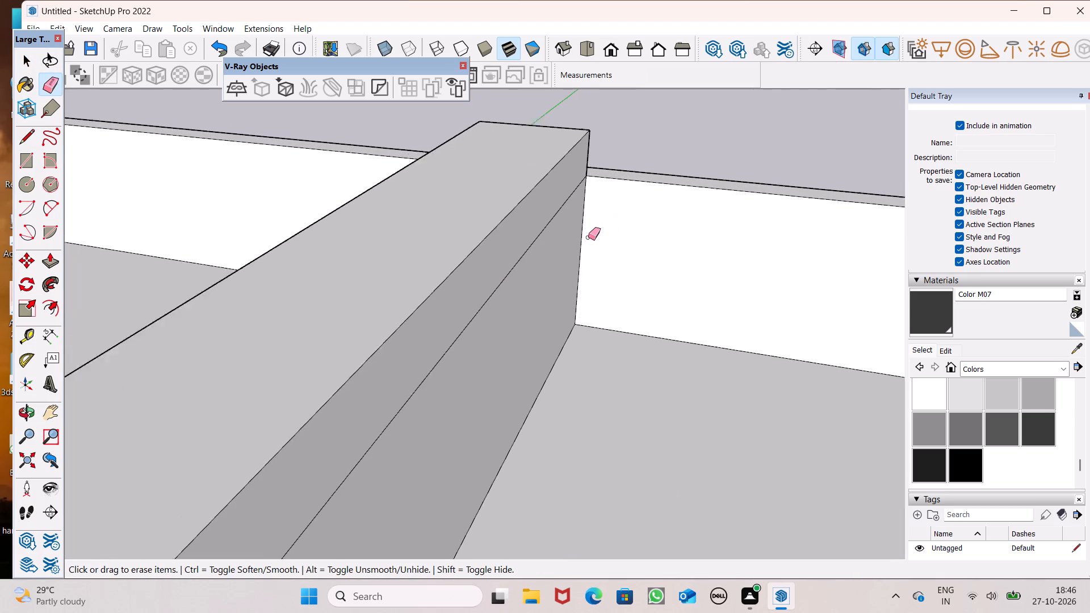
{"action": "scroll", "coordinate": [588, 237], "scroll_direction": "down", "scroll_amount": 10}
{"action": "scroll", "coordinate": [395, 196], "scroll_direction": "down", "scroll_amount": 6}
{"action": "middle_click_drag", "start_coordinate": [237, 237], "coordinate": [339, 321]}
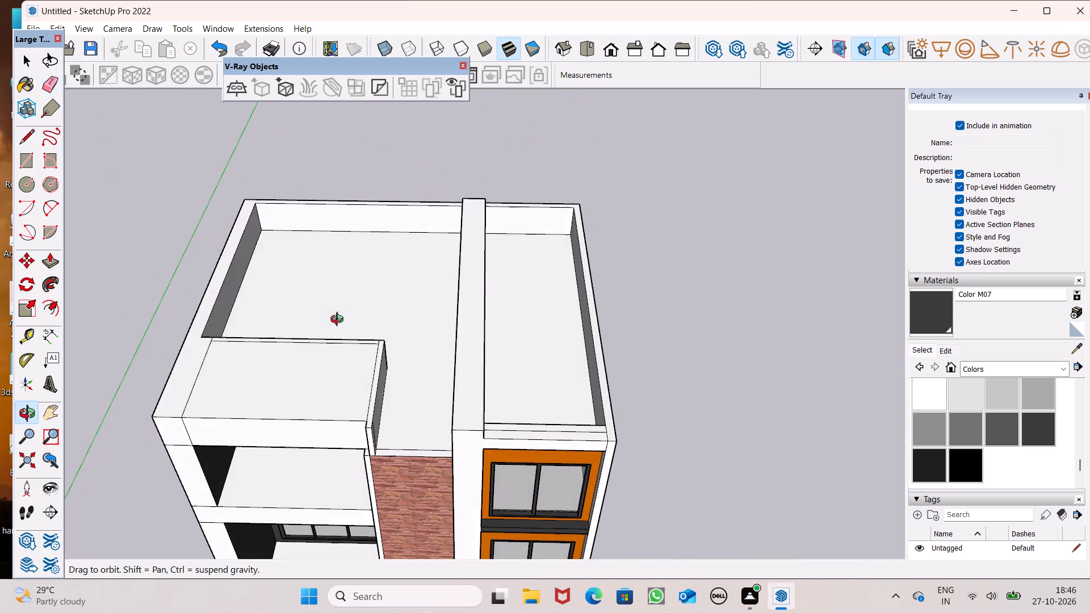
Erase the upper stray edges of the narrow vertical strip on the blank rear wall, beside its corner with the dark-clad side.
{"action": "middle_click_drag", "start_coordinate": [339, 321], "coordinate": [708, 251]}
{"action": "scroll", "coordinate": [623, 234], "scroll_direction": "down", "scroll_amount": 2}
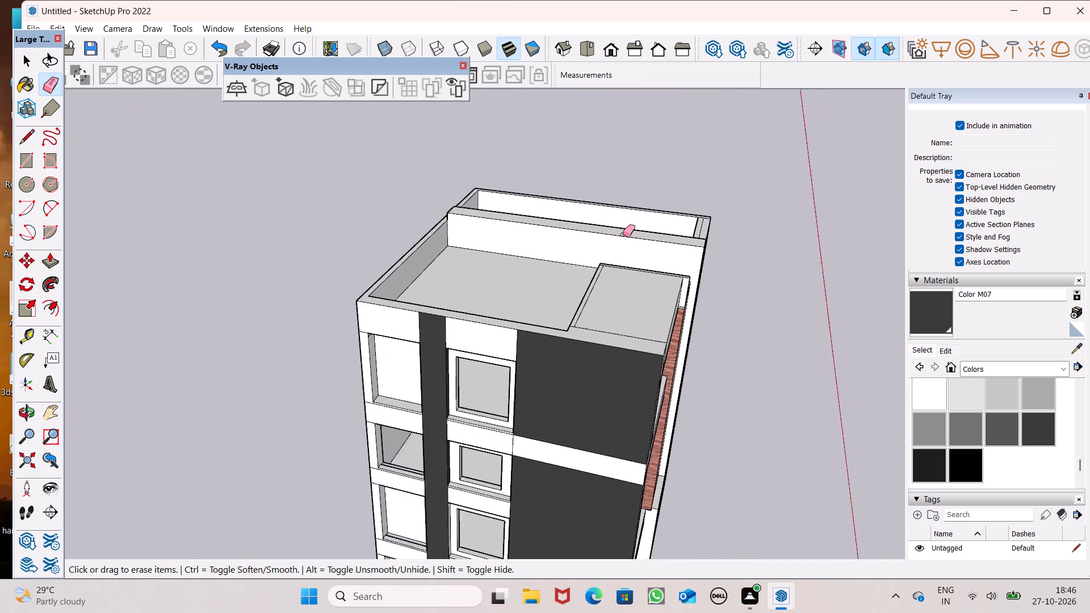
{"action": "scroll", "coordinate": [623, 234], "scroll_direction": "down", "scroll_amount": 1}
{"action": "middle_click_drag", "start_coordinate": [551, 305], "coordinate": [571, 346]}
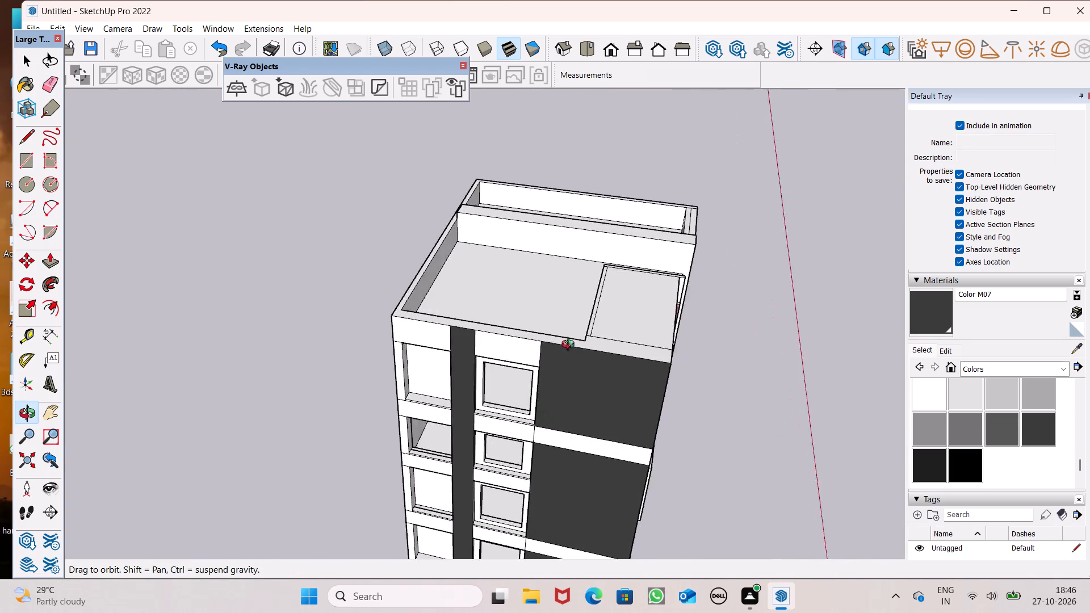
{"action": "middle_click_drag", "start_coordinate": [571, 346], "coordinate": [148, 322]}
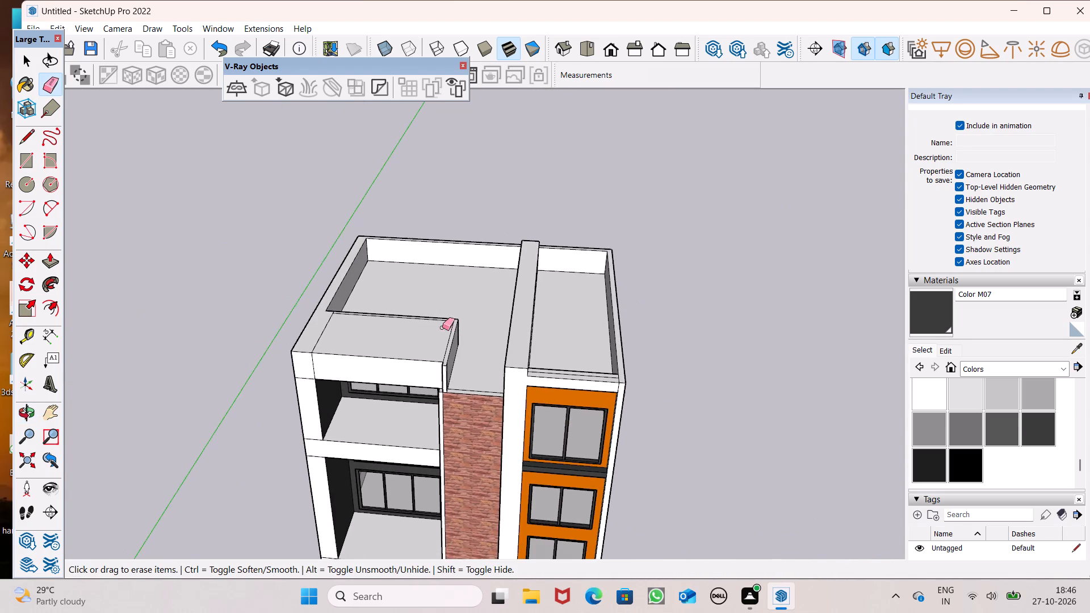
{"action": "scroll", "coordinate": [438, 326], "scroll_direction": "down", "scroll_amount": 1}
{"action": "middle_click_drag", "start_coordinate": [605, 375], "coordinate": [0, 274]}
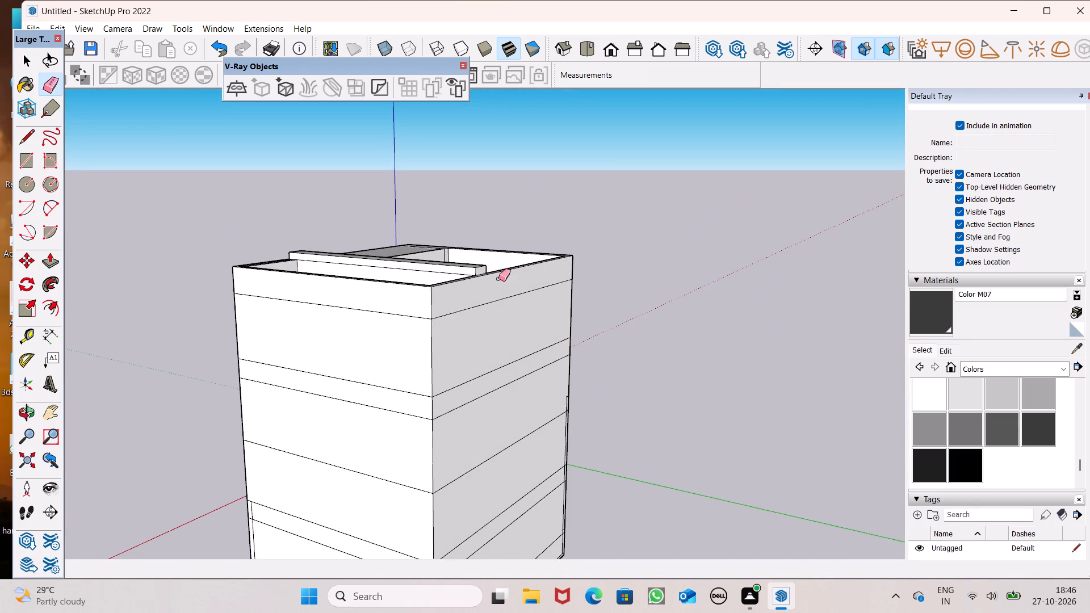
{"action": "scroll", "coordinate": [498, 279], "scroll_direction": "down", "scroll_amount": 1}
{"action": "scroll", "coordinate": [596, 379], "scroll_direction": "up", "scroll_amount": 5}
{"action": "middle_click_drag", "start_coordinate": [527, 370], "coordinate": [441, 343]}
{"action": "scroll", "coordinate": [357, 306], "scroll_direction": "down", "scroll_amount": 4}
{"action": "scroll", "coordinate": [626, 470], "scroll_direction": "up", "scroll_amount": 6}
{"action": "scroll", "coordinate": [459, 381], "scroll_direction": "up", "scroll_amount": 5}
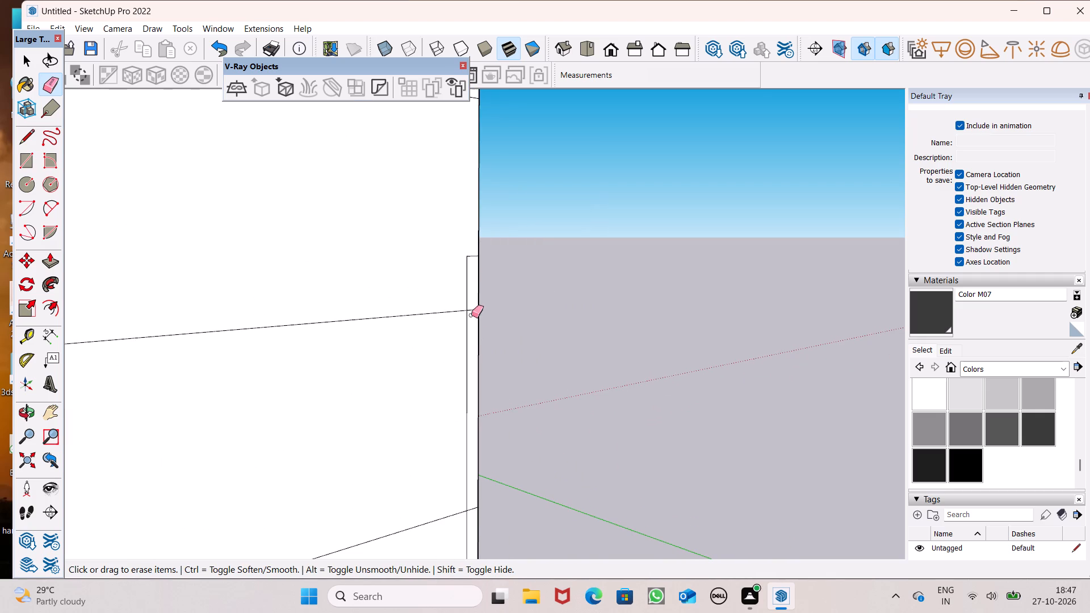
{"action": "left_click", "coordinate": [466, 248]}
{"action": "left_click_drag", "start_coordinate": [471, 239], "coordinate": [471, 247]}
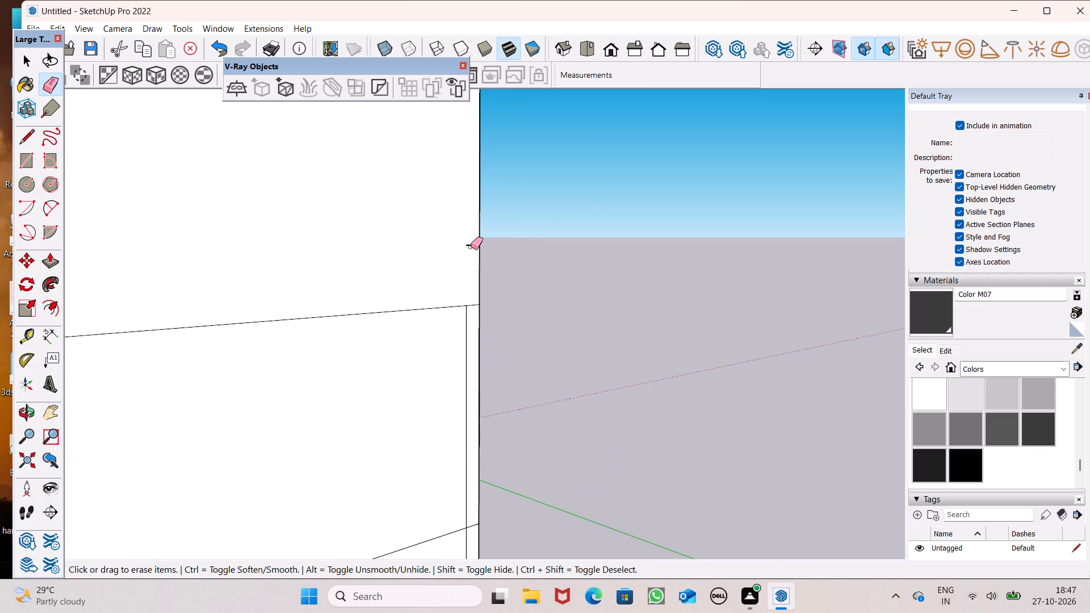
{"action": "left_click_drag", "start_coordinate": [471, 247], "coordinate": [471, 248]}
{"action": "left_click_drag", "start_coordinate": [464, 313], "coordinate": [465, 328]}
Erase the remaining stray edges of the rear wall's narrow corner strip, continuing down through the lower floors to the base.
{"action": "scroll", "coordinate": [456, 233], "scroll_direction": "down", "scroll_amount": 8}
{"action": "scroll", "coordinate": [463, 413], "scroll_direction": "up", "scroll_amount": 7}
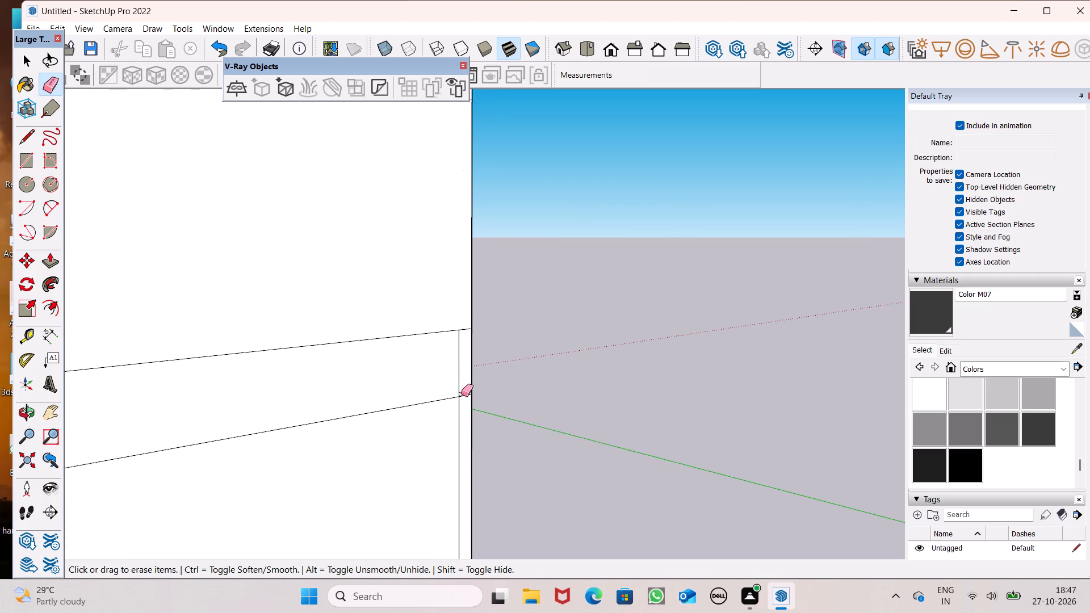
{"action": "left_click", "coordinate": [462, 390]}
{"action": "left_click", "coordinate": [458, 390]}
{"action": "left_click_drag", "start_coordinate": [457, 414], "coordinate": [452, 422]}
{"action": "scroll", "coordinate": [623, 267], "scroll_direction": "down", "scroll_amount": 3}
{"action": "scroll", "coordinate": [582, 566], "scroll_direction": "up", "scroll_amount": 2}
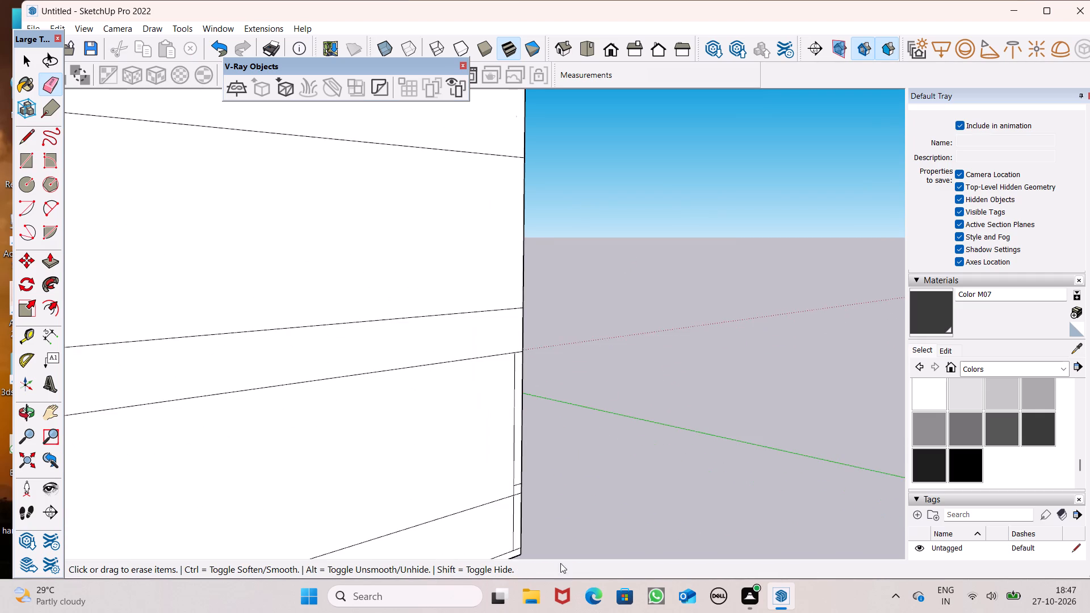
{"action": "scroll", "coordinate": [560, 563], "scroll_direction": "up", "scroll_amount": 3}
{"action": "scroll", "coordinate": [508, 465], "scroll_direction": "up", "scroll_amount": 5}
{"action": "left_click_drag", "start_coordinate": [508, 464], "coordinate": [513, 486]}
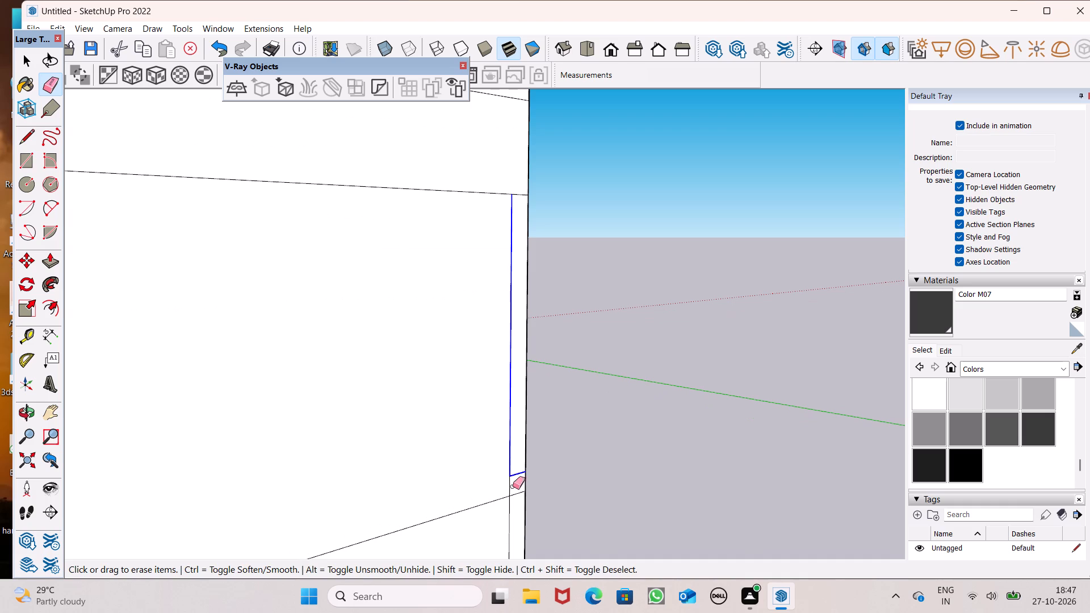
{"action": "left_click_drag", "start_coordinate": [513, 486], "coordinate": [508, 483]}
{"action": "scroll", "coordinate": [502, 418], "scroll_direction": "down", "scroll_amount": 5}
{"action": "scroll", "coordinate": [489, 557], "scroll_direction": "up", "scroll_amount": 5}
{"action": "left_click", "coordinate": [513, 511]}
{"action": "key", "text": "space"}
Erase the stray vertical edges on the blank side wall's ground floor, close to its front corner beside the framed opening.
{"action": "scroll", "coordinate": [607, 381], "scroll_direction": "down", "scroll_amount": 6}
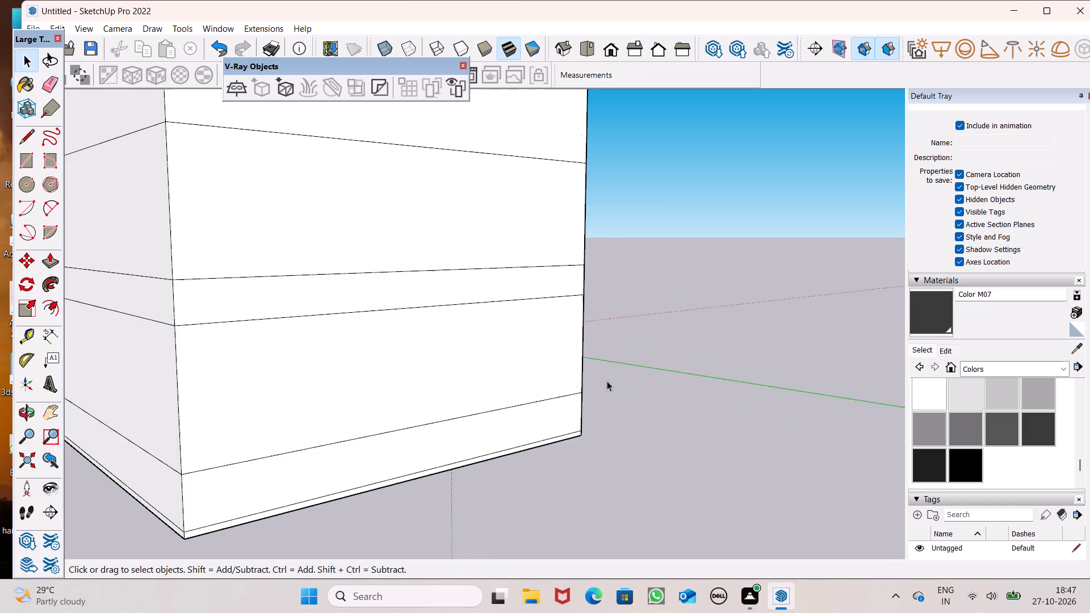
{"action": "scroll", "coordinate": [607, 381], "scroll_direction": "down", "scroll_amount": 9}
{"action": "middle_click_drag", "start_coordinate": [573, 434], "coordinate": [828, 488]}
{"action": "scroll", "coordinate": [828, 488], "scroll_direction": "up", "scroll_amount": 1}
{"action": "scroll", "coordinate": [155, 397], "scroll_direction": "down", "scroll_amount": 3}
{"action": "middle_click_drag", "start_coordinate": [109, 417], "coordinate": [637, 398]}
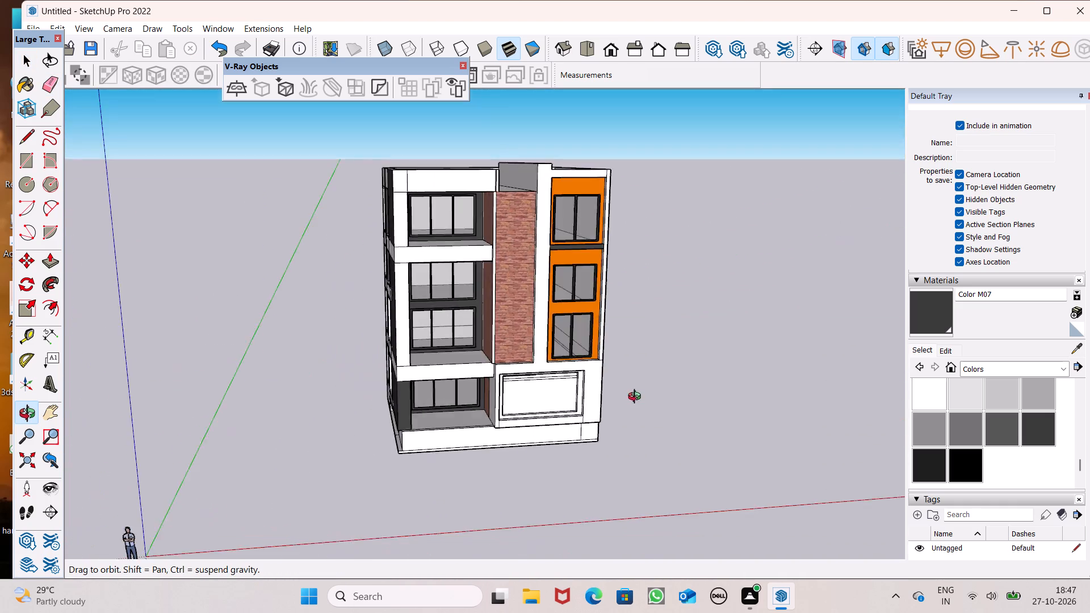
{"action": "middle_click_drag", "start_coordinate": [637, 398], "coordinate": [250, 394]}
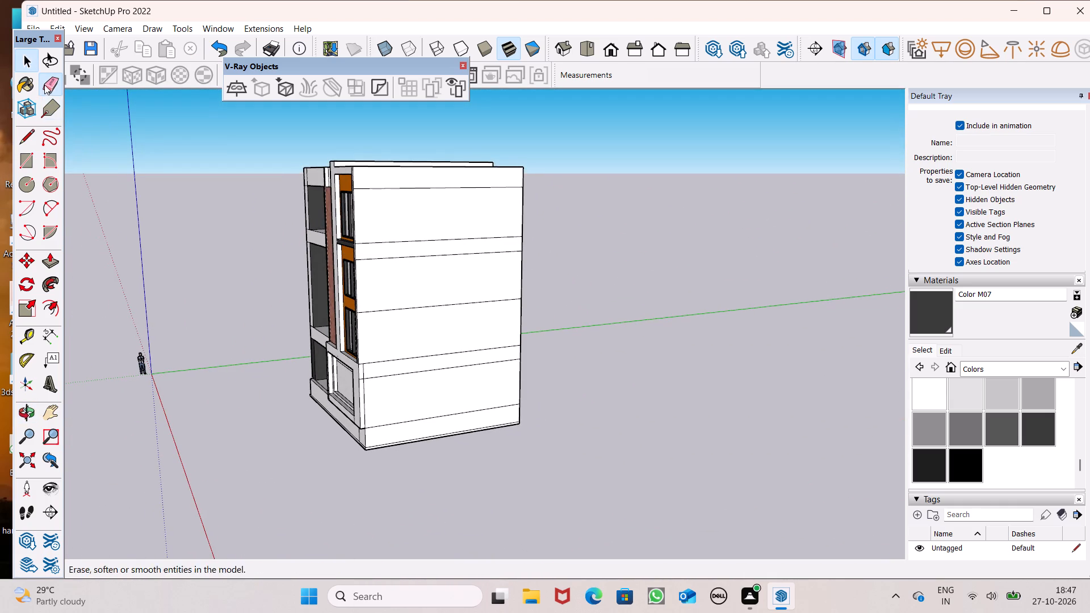
{"action": "left_click", "coordinate": [44, 85]}
{"action": "scroll", "coordinate": [281, 402], "scroll_direction": "up", "scroll_amount": 7}
{"action": "scroll", "coordinate": [412, 419], "scroll_direction": "up", "scroll_amount": 3}
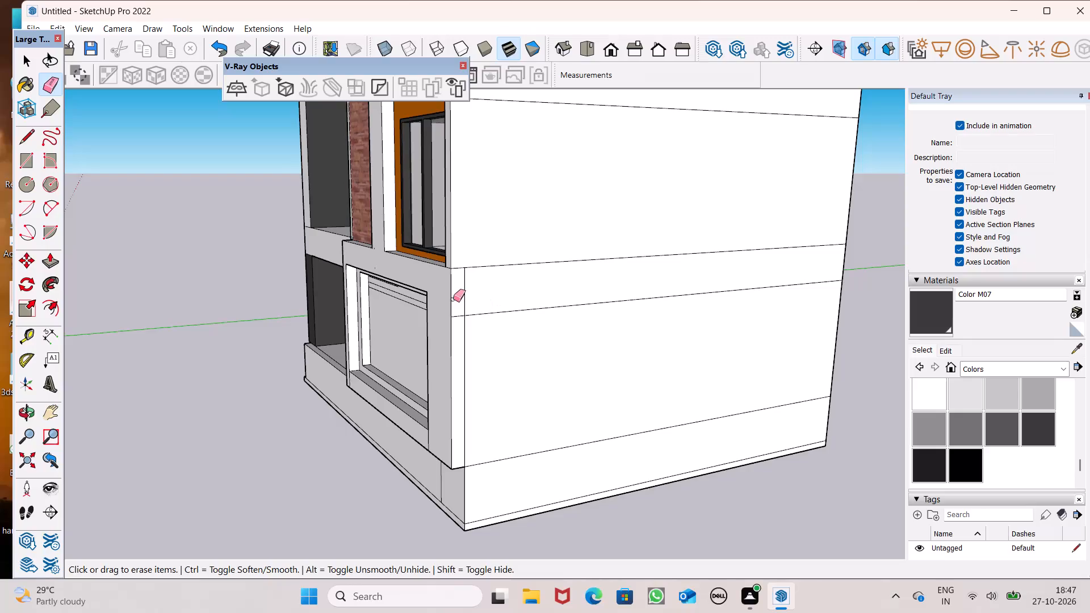
{"action": "left_click", "coordinate": [465, 293]}
{"action": "left_click_drag", "start_coordinate": [469, 339], "coordinate": [459, 345]}
{"action": "key", "text": "space"}
{"action": "scroll", "coordinate": [544, 322], "scroll_direction": "down", "scroll_amount": 9}
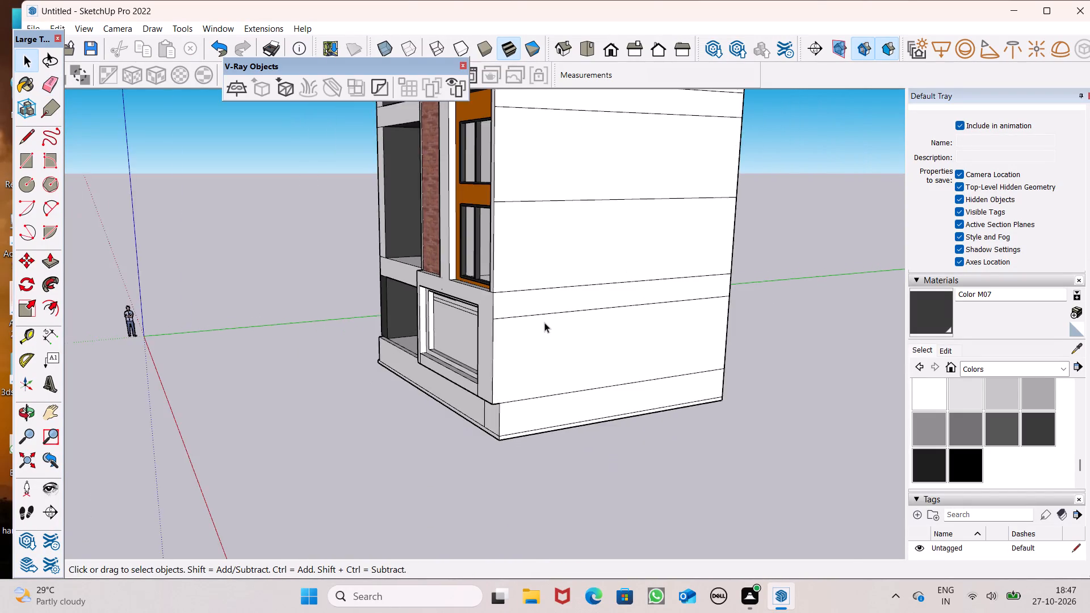
Copy the ground-floor three-pane balcony window into the white framed opening beside it, matching the lower corner below the orange facade.
{"action": "scroll", "coordinate": [544, 322], "scroll_direction": "down", "scroll_amount": 3}
{"action": "middle_click_drag", "start_coordinate": [646, 364], "coordinate": [883, 362]}
{"action": "scroll", "coordinate": [883, 362], "scroll_direction": "up", "scroll_amount": 1}
{"action": "scroll", "coordinate": [883, 362], "scroll_direction": "down", "scroll_amount": 1}
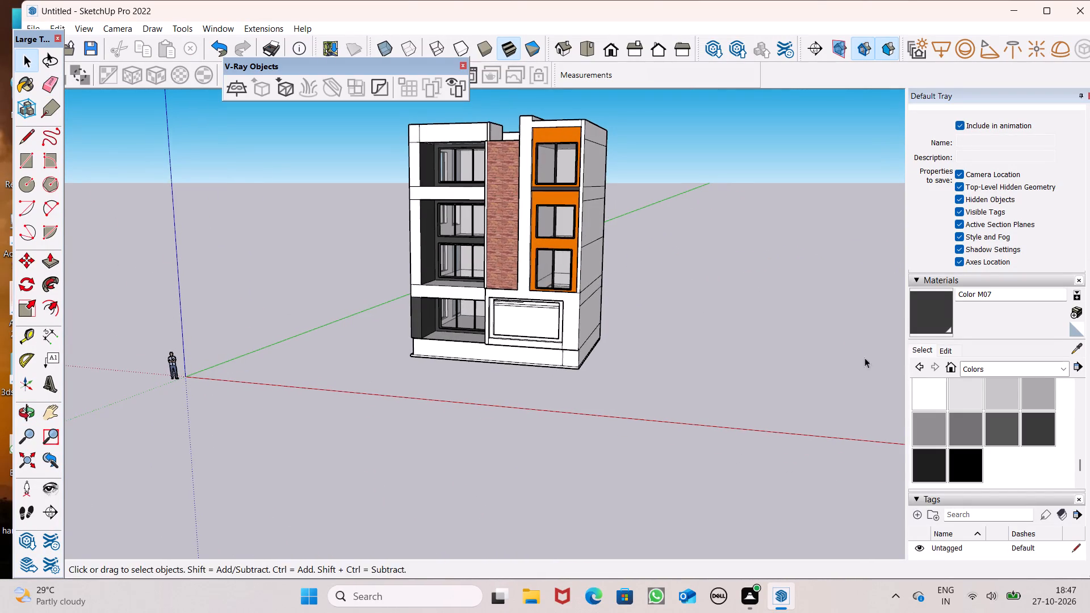
{"action": "middle_click_drag", "start_coordinate": [857, 354], "coordinate": [971, 338]}
{"action": "scroll", "coordinate": [468, 258], "scroll_direction": "up", "scroll_amount": 4}
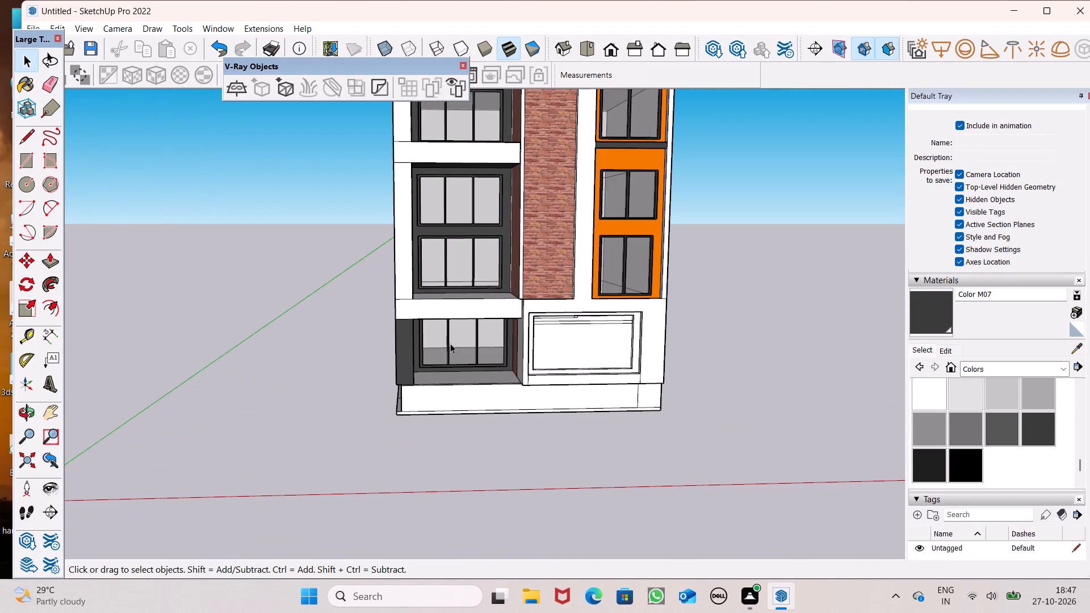
{"action": "left_click", "coordinate": [450, 343]}
{"action": "middle_click_drag", "start_coordinate": [630, 420], "coordinate": [621, 404]}
{"action": "scroll", "coordinate": [632, 413], "scroll_direction": "up", "scroll_amount": 1}
{"action": "key", "text": "m"}
{"action": "key", "text": "Return"}
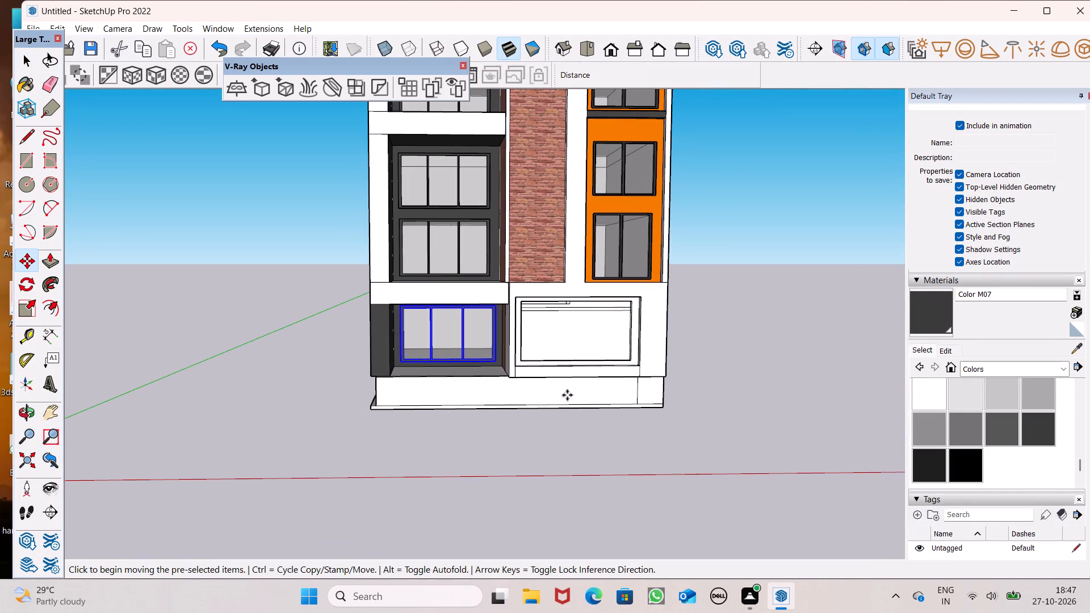
{"action": "left_click_drag", "start_coordinate": [494, 363], "coordinate": [637, 364]}
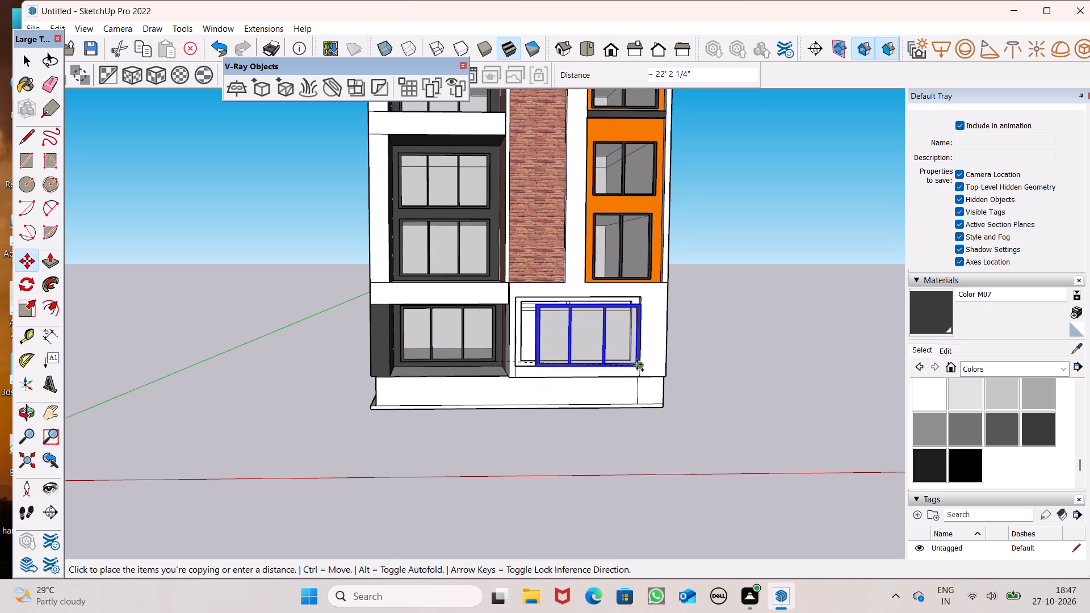
{"action": "left_click_drag", "start_coordinate": [637, 364], "coordinate": [625, 360]}
Scale the copied three-pane window along the red axis so it reaches the framed opening's side edge nearest the balcony.
{"action": "scroll", "coordinate": [661, 364], "scroll_direction": "up", "scroll_amount": 8}
{"action": "scroll", "coordinate": [552, 346], "scroll_direction": "up", "scroll_amount": 4}
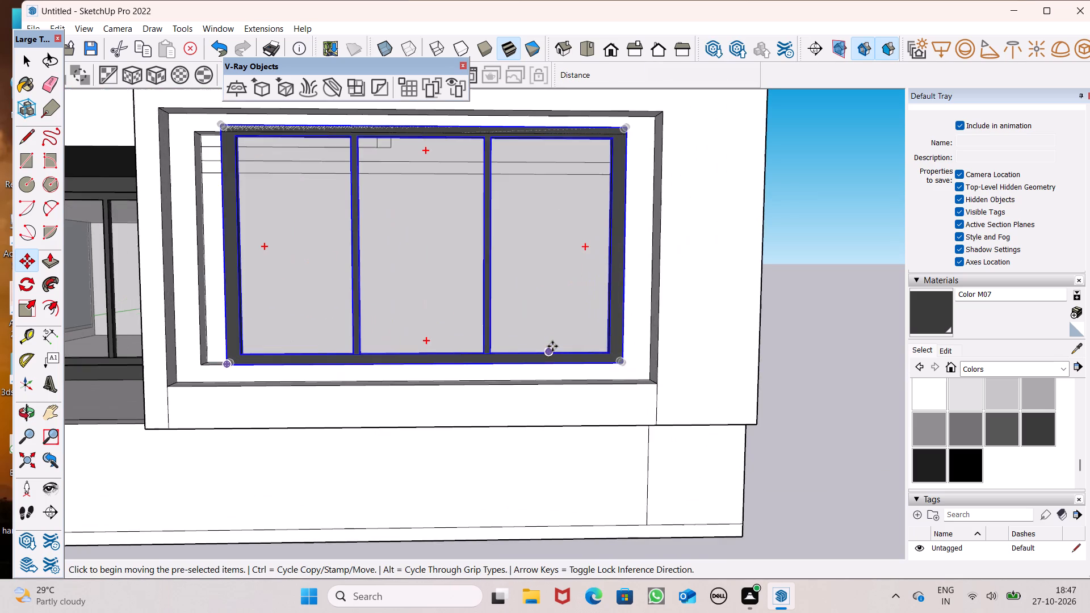
{"action": "scroll", "coordinate": [552, 346], "scroll_direction": "up", "scroll_amount": 1}
{"action": "scroll", "coordinate": [543, 345], "scroll_direction": "down", "scroll_amount": 3}
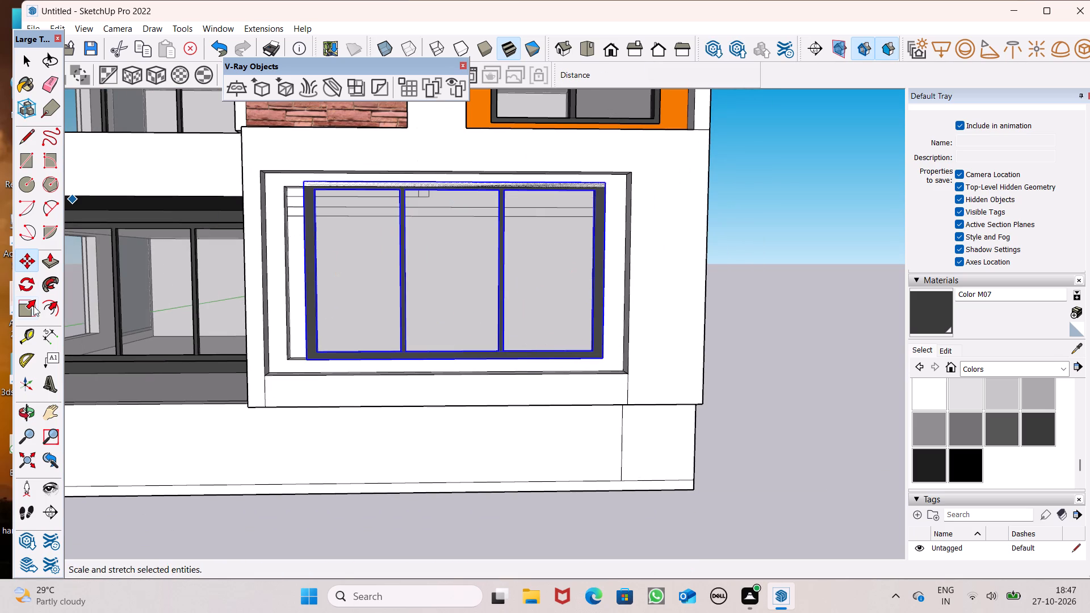
{"action": "left_click", "coordinate": [33, 306]}
{"action": "scroll", "coordinate": [255, 190], "scroll_direction": "up", "scroll_amount": 3}
{"action": "left_click_drag", "start_coordinate": [311, 179], "coordinate": [336, 228]}
{"action": "middle_click_drag", "start_coordinate": [410, 286], "coordinate": [544, 366]}
{"action": "scroll", "coordinate": [463, 412], "scroll_direction": "up", "scroll_amount": 3}
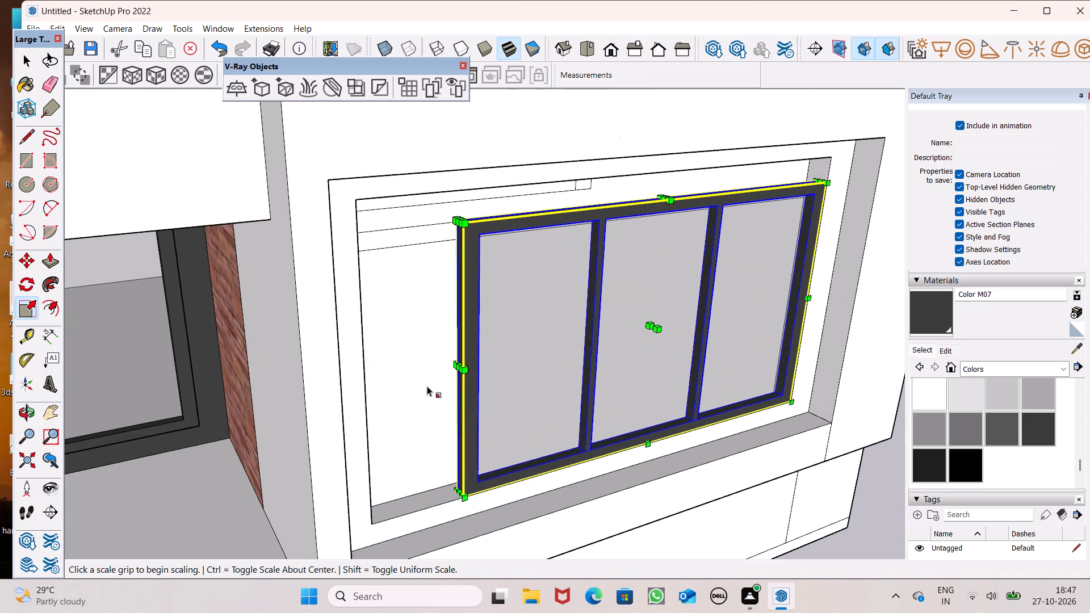
{"action": "left_click_drag", "start_coordinate": [455, 369], "coordinate": [355, 406]}
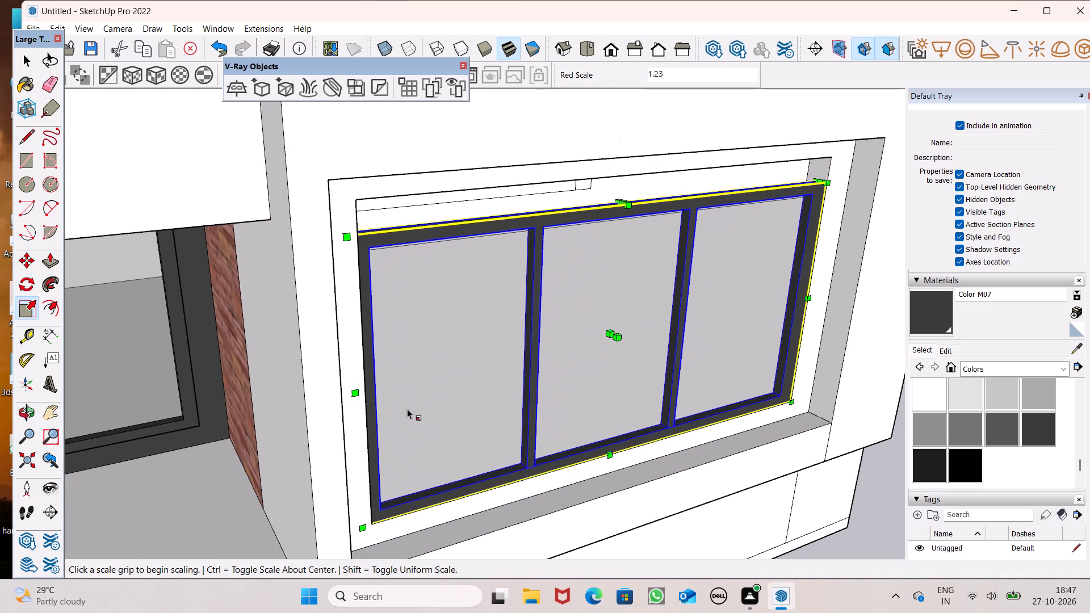
{"action": "key", "text": "ctrl+z"}
{"action": "left_click_drag", "start_coordinate": [456, 368], "coordinate": [449, 371]}
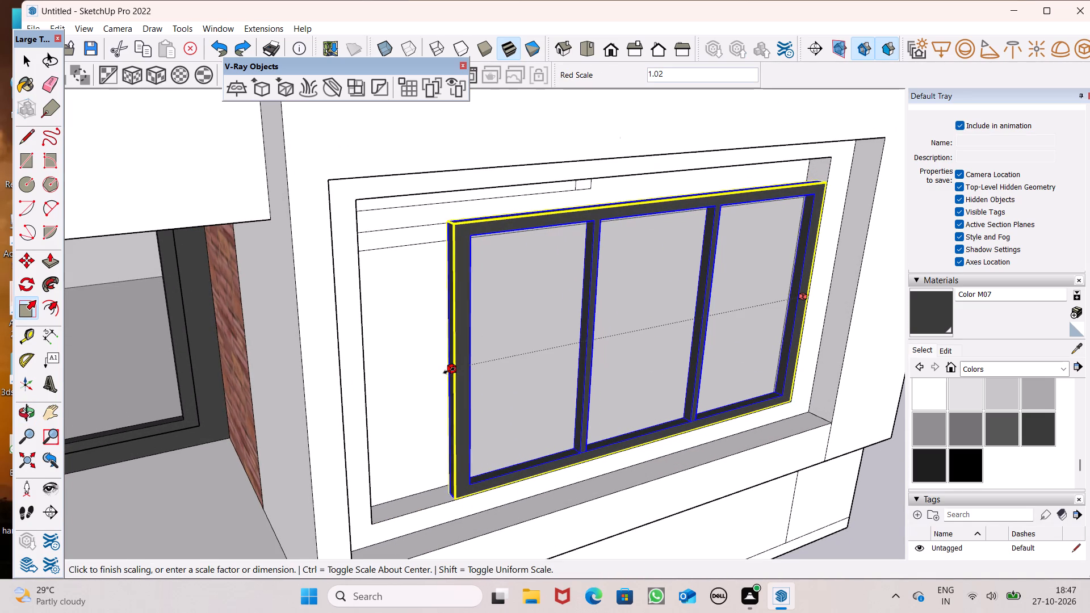
{"action": "left_click_drag", "start_coordinate": [449, 371], "coordinate": [364, 410]}
Scale the copied three-pane window upward along the blue axis to meet the framed opening's upper edge, and deselect it.
{"action": "scroll", "coordinate": [367, 401], "scroll_direction": "down", "scroll_amount": 3}
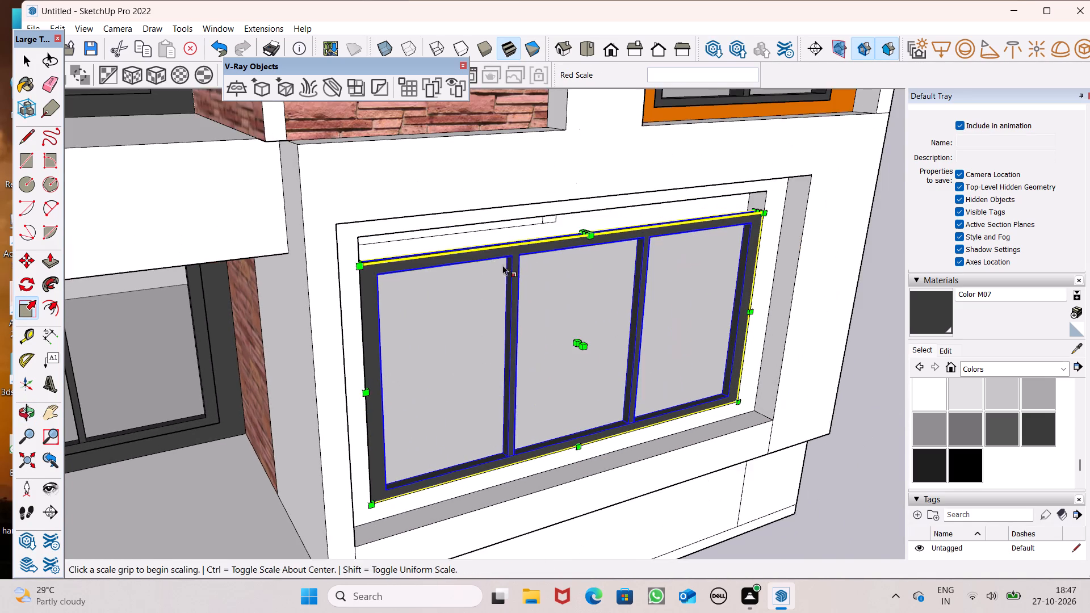
{"action": "scroll", "coordinate": [516, 260], "scroll_direction": "up", "scroll_amount": 6}
{"action": "scroll", "coordinate": [581, 198], "scroll_direction": "up", "scroll_amount": 3}
{"action": "left_click_drag", "start_coordinate": [584, 271], "coordinate": [577, 220]}
{"action": "scroll", "coordinate": [355, 198], "scroll_direction": "down", "scroll_amount": 13}
{"action": "key", "text": "space"}
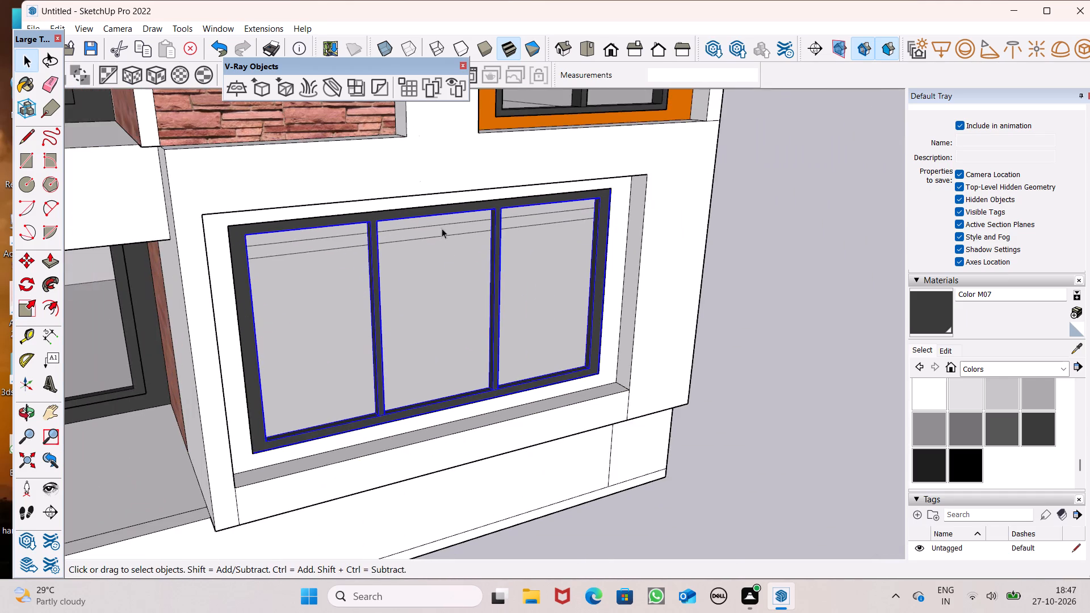
{"action": "middle_click_drag", "start_coordinate": [547, 277], "coordinate": [349, 209]}
{"action": "left_click", "coordinate": [803, 335]}
Examine the front facade and ground-floor windows from the front, from above and from the dark-clad corner.
{"action": "scroll", "coordinate": [492, 225], "scroll_direction": "down", "scroll_amount": 9}
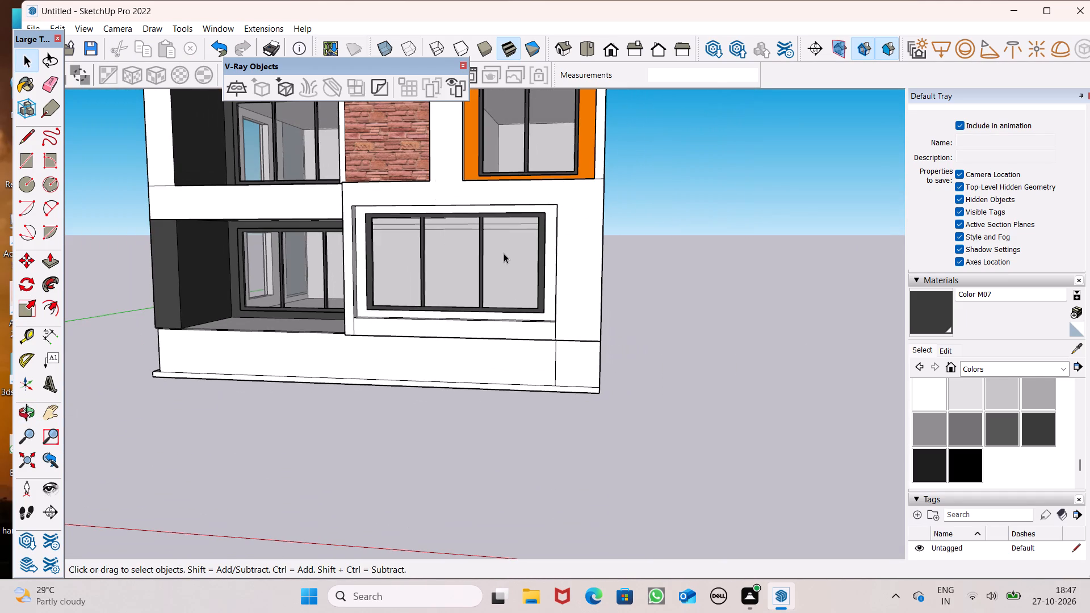
{"action": "scroll", "coordinate": [553, 295], "scroll_direction": "down", "scroll_amount": 9}
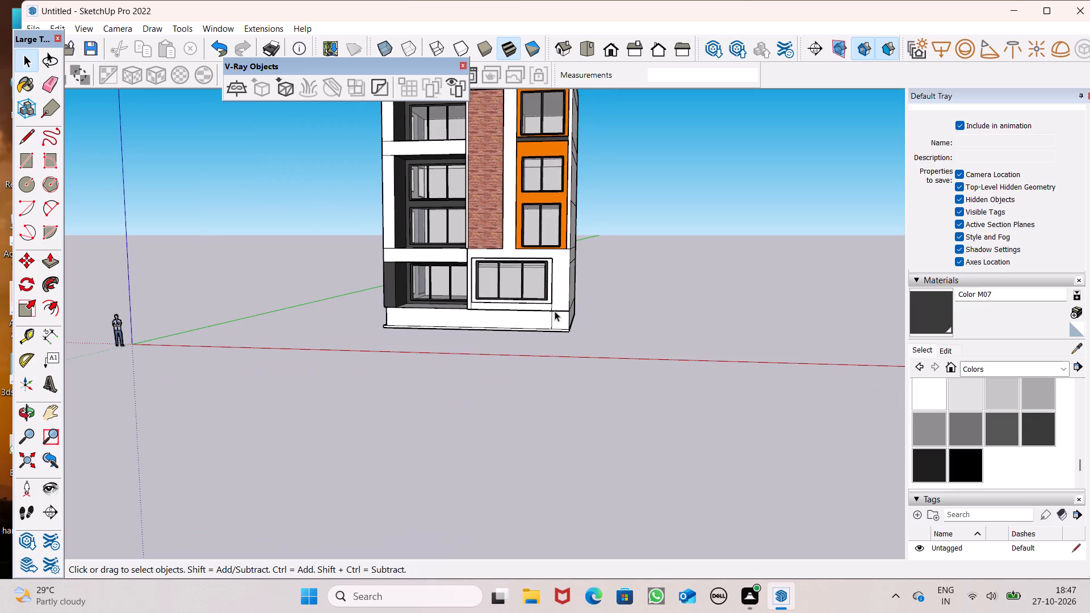
{"action": "scroll", "coordinate": [555, 311], "scroll_direction": "down", "scroll_amount": 5}
{"action": "scroll", "coordinate": [560, 312], "scroll_direction": "up", "scroll_amount": 6}
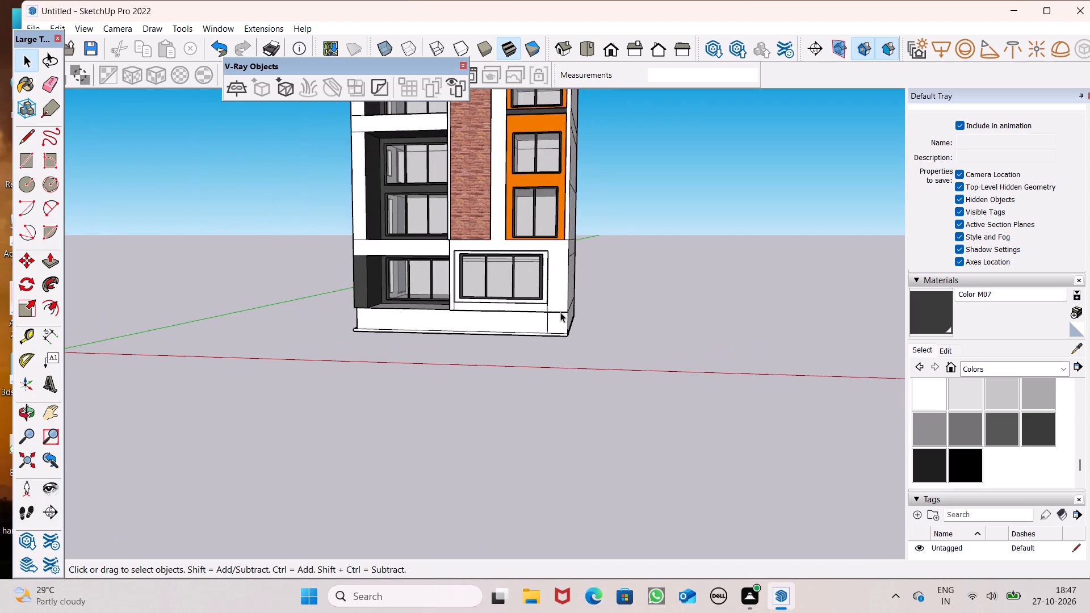
{"action": "middle_click_drag", "start_coordinate": [561, 312], "coordinate": [592, 387]}
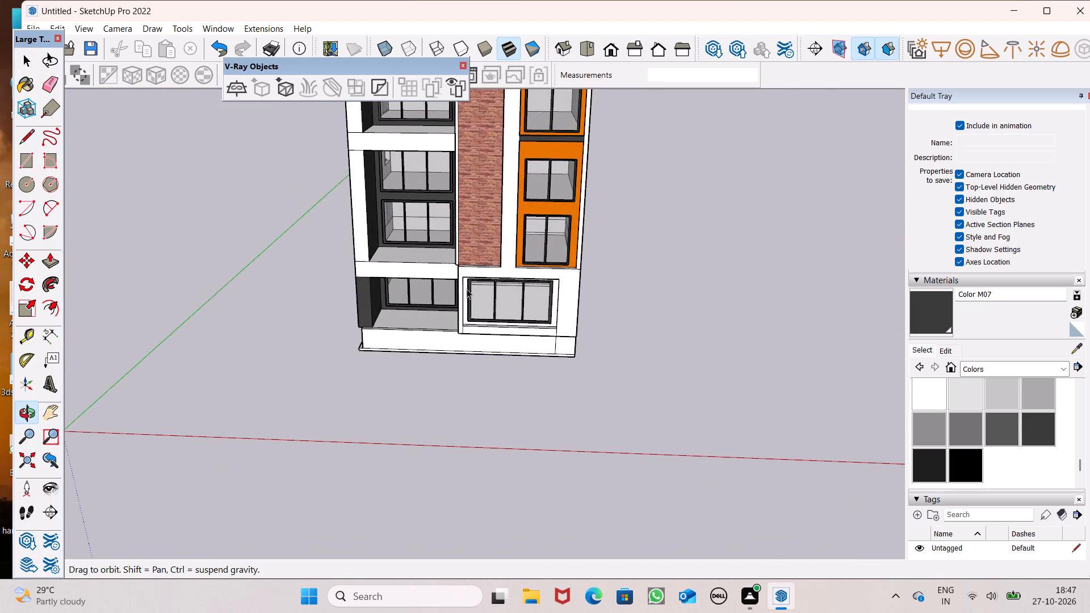
{"action": "scroll", "coordinate": [467, 289], "scroll_direction": "up", "scroll_amount": 6}
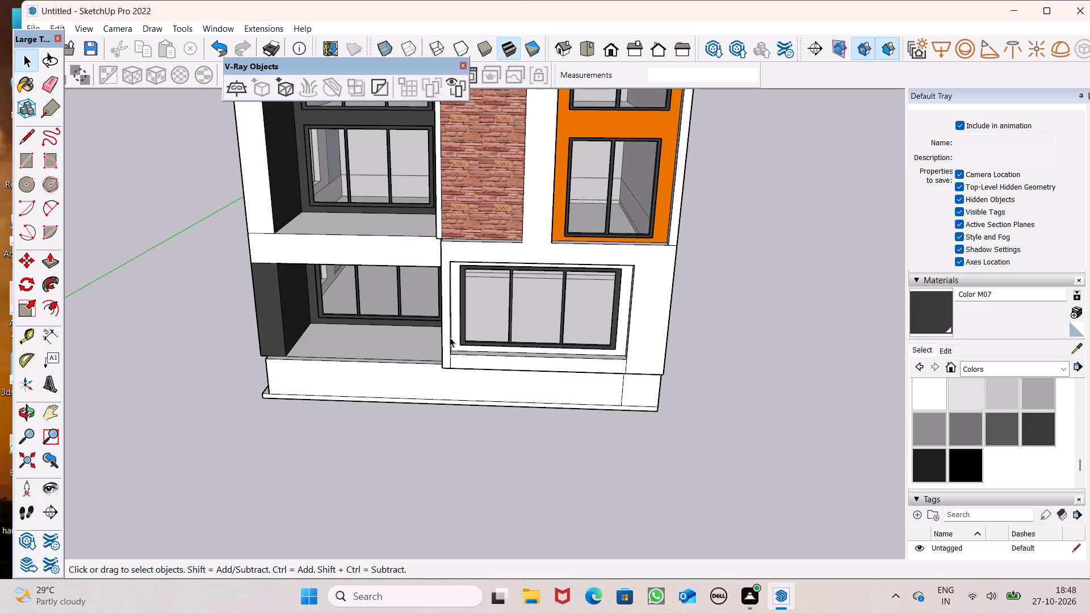
{"action": "scroll", "coordinate": [618, 308], "scroll_direction": "down", "scroll_amount": 2}
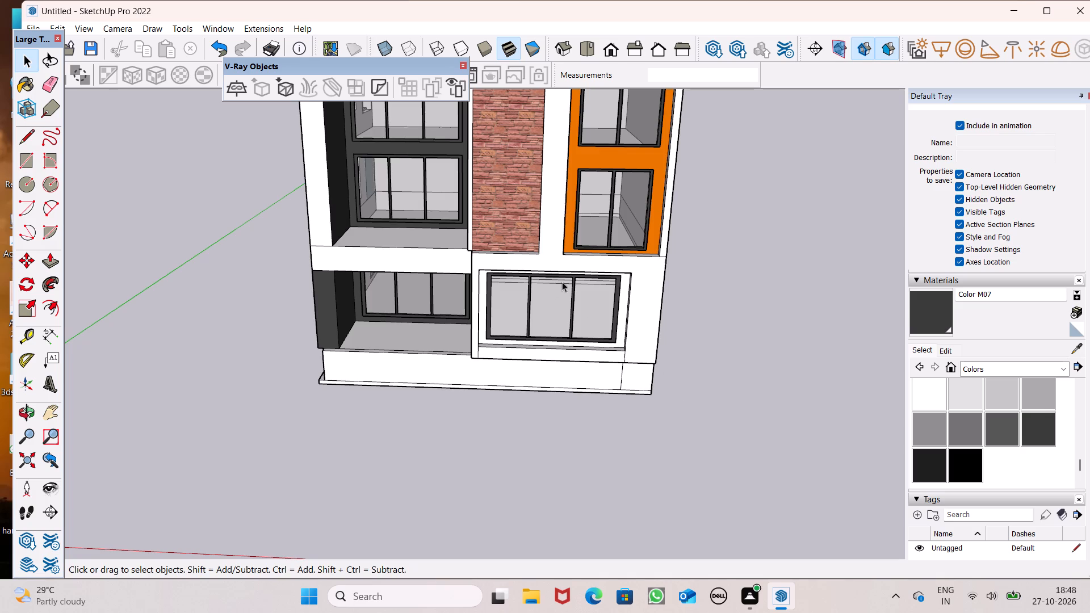
{"action": "middle_click_drag", "start_coordinate": [547, 279], "coordinate": [544, 398]}
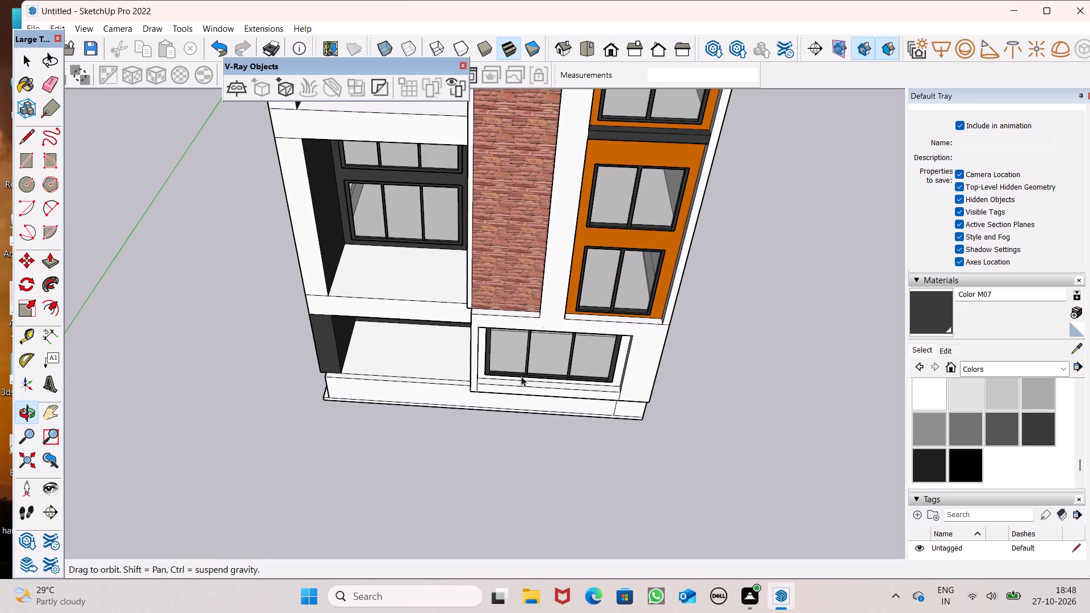
{"action": "scroll", "coordinate": [521, 376], "scroll_direction": "down", "scroll_amount": 5}
{"action": "middle_click_drag", "start_coordinate": [429, 351], "coordinate": [471, 215]}
{"action": "scroll", "coordinate": [471, 215], "scroll_direction": "up", "scroll_amount": 1}
{"action": "scroll", "coordinate": [434, 295], "scroll_direction": "down", "scroll_amount": 2}
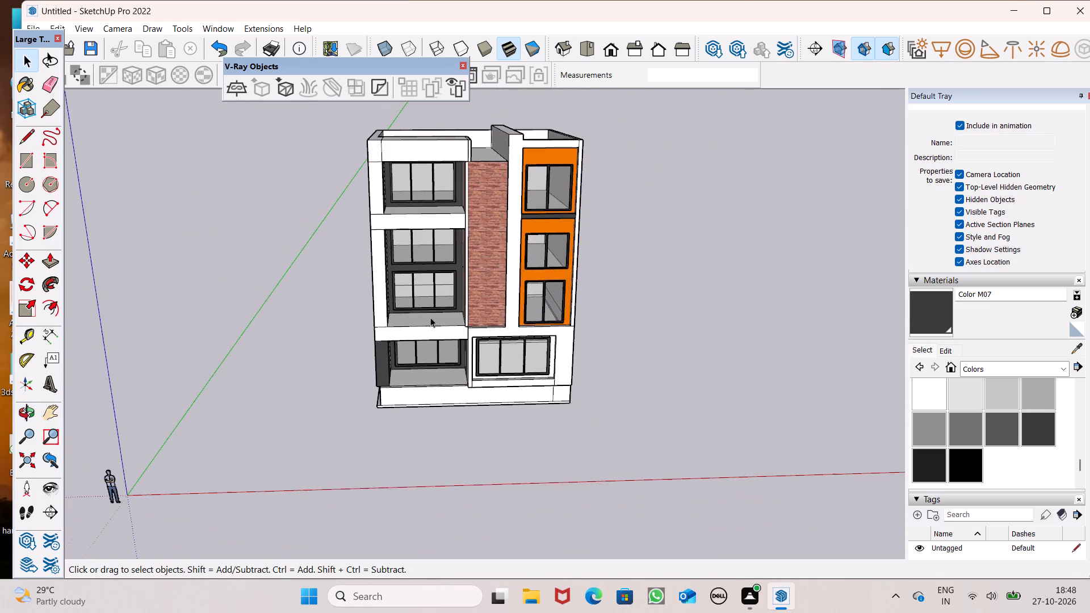
{"action": "middle_click_drag", "start_coordinate": [461, 402], "coordinate": [577, 385]}
{"action": "scroll", "coordinate": [461, 387], "scroll_direction": "up", "scroll_amount": 3}
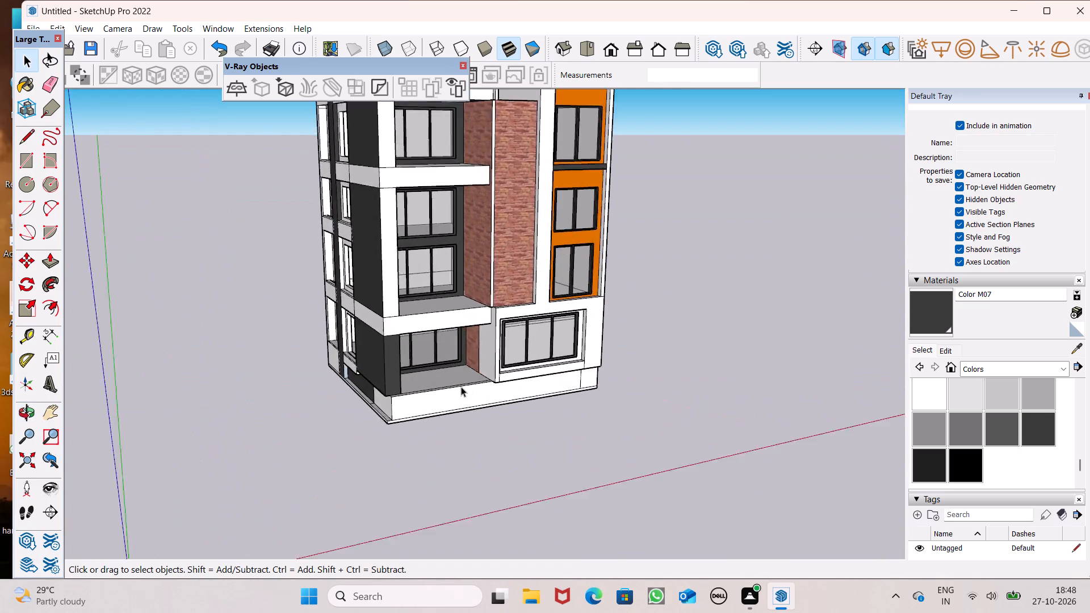
{"action": "scroll", "coordinate": [461, 387], "scroll_direction": "up", "scroll_amount": 3}
{"action": "scroll", "coordinate": [556, 381], "scroll_direction": "down", "scroll_amount": 1}
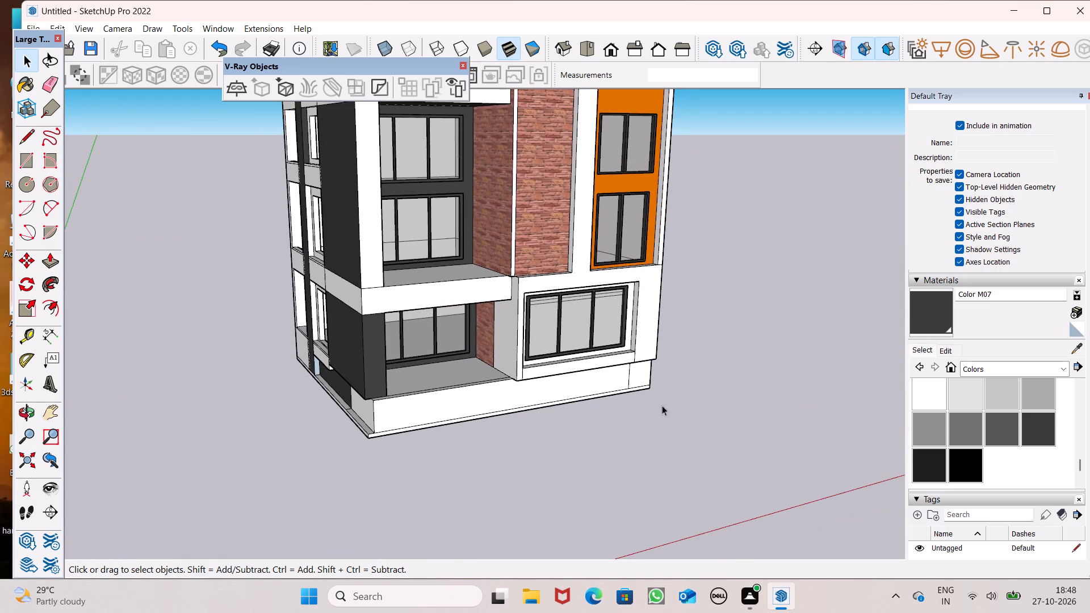
Erase the short stray edge crossing the underside of the front wall's overhang, below the framed three-pane window's outer corner.
{"action": "middle_click_drag", "start_coordinate": [645, 393], "coordinate": [428, 395]}
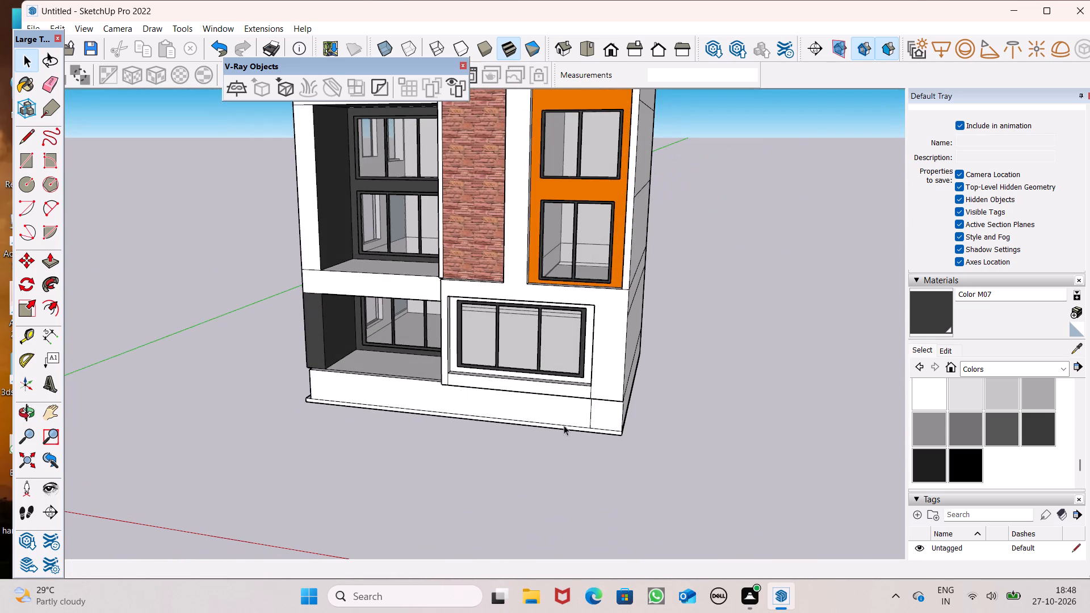
{"action": "scroll", "coordinate": [567, 417], "scroll_direction": "up", "scroll_amount": 1}
{"action": "scroll", "coordinate": [647, 340], "scroll_direction": "down", "scroll_amount": 3}
{"action": "middle_click_drag", "start_coordinate": [653, 460], "coordinate": [726, 337]}
{"action": "scroll", "coordinate": [726, 337], "scroll_direction": "up", "scroll_amount": 1}
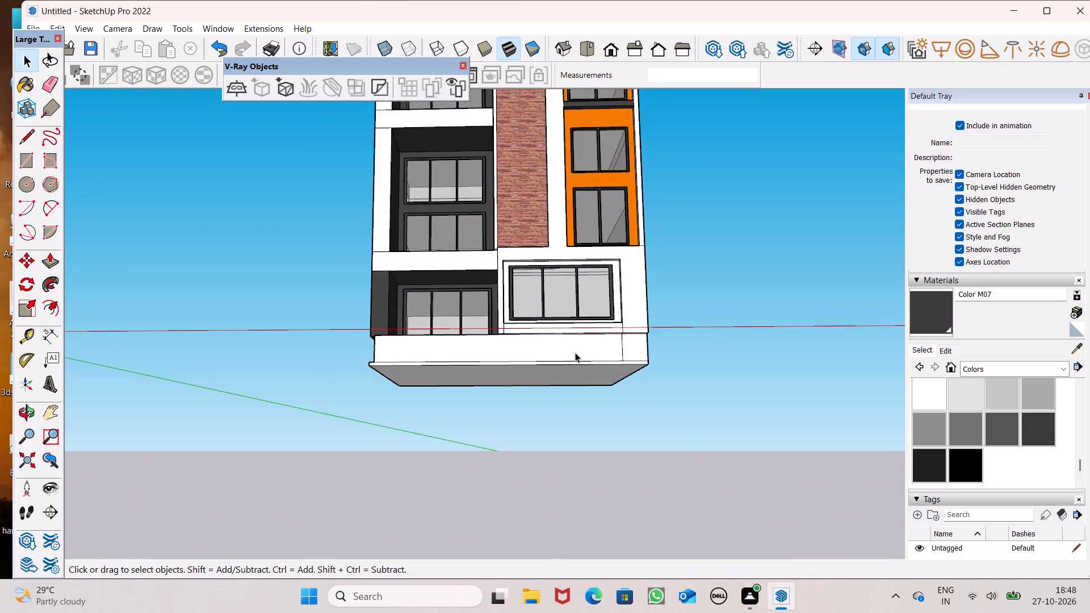
{"action": "scroll", "coordinate": [575, 352], "scroll_direction": "up", "scroll_amount": 8}
{"action": "scroll", "coordinate": [664, 283], "scroll_direction": "up", "scroll_amount": 7}
{"action": "scroll", "coordinate": [654, 284], "scroll_direction": "down", "scroll_amount": 4}
{"action": "middle_click_drag", "start_coordinate": [653, 288], "coordinate": [653, 288]}
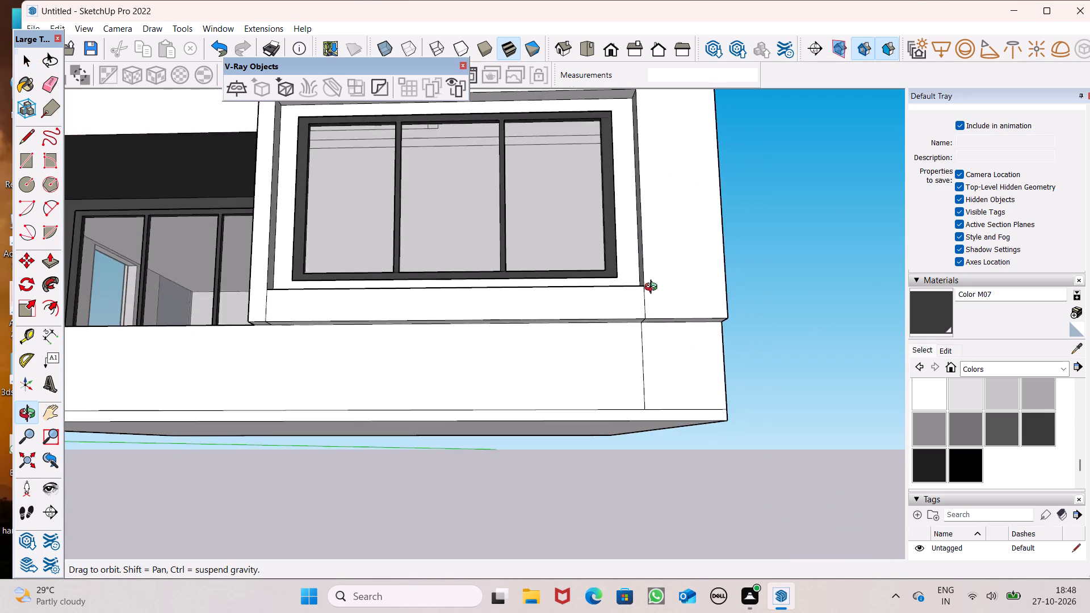
{"action": "middle_click_drag", "start_coordinate": [653, 288], "coordinate": [607, 331]}
{"action": "left_click", "coordinate": [45, 82]}
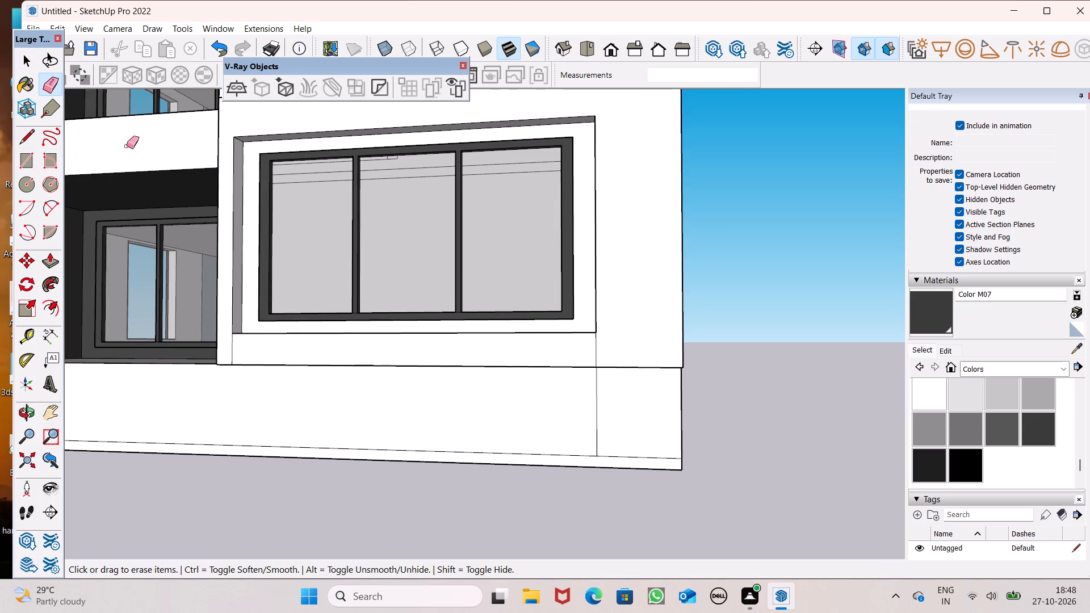
{"action": "scroll", "coordinate": [607, 425], "scroll_direction": "up", "scroll_amount": 2}
{"action": "middle_click_drag", "start_coordinate": [605, 385], "coordinate": [615, 306]}
{"action": "scroll", "coordinate": [614, 241], "scroll_direction": "up", "scroll_amount": 11}
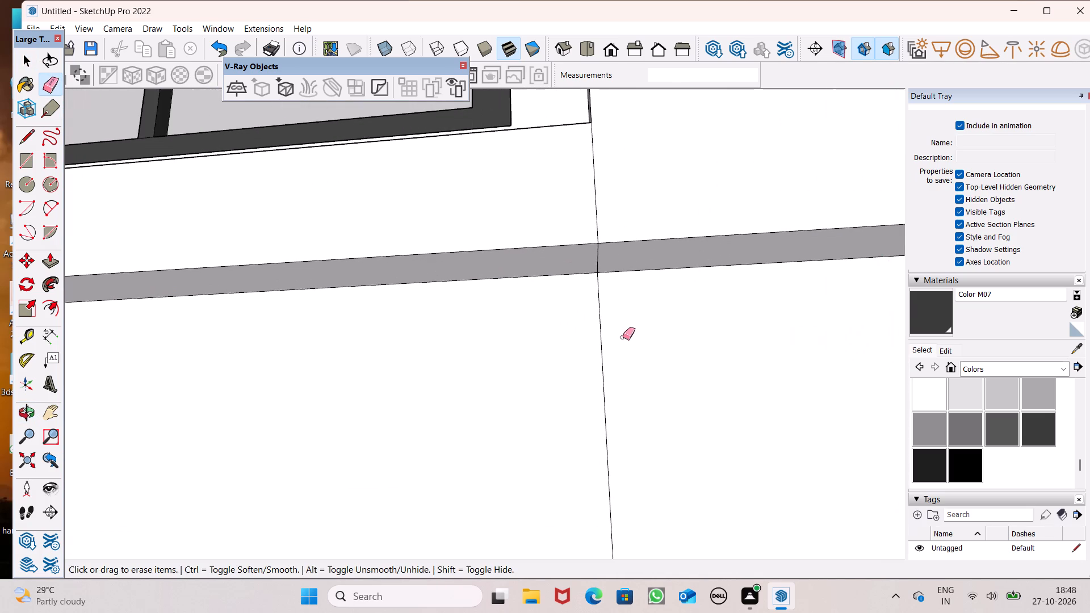
{"action": "left_click_drag", "start_coordinate": [601, 254], "coordinate": [596, 258]}
{"action": "scroll", "coordinate": [614, 148], "scroll_direction": "down", "scroll_amount": 8}
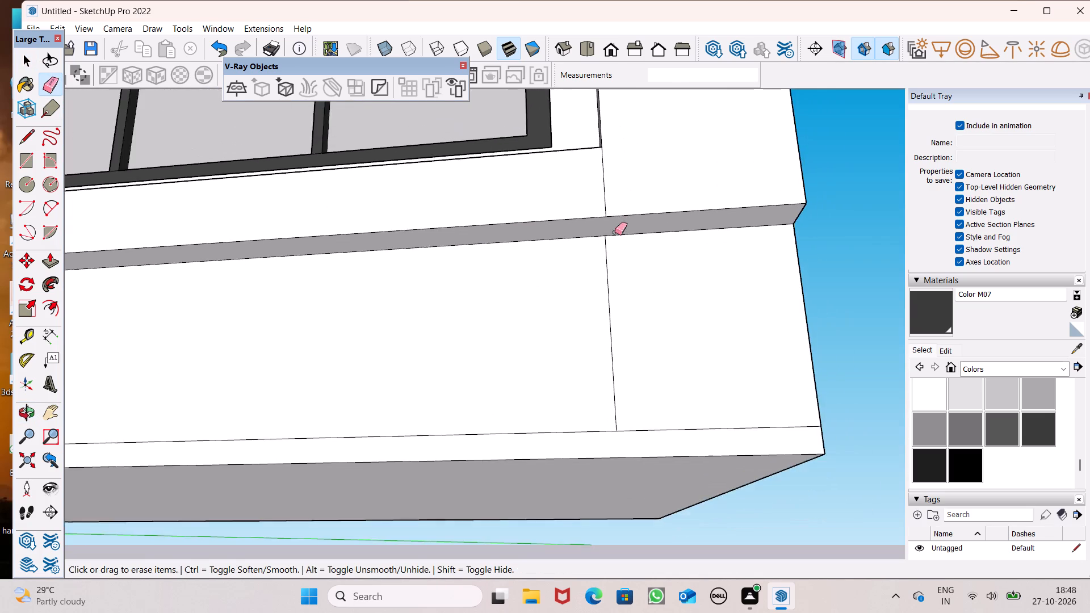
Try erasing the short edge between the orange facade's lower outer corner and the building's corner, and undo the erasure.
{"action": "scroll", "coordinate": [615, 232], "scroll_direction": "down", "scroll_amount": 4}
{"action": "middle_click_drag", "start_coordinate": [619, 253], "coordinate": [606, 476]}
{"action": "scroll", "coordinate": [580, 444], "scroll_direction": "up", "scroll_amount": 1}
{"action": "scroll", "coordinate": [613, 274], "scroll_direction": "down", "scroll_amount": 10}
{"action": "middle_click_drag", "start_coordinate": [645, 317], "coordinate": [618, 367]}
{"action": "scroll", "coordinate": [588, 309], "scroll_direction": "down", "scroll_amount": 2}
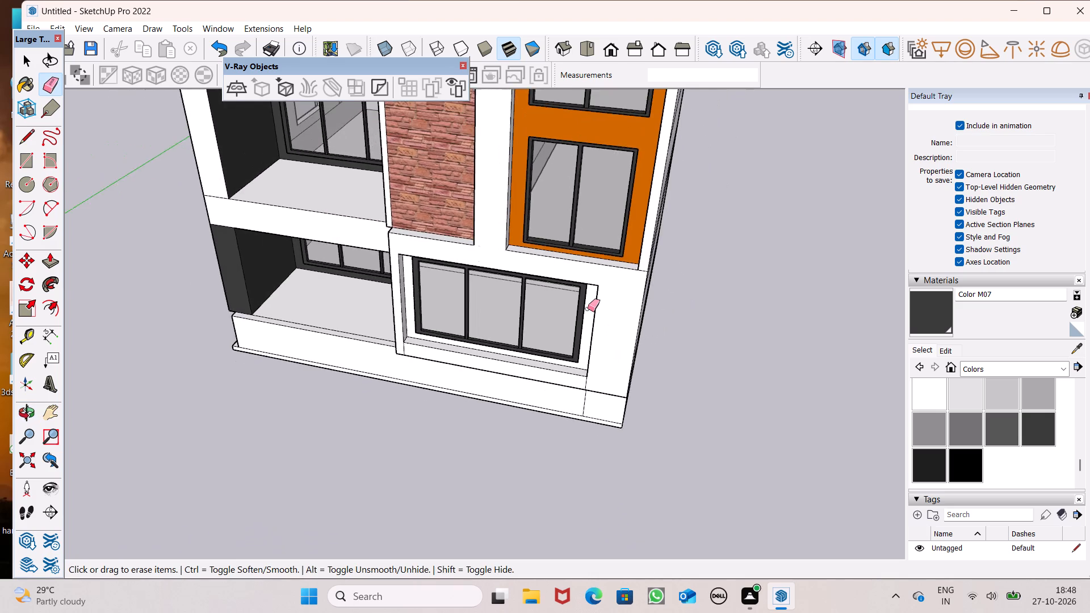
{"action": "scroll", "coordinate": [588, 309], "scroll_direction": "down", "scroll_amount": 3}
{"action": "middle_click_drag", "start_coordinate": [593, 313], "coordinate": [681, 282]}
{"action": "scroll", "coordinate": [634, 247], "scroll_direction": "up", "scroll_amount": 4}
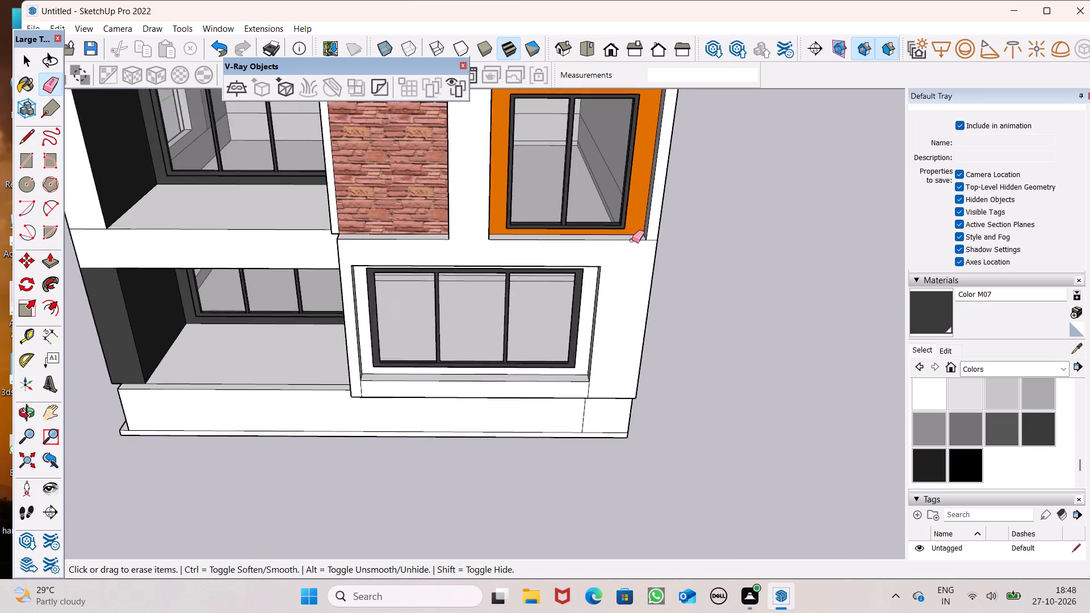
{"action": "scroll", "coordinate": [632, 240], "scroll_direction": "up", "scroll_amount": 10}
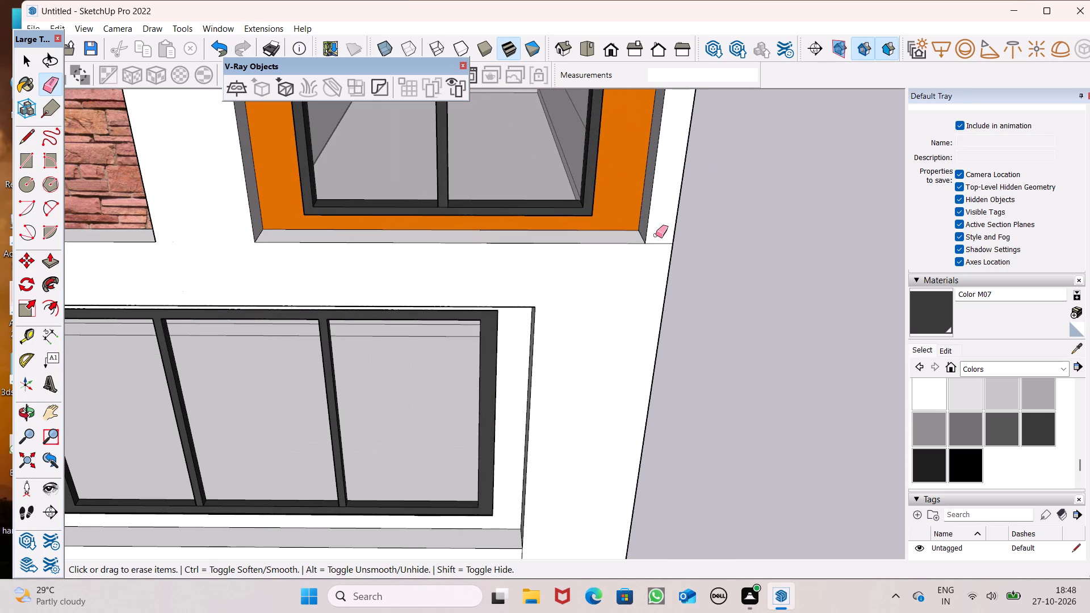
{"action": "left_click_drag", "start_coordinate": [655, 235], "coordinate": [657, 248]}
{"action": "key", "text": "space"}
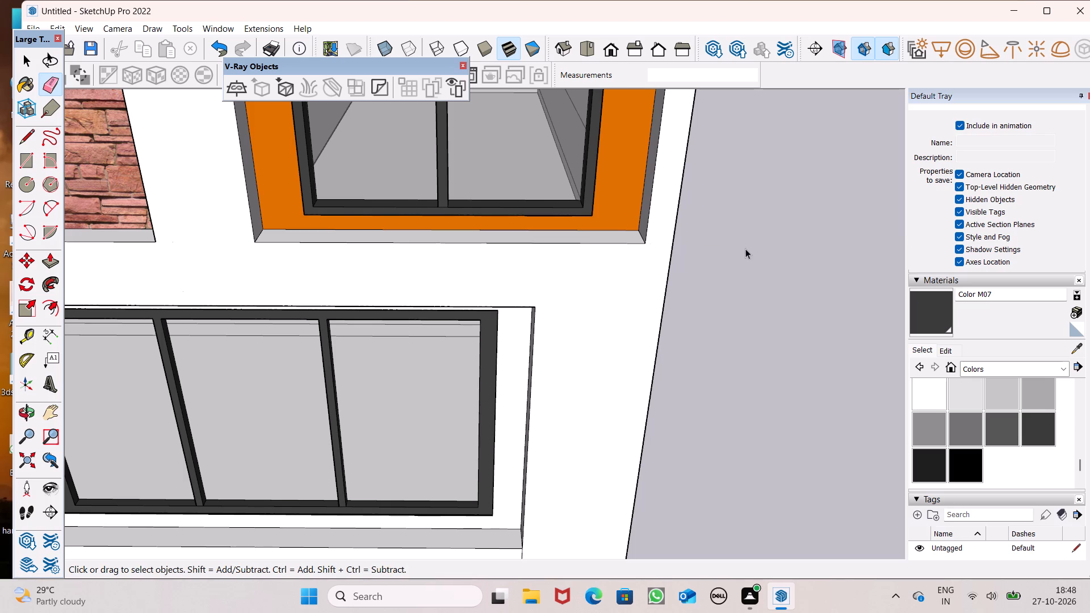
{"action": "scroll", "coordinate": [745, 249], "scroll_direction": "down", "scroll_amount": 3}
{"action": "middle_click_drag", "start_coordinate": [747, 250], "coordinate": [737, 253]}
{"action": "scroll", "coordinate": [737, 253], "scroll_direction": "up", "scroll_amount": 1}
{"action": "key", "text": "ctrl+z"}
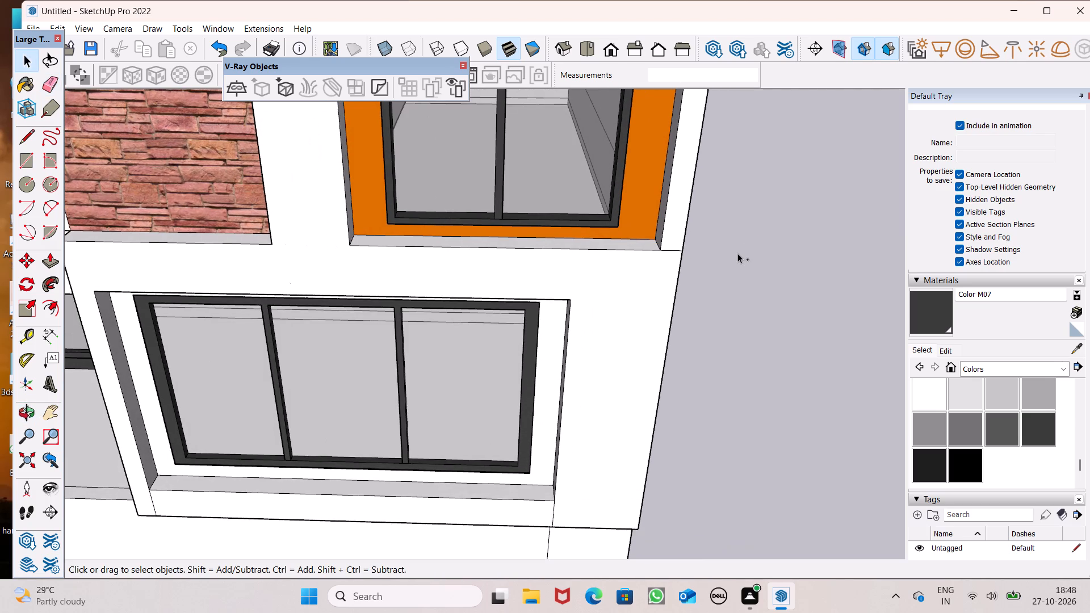
Examine the plain side wall, the front facade and the dark-clad corner with its balconies and stone wall.
{"action": "scroll", "coordinate": [723, 253], "scroll_direction": "down", "scroll_amount": 20}
{"action": "middle_click_drag", "start_coordinate": [681, 330], "coordinate": [353, 282]}
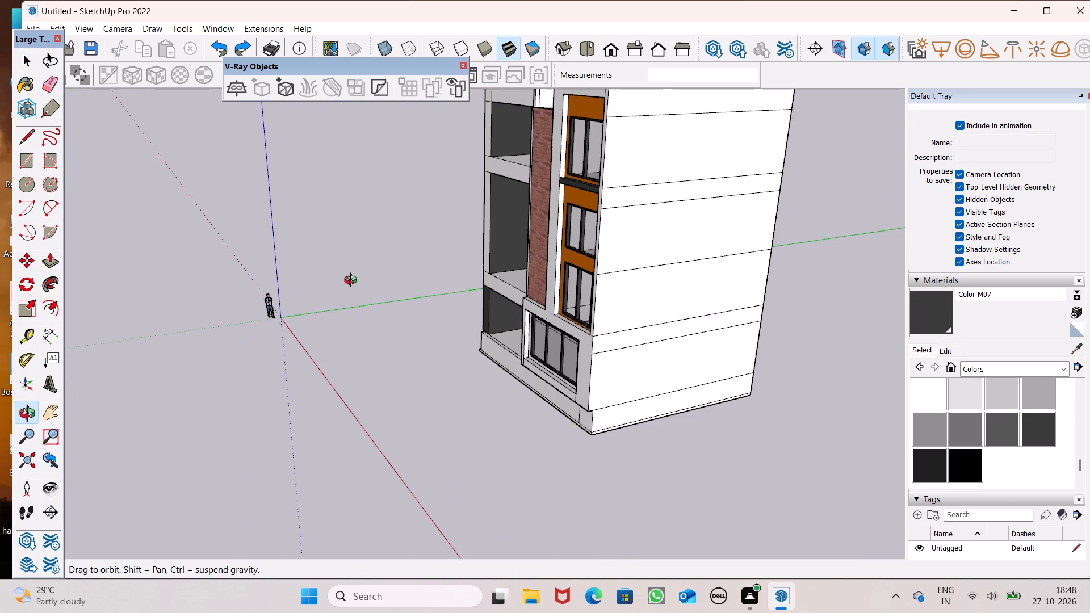
{"action": "middle_click_drag", "start_coordinate": [353, 282], "coordinate": [601, 233]}
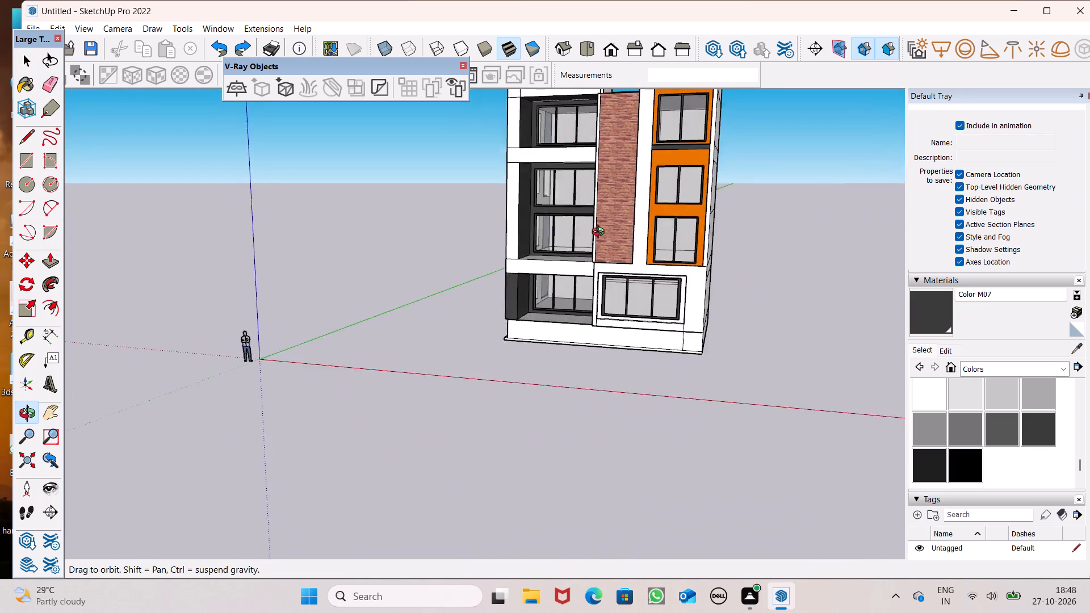
{"action": "middle_click_drag", "start_coordinate": [601, 233], "coordinate": [787, 211]}
{"action": "scroll", "coordinate": [588, 229], "scroll_direction": "up", "scroll_amount": 1}
{"action": "middle_click_drag", "start_coordinate": [588, 229], "coordinate": [712, 292]}
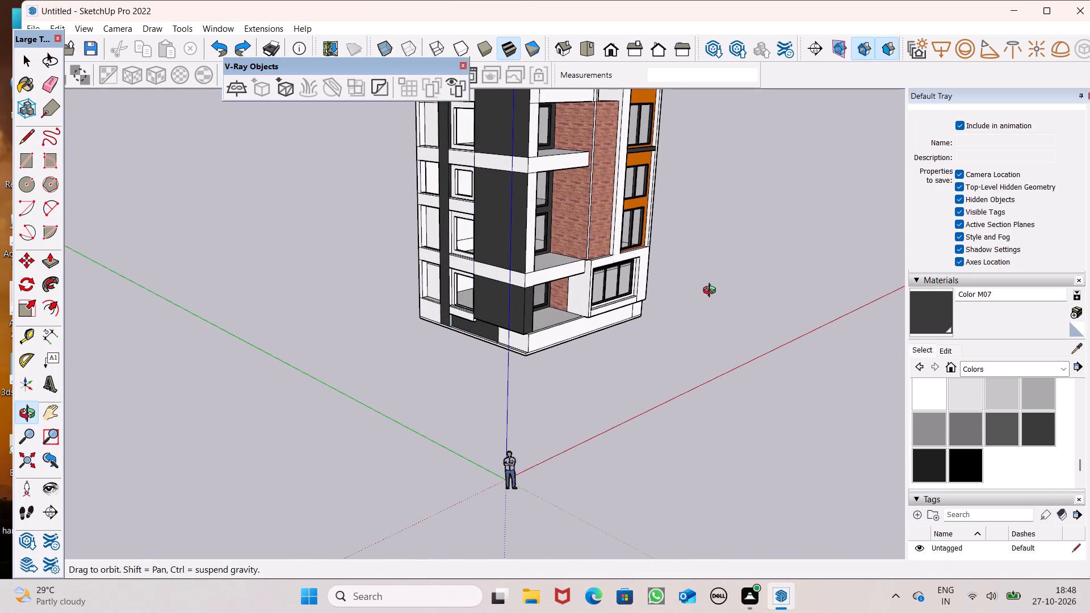
{"action": "middle_click_drag", "start_coordinate": [712, 292], "coordinate": [694, 350]}
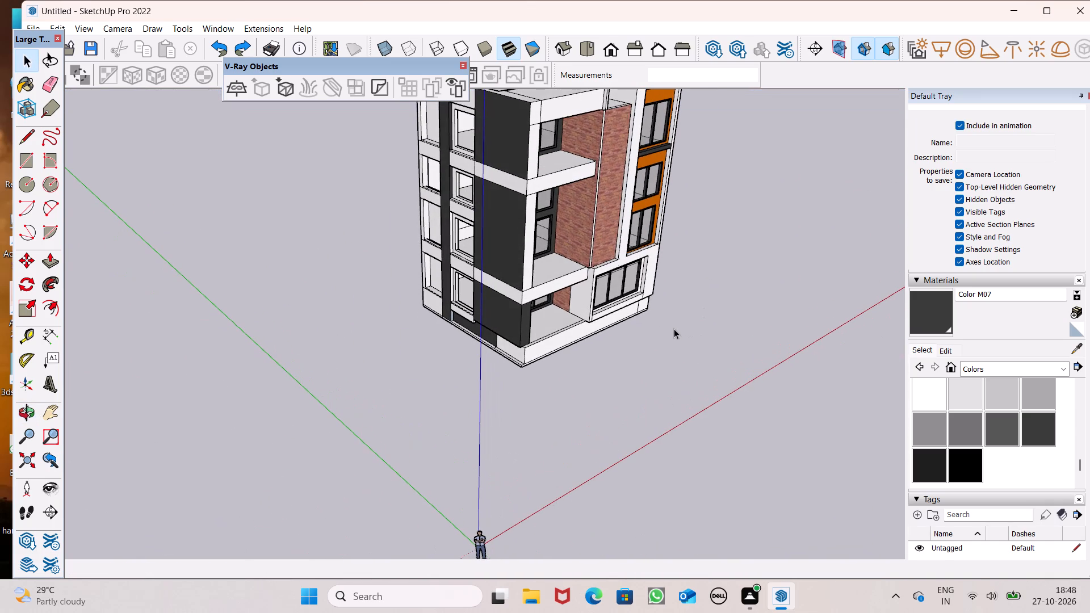
{"action": "scroll", "coordinate": [560, 195], "scroll_direction": "up", "scroll_amount": 6}
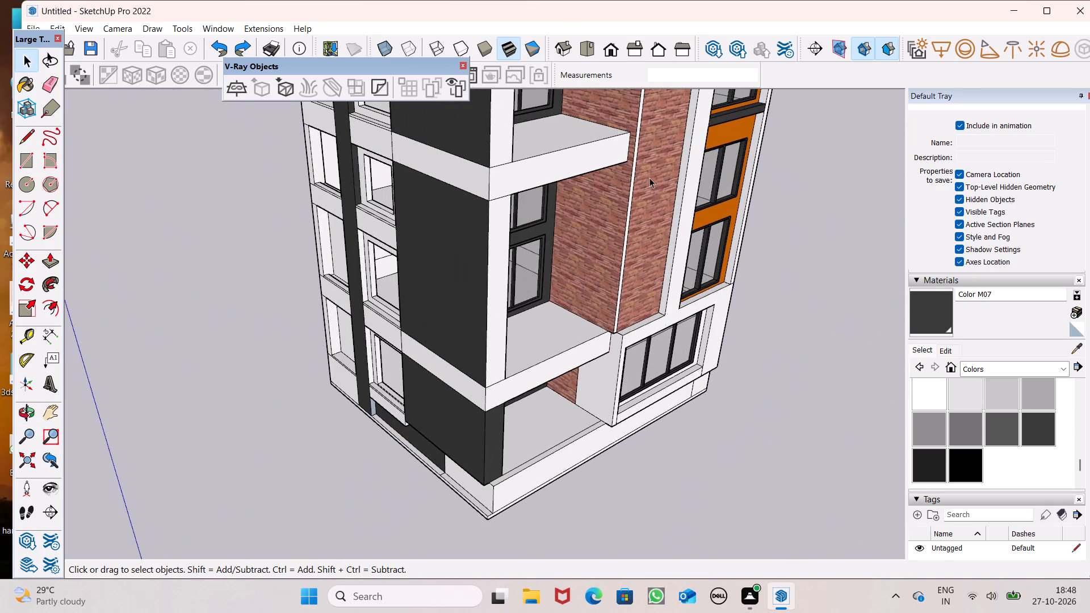
{"action": "scroll", "coordinate": [655, 179], "scroll_direction": "up", "scroll_amount": 1}
{"action": "scroll", "coordinate": [627, 220], "scroll_direction": "down", "scroll_amount": 5}
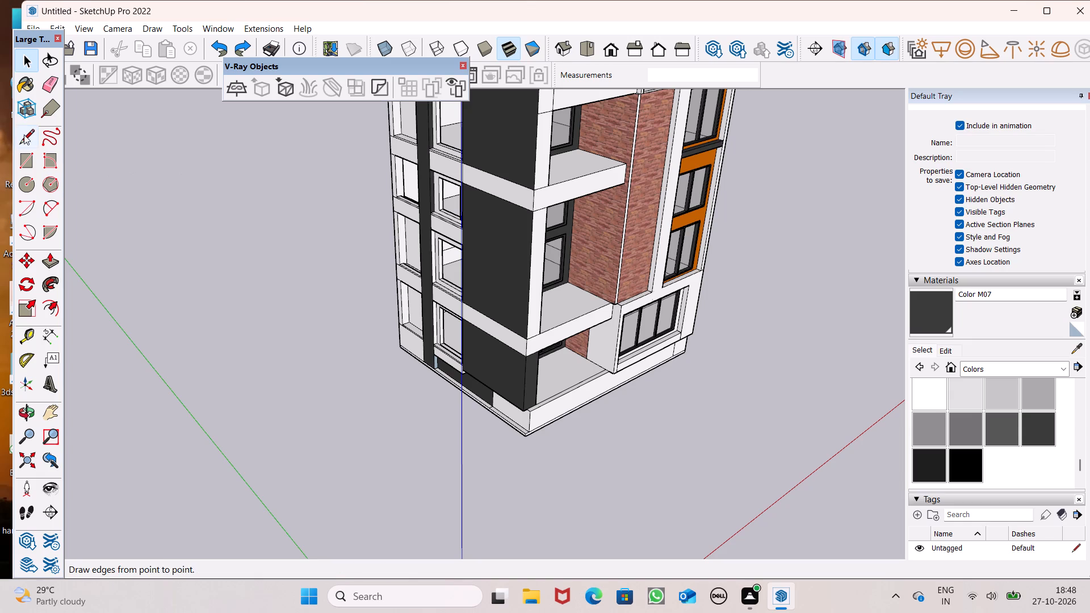
Draw an edge about 11 1/4" long across the narrow white return between the stone panel and the white pier beside the orange facade.
{"action": "left_click", "coordinate": [24, 129]}
{"action": "scroll", "coordinate": [607, 132], "scroll_direction": "up", "scroll_amount": 11}
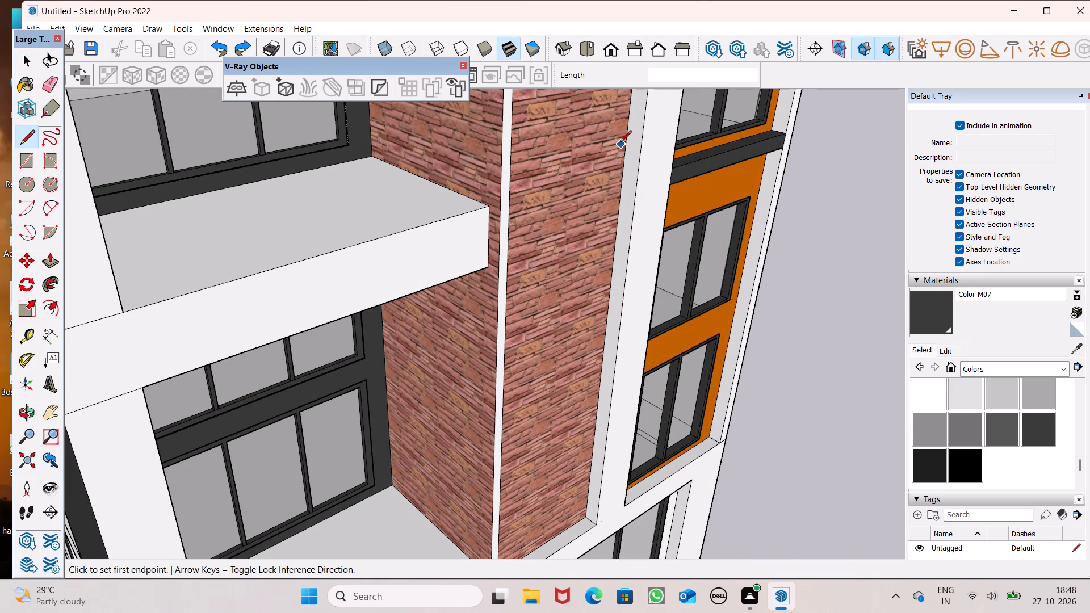
{"action": "scroll", "coordinate": [623, 135], "scroll_direction": "up", "scroll_amount": 4}
{"action": "left_click", "coordinate": [629, 125]}
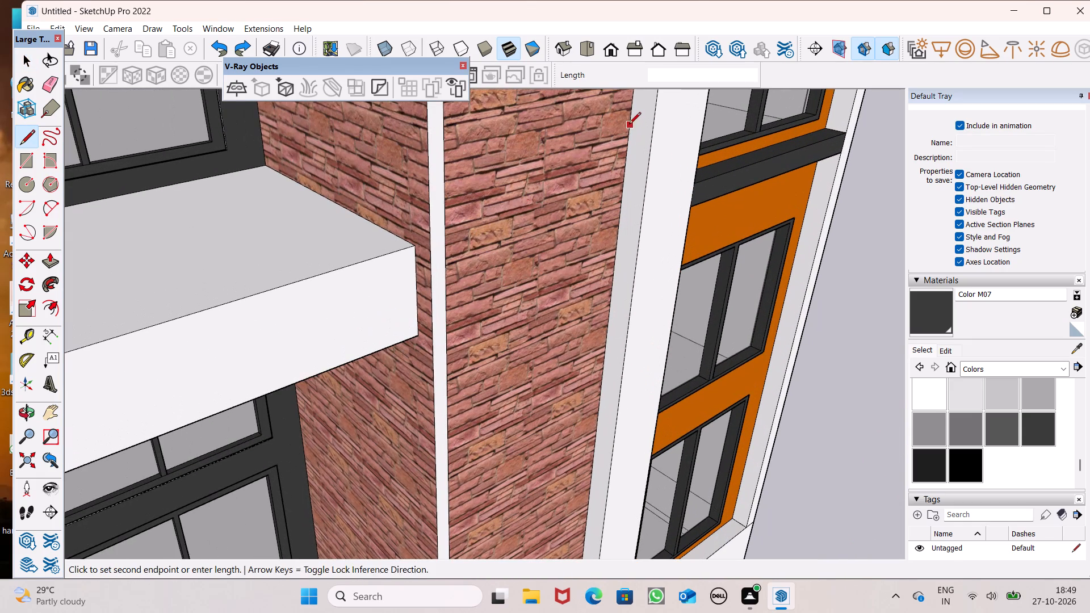
{"action": "left_click", "coordinate": [651, 138]}
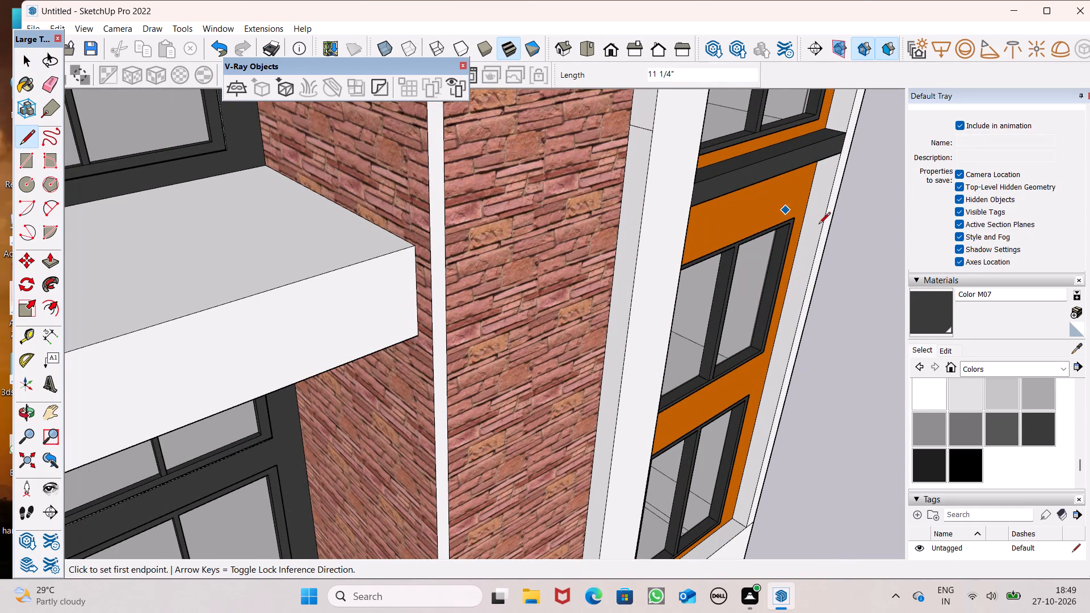
Paint the narrow return face below the new edge with Stone Flagstone Ashlar from the Brick, Cladding and Siding materials.
{"action": "left_click_drag", "start_coordinate": [1000, 370], "coordinate": [994, 365]}
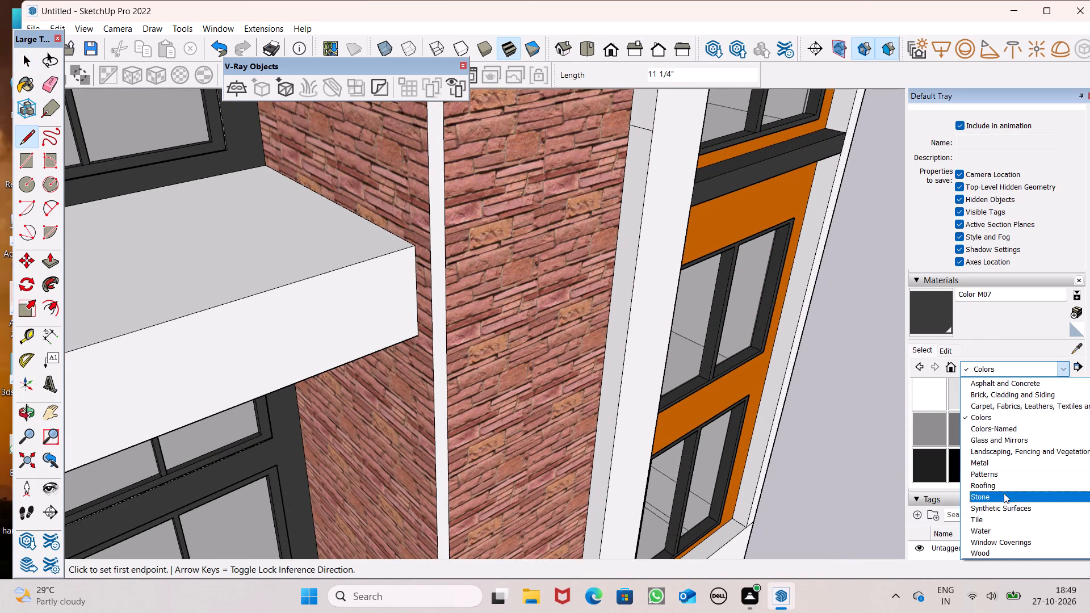
{"action": "left_click", "coordinate": [1024, 397]}
{"action": "scroll", "coordinate": [946, 444], "scroll_direction": "down", "scroll_amount": 3}
{"action": "scroll", "coordinate": [1020, 419], "scroll_direction": "up", "scroll_amount": 2}
{"action": "scroll", "coordinate": [1022, 422], "scroll_direction": "down", "scroll_amount": 1}
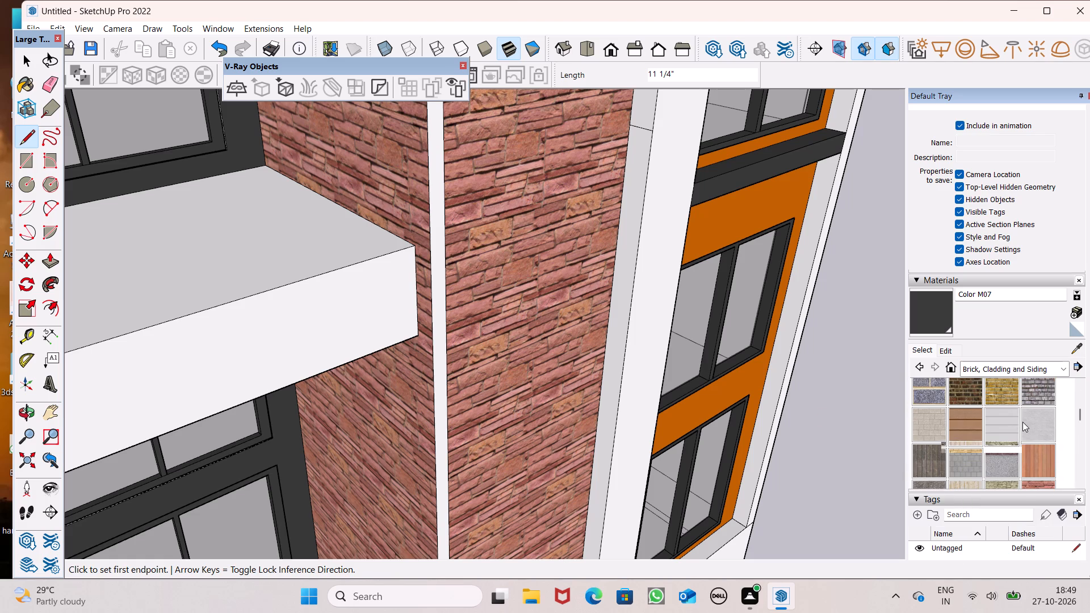
{"action": "left_click", "coordinate": [1036, 434]}
{"action": "scroll", "coordinate": [635, 270], "scroll_direction": "up", "scroll_amount": 4}
{"action": "left_click", "coordinate": [623, 255]}
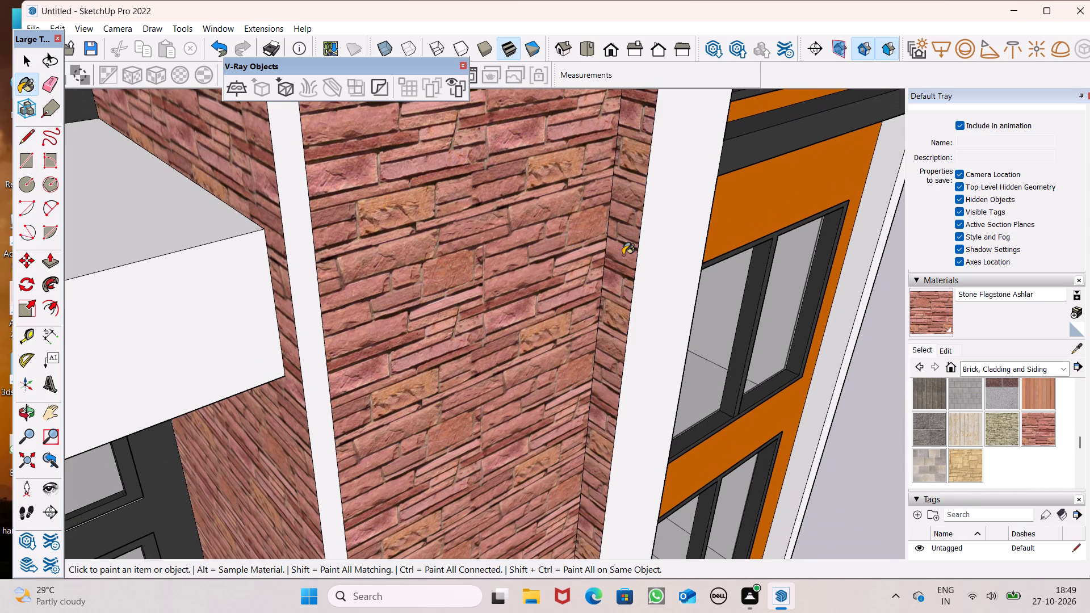
Examine the stone-clad return, the whole front facade and the window openings of the dark-striped side facade.
{"action": "scroll", "coordinate": [623, 255], "scroll_direction": "down", "scroll_amount": 10}
{"action": "scroll", "coordinate": [559, 266], "scroll_direction": "down", "scroll_amount": 2}
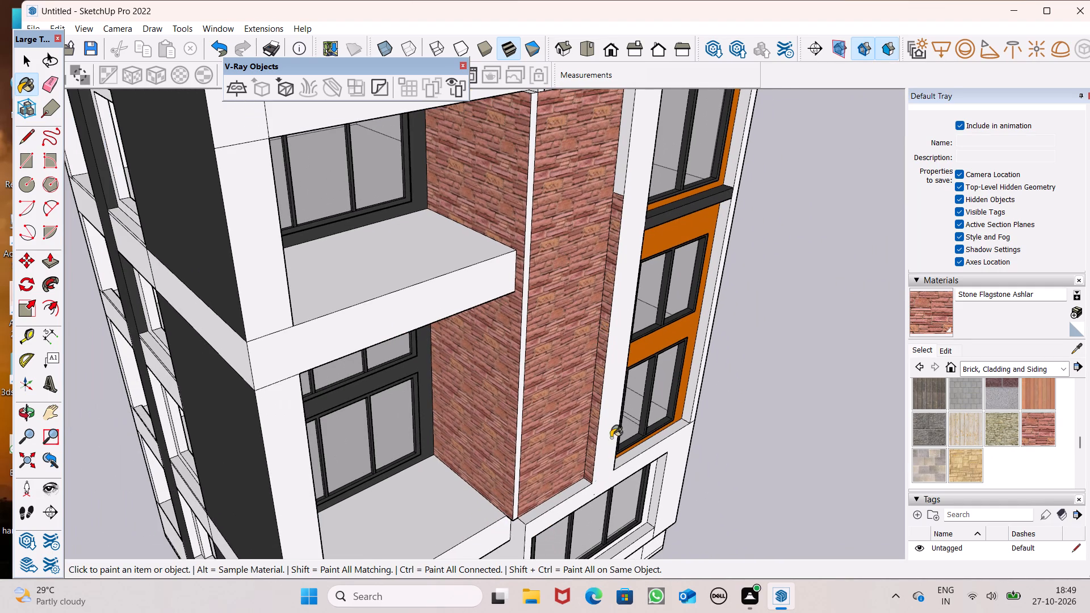
{"action": "scroll", "coordinate": [563, 401], "scroll_direction": "down", "scroll_amount": 2}
{"action": "scroll", "coordinate": [578, 491], "scroll_direction": "up", "scroll_amount": 2}
{"action": "scroll", "coordinate": [538, 421], "scroll_direction": "down", "scroll_amount": 3}
{"action": "middle_click_drag", "start_coordinate": [564, 446], "coordinate": [471, 407]}
{"action": "scroll", "coordinate": [565, 446], "scroll_direction": "up", "scroll_amount": 1}
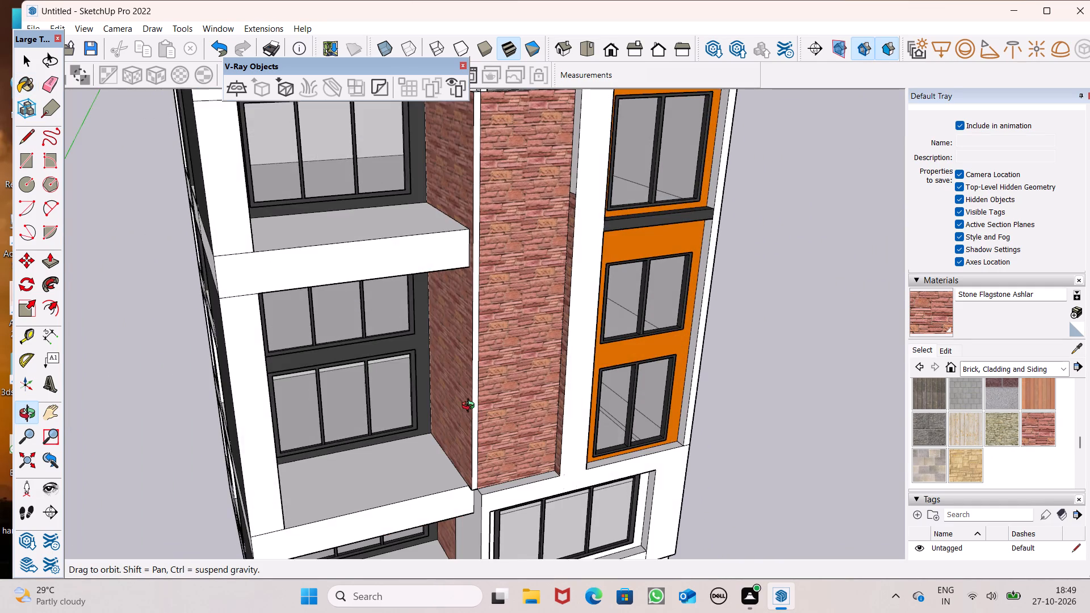
{"action": "middle_click_drag", "start_coordinate": [471, 407], "coordinate": [373, 384]}
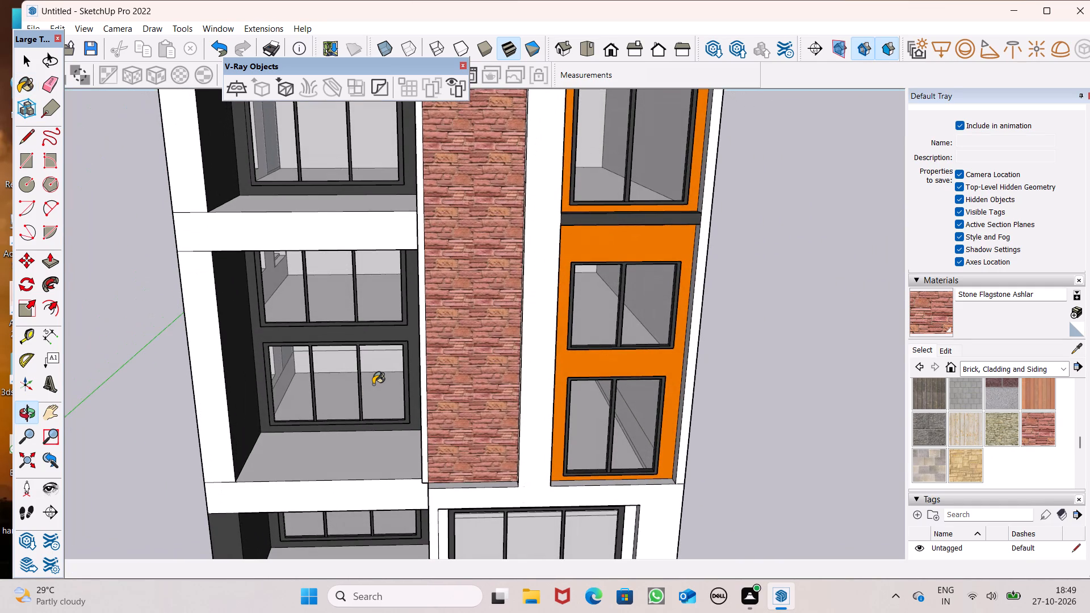
{"action": "scroll", "coordinate": [453, 315], "scroll_direction": "down", "scroll_amount": 4}
{"action": "middle_click_drag", "start_coordinate": [480, 338], "coordinate": [574, 308]}
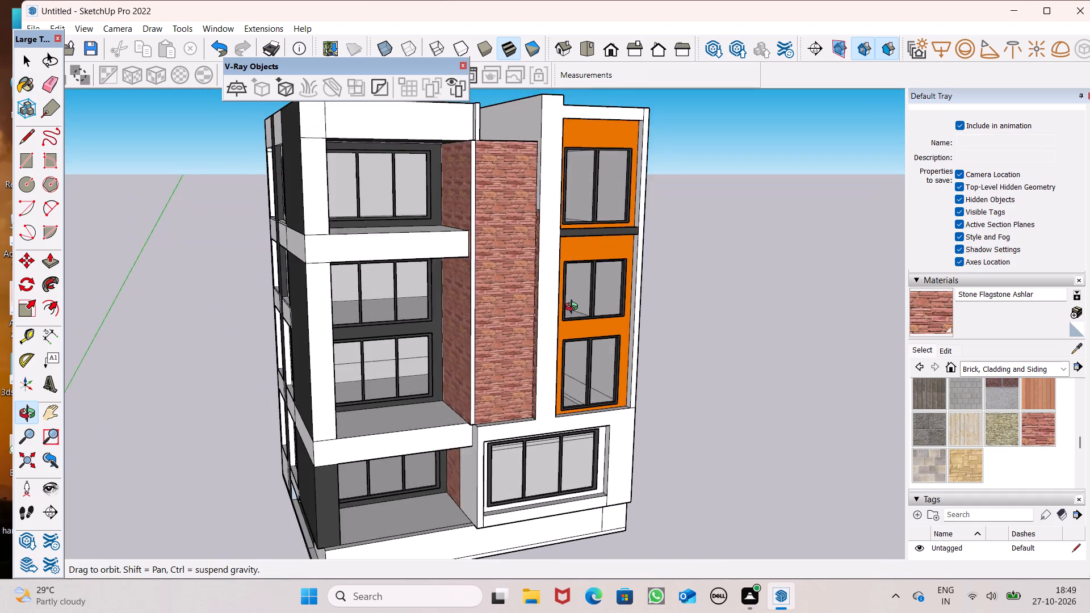
{"action": "middle_click_drag", "start_coordinate": [574, 308], "coordinate": [573, 310]}
{"action": "scroll", "coordinate": [573, 310], "scroll_direction": "down", "scroll_amount": 4}
{"action": "middle_click_drag", "start_coordinate": [518, 300], "coordinate": [896, 310]}
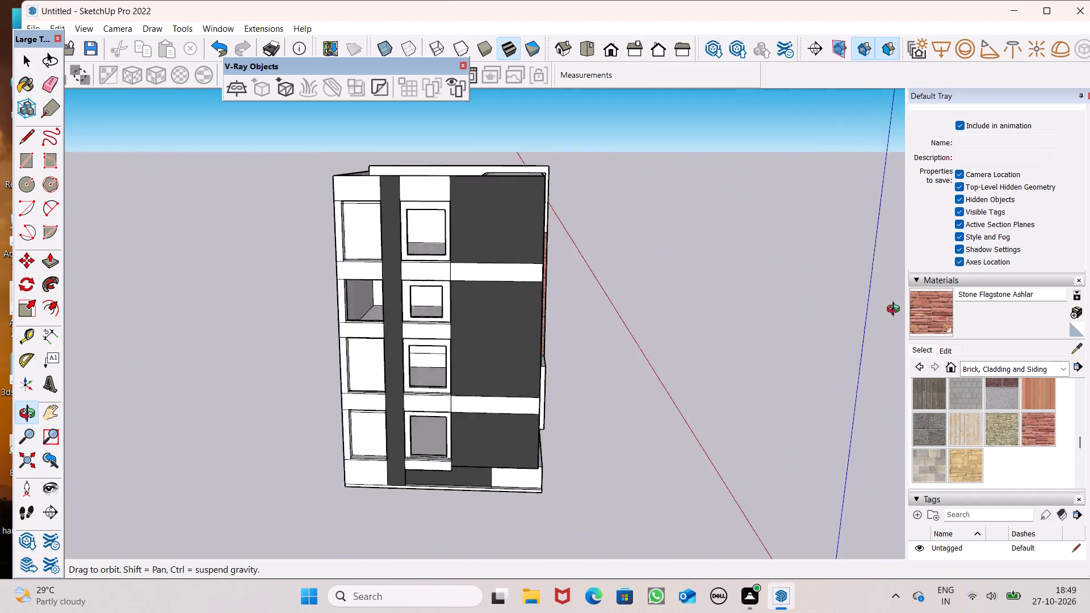
{"action": "middle_click_drag", "start_coordinate": [896, 310], "coordinate": [912, 313]}
{"action": "scroll", "coordinate": [912, 313], "scroll_direction": "down", "scroll_amount": 3}
{"action": "scroll", "coordinate": [605, 446], "scroll_direction": "down", "scroll_amount": 2}
{"action": "middle_click_drag", "start_coordinate": [621, 478], "coordinate": [420, 395]}
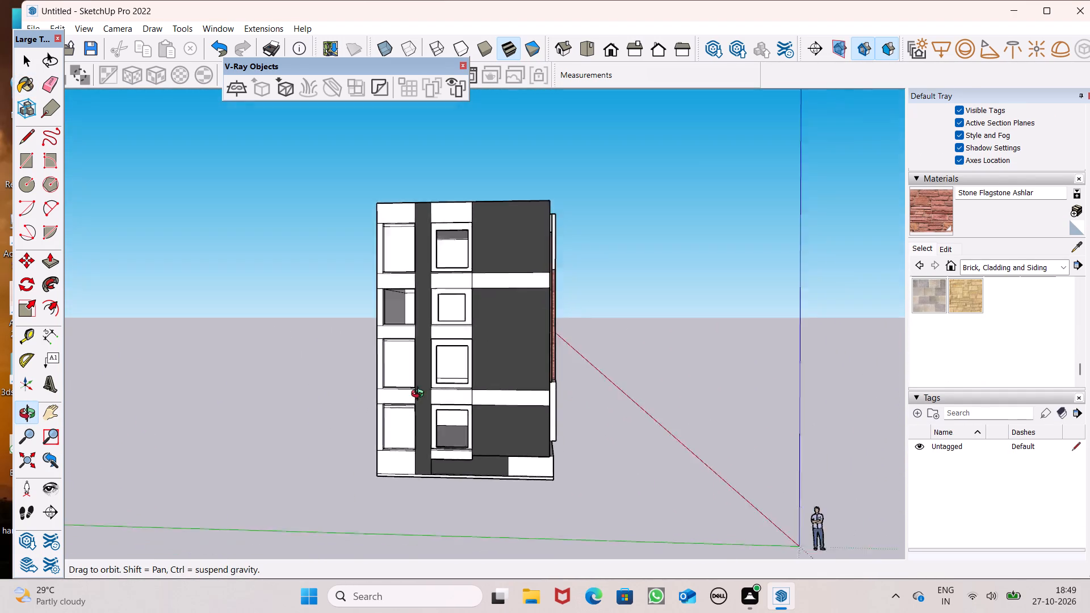
{"action": "middle_click_drag", "start_coordinate": [420, 395], "coordinate": [569, 410]}
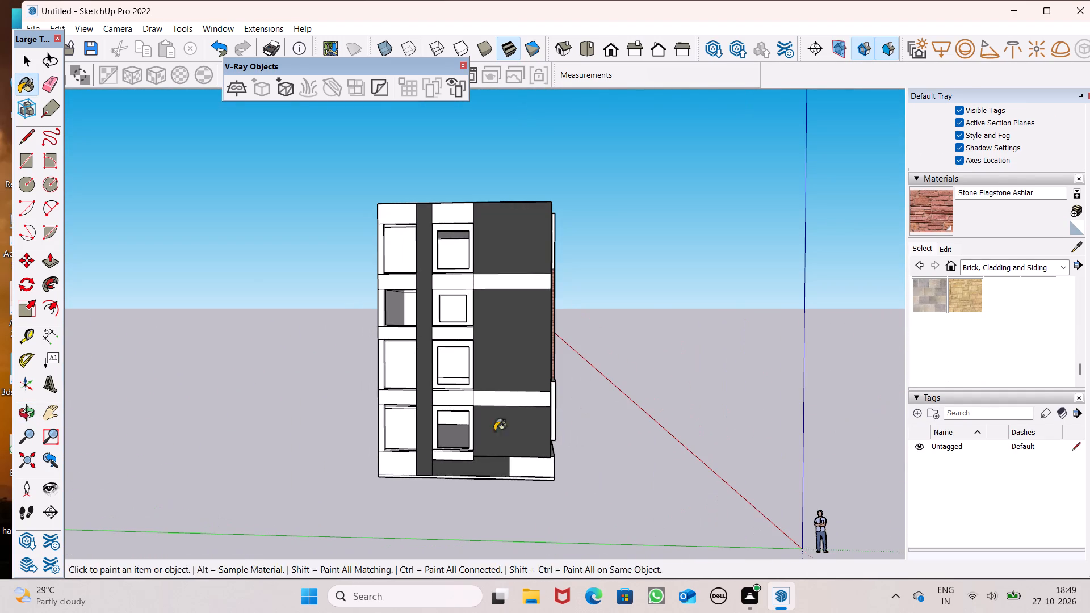
Draw a freestanding, roughly square upright rectangle in the empty space beside the dark-striped side facade for a new window.
{"action": "key", "text": "space"}
{"action": "left_click", "coordinate": [28, 165]}
{"action": "scroll", "coordinate": [355, 395], "scroll_direction": "down", "scroll_amount": 6}
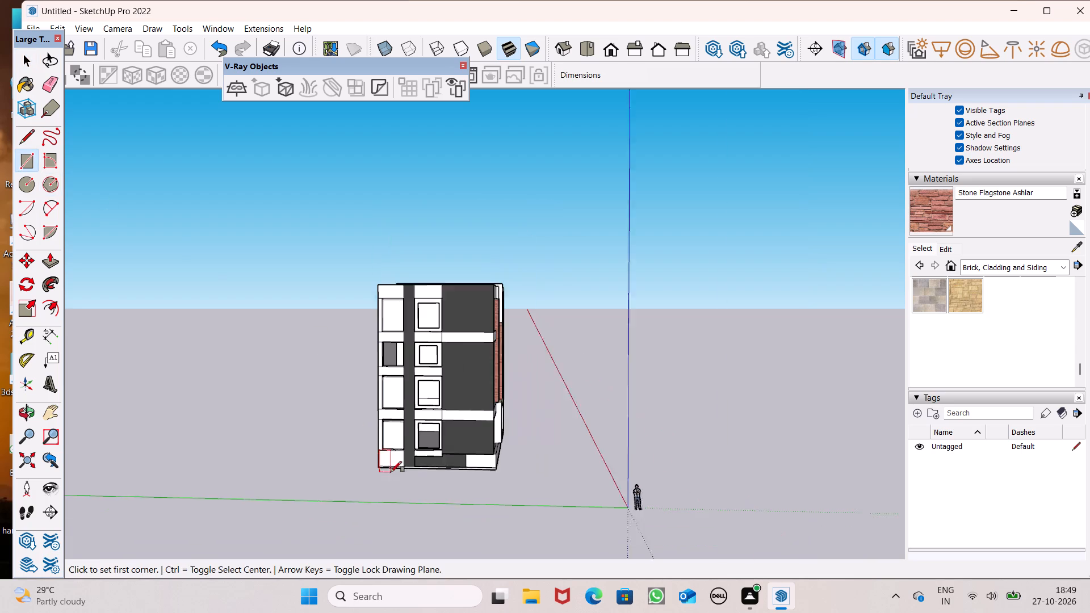
{"action": "scroll", "coordinate": [469, 475], "scroll_direction": "up", "scroll_amount": 1}
{"action": "scroll", "coordinate": [571, 496], "scroll_direction": "up", "scroll_amount": 4}
{"action": "scroll", "coordinate": [562, 408], "scroll_direction": "down", "scroll_amount": 1}
{"action": "middle_click_drag", "start_coordinate": [528, 458], "coordinate": [599, 425]}
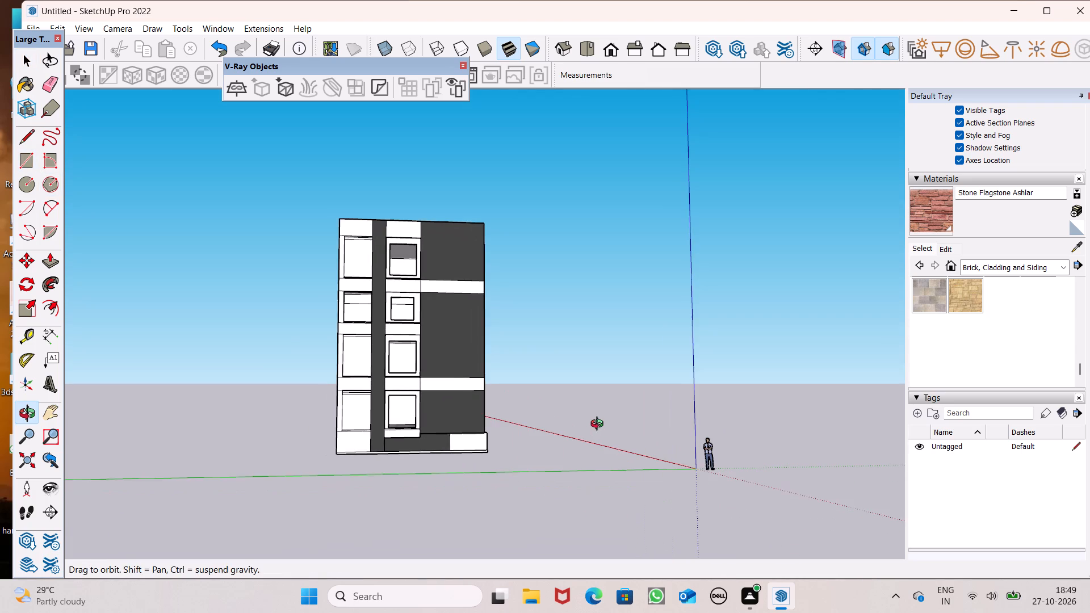
{"action": "middle_click_drag", "start_coordinate": [599, 425], "coordinate": [598, 425]}
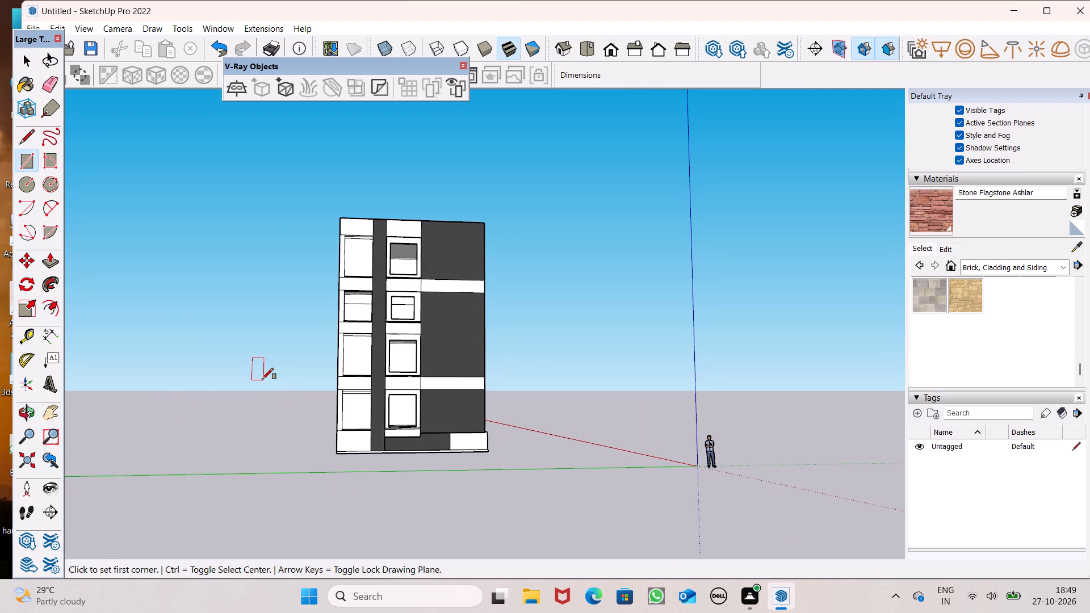
{"action": "left_click", "coordinate": [262, 379]}
{"action": "scroll", "coordinate": [286, 408], "scroll_direction": "up", "scroll_amount": 1}
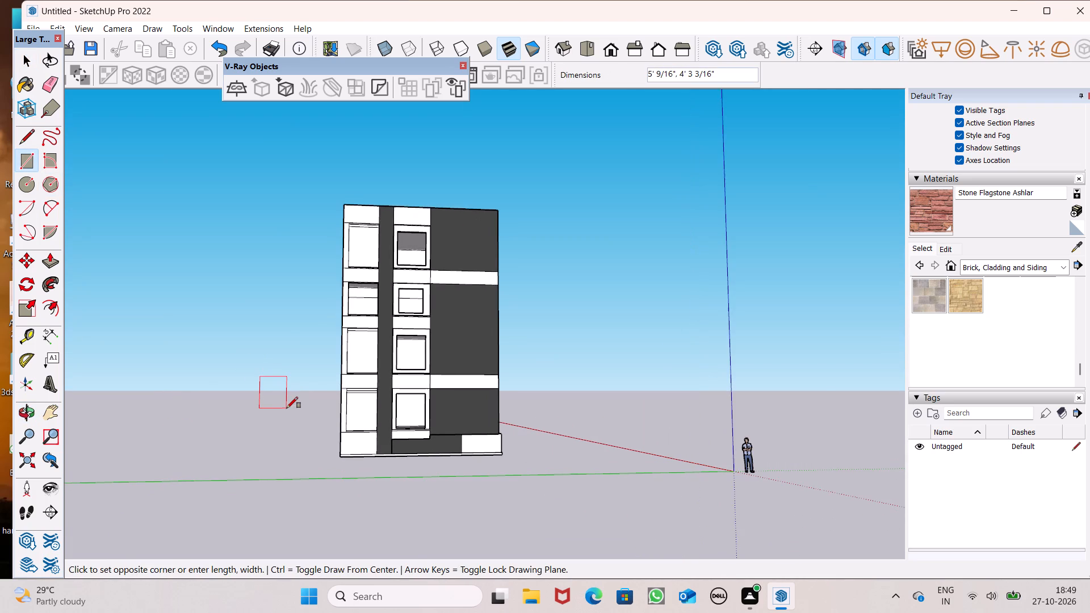
{"action": "scroll", "coordinate": [287, 408], "scroll_direction": "up", "scroll_amount": 5}
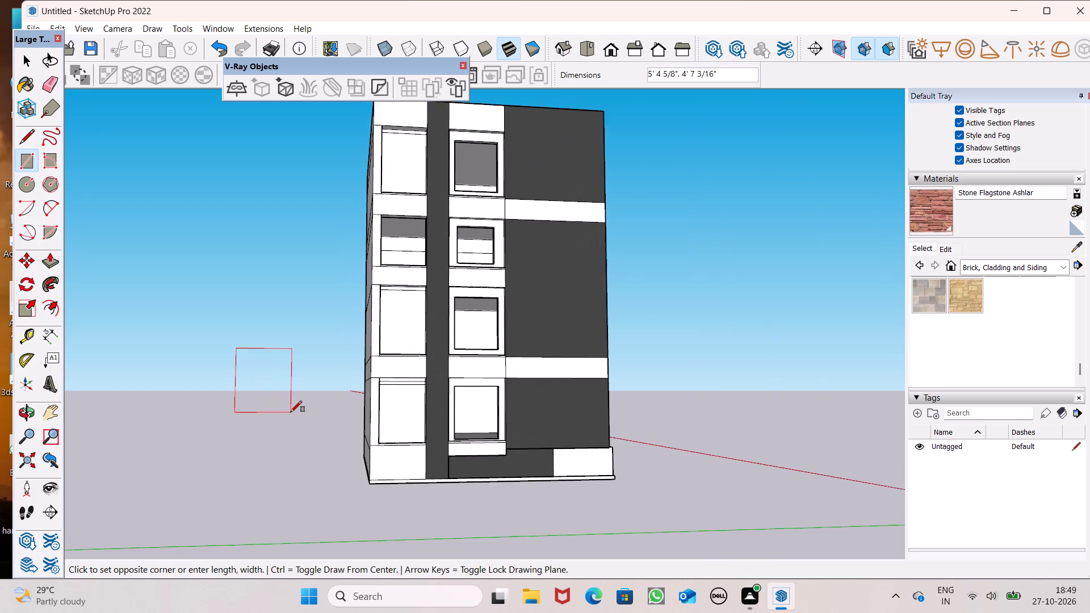
{"action": "scroll", "coordinate": [291, 412], "scroll_direction": "up", "scroll_amount": 2}
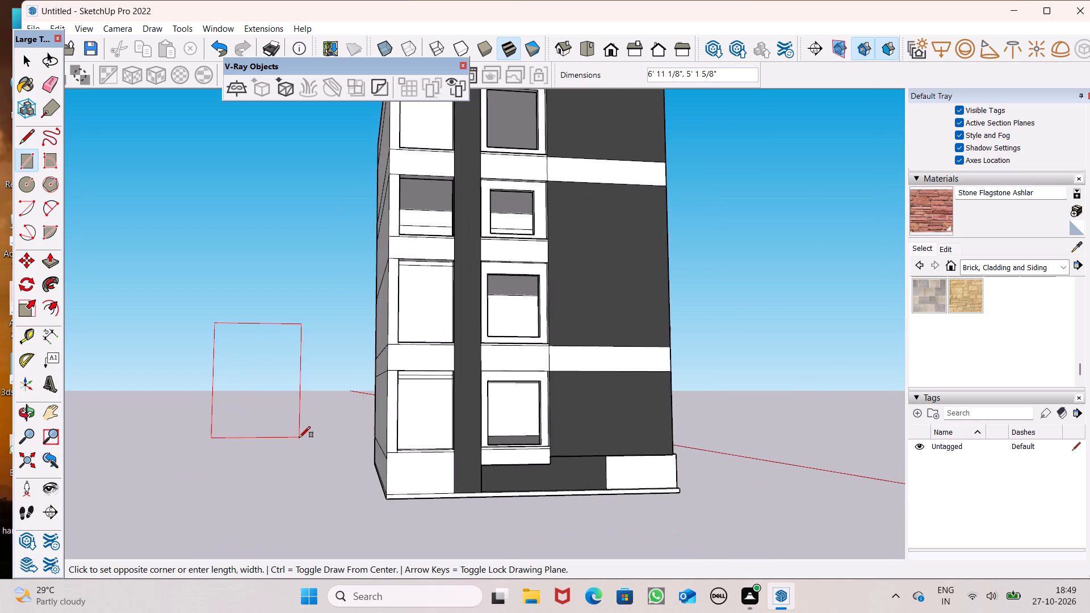
{"action": "left_click", "coordinate": [305, 423]}
{"action": "key", "text": "space"}
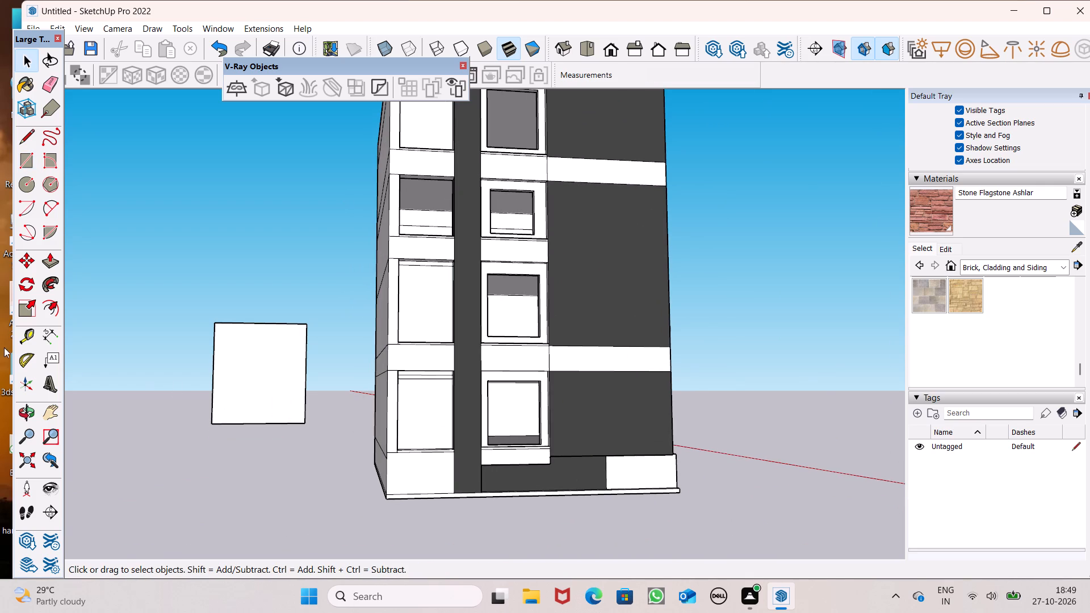
Offset the freestanding rectangle's outline slightly inward to form a narrow window frame border.
{"action": "left_click", "coordinate": [49, 314]}
{"action": "scroll", "coordinate": [222, 352], "scroll_direction": "up", "scroll_amount": 6}
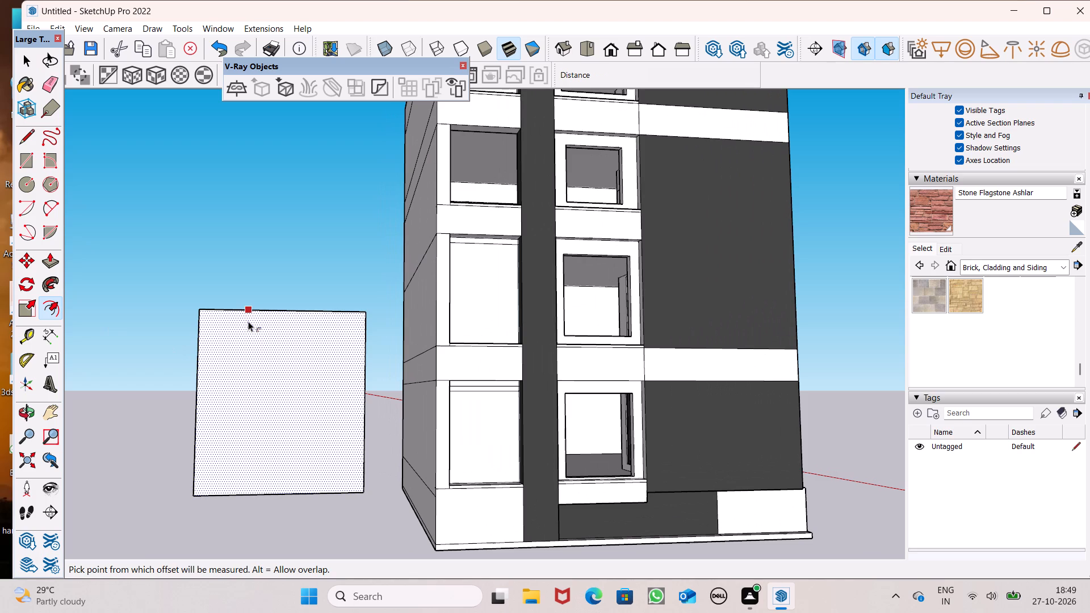
{"action": "left_click_drag", "start_coordinate": [248, 321], "coordinate": [248, 318]}
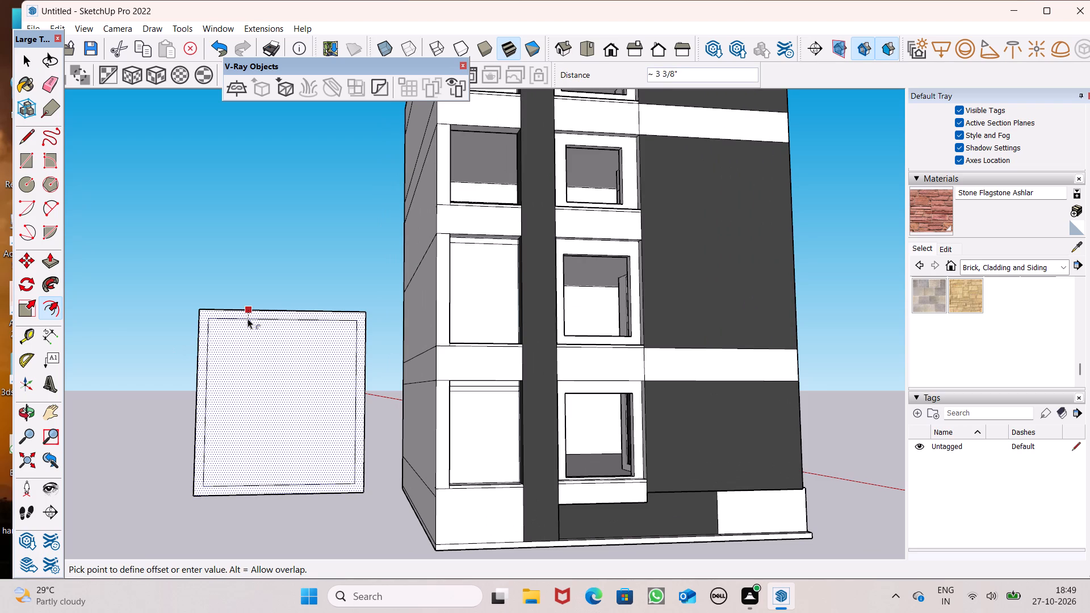
{"action": "left_click_drag", "start_coordinate": [248, 318], "coordinate": [246, 315]}
{"action": "key", "text": "ctrl+z"}
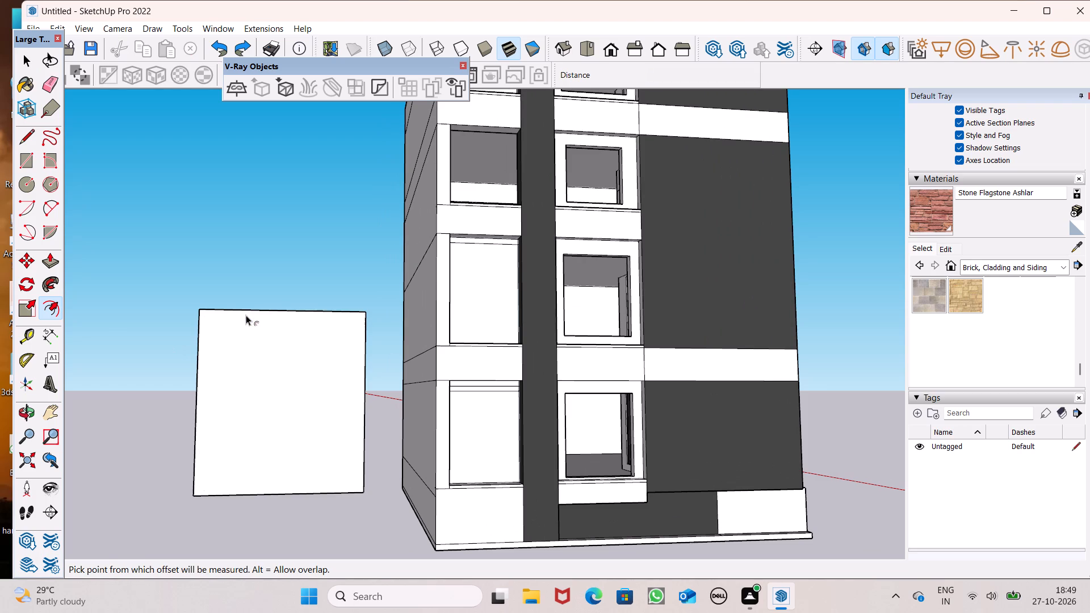
{"action": "left_click", "coordinate": [245, 316]}
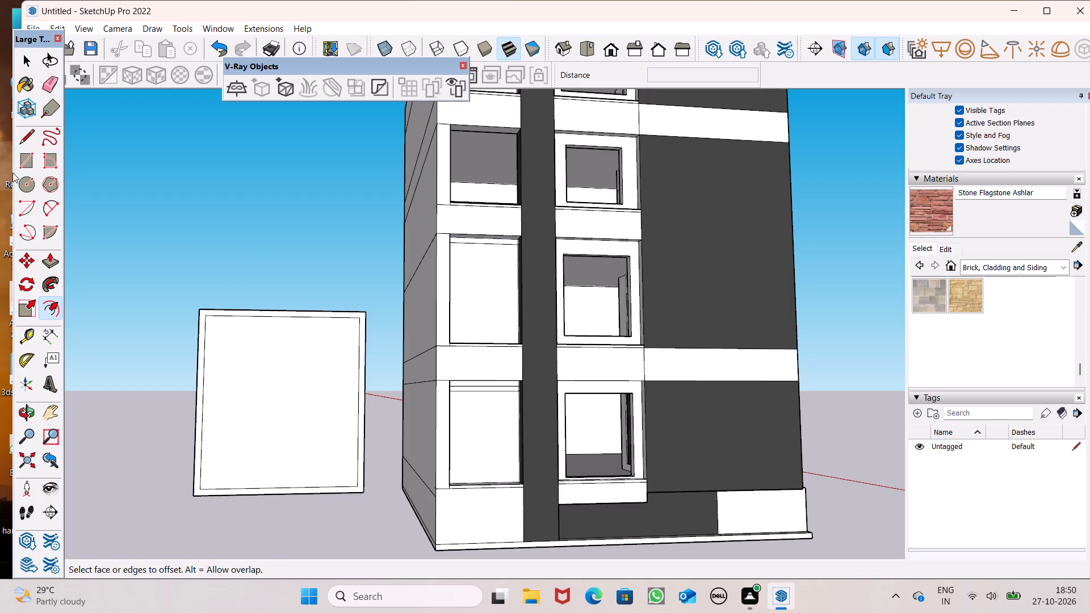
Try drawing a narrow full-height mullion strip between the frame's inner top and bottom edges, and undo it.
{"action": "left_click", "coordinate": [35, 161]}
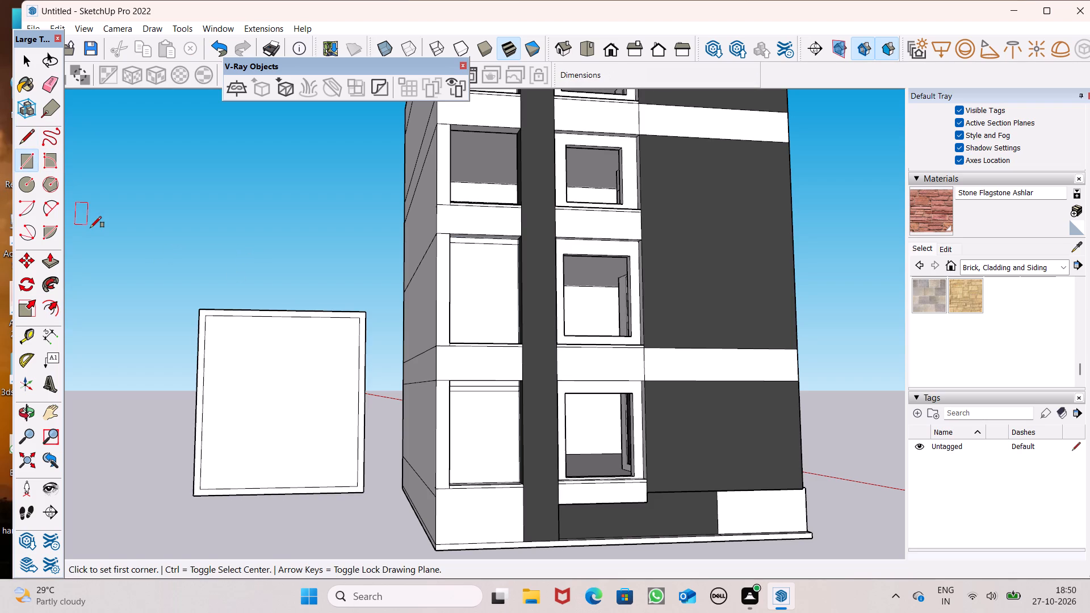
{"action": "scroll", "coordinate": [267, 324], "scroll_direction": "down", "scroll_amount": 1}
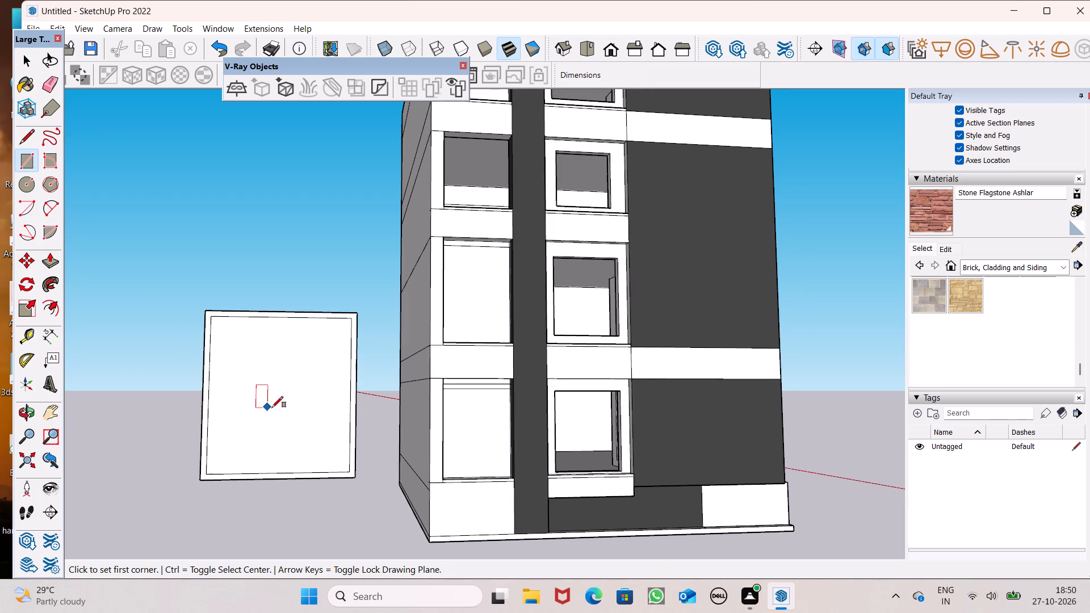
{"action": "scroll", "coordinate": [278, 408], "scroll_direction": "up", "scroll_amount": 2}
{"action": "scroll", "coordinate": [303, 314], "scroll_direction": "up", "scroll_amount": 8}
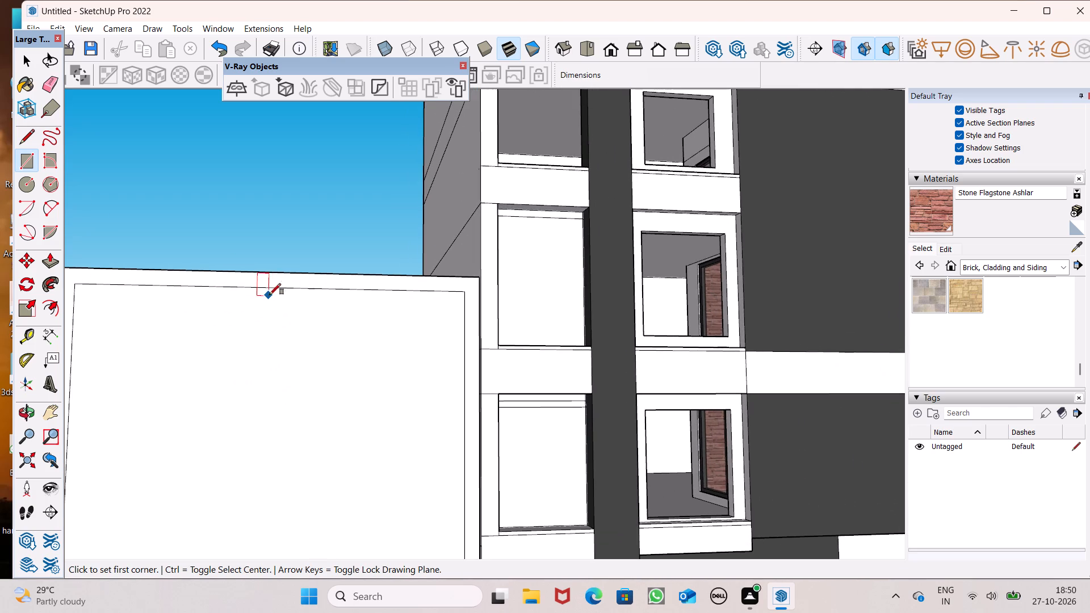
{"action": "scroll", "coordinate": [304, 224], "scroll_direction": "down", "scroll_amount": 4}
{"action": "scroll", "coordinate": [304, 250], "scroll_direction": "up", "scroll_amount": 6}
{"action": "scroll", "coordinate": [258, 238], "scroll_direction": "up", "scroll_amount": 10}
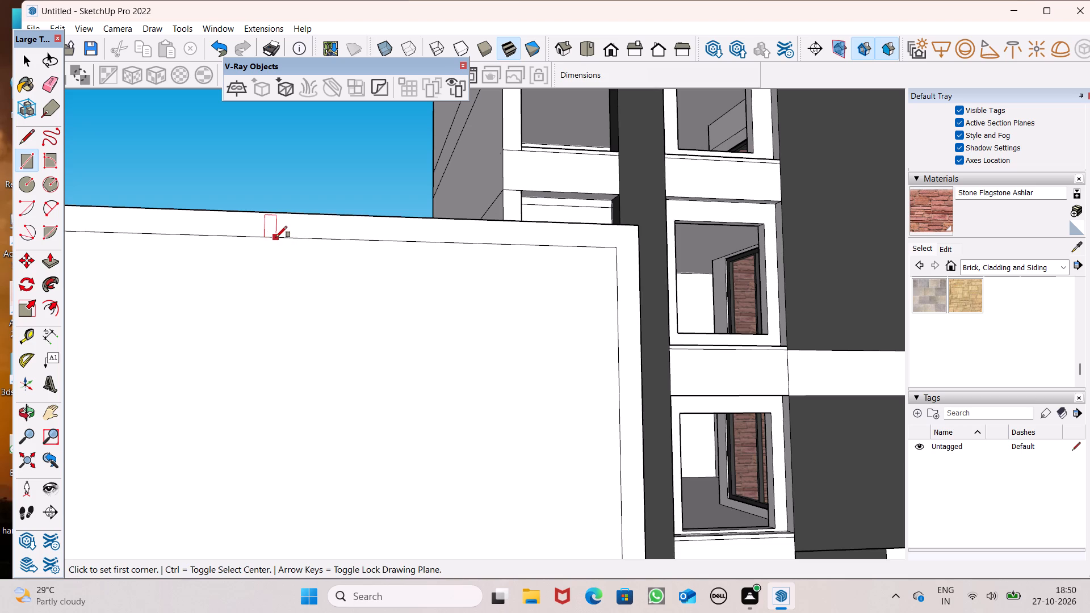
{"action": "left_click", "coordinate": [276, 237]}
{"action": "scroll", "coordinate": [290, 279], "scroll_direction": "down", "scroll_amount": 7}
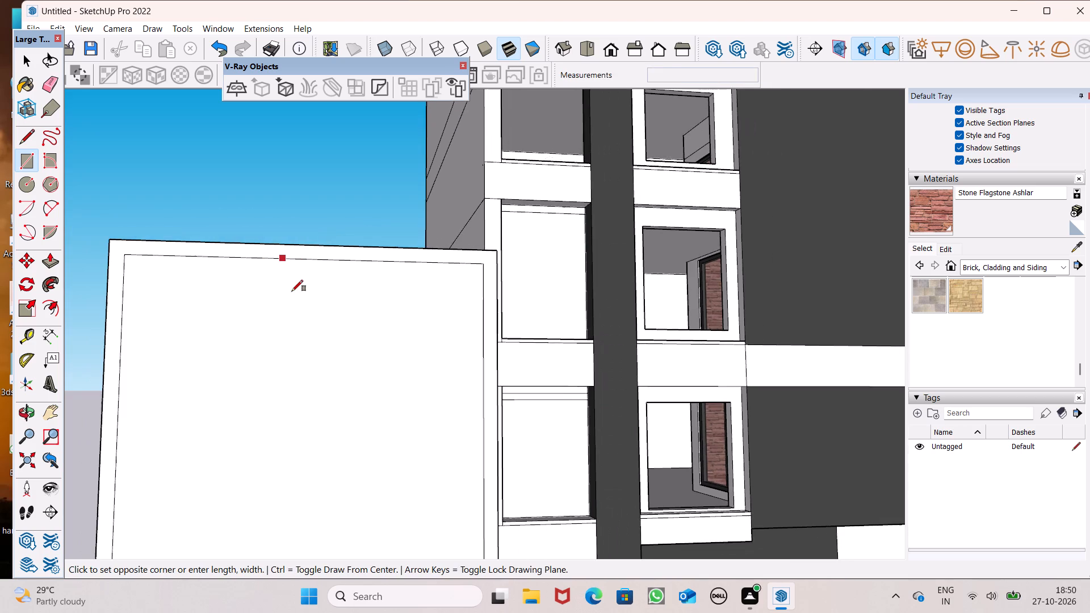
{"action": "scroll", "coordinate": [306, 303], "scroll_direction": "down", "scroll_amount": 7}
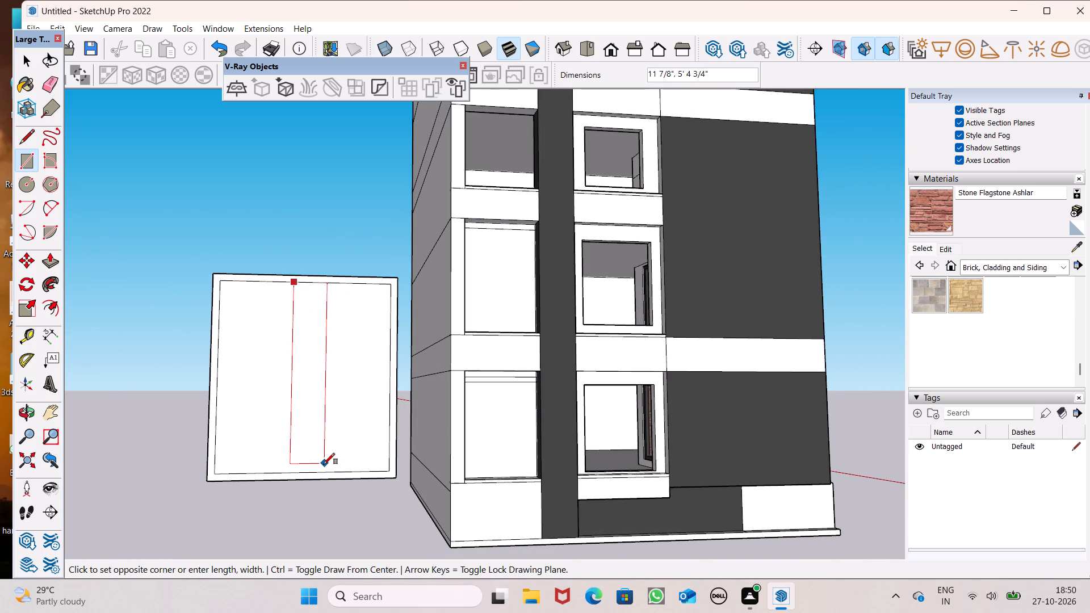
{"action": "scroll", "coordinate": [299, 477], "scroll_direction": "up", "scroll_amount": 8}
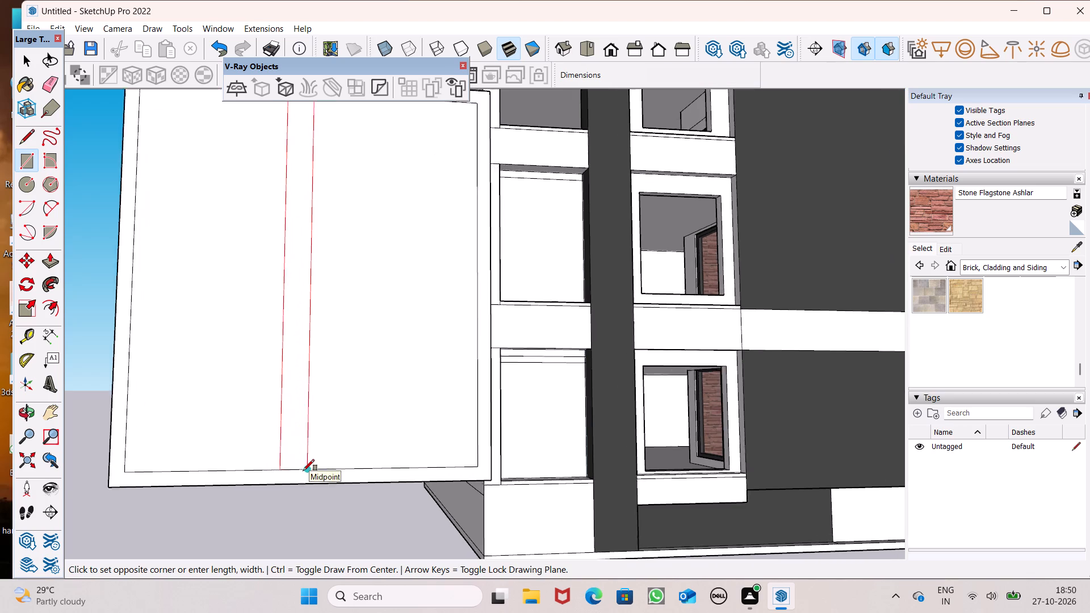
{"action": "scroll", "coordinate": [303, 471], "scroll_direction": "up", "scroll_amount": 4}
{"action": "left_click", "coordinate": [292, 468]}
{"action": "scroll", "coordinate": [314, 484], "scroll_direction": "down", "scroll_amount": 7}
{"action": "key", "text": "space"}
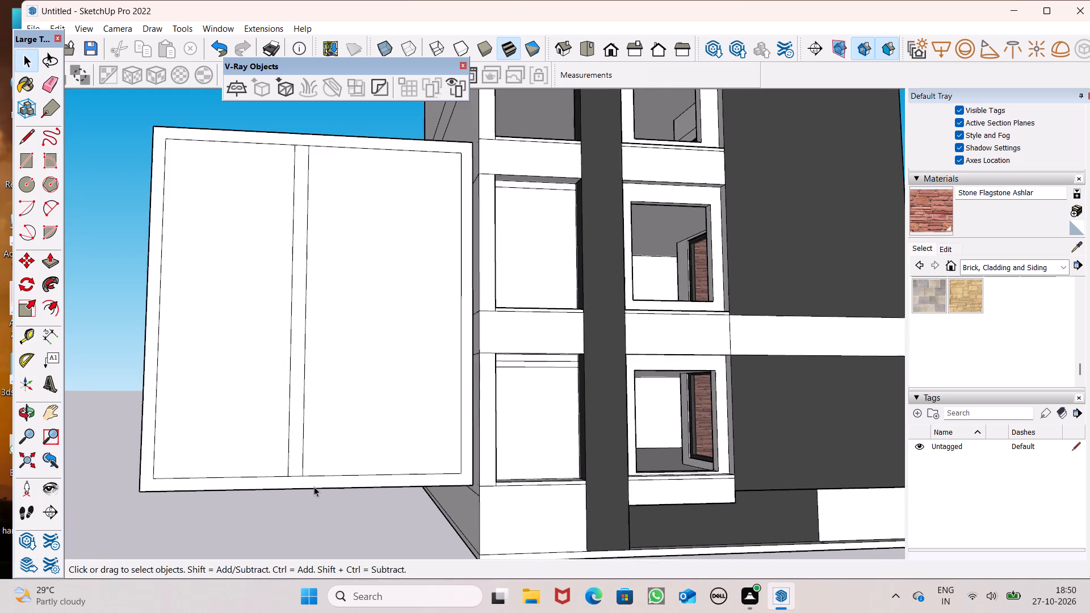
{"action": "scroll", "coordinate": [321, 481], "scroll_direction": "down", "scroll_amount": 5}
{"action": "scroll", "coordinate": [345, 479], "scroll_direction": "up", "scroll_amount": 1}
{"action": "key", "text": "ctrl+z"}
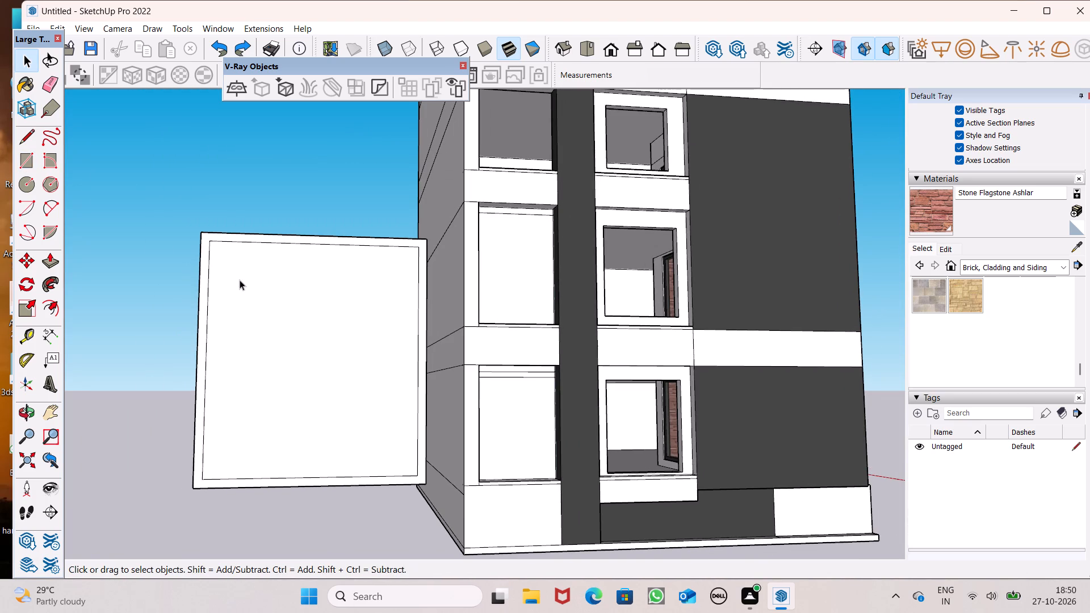
Draw a narrower vertical mullion rectangle about 5' 8" tall between the inner top and bottom edges of the window frame.
{"action": "left_click", "coordinate": [35, 156]}
{"action": "scroll", "coordinate": [315, 293], "scroll_direction": "up", "scroll_amount": 5}
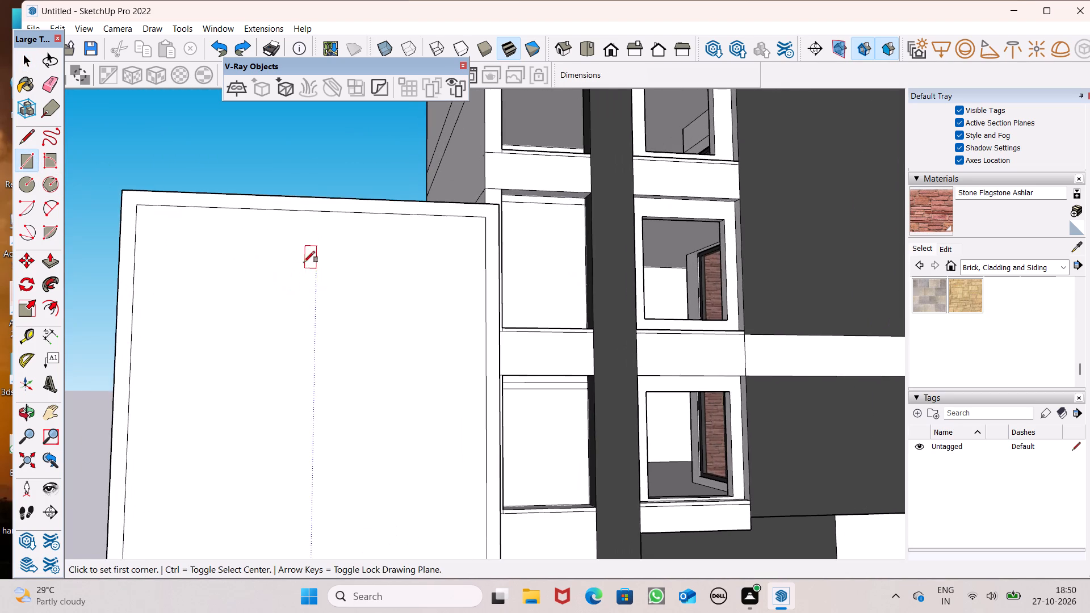
{"action": "scroll", "coordinate": [271, 238], "scroll_direction": "up", "scroll_amount": 6}
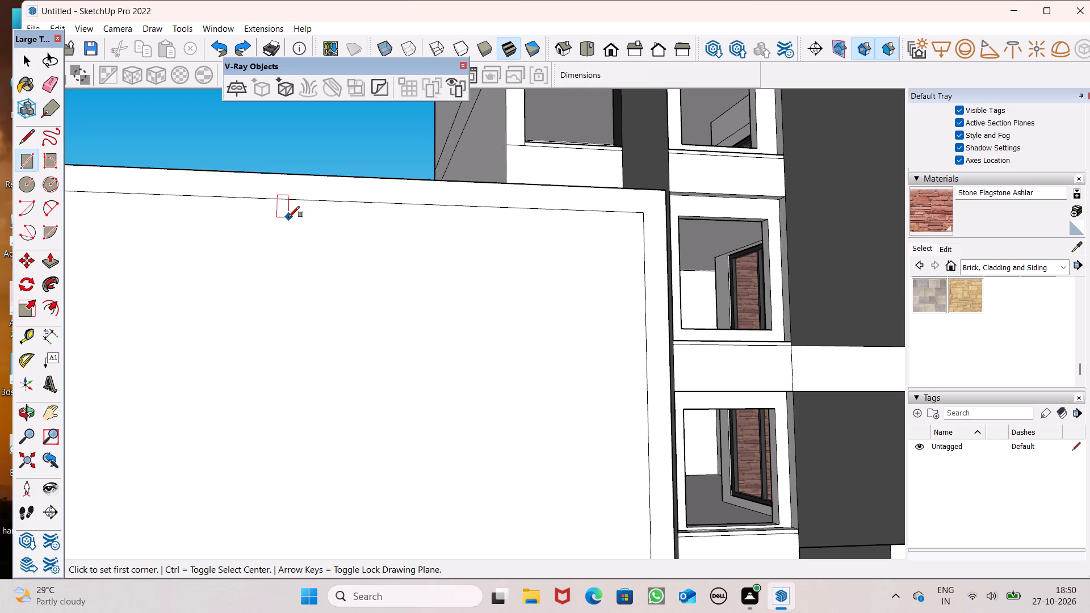
{"action": "scroll", "coordinate": [384, 173], "scroll_direction": "down", "scroll_amount": 3}
{"action": "scroll", "coordinate": [367, 191], "scroll_direction": "up", "scroll_amount": 3}
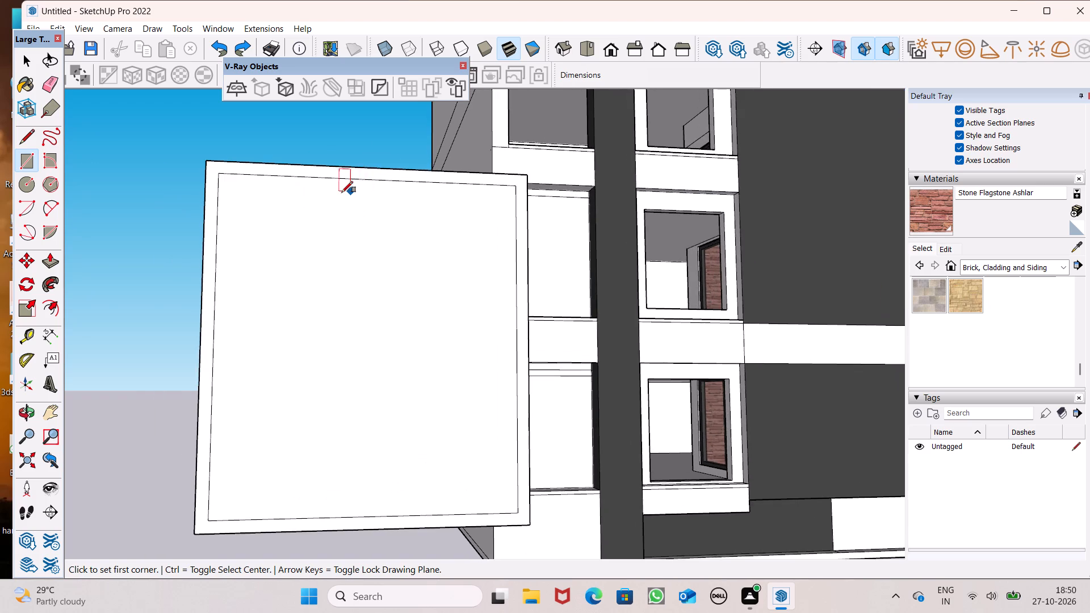
{"action": "scroll", "coordinate": [353, 192], "scroll_direction": "up", "scroll_amount": 8}
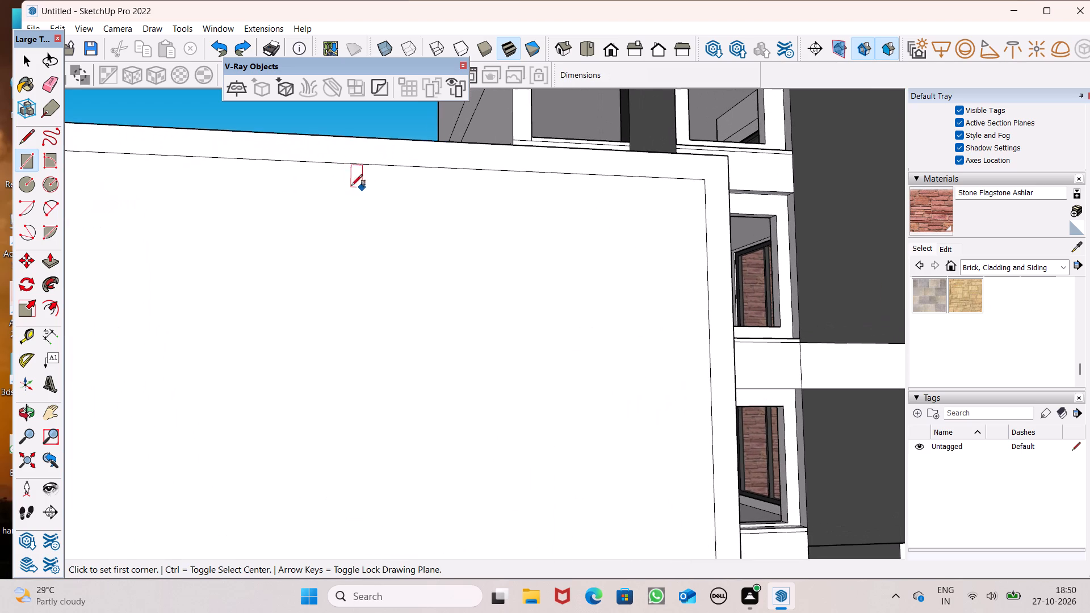
{"action": "left_click", "coordinate": [333, 162]}
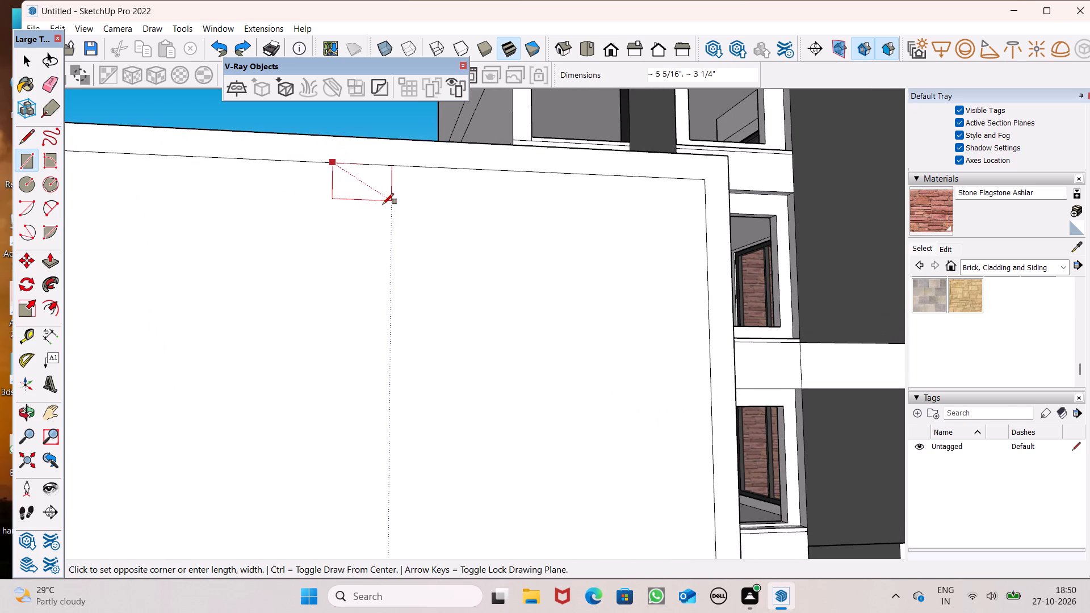
{"action": "scroll", "coordinate": [383, 204], "scroll_direction": "down", "scroll_amount": 14}
{"action": "scroll", "coordinate": [382, 389], "scroll_direction": "up", "scroll_amount": 6}
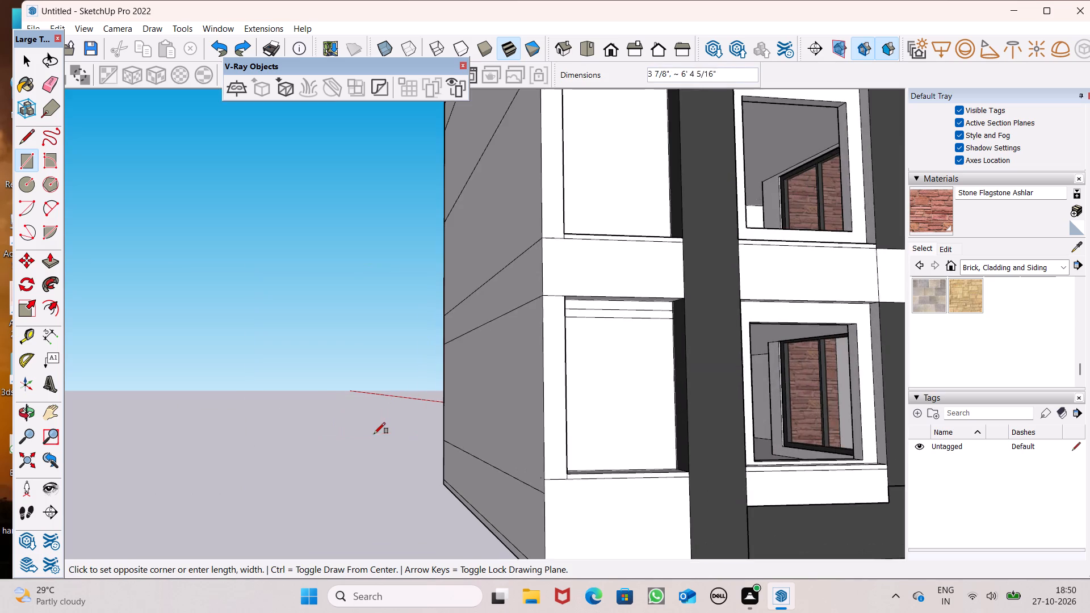
{"action": "scroll", "coordinate": [391, 373], "scroll_direction": "down", "scroll_amount": 5}
{"action": "scroll", "coordinate": [391, 365], "scroll_direction": "up", "scroll_amount": 6}
{"action": "scroll", "coordinate": [391, 362], "scroll_direction": "down", "scroll_amount": 4}
{"action": "scroll", "coordinate": [397, 342], "scroll_direction": "up", "scroll_amount": 2}
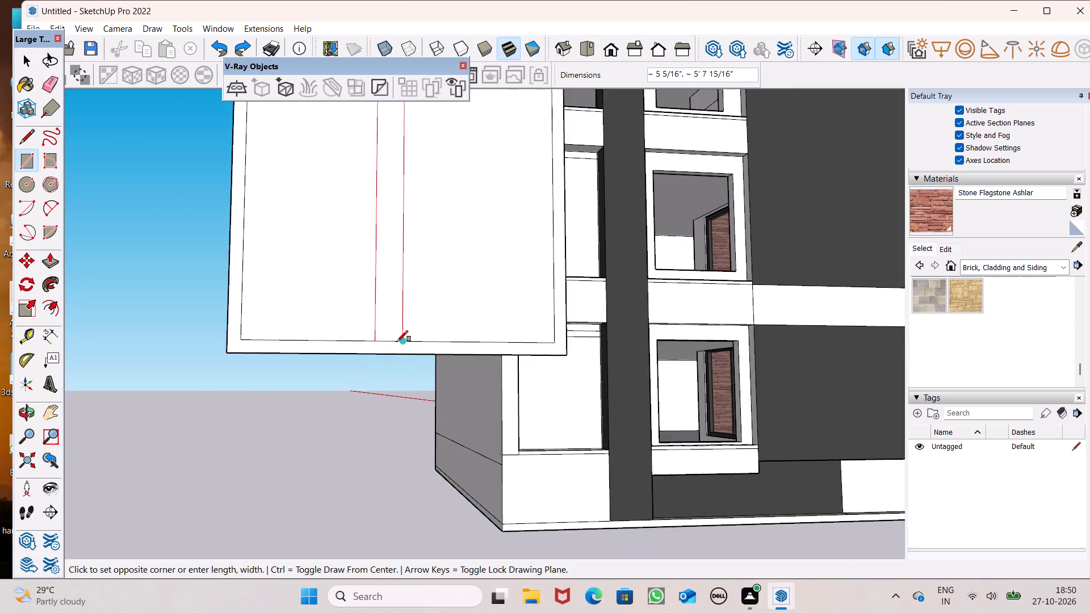
{"action": "scroll", "coordinate": [397, 342], "scroll_direction": "up", "scroll_amount": 7}
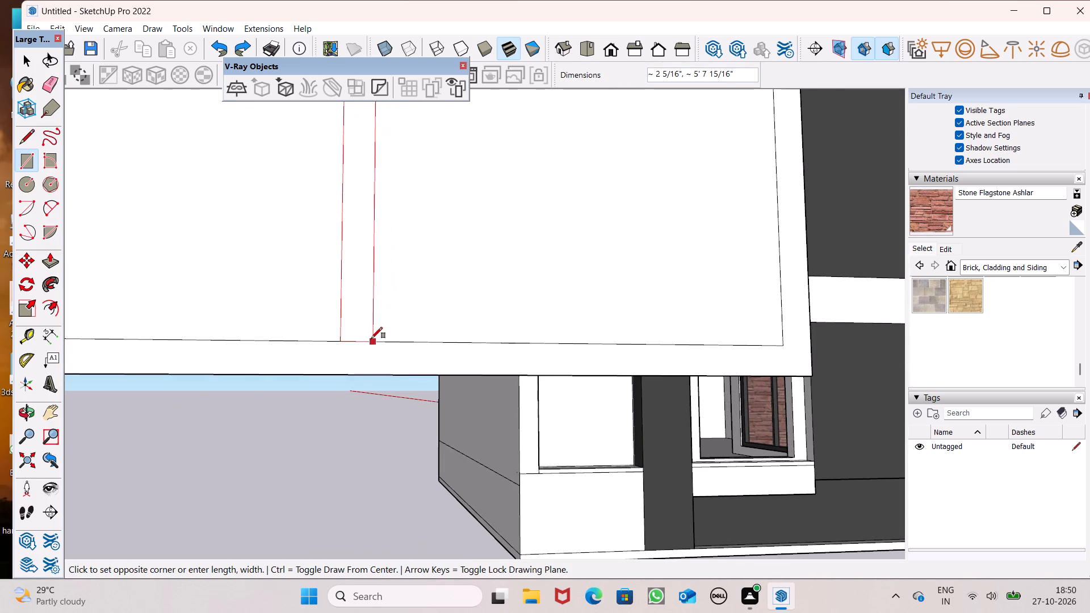
{"action": "left_click", "coordinate": [363, 338]}
{"action": "scroll", "coordinate": [408, 402], "scroll_direction": "down", "scroll_amount": 5}
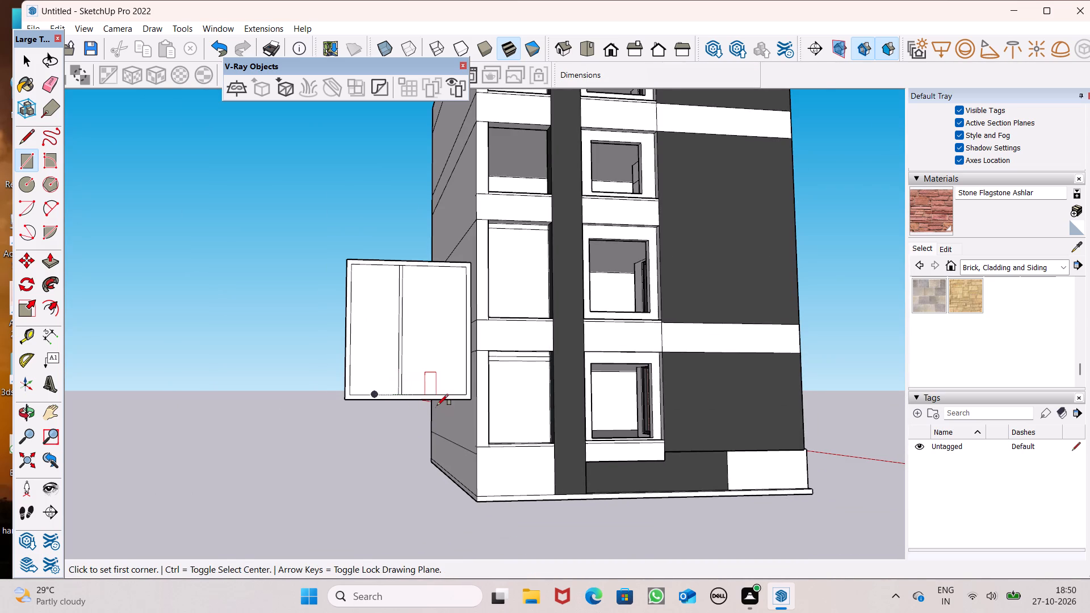
{"action": "key", "text": "space"}
Move the mullion strip with its edges a few inches sideways along the frame so it sits at the window's centre.
{"action": "scroll", "coordinate": [397, 392], "scroll_direction": "down", "scroll_amount": 1}
{"action": "middle_click_drag", "start_coordinate": [409, 396], "coordinate": [341, 468]}
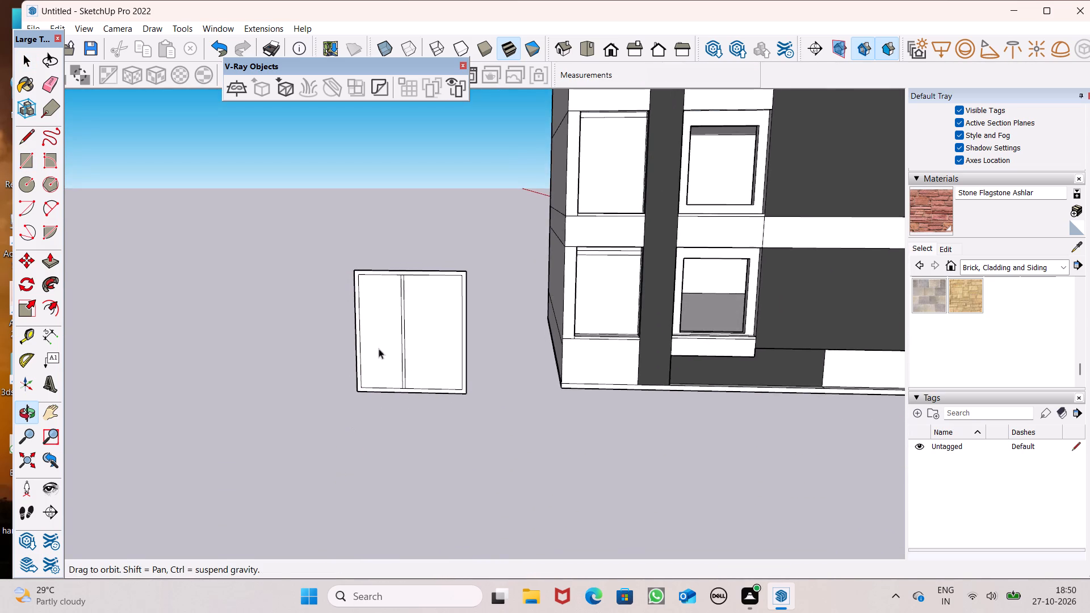
{"action": "scroll", "coordinate": [424, 296], "scroll_direction": "up", "scroll_amount": 9}
{"action": "double_click", "coordinate": [379, 291]}
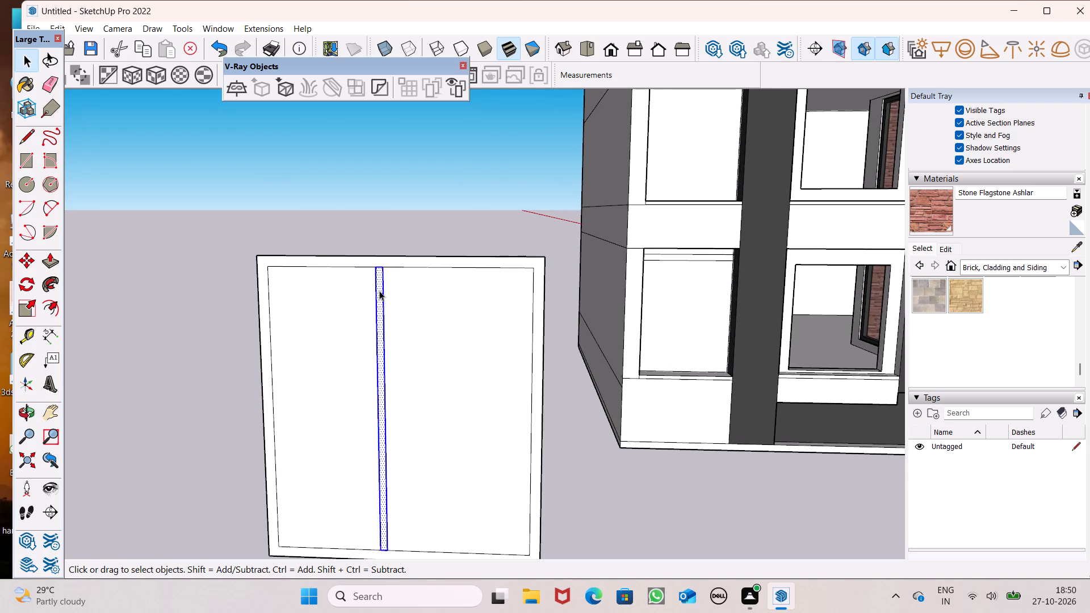
{"action": "key", "text": "m"}
{"action": "key", "text": "Return"}
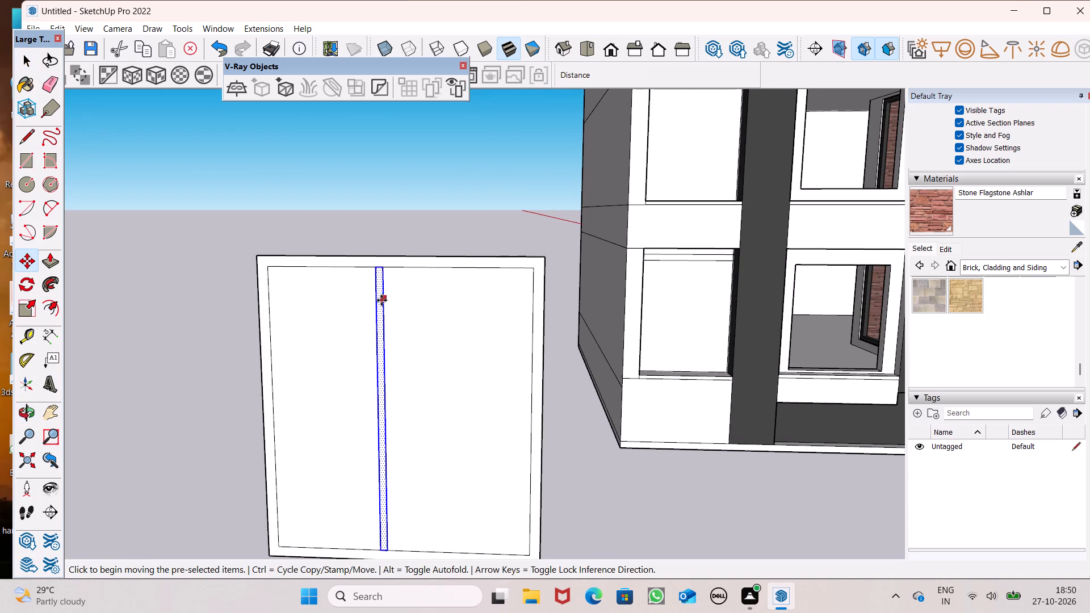
{"action": "left_click_drag", "start_coordinate": [381, 300], "coordinate": [399, 303]}
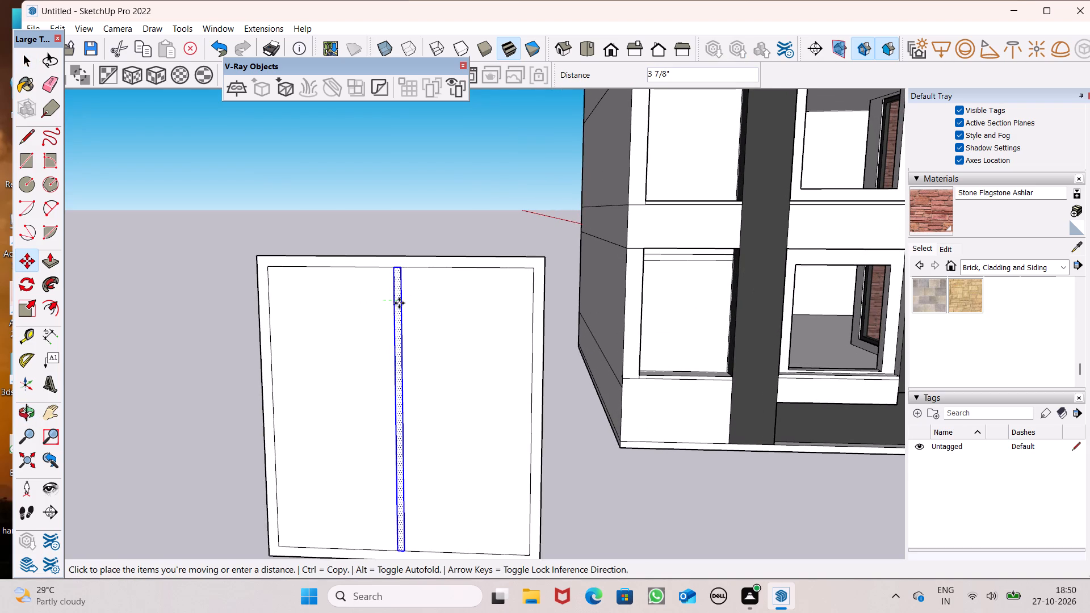
{"action": "left_click_drag", "start_coordinate": [399, 303], "coordinate": [396, 304]}
{"action": "key", "text": "space"}
{"action": "left_click", "coordinate": [387, 188]}
{"action": "scroll", "coordinate": [396, 201], "scroll_direction": "down", "scroll_amount": 2}
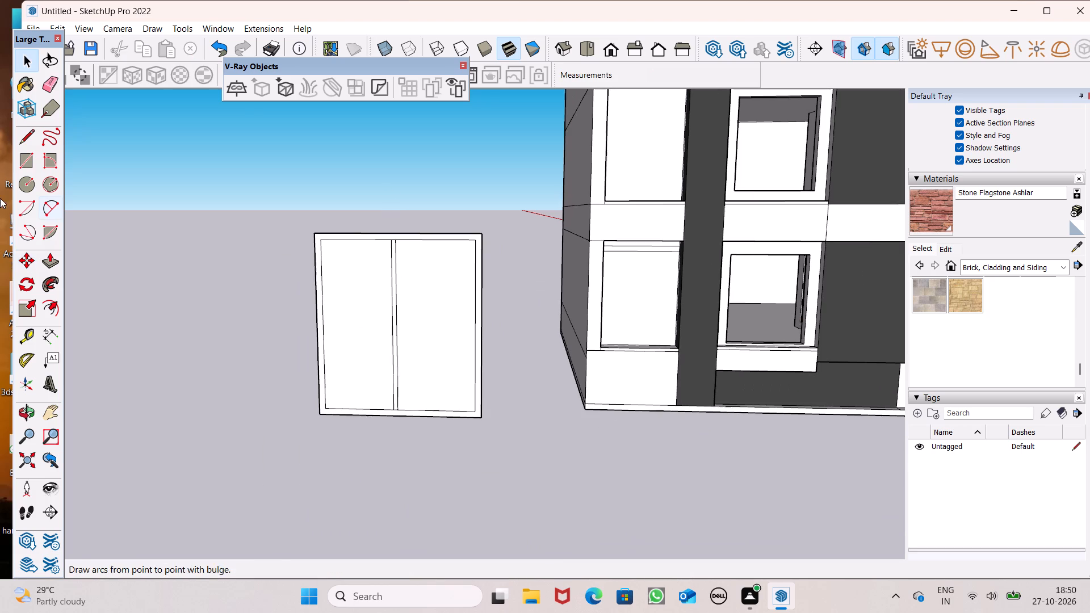
Erase the short edges where the mullion meets the window frame's top and bottom borders, merging them into one face.
{"action": "left_click", "coordinate": [51, 95]}
{"action": "scroll", "coordinate": [367, 248], "scroll_direction": "up", "scroll_amount": 7}
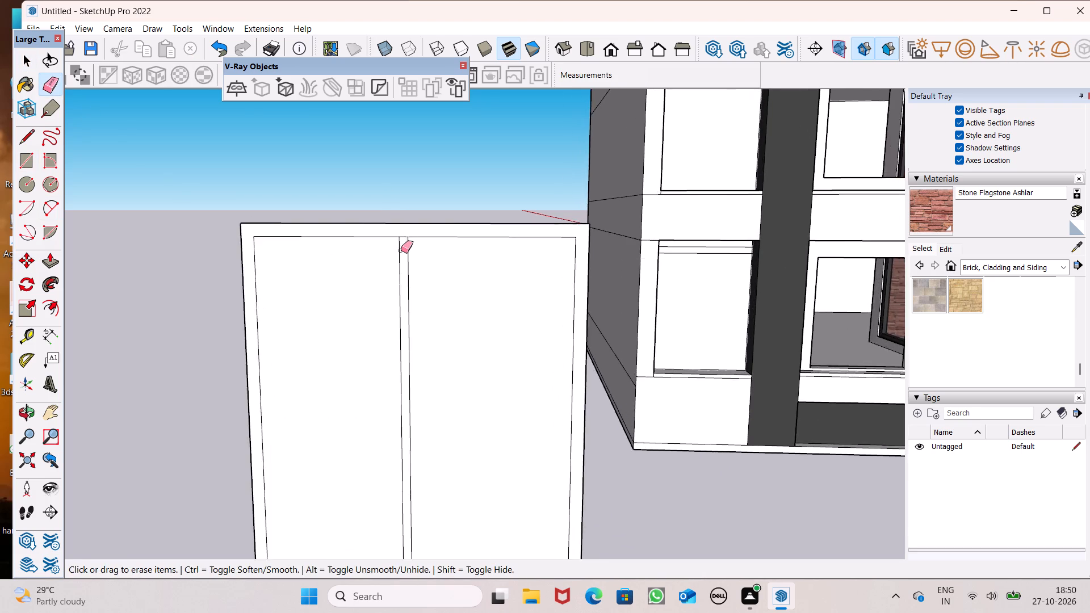
{"action": "scroll", "coordinate": [403, 249], "scroll_direction": "up", "scroll_amount": 6}
{"action": "left_click_drag", "start_coordinate": [403, 234], "coordinate": [405, 224]}
{"action": "scroll", "coordinate": [388, 190], "scroll_direction": "down", "scroll_amount": 6}
{"action": "scroll", "coordinate": [422, 287], "scroll_direction": "up", "scroll_amount": 11}
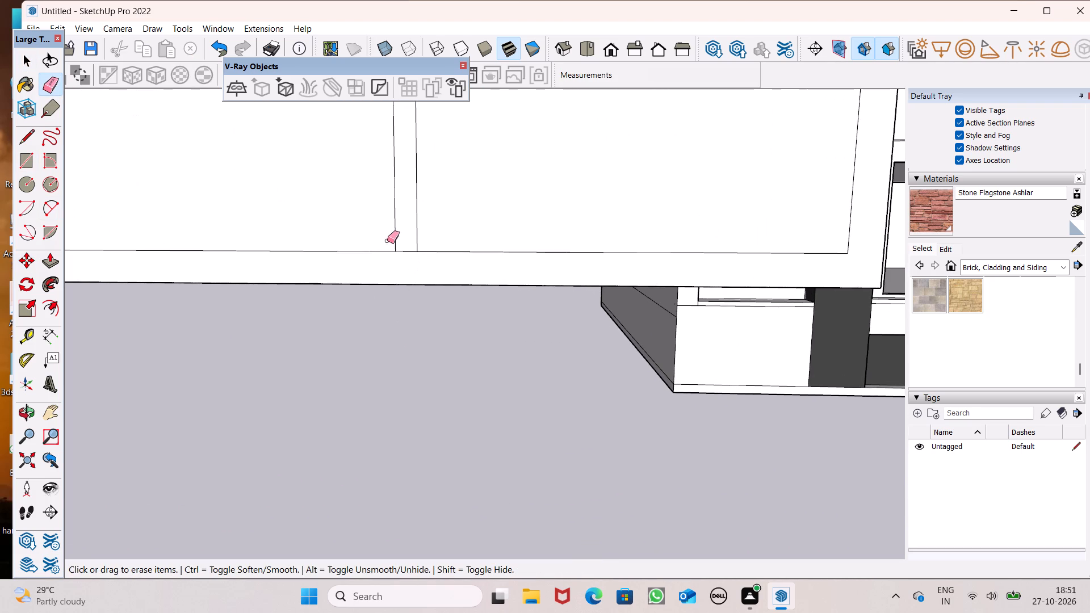
{"action": "left_click_drag", "start_coordinate": [400, 239], "coordinate": [404, 260]}
{"action": "scroll", "coordinate": [358, 318], "scroll_direction": "down", "scroll_amount": 7}
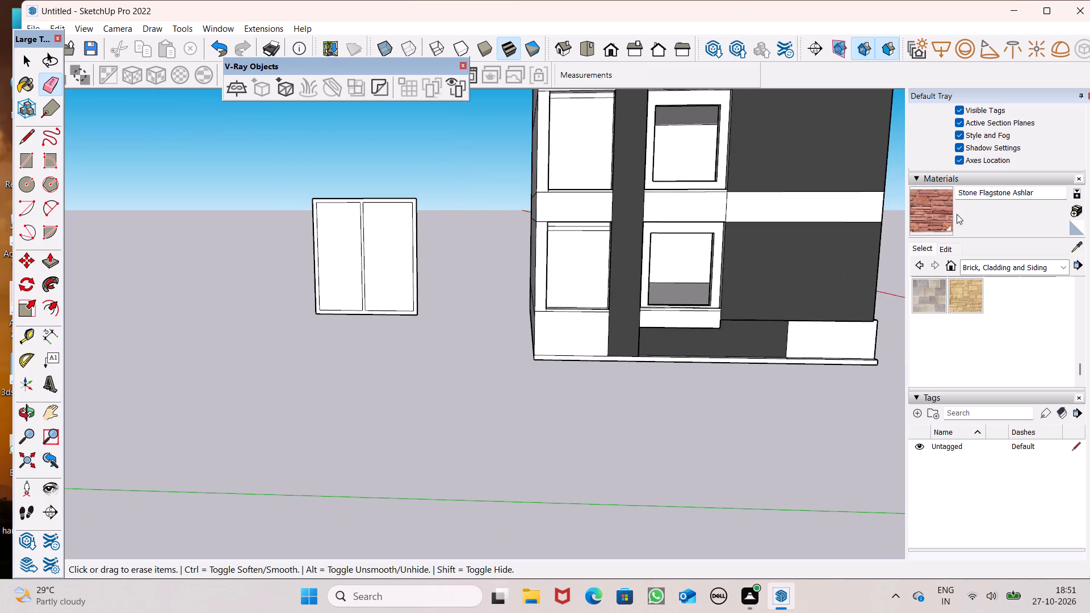
Paint the front of the window frame and mullion with the dark grey Color M07 from the Colors collection.
{"action": "scroll", "coordinate": [1007, 338], "scroll_direction": "up", "scroll_amount": 1}
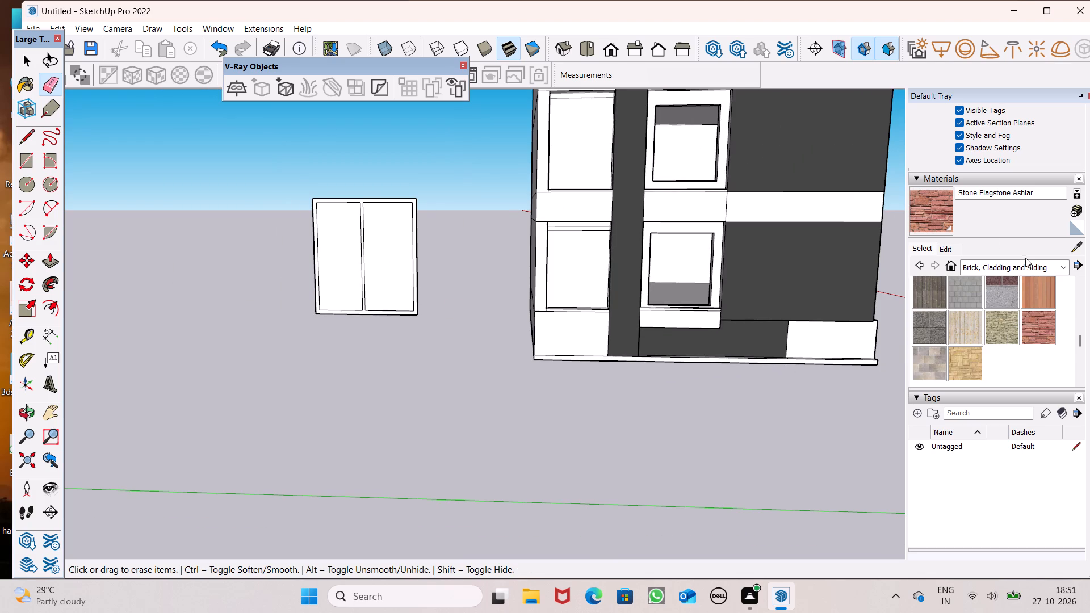
{"action": "left_click", "coordinate": [1025, 271]}
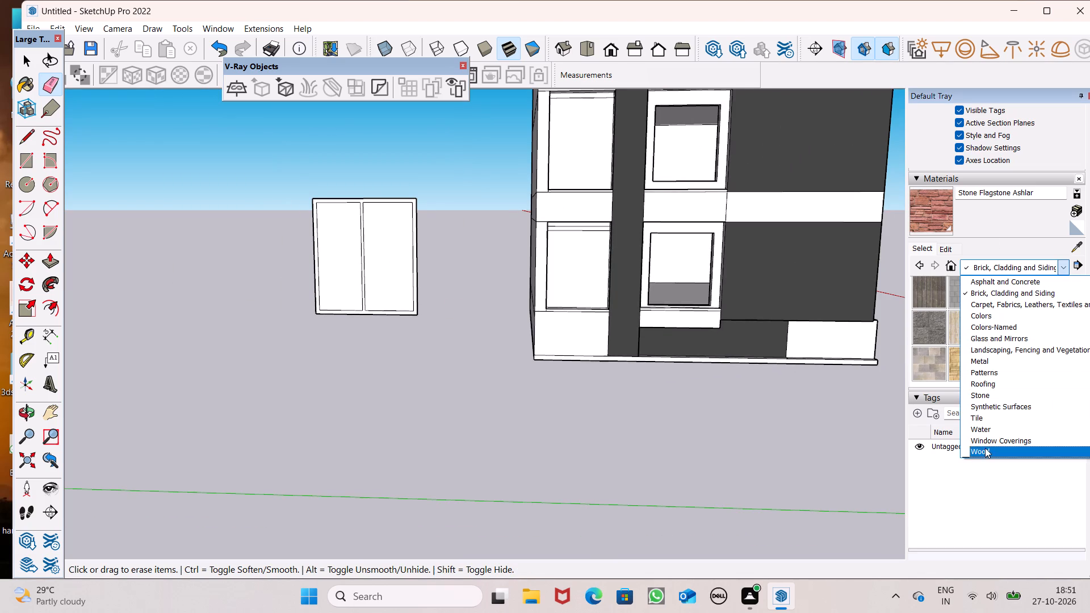
{"action": "left_click", "coordinate": [995, 316]}
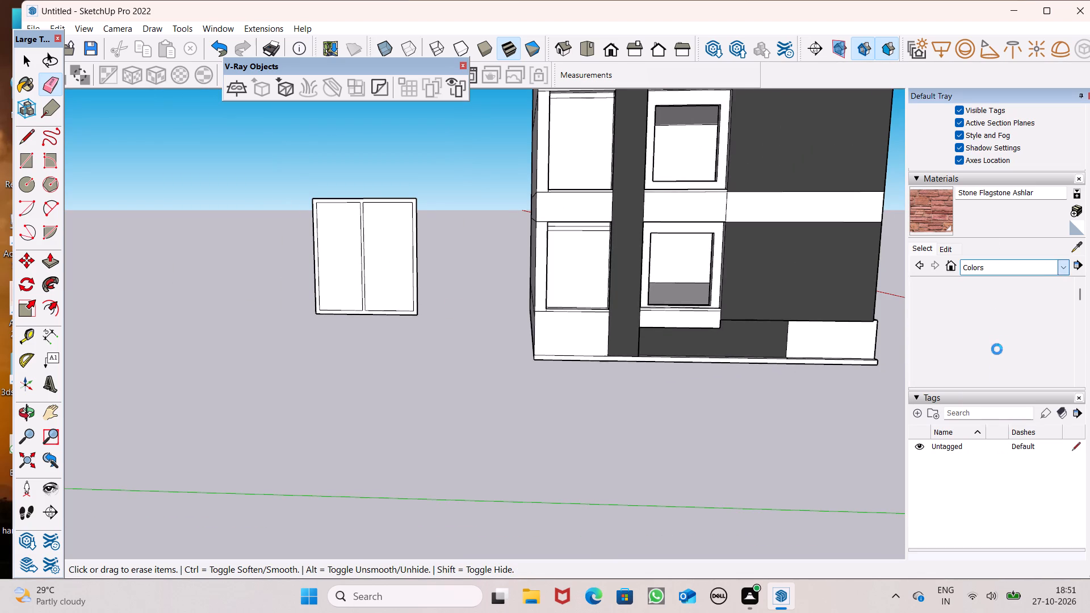
{"action": "scroll", "coordinate": [989, 308], "scroll_direction": "down", "scroll_amount": 10}
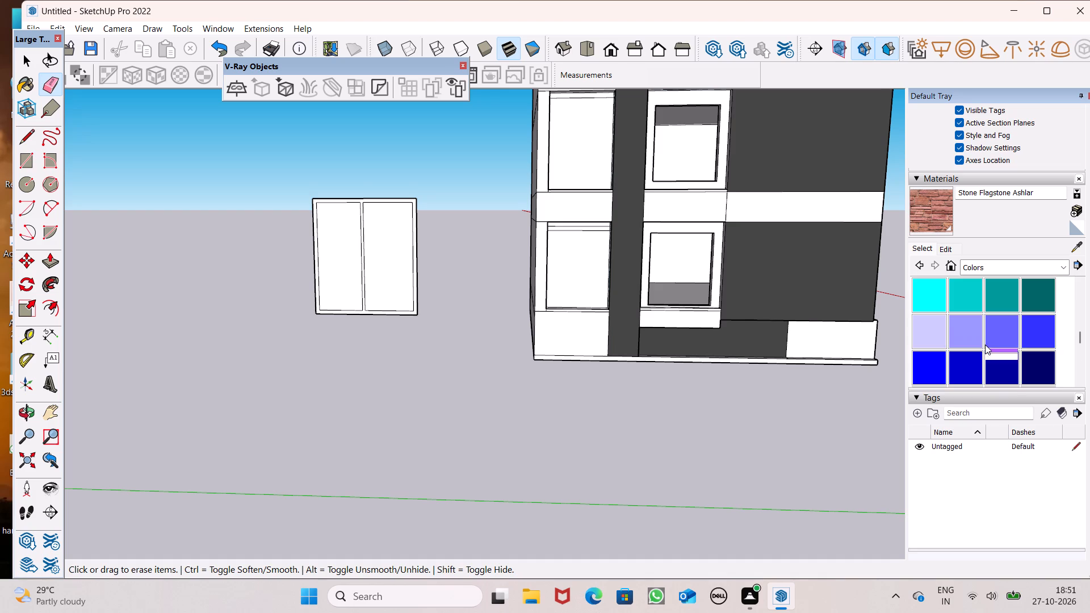
{"action": "scroll", "coordinate": [985, 345], "scroll_direction": "down", "scroll_amount": 4}
{"action": "scroll", "coordinate": [1008, 317], "scroll_direction": "up", "scroll_amount": 1}
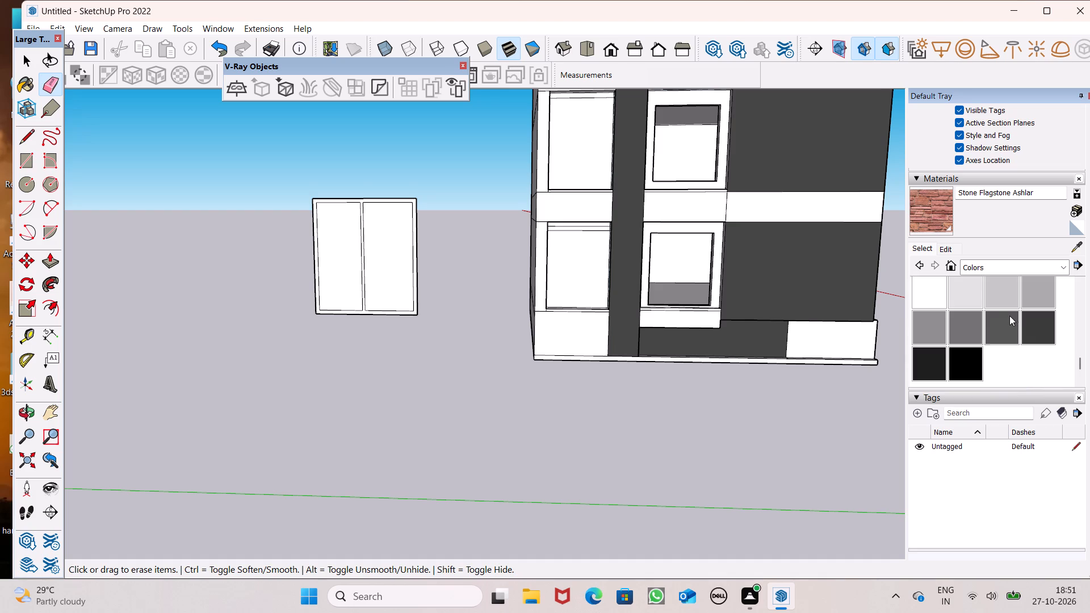
{"action": "left_click", "coordinate": [1038, 322]}
{"action": "scroll", "coordinate": [433, 317], "scroll_direction": "up", "scroll_amount": 7}
{"action": "scroll", "coordinate": [363, 318], "scroll_direction": "down", "scroll_amount": 2}
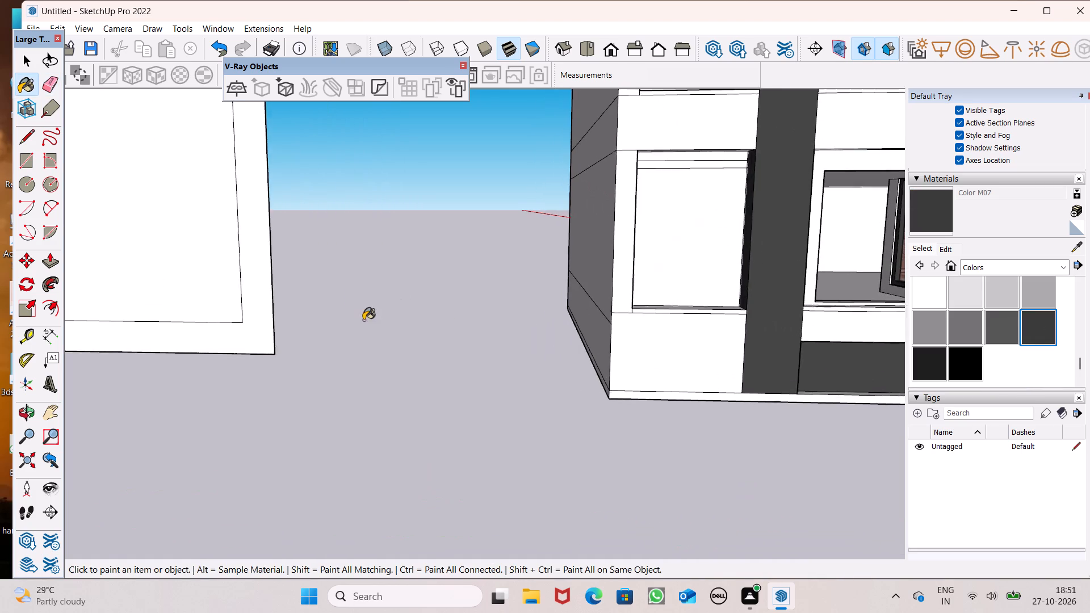
{"action": "scroll", "coordinate": [363, 320], "scroll_direction": "down", "scroll_amount": 1}
{"action": "scroll", "coordinate": [311, 319], "scroll_direction": "up", "scroll_amount": 3}
{"action": "left_click", "coordinate": [330, 328]}
{"action": "scroll", "coordinate": [417, 368], "scroll_direction": "down", "scroll_amount": 6}
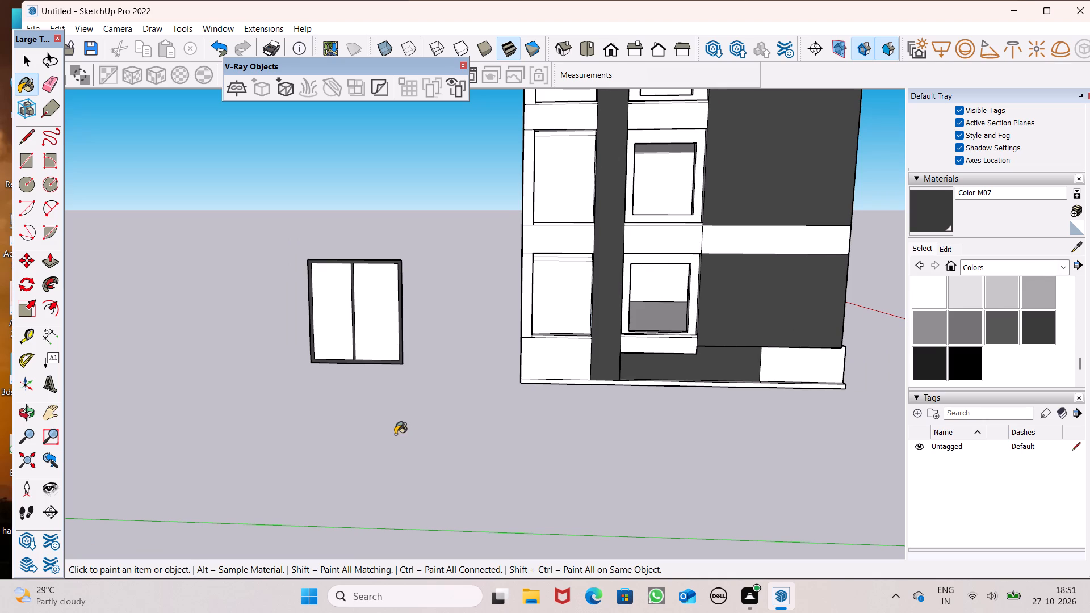
Paint the back side of the window frame with the same dark grey Color M07.
{"action": "middle_click_drag", "start_coordinate": [394, 433], "coordinate": [145, 489]}
{"action": "scroll", "coordinate": [146, 489], "scroll_direction": "up", "scroll_amount": 1}
{"action": "scroll", "coordinate": [299, 353], "scroll_direction": "down", "scroll_amount": 7}
{"action": "scroll", "coordinate": [187, 341], "scroll_direction": "down", "scroll_amount": 1}
{"action": "scroll", "coordinate": [115, 362], "scroll_direction": "up", "scroll_amount": 7}
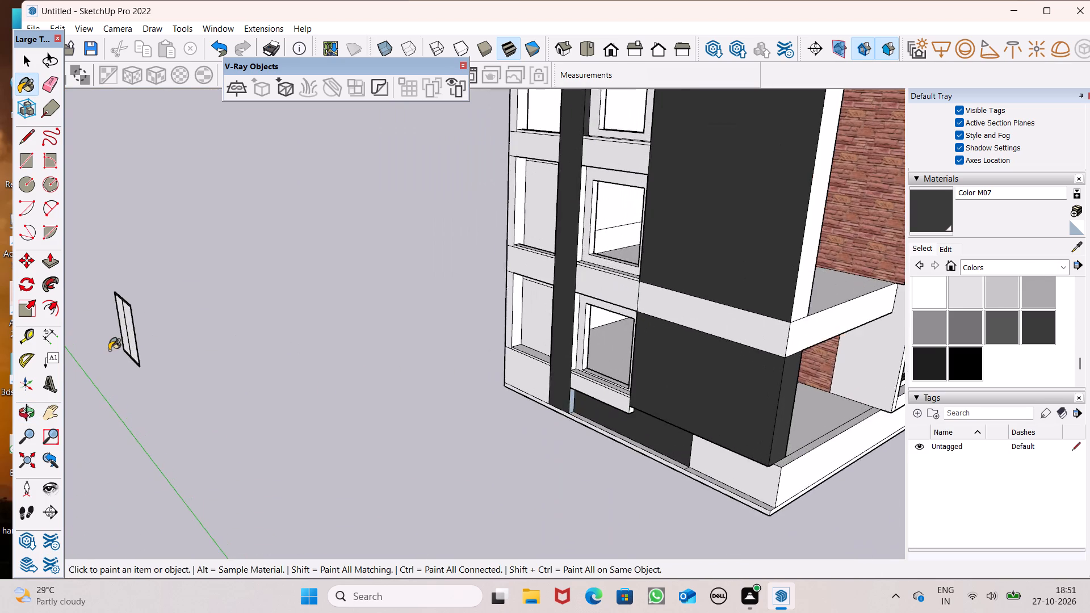
{"action": "scroll", "coordinate": [109, 350], "scroll_direction": "up", "scroll_amount": 8}
{"action": "middle_click_drag", "start_coordinate": [159, 401], "coordinate": [0, 401]}
{"action": "scroll", "coordinate": [115, 361], "scroll_direction": "up", "scroll_amount": 8}
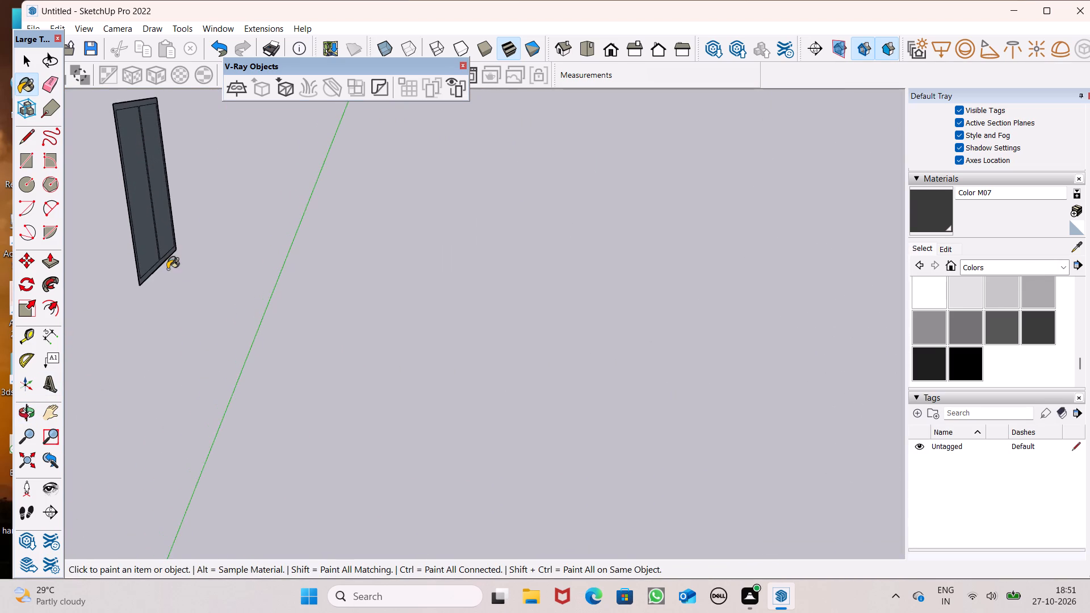
{"action": "scroll", "coordinate": [167, 269], "scroll_direction": "up", "scroll_amount": 14}
{"action": "left_click", "coordinate": [127, 295]}
{"action": "scroll", "coordinate": [185, 338], "scroll_direction": "up", "scroll_amount": 1}
{"action": "middle_click_drag", "start_coordinate": [202, 347], "coordinate": [634, 409]}
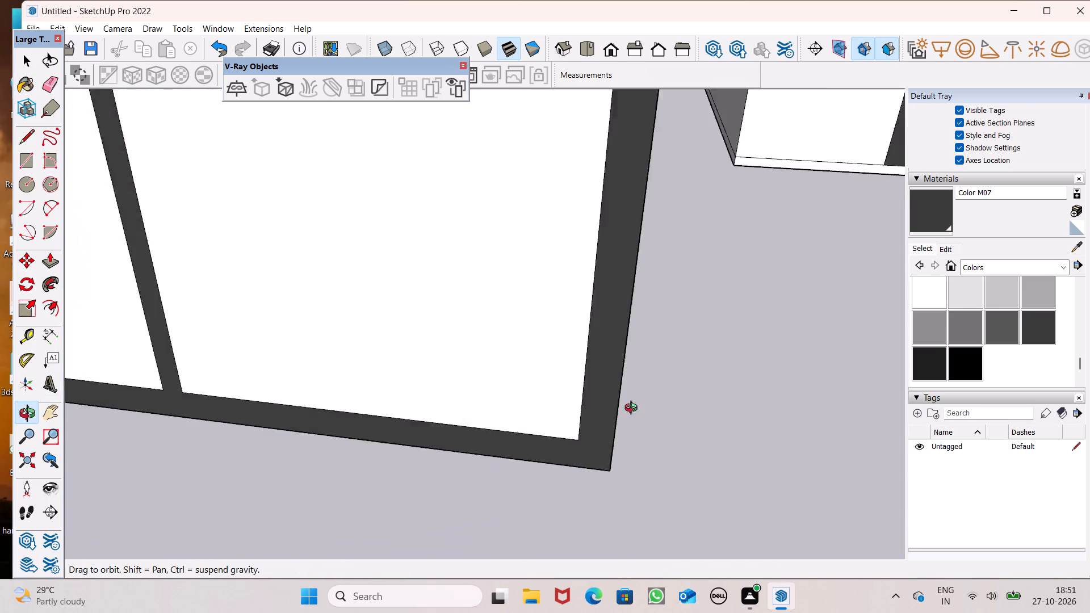
{"action": "middle_click_drag", "start_coordinate": [634, 409], "coordinate": [669, 386]}
{"action": "scroll", "coordinate": [507, 372], "scroll_direction": "up", "scroll_amount": 1}
{"action": "scroll", "coordinate": [502, 372], "scroll_direction": "down", "scroll_amount": 6}
Paint both window panes with Translucent Glass Gray from the Glass and Mirrors collection.
{"action": "left_click", "coordinate": [1027, 264]}
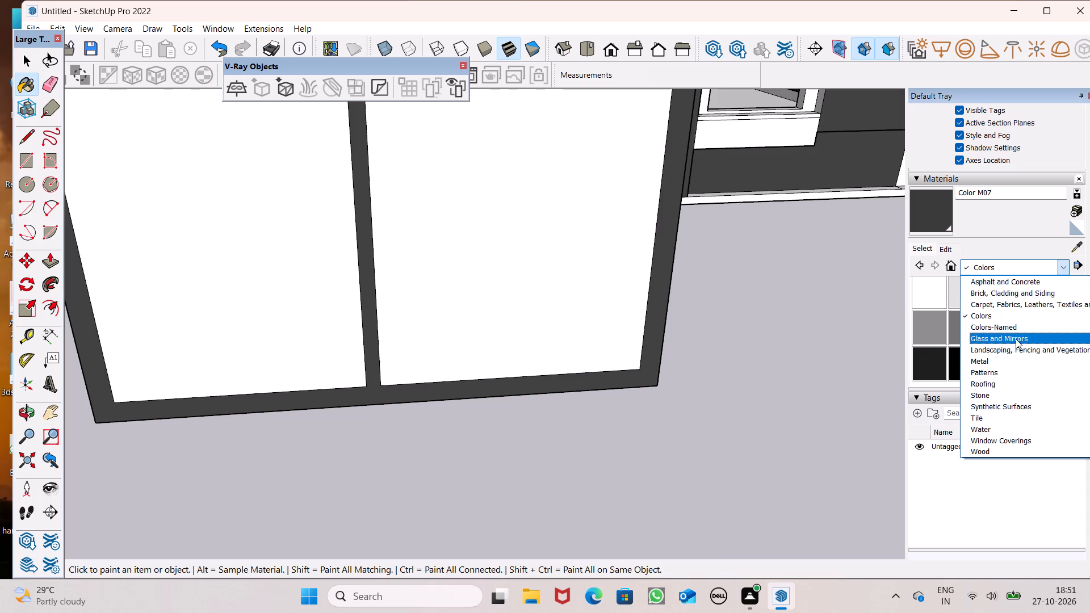
{"action": "left_click", "coordinate": [1017, 339]}
{"action": "left_click", "coordinate": [1041, 330]}
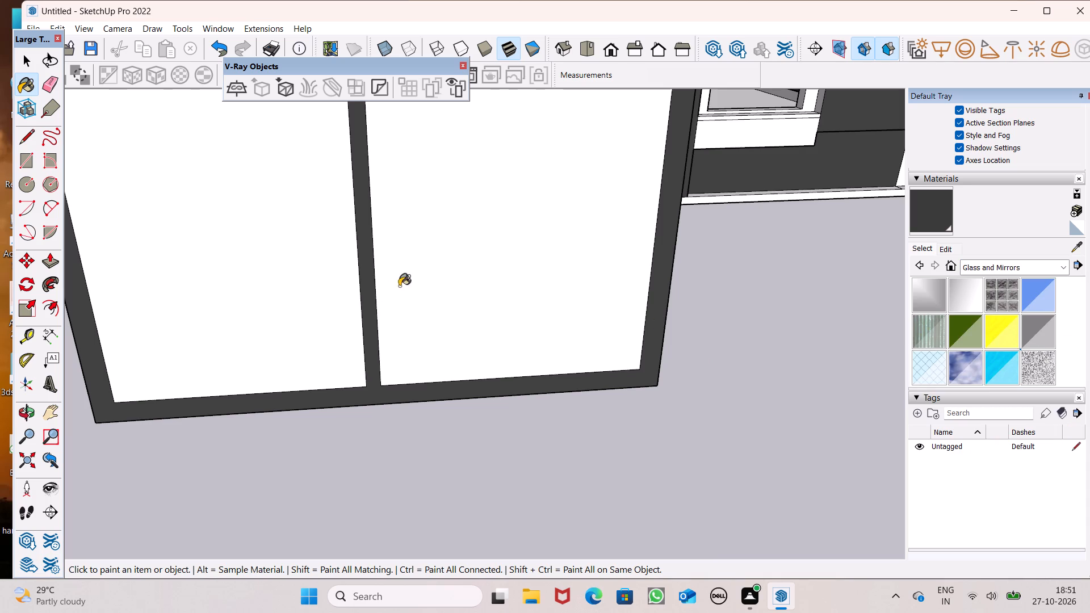
{"action": "left_click_drag", "start_coordinate": [401, 284], "coordinate": [410, 284]}
{"action": "left_click", "coordinate": [225, 271]}
Extrude the window frame and mullion face about 2 inches from the back side to give the frame thickness.
{"action": "scroll", "coordinate": [322, 410], "scroll_direction": "down", "scroll_amount": 7}
{"action": "middle_click_drag", "start_coordinate": [375, 415], "coordinate": [387, 381]}
{"action": "scroll", "coordinate": [380, 414], "scroll_direction": "up", "scroll_amount": 2}
{"action": "key", "text": "space"}
{"action": "scroll", "coordinate": [387, 381], "scroll_direction": "down", "scroll_amount": 4}
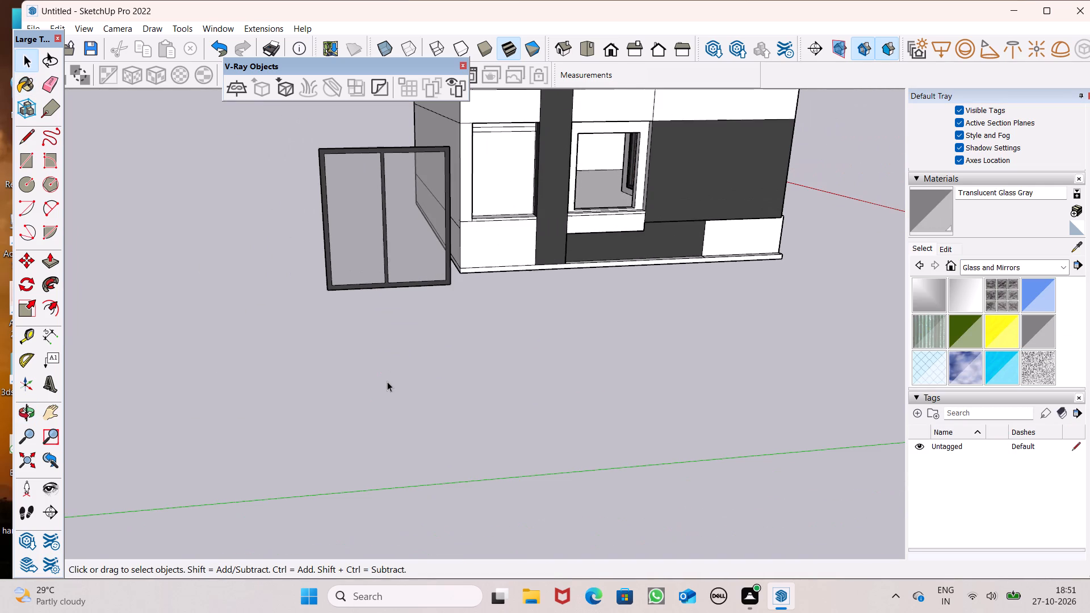
{"action": "key", "text": "space"}
{"action": "scroll", "coordinate": [441, 371], "scroll_direction": "down", "scroll_amount": 3}
{"action": "middle_click_drag", "start_coordinate": [398, 335], "coordinate": [580, 415]}
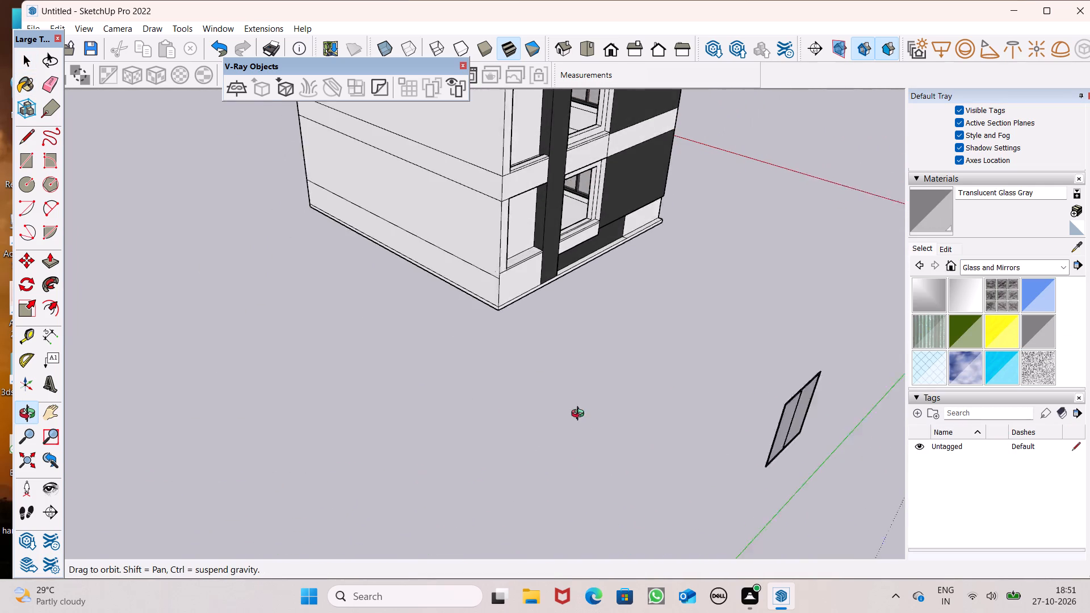
{"action": "middle_click_drag", "start_coordinate": [580, 415], "coordinate": [599, 415]}
{"action": "scroll", "coordinate": [599, 415], "scroll_direction": "up", "scroll_amount": 1}
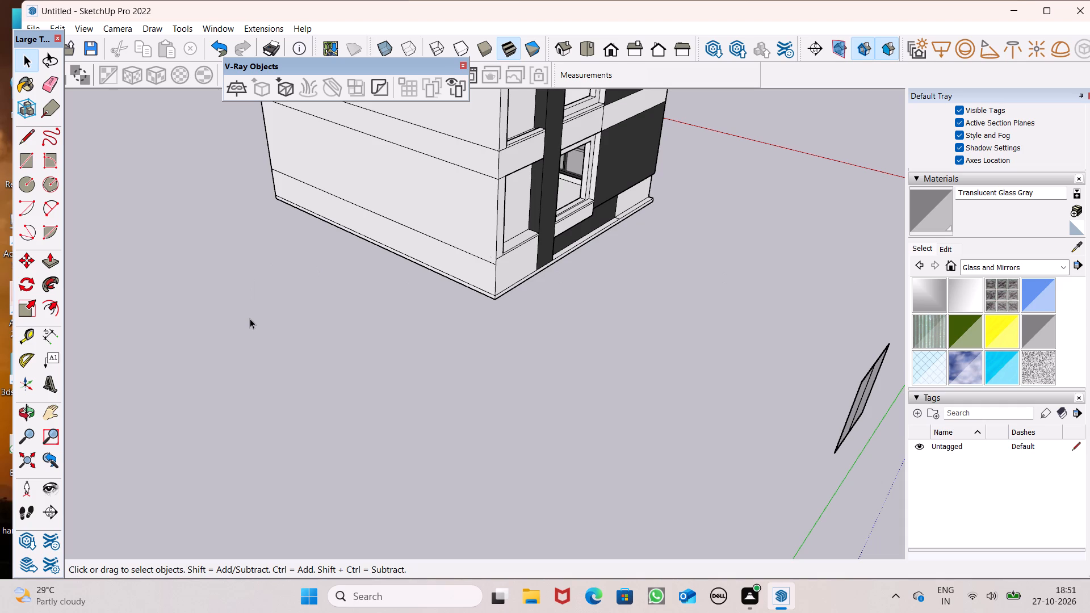
{"action": "left_click", "coordinate": [43, 255]}
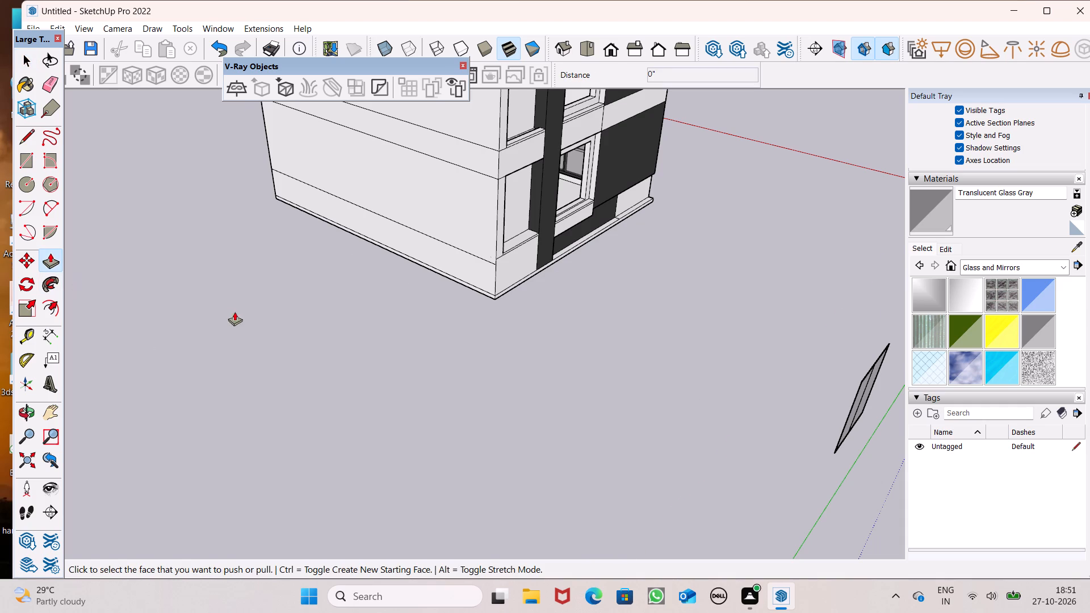
{"action": "scroll", "coordinate": [234, 312], "scroll_direction": "down", "scroll_amount": 5}
{"action": "middle_click_drag", "start_coordinate": [483, 395], "coordinate": [741, 424]}
{"action": "scroll", "coordinate": [734, 426], "scroll_direction": "up", "scroll_amount": 1}
{"action": "scroll", "coordinate": [714, 323], "scroll_direction": "up", "scroll_amount": 7}
{"action": "scroll", "coordinate": [728, 262], "scroll_direction": "up", "scroll_amount": 4}
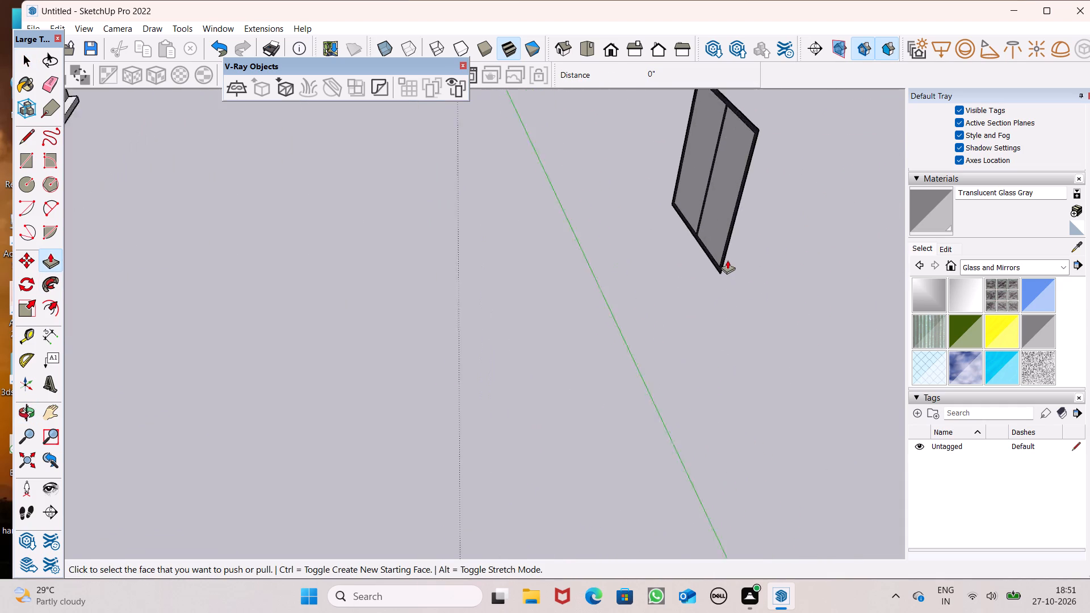
{"action": "scroll", "coordinate": [727, 260], "scroll_direction": "up", "scroll_amount": 13}
{"action": "left_click_drag", "start_coordinate": [708, 284], "coordinate": [699, 289]}
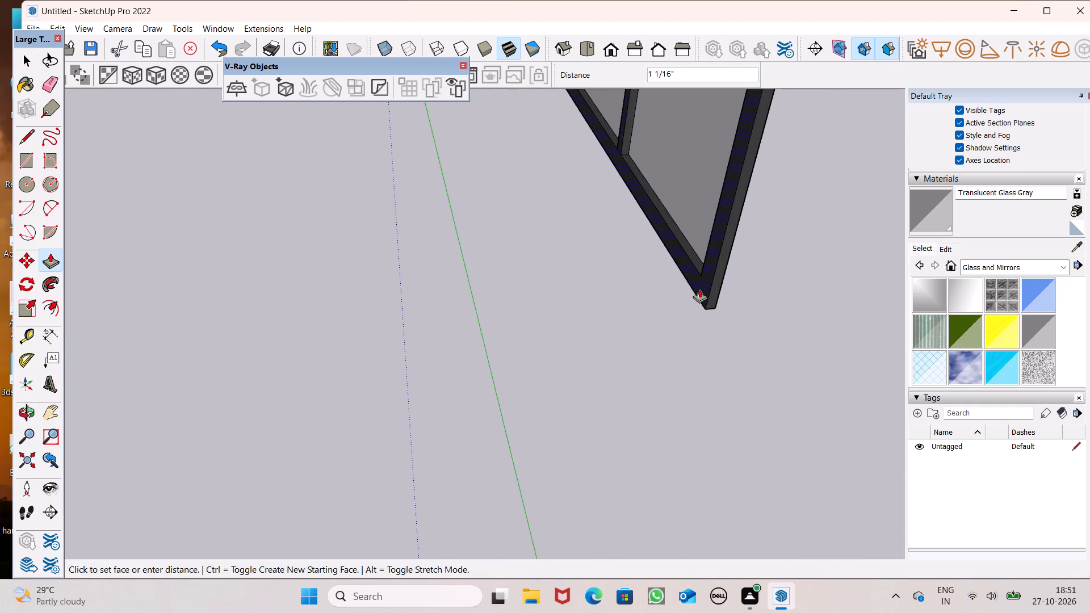
{"action": "left_click_drag", "start_coordinate": [699, 289], "coordinate": [690, 293]}
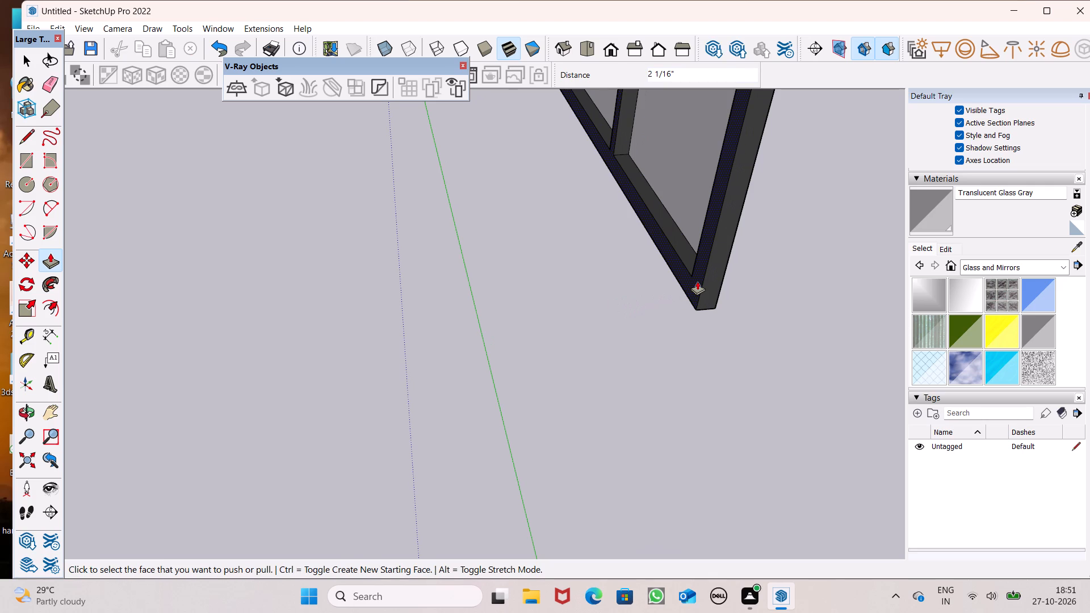
{"action": "left_click_drag", "start_coordinate": [697, 281], "coordinate": [691, 285]}
{"action": "scroll", "coordinate": [468, 339], "scroll_direction": "down", "scroll_amount": 6}
{"action": "key", "text": "space"}
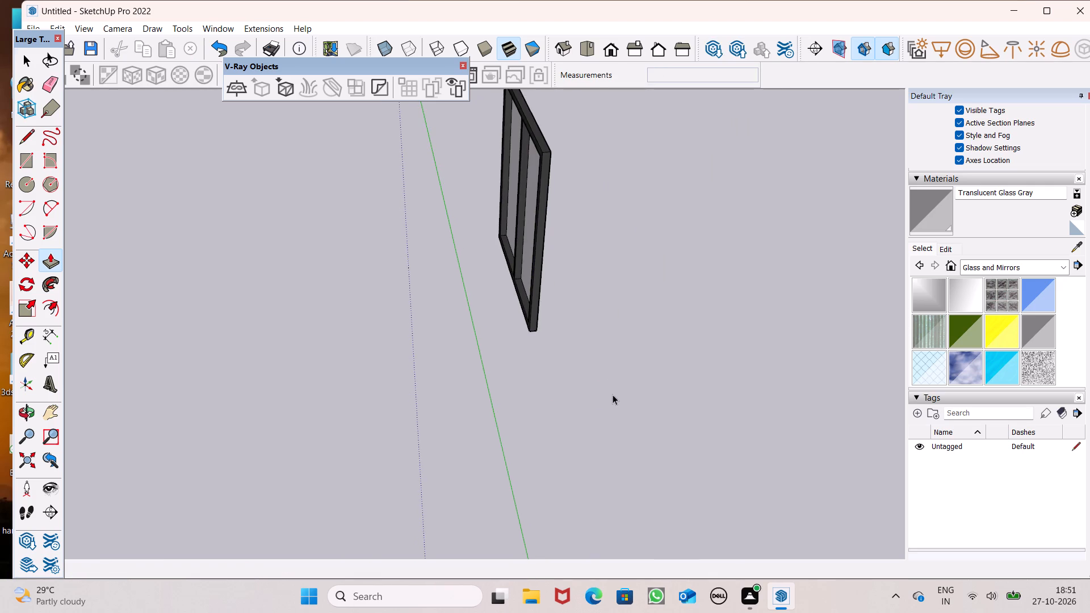
Select the whole two-pane window, frame and glass, and make it a group.
{"action": "middle_click_drag", "start_coordinate": [611, 396], "coordinate": [122, 409]}
{"action": "middle_click_drag", "start_coordinate": [102, 404], "coordinate": [72, 396]}
{"action": "middle_click", "coordinate": [72, 396]}
{"action": "scroll", "coordinate": [521, 368], "scroll_direction": "down", "scroll_amount": 7}
{"action": "scroll", "coordinate": [620, 333], "scroll_direction": "up", "scroll_amount": 4}
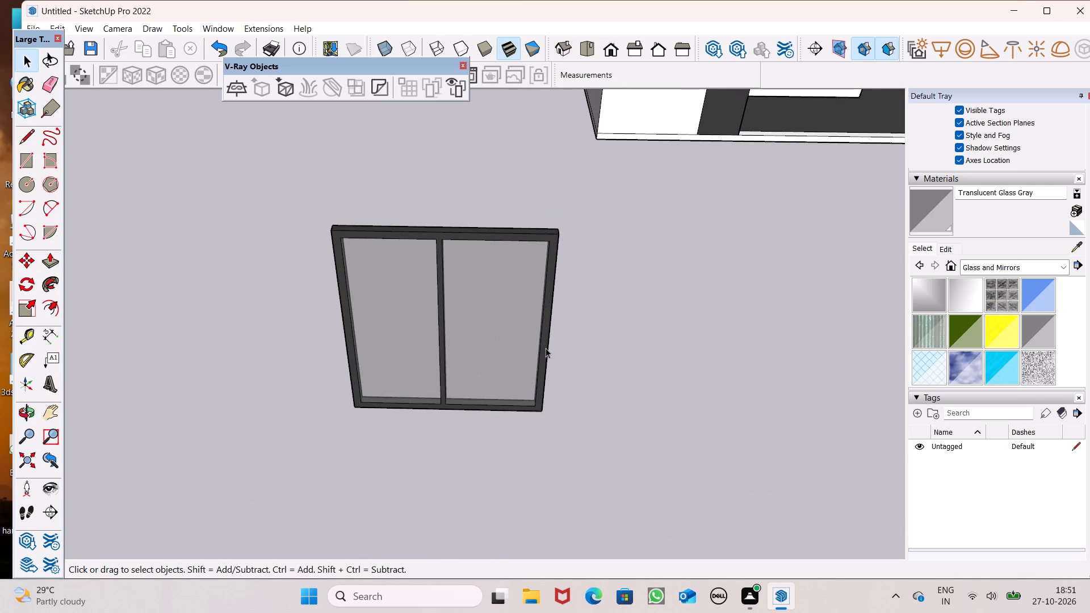
{"action": "triple_click", "coordinate": [498, 348]}
{"action": "left_click", "coordinate": [498, 347]}
{"action": "right_click", "coordinate": [498, 347]}
{"action": "left_click", "coordinate": [573, 188]}
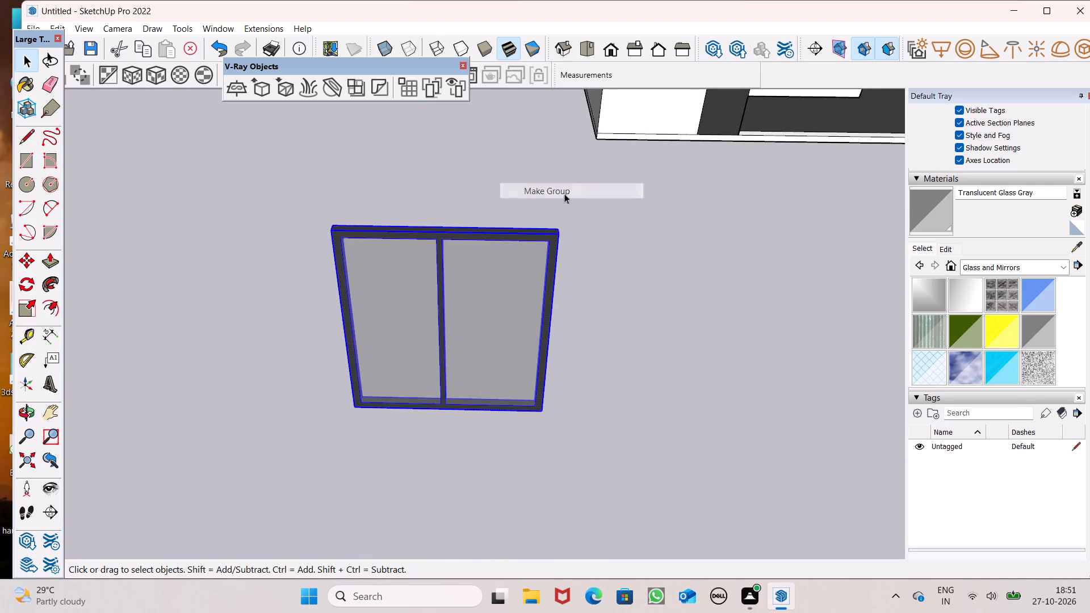
Move the window group from the open ground over to the lowest framed opening beside the dark pillar.
{"action": "scroll", "coordinate": [426, 464], "scroll_direction": "down", "scroll_amount": 11}
{"action": "scroll", "coordinate": [406, 417], "scroll_direction": "down", "scroll_amount": 2}
{"action": "key", "text": "m"}
{"action": "key", "text": "Return"}
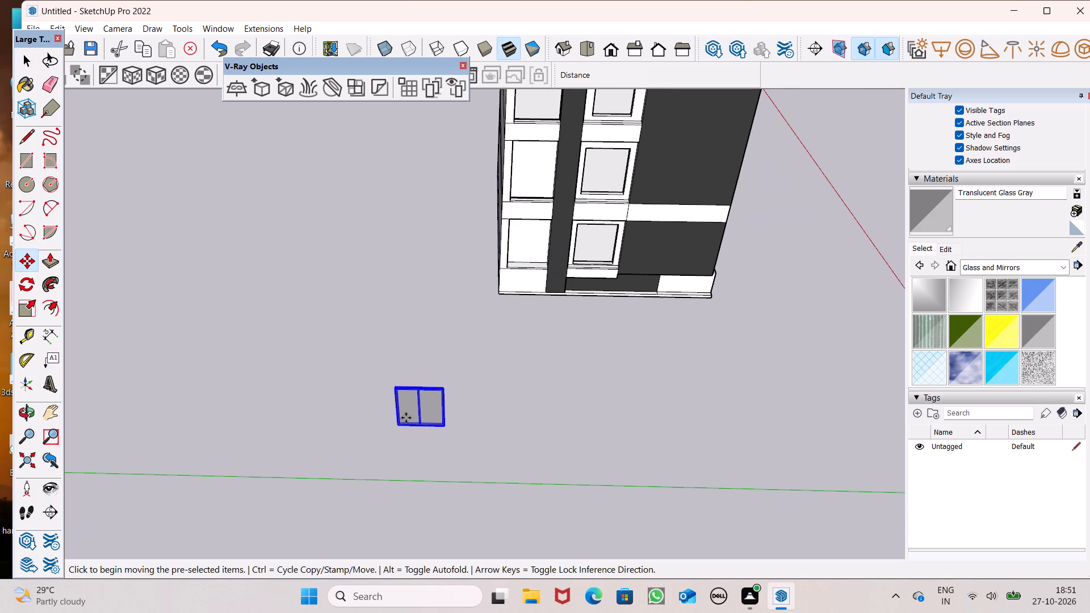
{"action": "scroll", "coordinate": [413, 429], "scroll_direction": "up", "scroll_amount": 1}
{"action": "left_click_drag", "start_coordinate": [445, 426], "coordinate": [446, 426]}
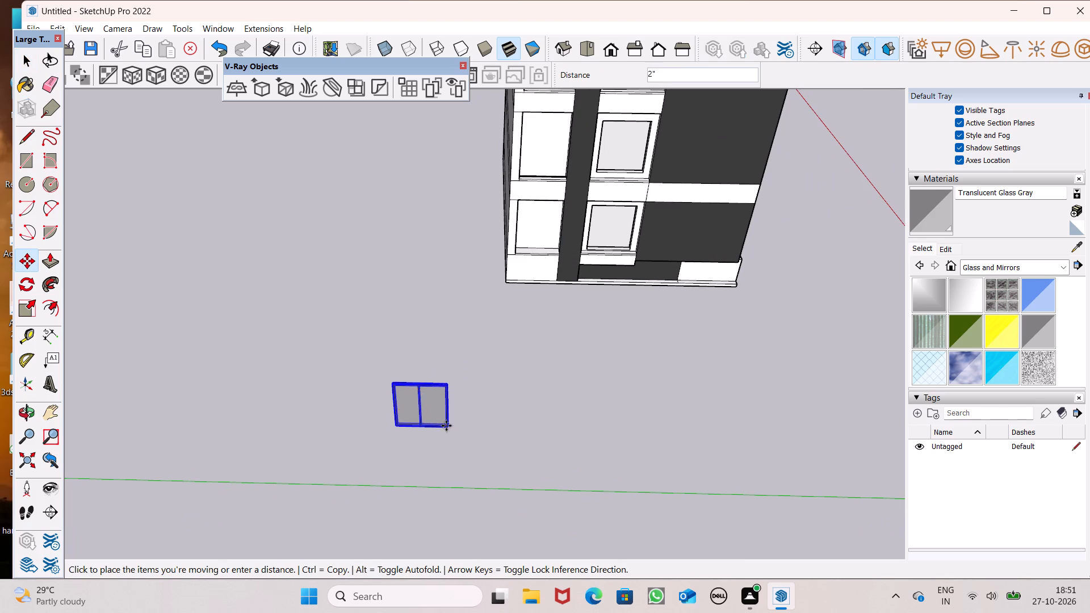
{"action": "left_click_drag", "start_coordinate": [446, 426], "coordinate": [626, 242]}
{"action": "scroll", "coordinate": [620, 241], "scroll_direction": "up", "scroll_amount": 9}
{"action": "scroll", "coordinate": [686, 380], "scroll_direction": "up", "scroll_amount": 3}
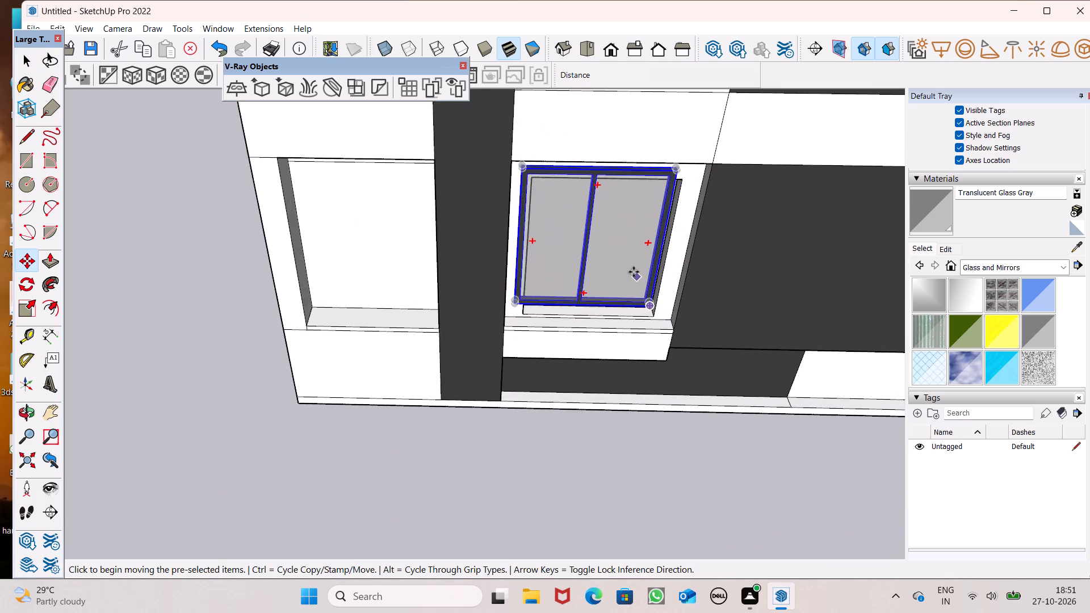
Move the window group by its lower corner onto the matching lower inner corner of the opening.
{"action": "scroll", "coordinate": [634, 272], "scroll_direction": "up", "scroll_amount": 11}
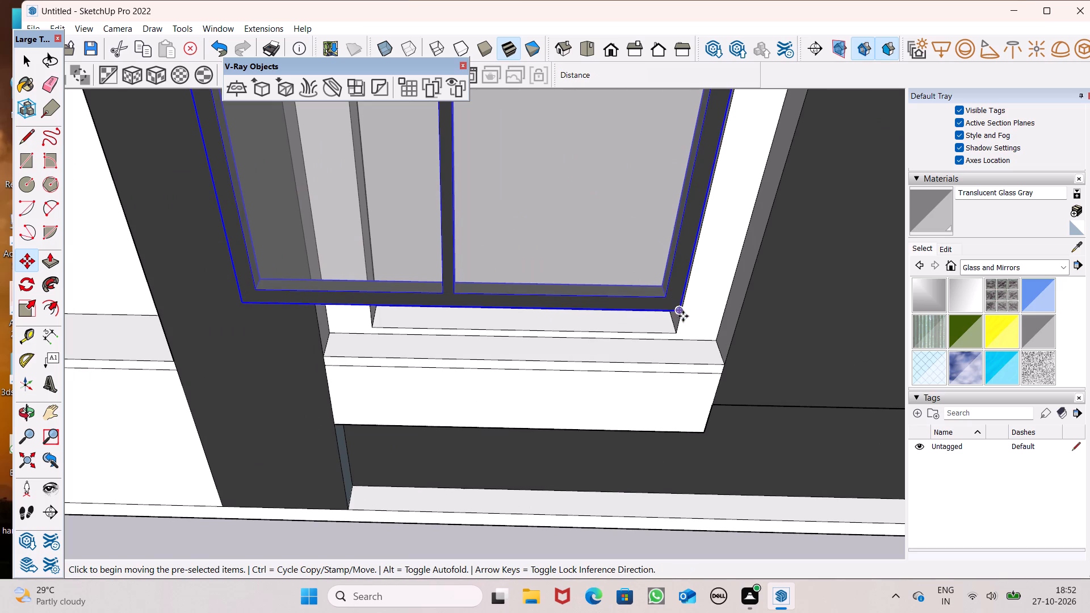
{"action": "scroll", "coordinate": [686, 321], "scroll_direction": "up", "scroll_amount": 1}
{"action": "middle_click_drag", "start_coordinate": [686, 321], "coordinate": [699, 243]}
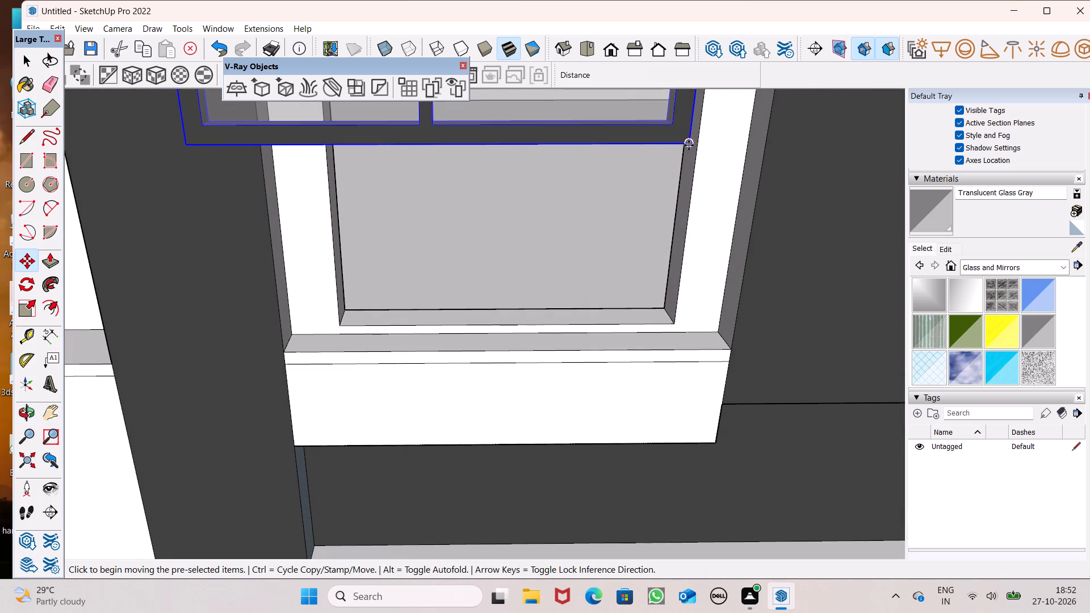
{"action": "left_click_drag", "start_coordinate": [689, 145], "coordinate": [671, 320]}
Scale the window group to fit the lowest framed opening beside the dark pillar.
{"action": "scroll", "coordinate": [668, 367], "scroll_direction": "down", "scroll_amount": 3}
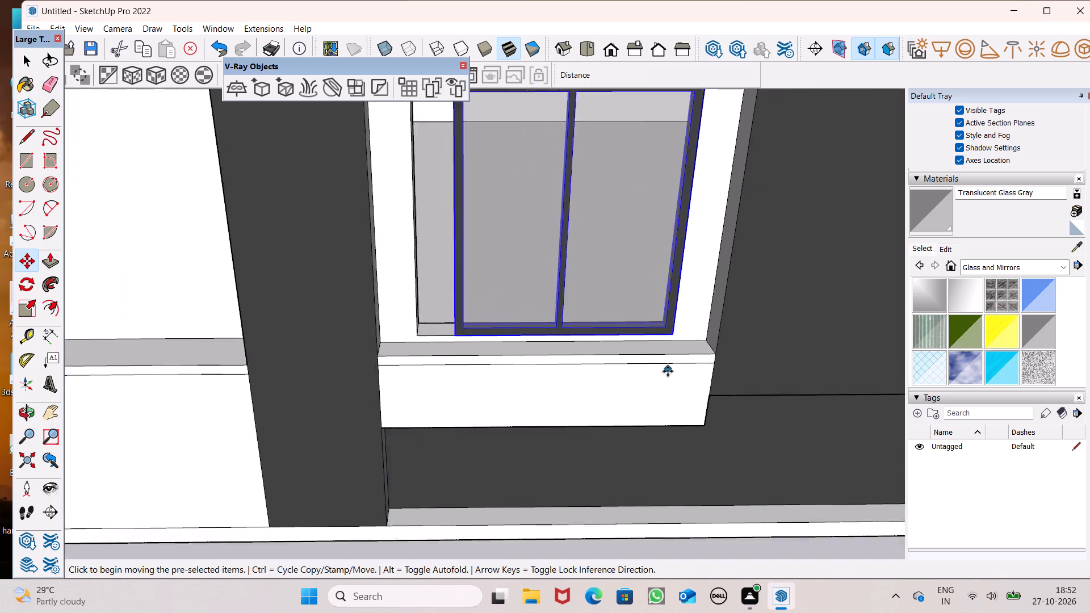
{"action": "scroll", "coordinate": [668, 371], "scroll_direction": "down", "scroll_amount": 3}
{"action": "scroll", "coordinate": [618, 343], "scroll_direction": "down", "scroll_amount": 4}
{"action": "middle_click_drag", "start_coordinate": [617, 344], "coordinate": [755, 498]}
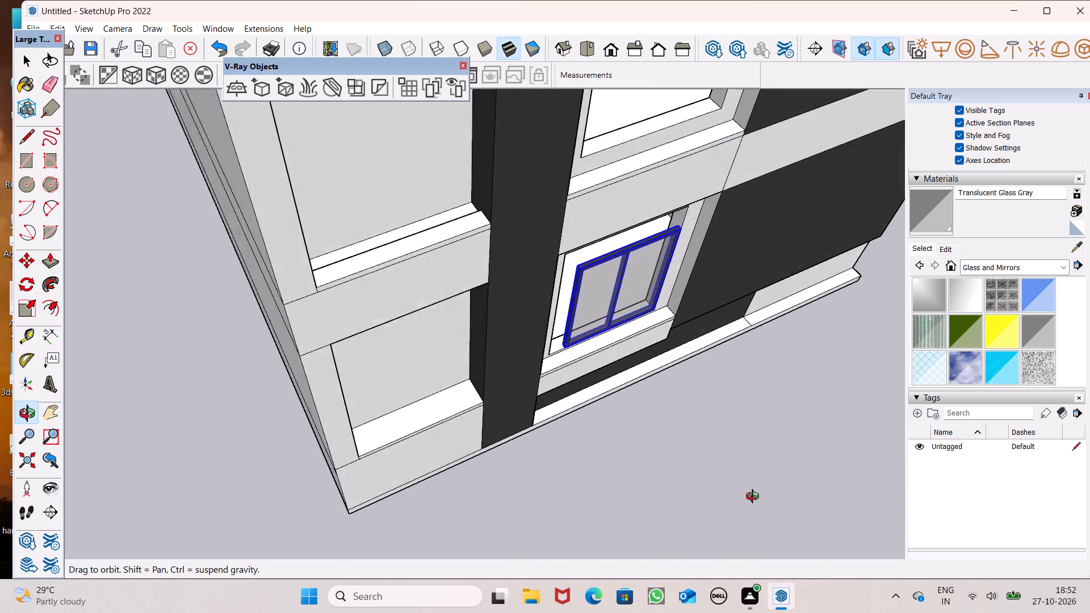
{"action": "middle_click_drag", "start_coordinate": [755, 498], "coordinate": [767, 508]}
{"action": "left_click_drag", "start_coordinate": [53, 266], "coordinate": [60, 265]}
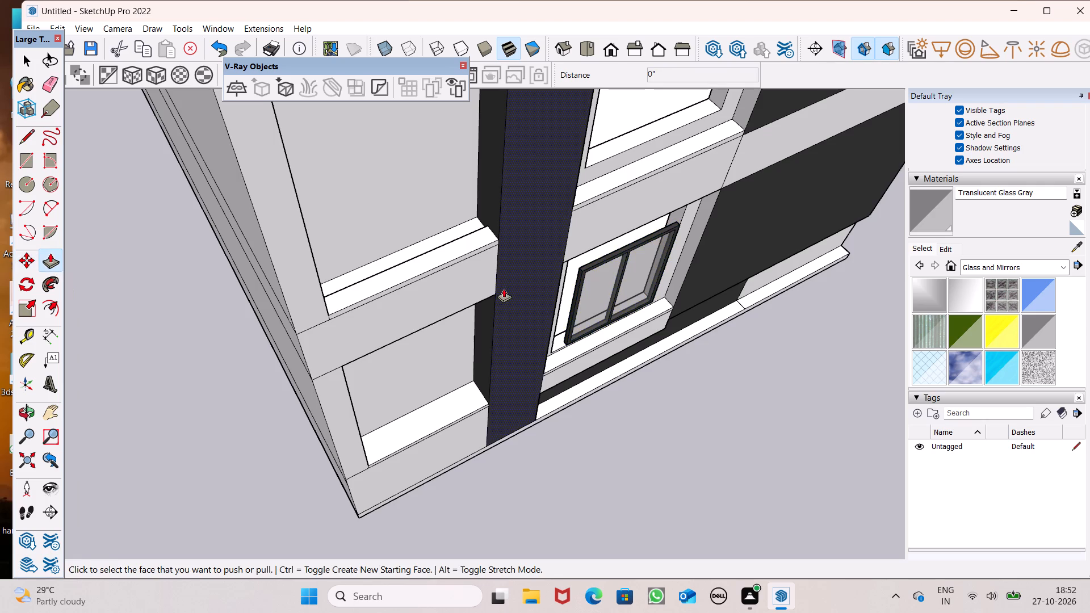
{"action": "scroll", "coordinate": [516, 285], "scroll_direction": "up", "scroll_amount": 6}
{"action": "key", "text": "space"}
{"action": "left_click", "coordinate": [635, 306]}
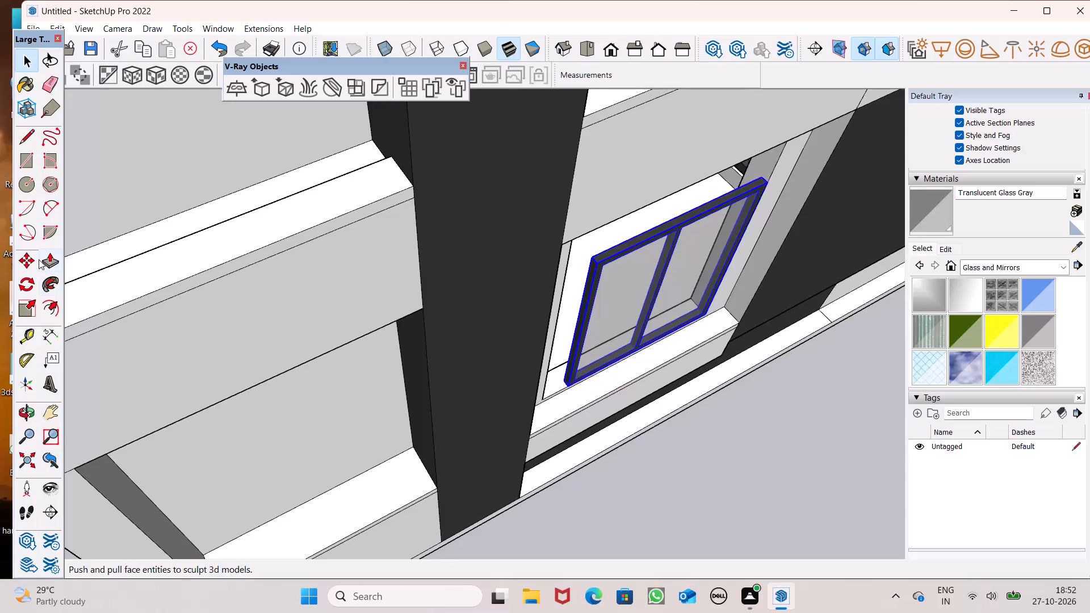
{"action": "left_click", "coordinate": [15, 308]}
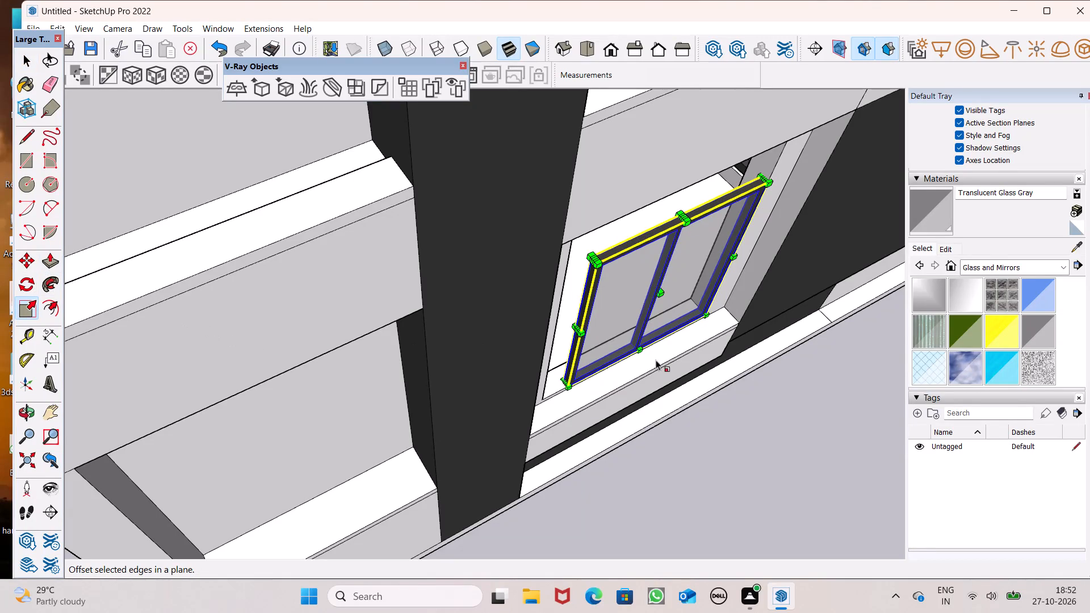
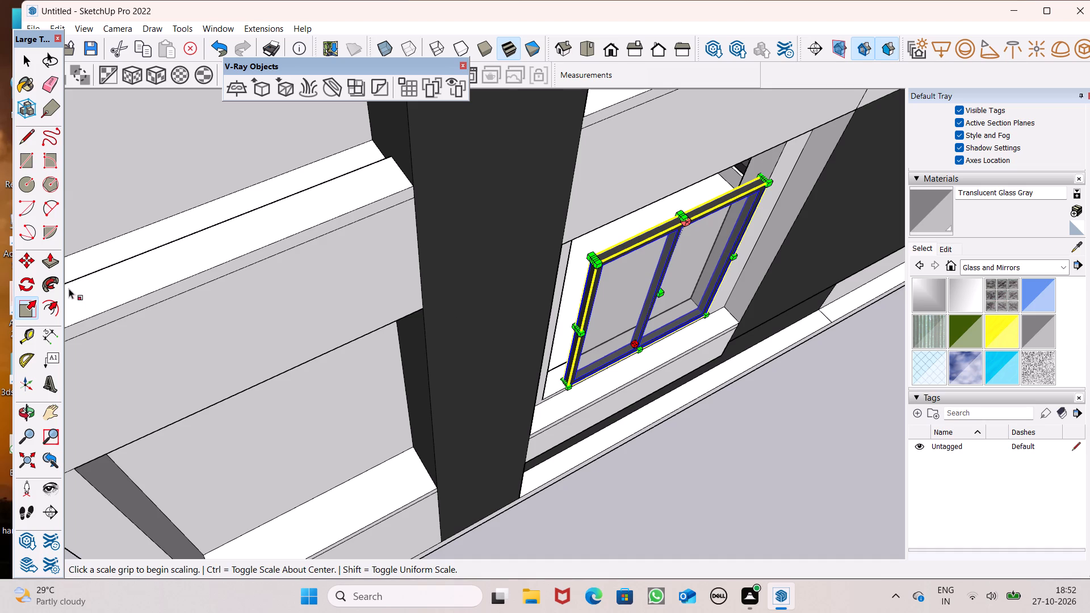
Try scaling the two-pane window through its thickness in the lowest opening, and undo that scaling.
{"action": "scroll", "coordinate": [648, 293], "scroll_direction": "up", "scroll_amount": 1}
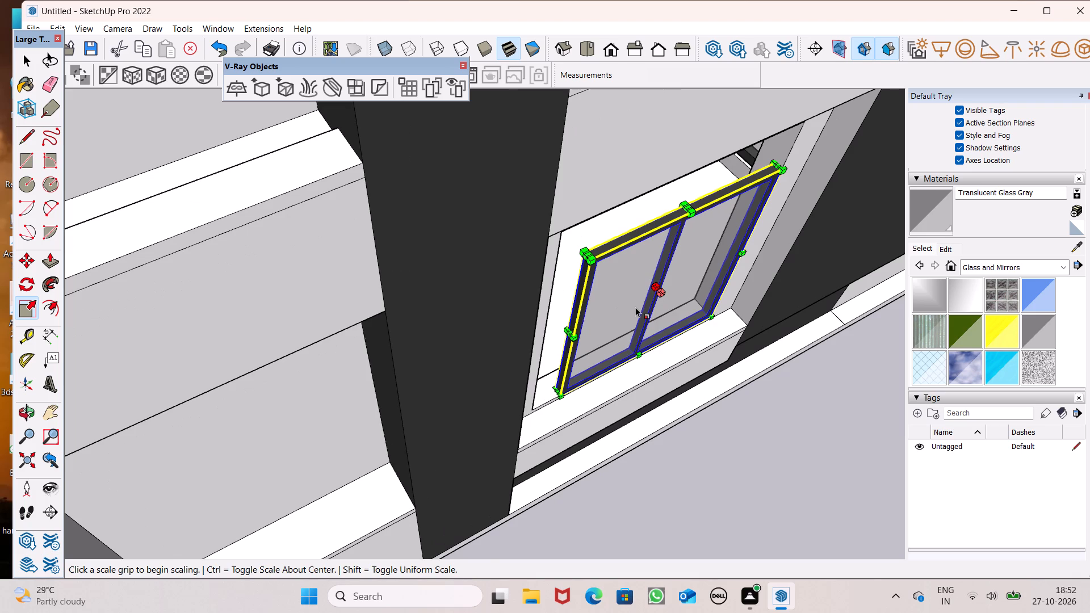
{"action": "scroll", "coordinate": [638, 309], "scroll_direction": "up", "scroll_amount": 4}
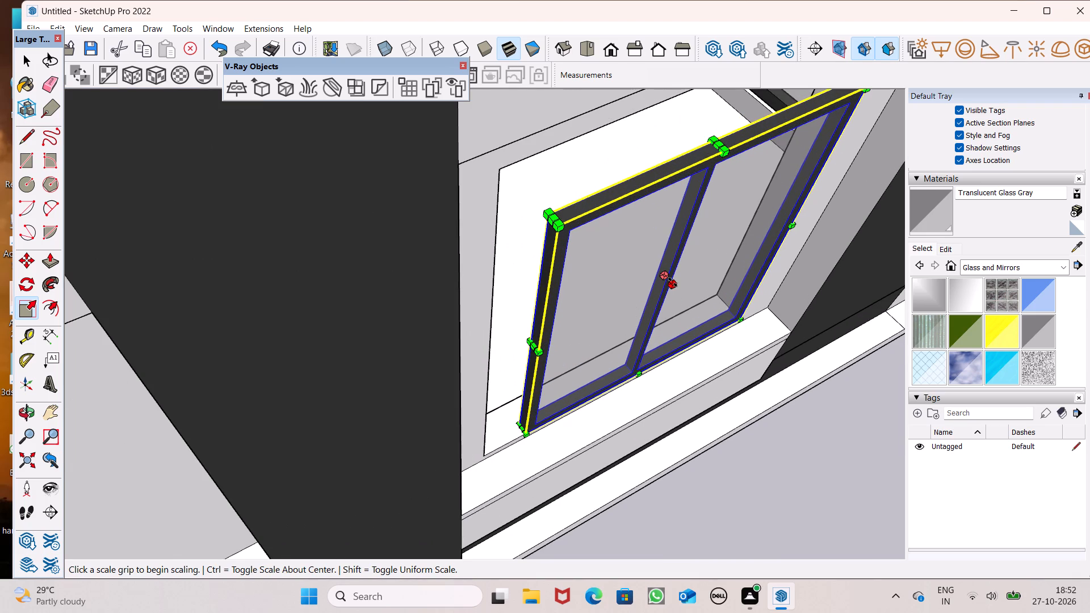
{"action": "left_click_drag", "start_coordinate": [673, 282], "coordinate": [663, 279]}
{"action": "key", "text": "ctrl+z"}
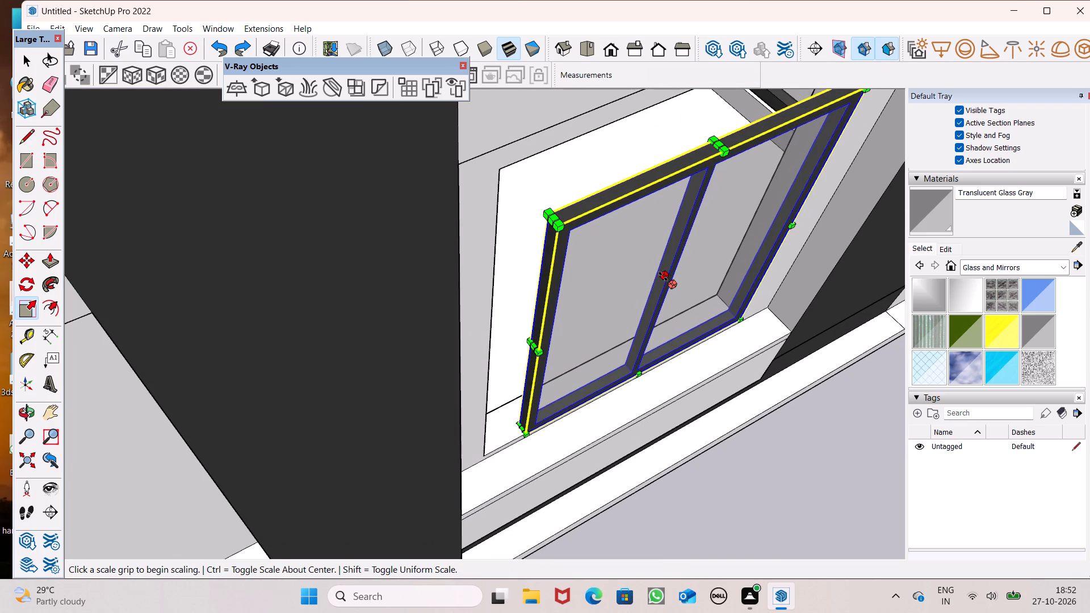
Scale the two-pane window in thickness, height and width to fill the lowest opening beside the dark column, and deselect it.
{"action": "left_click_drag", "start_coordinate": [666, 275], "coordinate": [655, 264]}
{"action": "scroll", "coordinate": [623, 263], "scroll_direction": "down", "scroll_amount": 1}
{"action": "left_click_drag", "start_coordinate": [708, 150], "coordinate": [688, 102]}
{"action": "scroll", "coordinate": [540, 193], "scroll_direction": "down", "scroll_amount": 6}
{"action": "scroll", "coordinate": [540, 245], "scroll_direction": "up", "scroll_amount": 4}
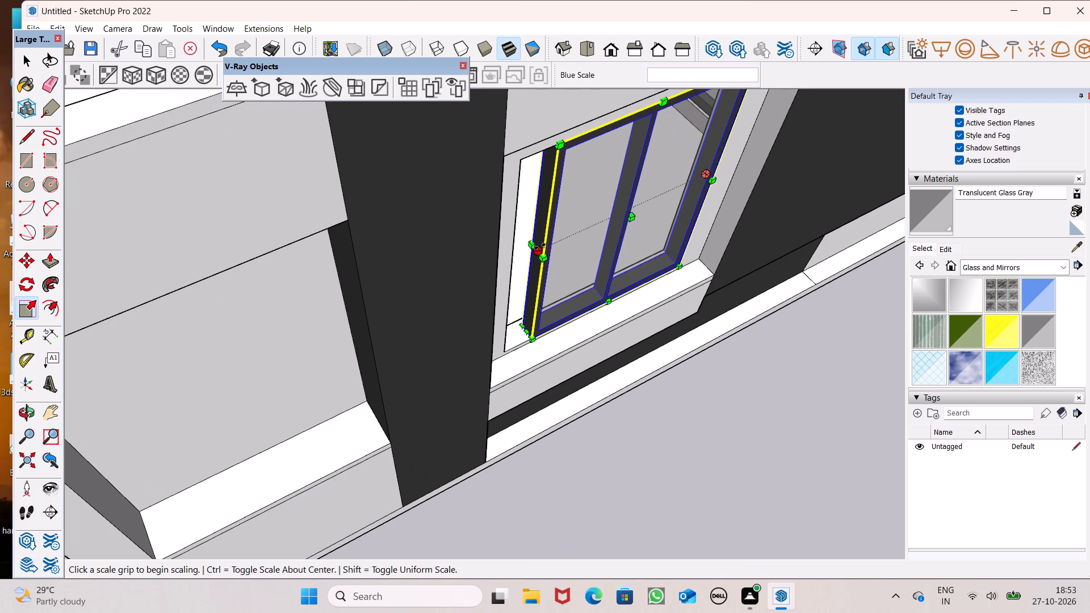
{"action": "left_click_drag", "start_coordinate": [540, 247], "coordinate": [512, 263]}
{"action": "key", "text": "space"}
{"action": "scroll", "coordinate": [480, 226], "scroll_direction": "down", "scroll_amount": 5}
{"action": "middle_click_drag", "start_coordinate": [545, 255], "coordinate": [510, 234]}
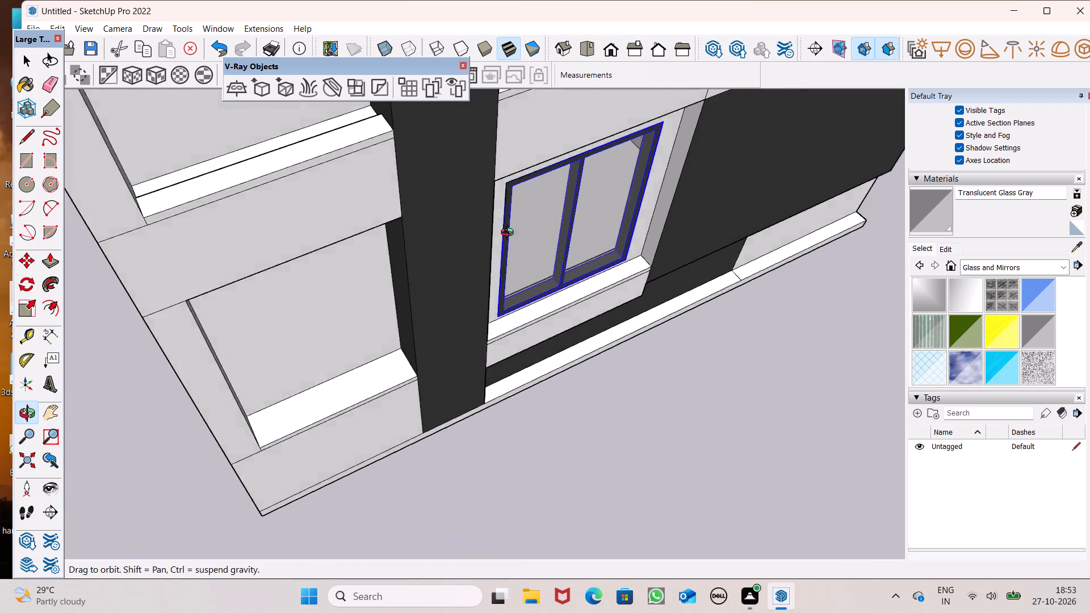
{"action": "middle_click_drag", "start_coordinate": [510, 234], "coordinate": [290, 141]}
{"action": "scroll", "coordinate": [290, 184], "scroll_direction": "down", "scroll_amount": 5}
{"action": "key", "text": "space"}
{"action": "left_click", "coordinate": [239, 393]}
Copy the fitted window straight up into the window opening one floor above.
{"action": "scroll", "coordinate": [328, 321], "scroll_direction": "down", "scroll_amount": 6}
{"action": "middle_click_drag", "start_coordinate": [349, 316], "coordinate": [388, 252]}
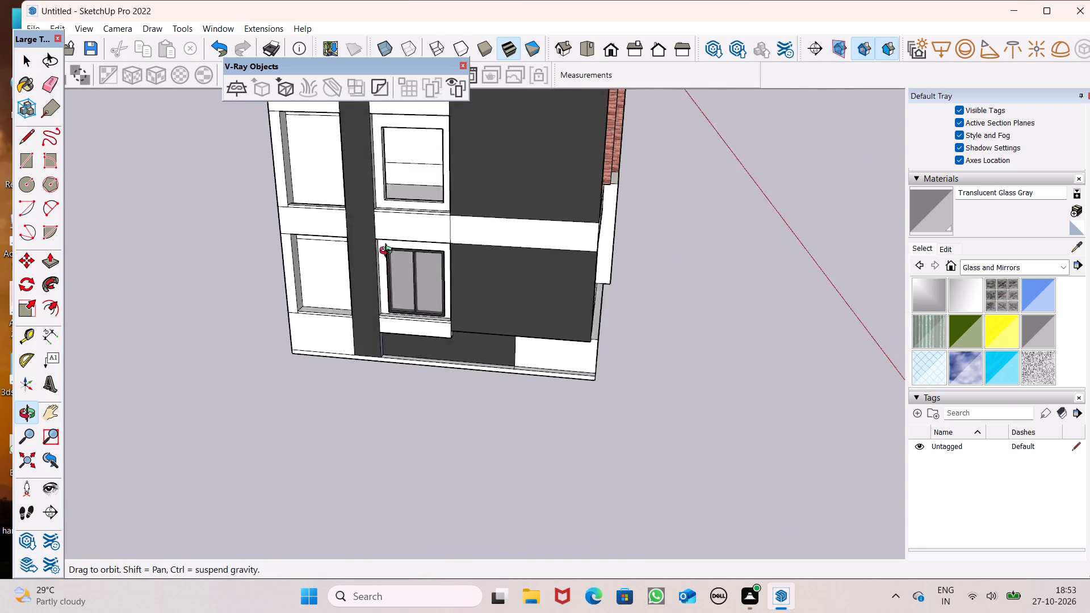
{"action": "middle_click_drag", "start_coordinate": [388, 252], "coordinate": [399, 238]}
{"action": "left_click", "coordinate": [445, 288]}
{"action": "middle_click_drag", "start_coordinate": [450, 330], "coordinate": [517, 343]}
{"action": "left_click", "coordinate": [447, 293]}
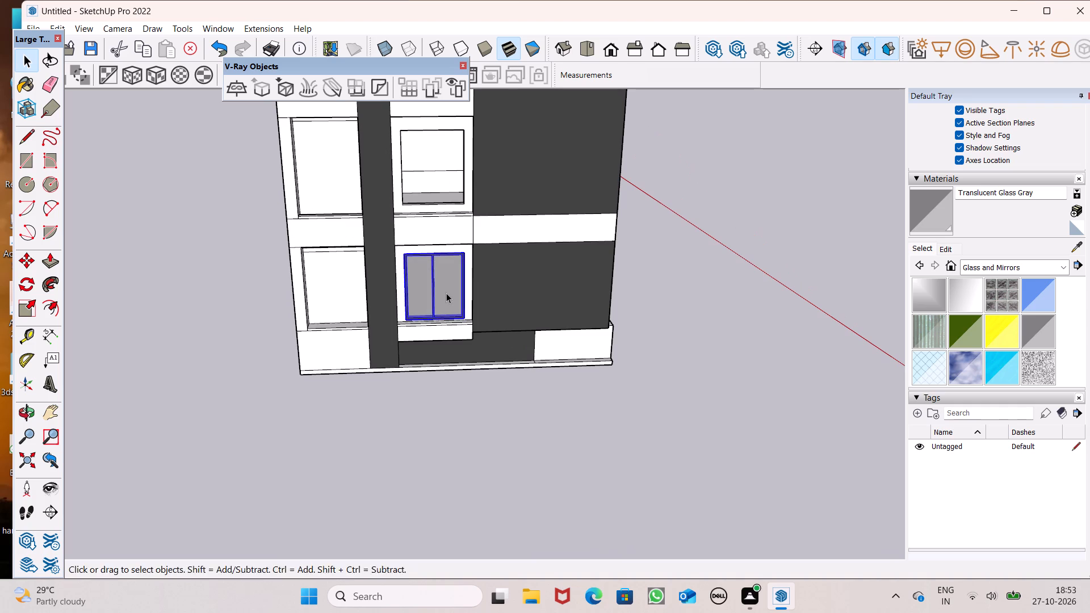
{"action": "scroll", "coordinate": [408, 42], "scroll_direction": "up", "scroll_amount": 5}
{"action": "scroll", "coordinate": [439, 346], "scroll_direction": "down", "scroll_amount": 5}
{"action": "scroll", "coordinate": [447, 175], "scroll_direction": "up", "scroll_amount": 4}
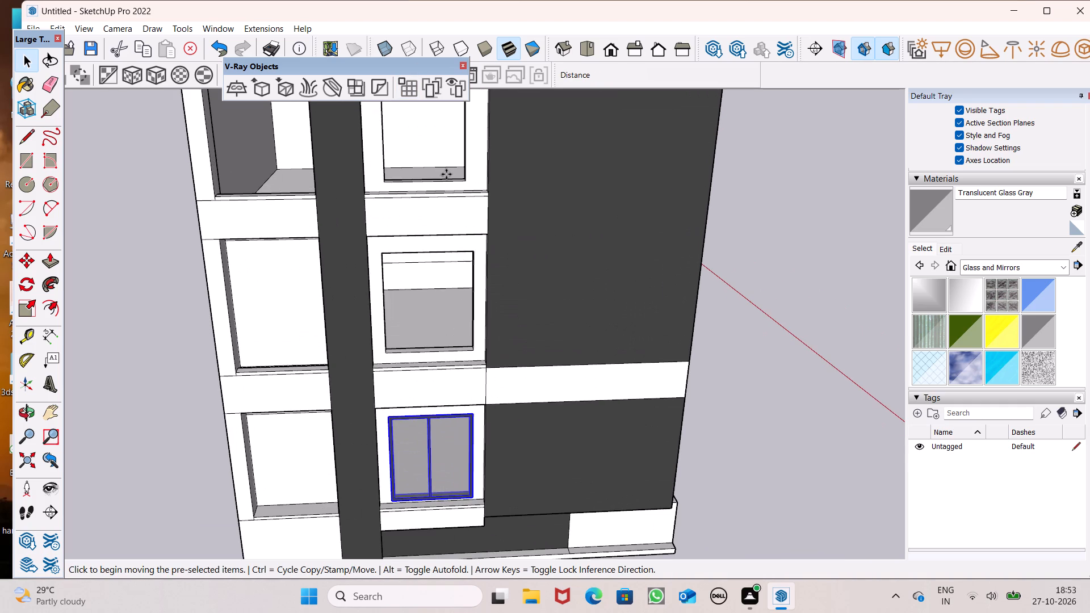
{"action": "key", "text": "m"}
{"action": "key", "text": "Return"}
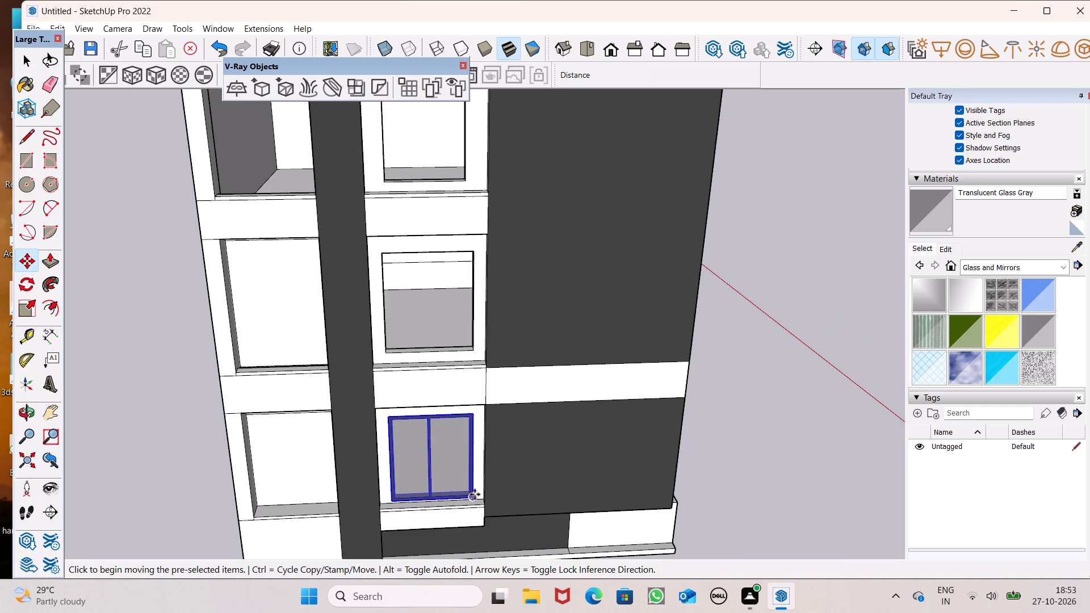
{"action": "left_click_drag", "start_coordinate": [470, 497], "coordinate": [469, 339]}
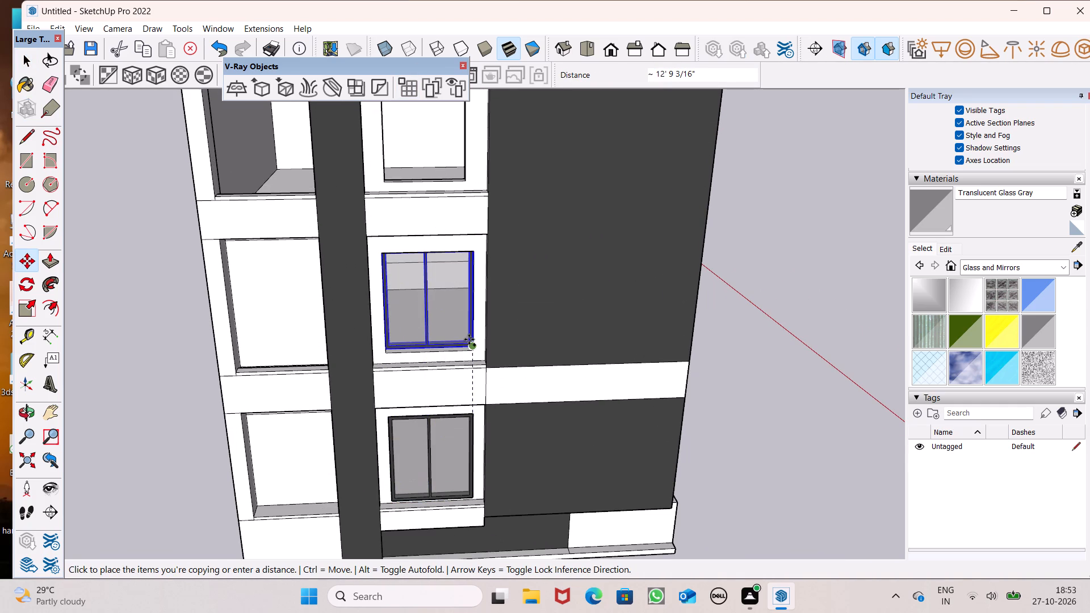
{"action": "left_click_drag", "start_coordinate": [469, 339], "coordinate": [468, 347]}
{"action": "scroll", "coordinate": [404, 310], "scroll_direction": "up", "scroll_amount": 6}
{"action": "key", "text": "space"}
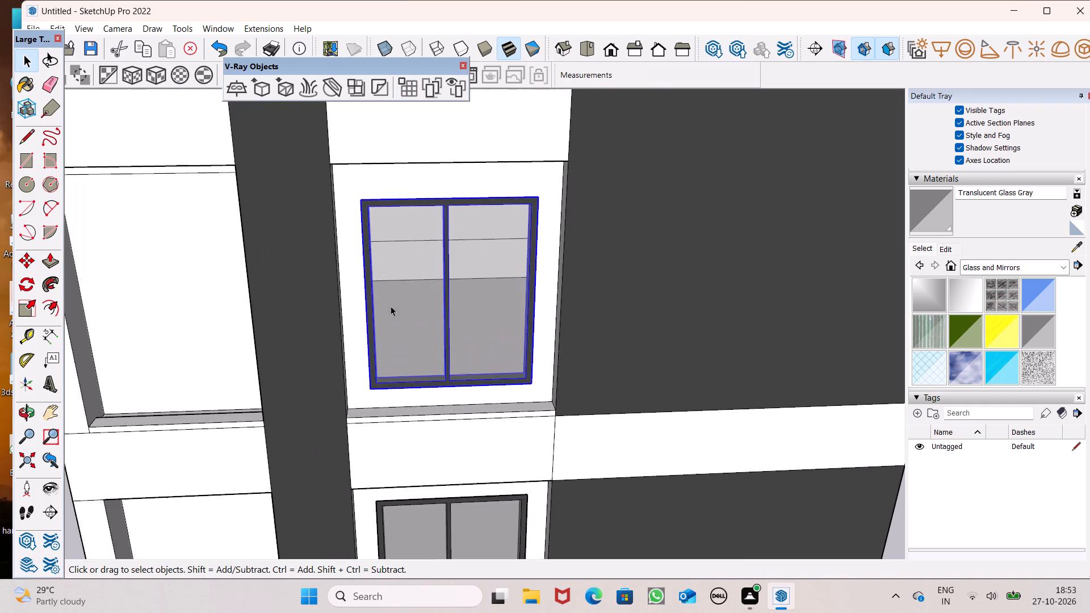
Copy the second-level window up to the top-floor opening and align its lower corner with the opening's corner.
{"action": "scroll", "coordinate": [498, 275], "scroll_direction": "down", "scroll_amount": 8}
{"action": "scroll", "coordinate": [483, 327], "scroll_direction": "down", "scroll_amount": 1}
{"action": "scroll", "coordinate": [526, 265], "scroll_direction": "down", "scroll_amount": 4}
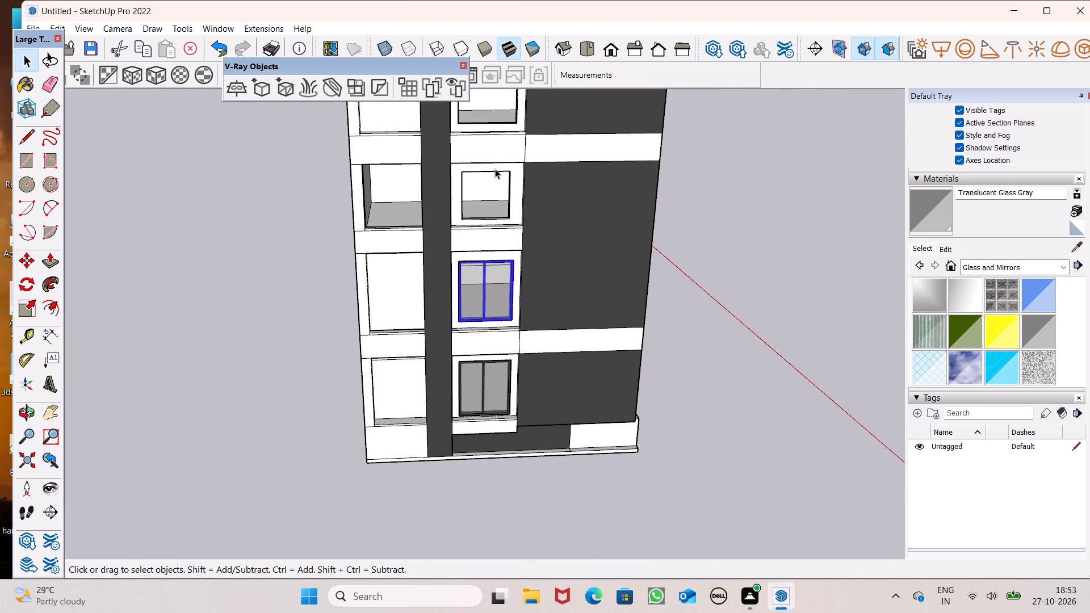
{"action": "scroll", "coordinate": [495, 169], "scroll_direction": "up", "scroll_amount": 6}
{"action": "key", "text": "m"}
{"action": "key", "text": "Return"}
{"action": "scroll", "coordinate": [484, 342], "scroll_direction": "down", "scroll_amount": 4}
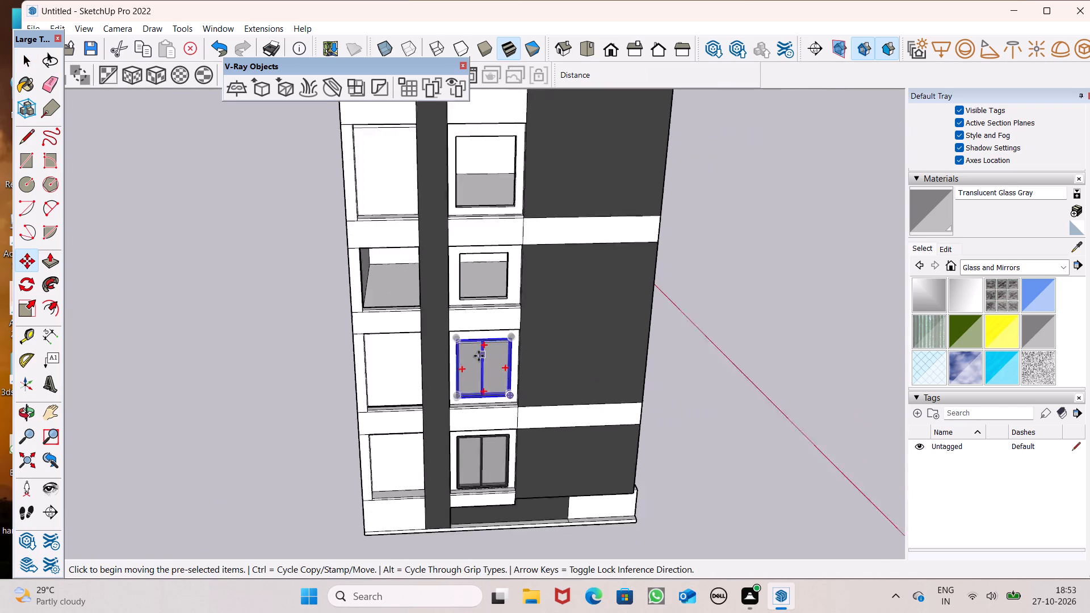
{"action": "scroll", "coordinate": [479, 356], "scroll_direction": "down", "scroll_amount": 3}
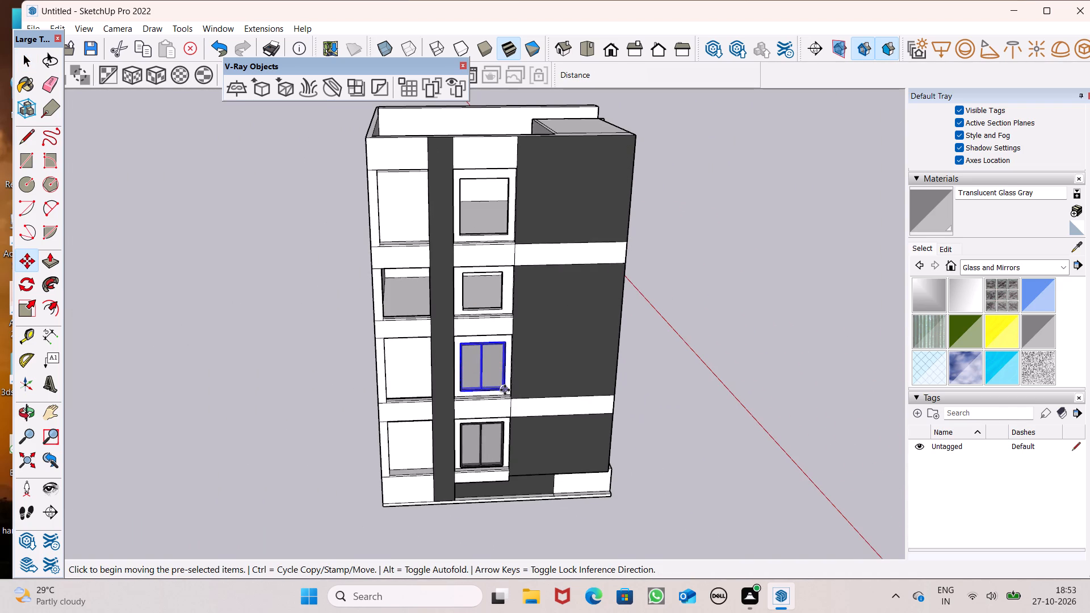
{"action": "left_click_drag", "start_coordinate": [505, 390], "coordinate": [512, 233]}
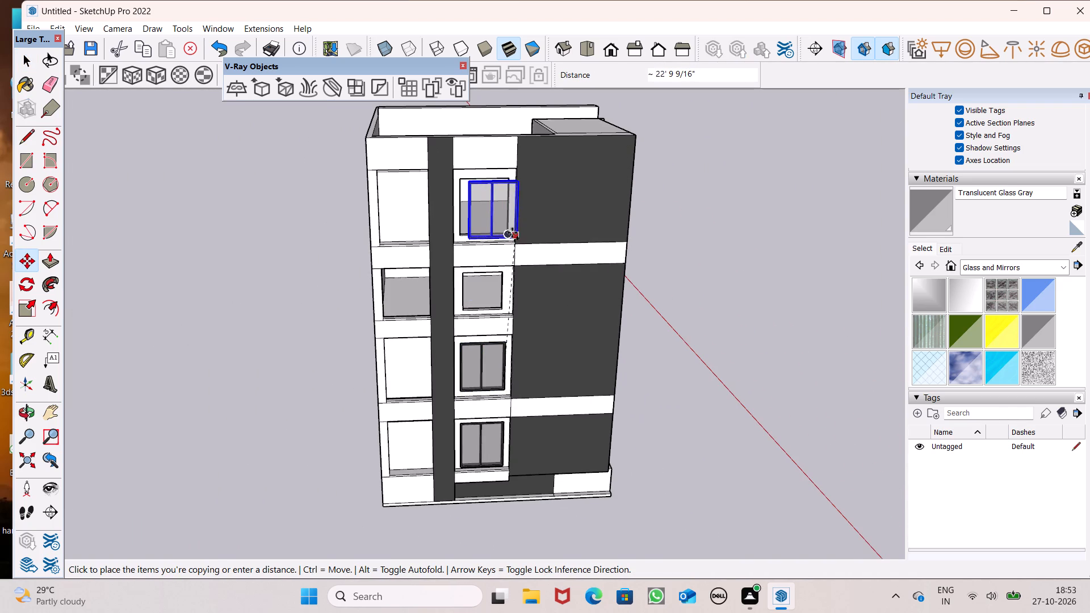
{"action": "left_click_drag", "start_coordinate": [512, 233], "coordinate": [505, 230]}
{"action": "scroll", "coordinate": [472, 217], "scroll_direction": "up", "scroll_amount": 8}
{"action": "scroll", "coordinate": [533, 259], "scroll_direction": "up", "scroll_amount": 8}
{"action": "left_click_drag", "start_coordinate": [564, 239], "coordinate": [551, 228]}
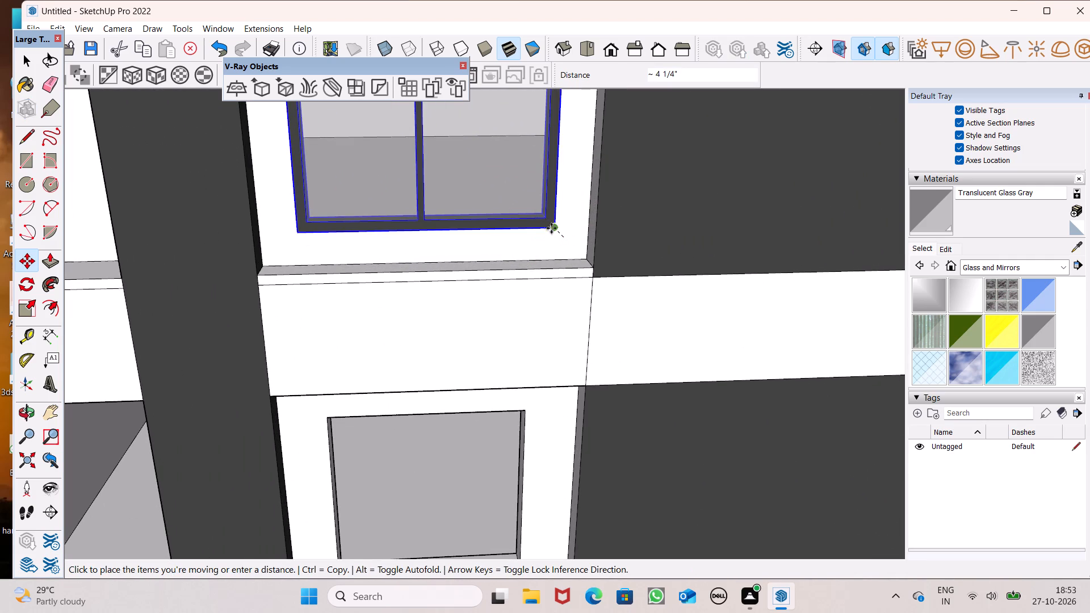
{"action": "left_click_drag", "start_coordinate": [551, 228], "coordinate": [551, 228]}
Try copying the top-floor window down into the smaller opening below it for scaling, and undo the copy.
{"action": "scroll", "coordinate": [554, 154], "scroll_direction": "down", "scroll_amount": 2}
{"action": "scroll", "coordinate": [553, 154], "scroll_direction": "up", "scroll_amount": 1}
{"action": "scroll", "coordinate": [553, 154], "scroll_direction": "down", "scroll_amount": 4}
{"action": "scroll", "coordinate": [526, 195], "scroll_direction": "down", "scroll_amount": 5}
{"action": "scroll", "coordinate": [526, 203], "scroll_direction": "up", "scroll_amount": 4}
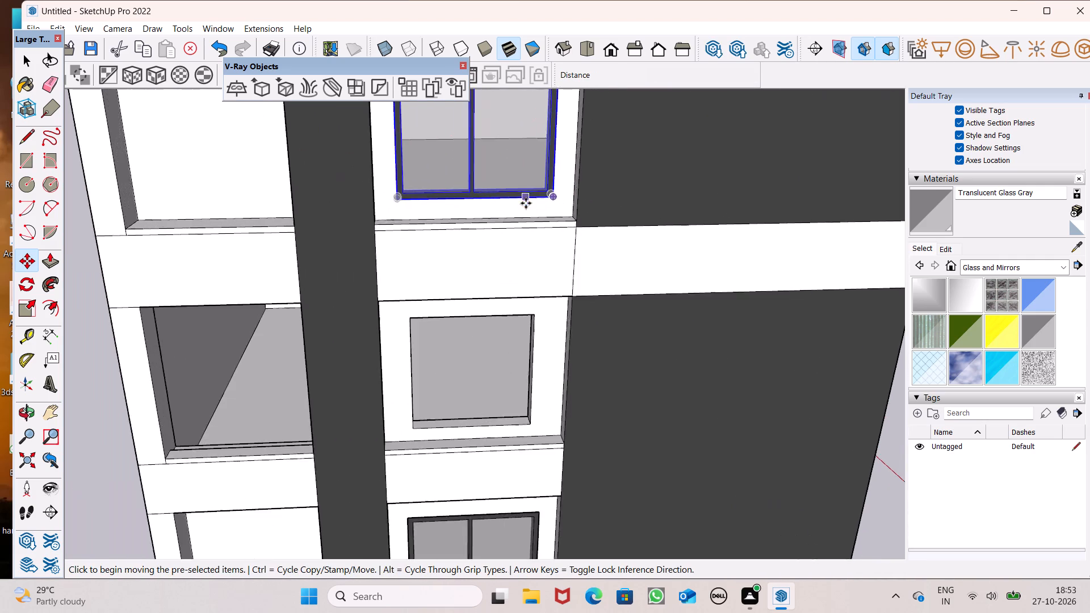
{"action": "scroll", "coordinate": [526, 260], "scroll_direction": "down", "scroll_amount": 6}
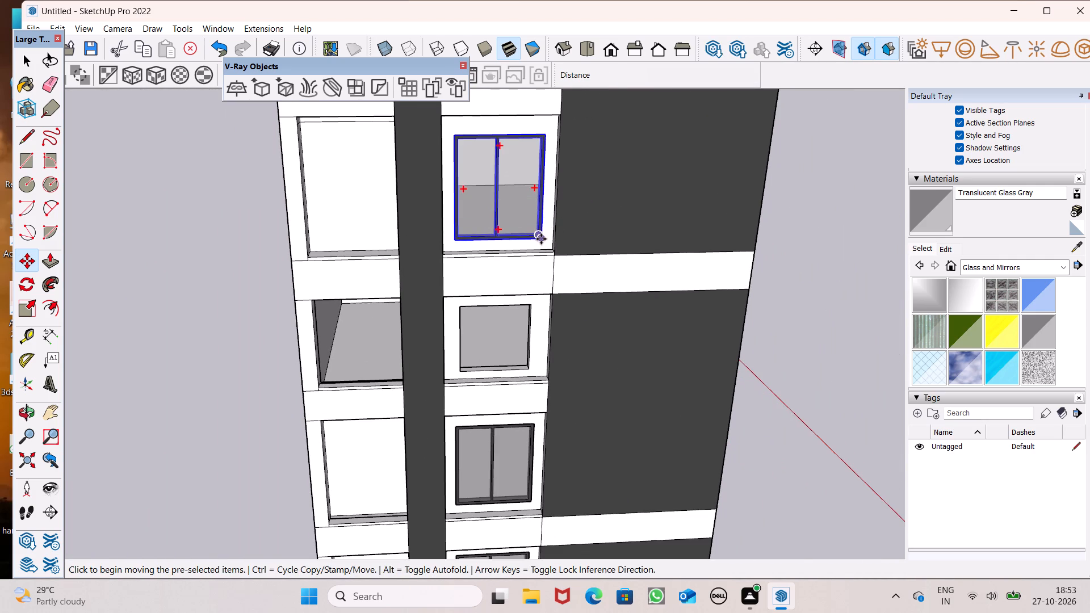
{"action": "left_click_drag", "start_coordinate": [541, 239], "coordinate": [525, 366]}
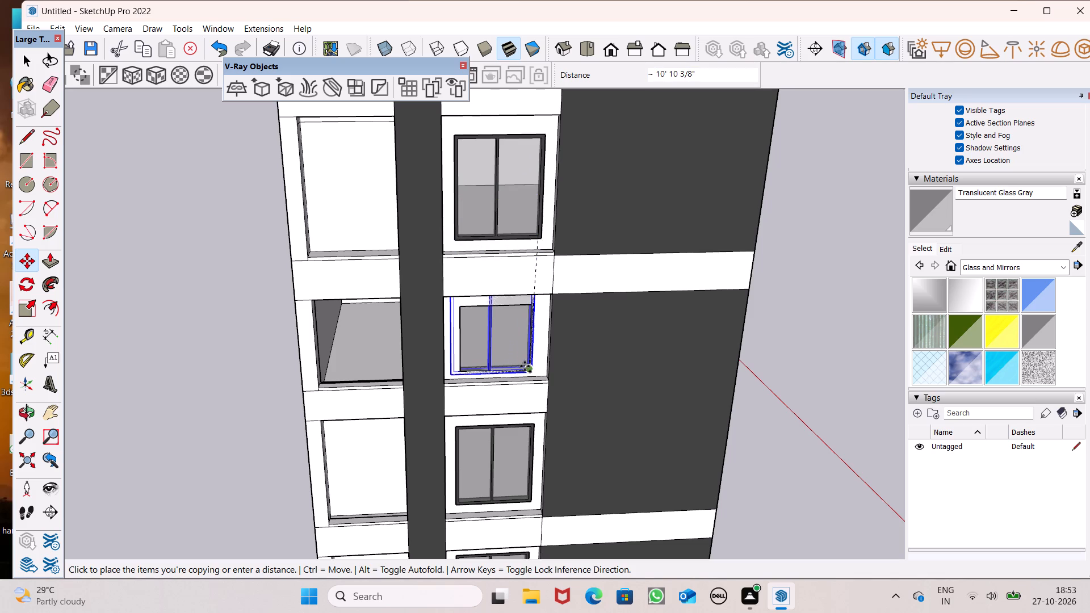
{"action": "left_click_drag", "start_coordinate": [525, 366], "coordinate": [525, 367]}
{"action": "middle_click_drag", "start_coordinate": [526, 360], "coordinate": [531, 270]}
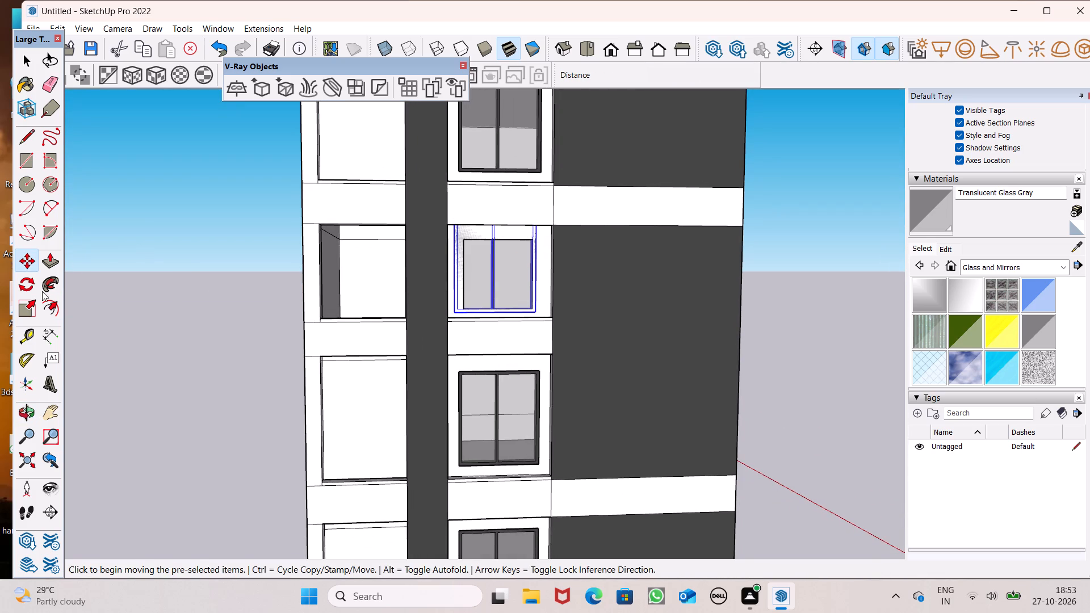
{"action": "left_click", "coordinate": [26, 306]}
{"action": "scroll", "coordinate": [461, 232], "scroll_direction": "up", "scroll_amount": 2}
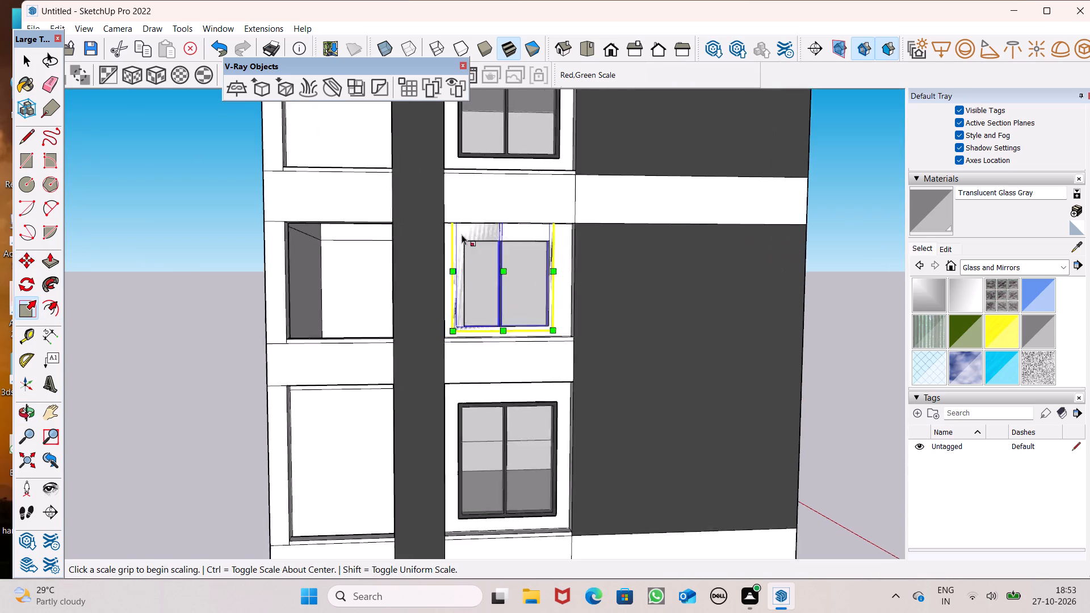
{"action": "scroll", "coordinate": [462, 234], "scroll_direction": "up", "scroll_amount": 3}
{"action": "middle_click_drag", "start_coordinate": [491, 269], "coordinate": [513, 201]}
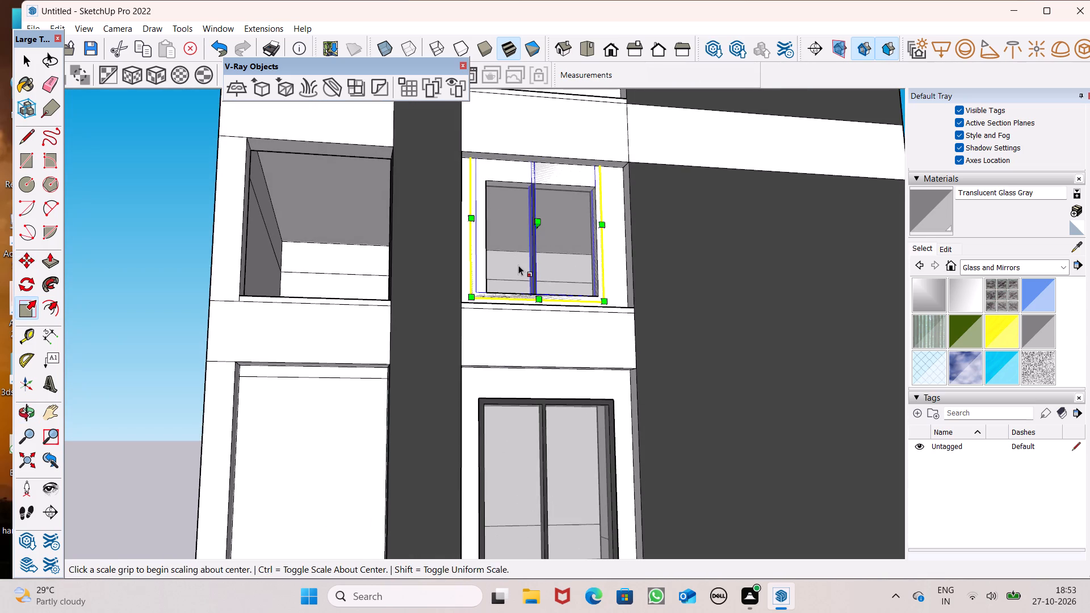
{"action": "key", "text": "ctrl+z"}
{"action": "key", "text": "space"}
Copy the second-level window about 9' 7" diagonally up onto the dark wall beside the smaller third-level opening.
{"action": "scroll", "coordinate": [526, 237], "scroll_direction": "down", "scroll_amount": 10}
{"action": "middle_click_drag", "start_coordinate": [547, 278], "coordinate": [521, 342]}
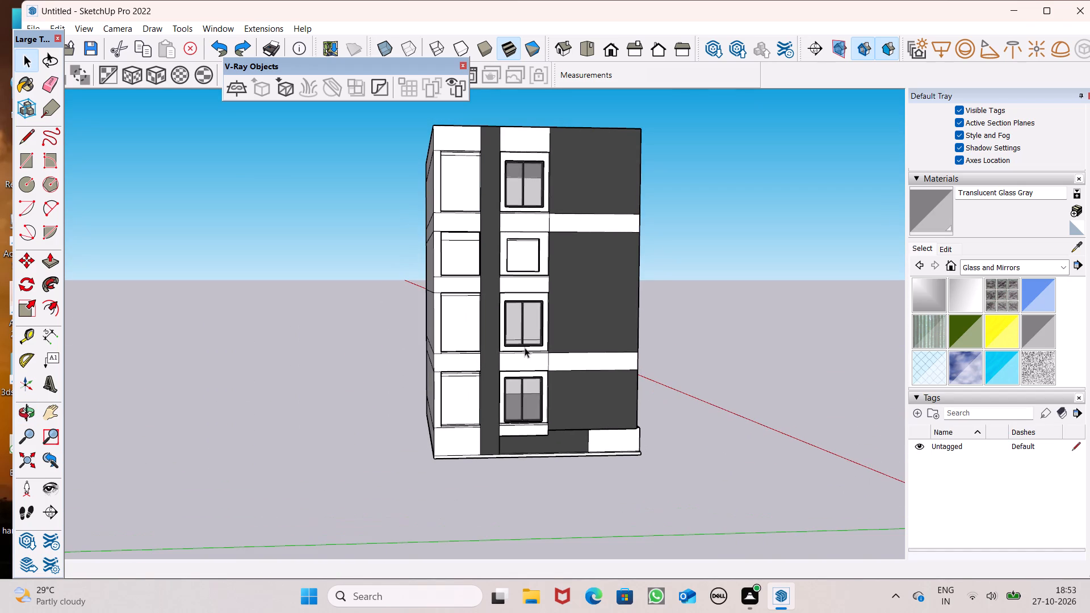
{"action": "scroll", "coordinate": [551, 275], "scroll_direction": "up", "scroll_amount": 1}
{"action": "middle_click_drag", "start_coordinate": [568, 291], "coordinate": [546, 335]}
{"action": "scroll", "coordinate": [531, 338], "scroll_direction": "up", "scroll_amount": 2}
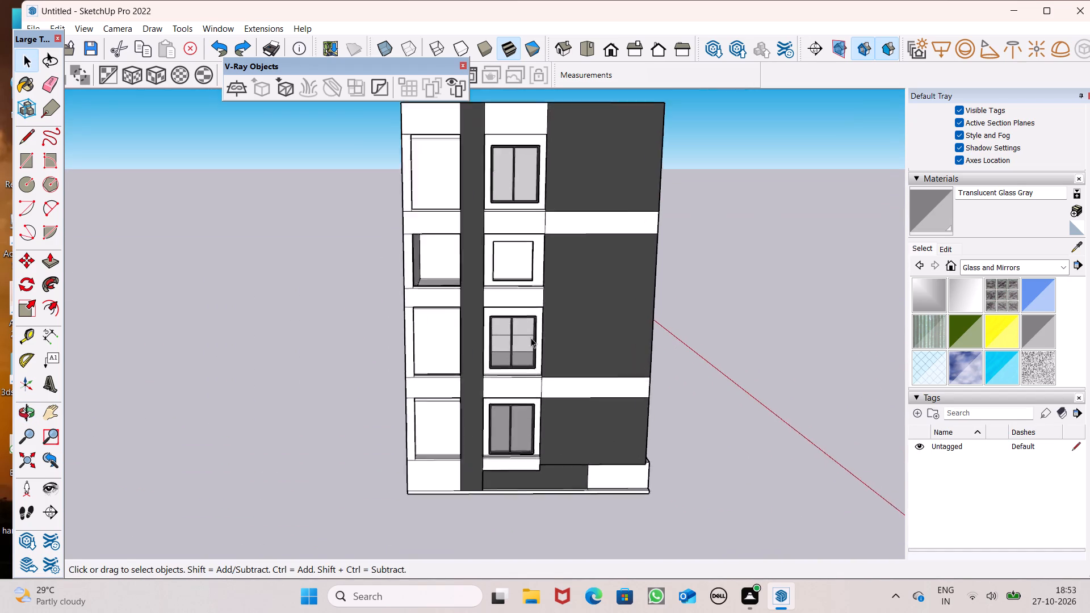
{"action": "scroll", "coordinate": [531, 338], "scroll_direction": "up", "scroll_amount": 2}
{"action": "left_click", "coordinate": [530, 338]}
{"action": "key", "text": "m"}
{"action": "key", "text": "Return"}
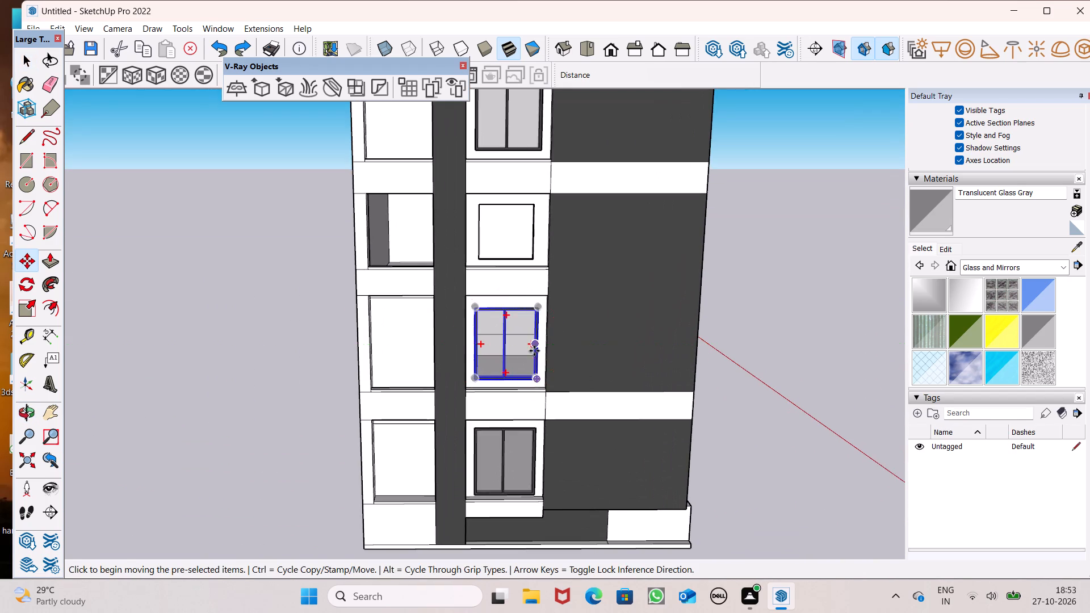
{"action": "left_click_drag", "start_coordinate": [534, 382], "coordinate": [595, 306]}
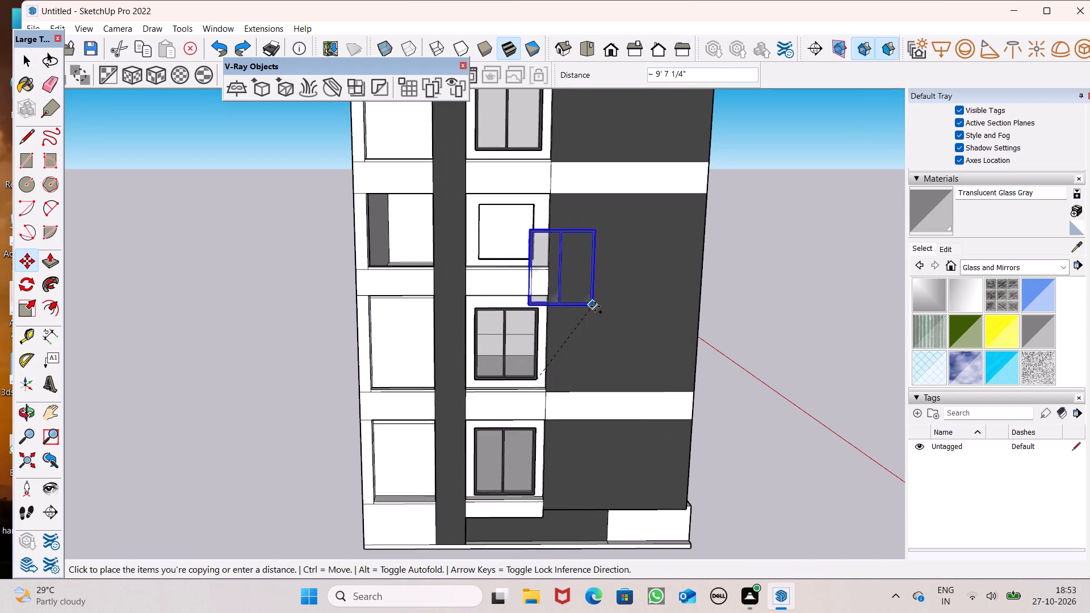
{"action": "left_click_drag", "start_coordinate": [595, 306], "coordinate": [598, 309]}
Scale the new window copy beside the smaller opening uniformly to 0.84.
{"action": "left_click_drag", "start_coordinate": [23, 306], "coordinate": [35, 300]}
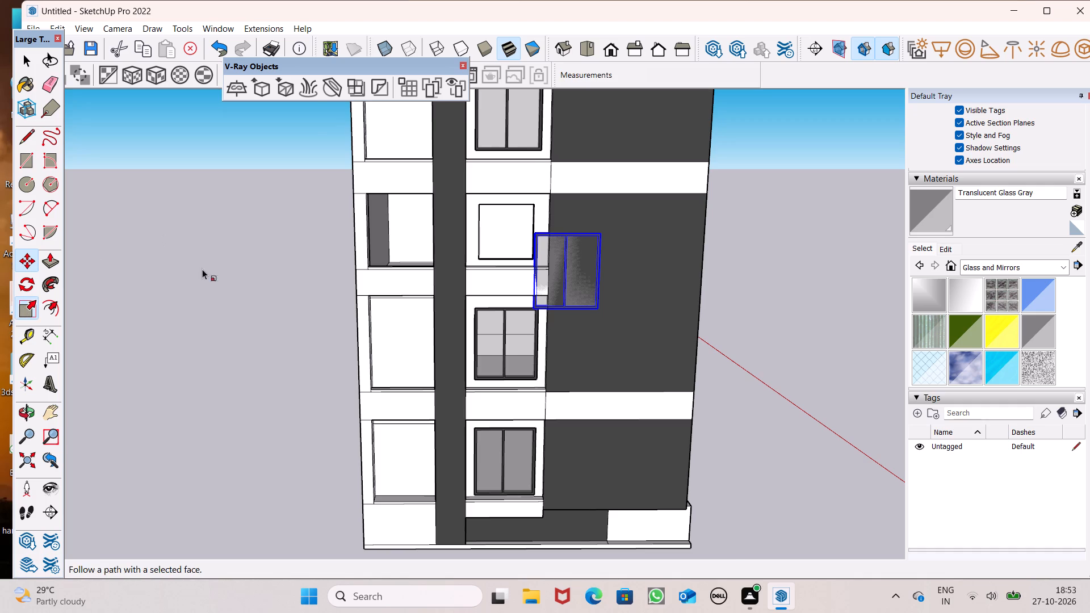
{"action": "scroll", "coordinate": [547, 249], "scroll_direction": "up", "scroll_amount": 3}
{"action": "left_click_drag", "start_coordinate": [535, 233], "coordinate": [549, 270]}
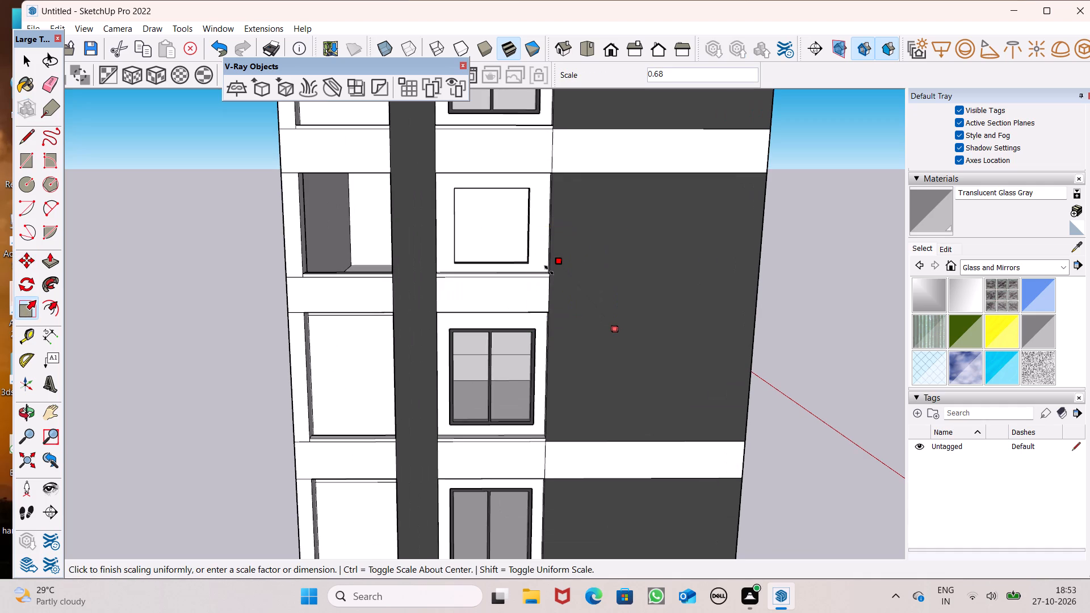
{"action": "left_click_drag", "start_coordinate": [549, 270], "coordinate": [540, 249]}
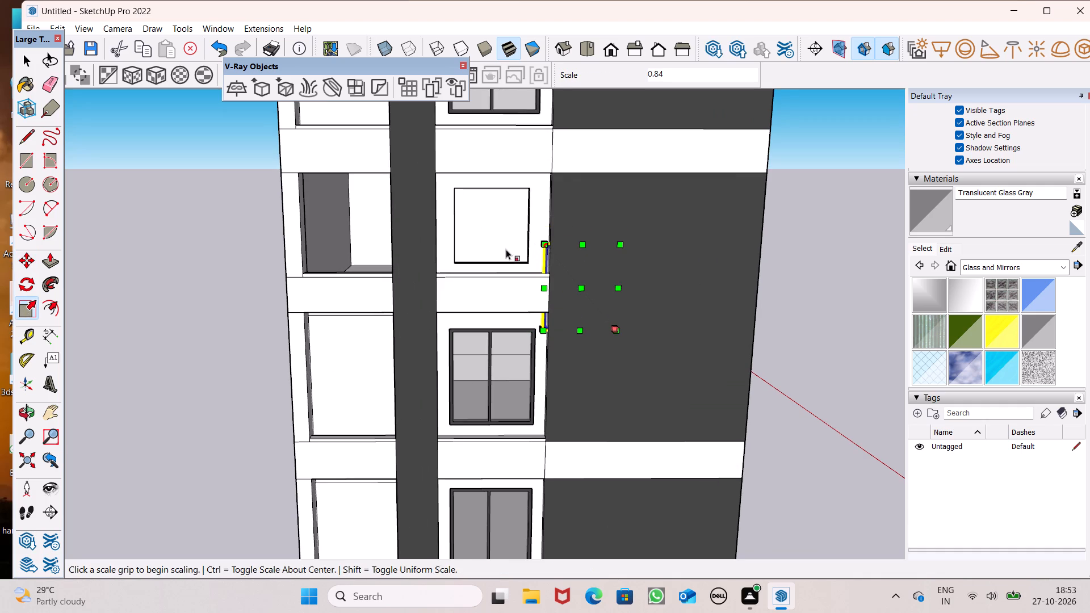
{"action": "key", "text": "space"}
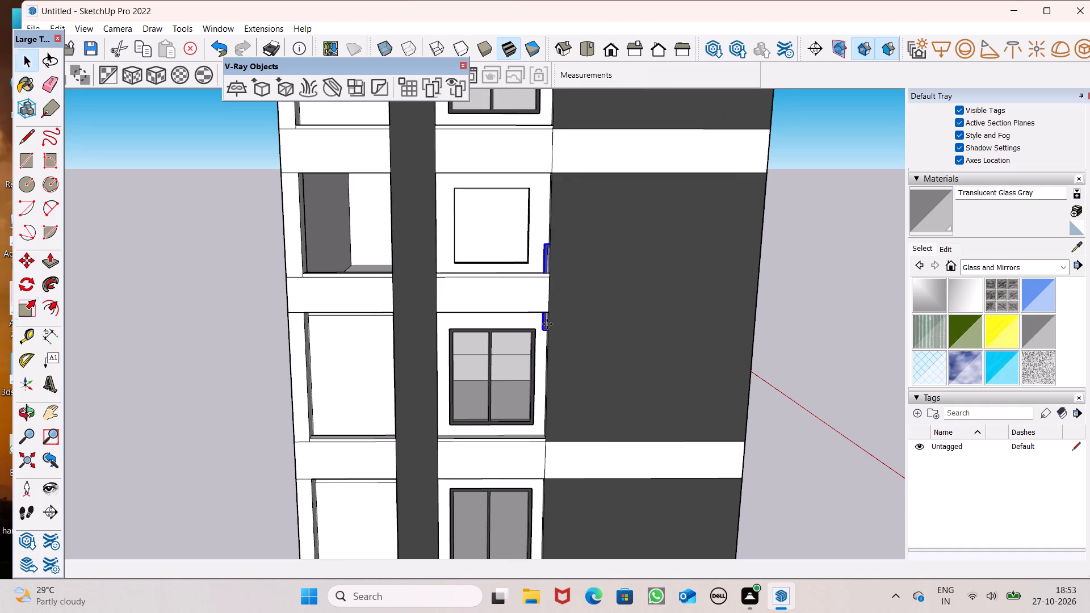
Move the reduced window into the smaller third-level opening, placing its lower corner on the opening's corner.
{"action": "key", "text": "m"}
{"action": "key", "text": "Return"}
{"action": "left_click_drag", "start_coordinate": [542, 330], "coordinate": [467, 264]}
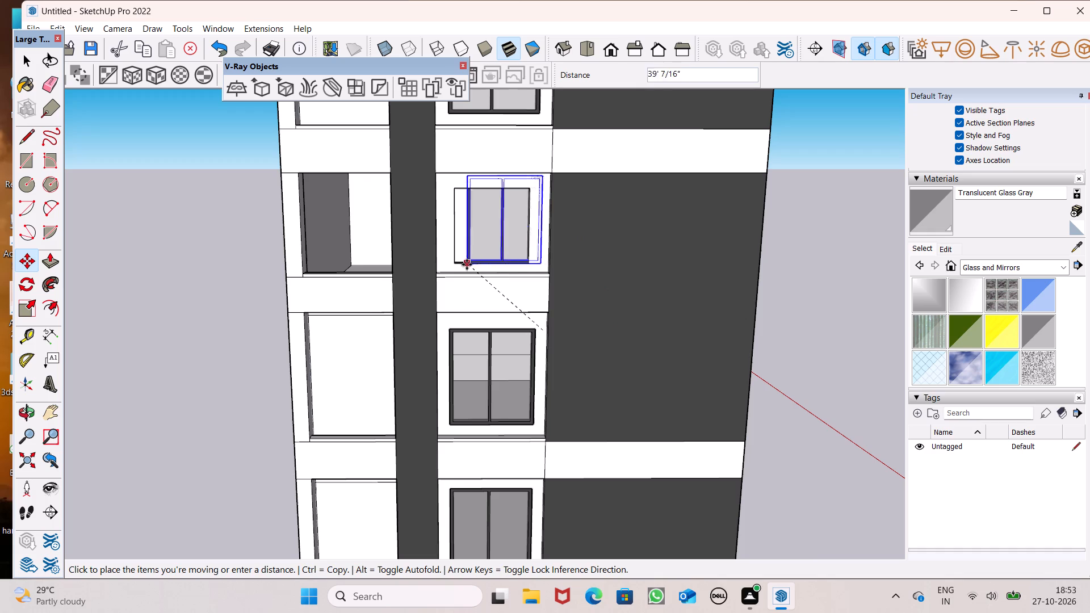
{"action": "left_click_drag", "start_coordinate": [467, 264], "coordinate": [456, 262]}
{"action": "scroll", "coordinate": [530, 237], "scroll_direction": "up", "scroll_amount": 3}
{"action": "scroll", "coordinate": [530, 236], "scroll_direction": "down", "scroll_amount": 1}
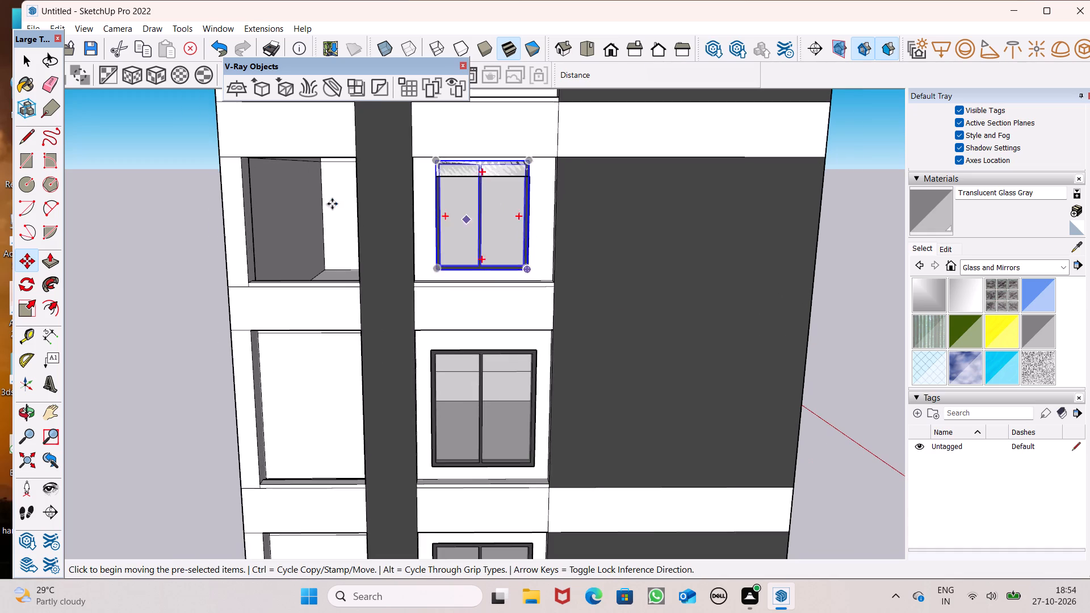
Scale the third-level window uniformly by about 0.83 so its height fits within the smaller opening.
{"action": "left_click", "coordinate": [26, 311]}
{"action": "scroll", "coordinate": [384, 187], "scroll_direction": "up", "scroll_amount": 3}
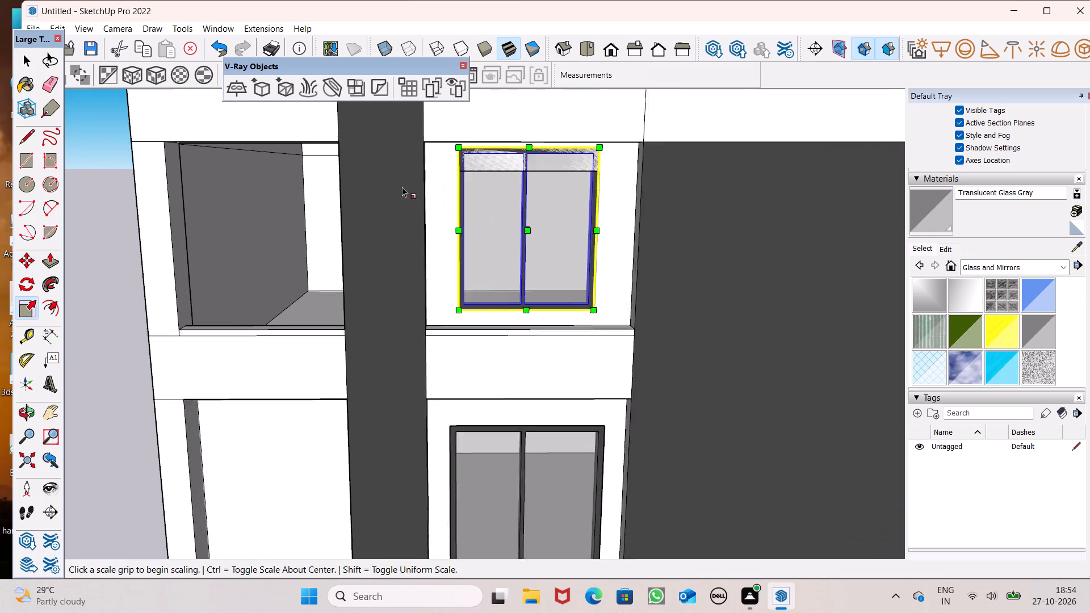
{"action": "scroll", "coordinate": [402, 187], "scroll_direction": "up", "scroll_amount": 2}
{"action": "left_click_drag", "start_coordinate": [462, 140], "coordinate": [466, 198]}
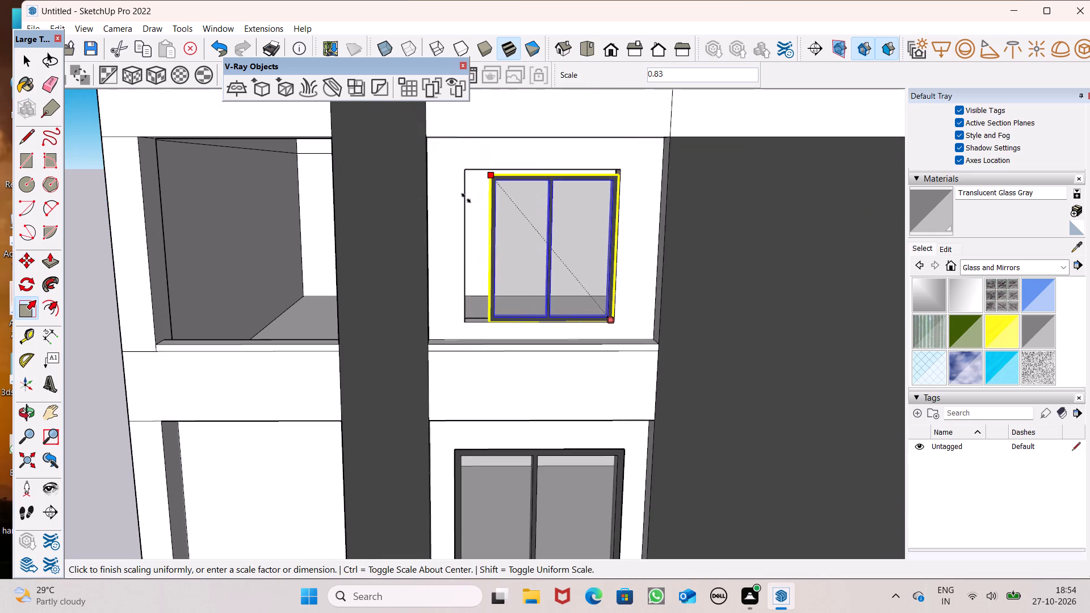
{"action": "left_click_drag", "start_coordinate": [466, 198], "coordinate": [465, 206]}
{"action": "scroll", "coordinate": [475, 227], "scroll_direction": "up", "scroll_amount": 6}
{"action": "scroll", "coordinate": [503, 274], "scroll_direction": "down", "scroll_amount": 6}
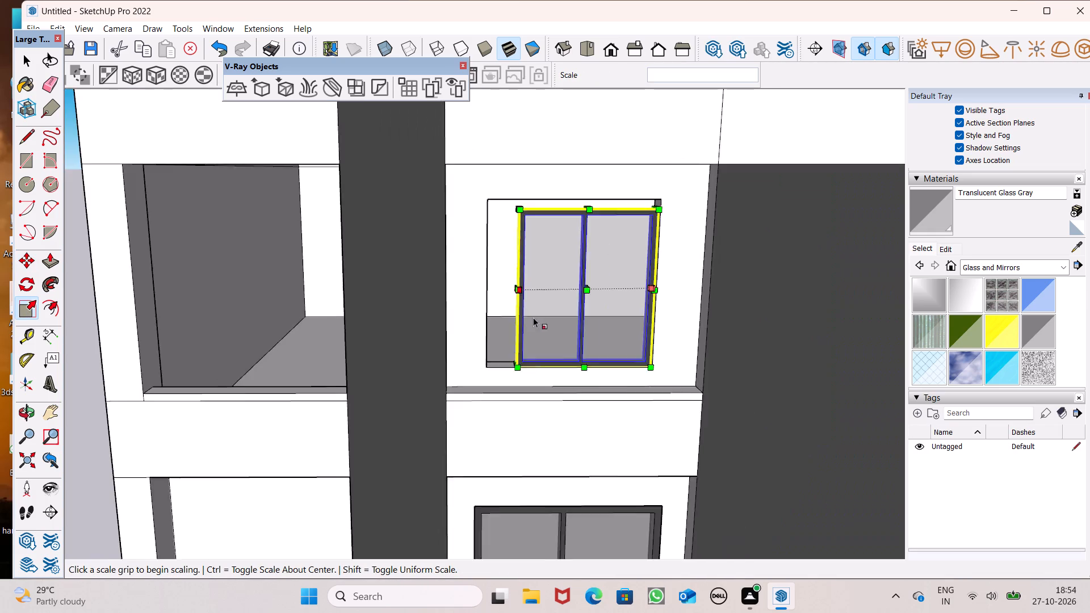
Stretch the third-level window's width by about 1.23 so its side frame meets the opening's edge.
{"action": "middle_click_drag", "start_coordinate": [535, 321], "coordinate": [568, 375]}
{"action": "scroll", "coordinate": [559, 384], "scroll_direction": "up", "scroll_amount": 5}
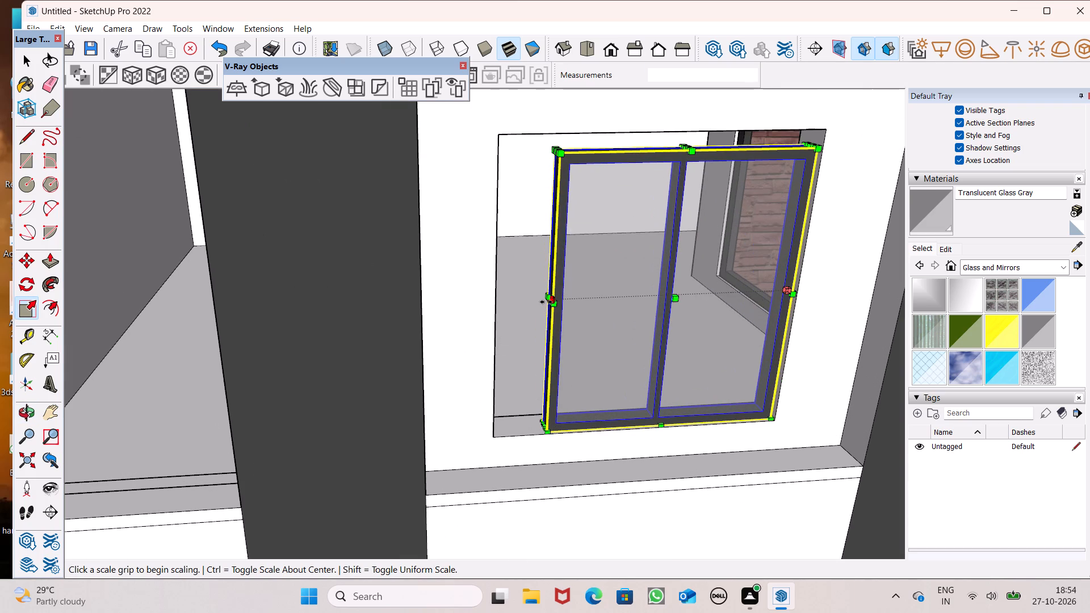
{"action": "left_click_drag", "start_coordinate": [546, 300], "coordinate": [496, 307]}
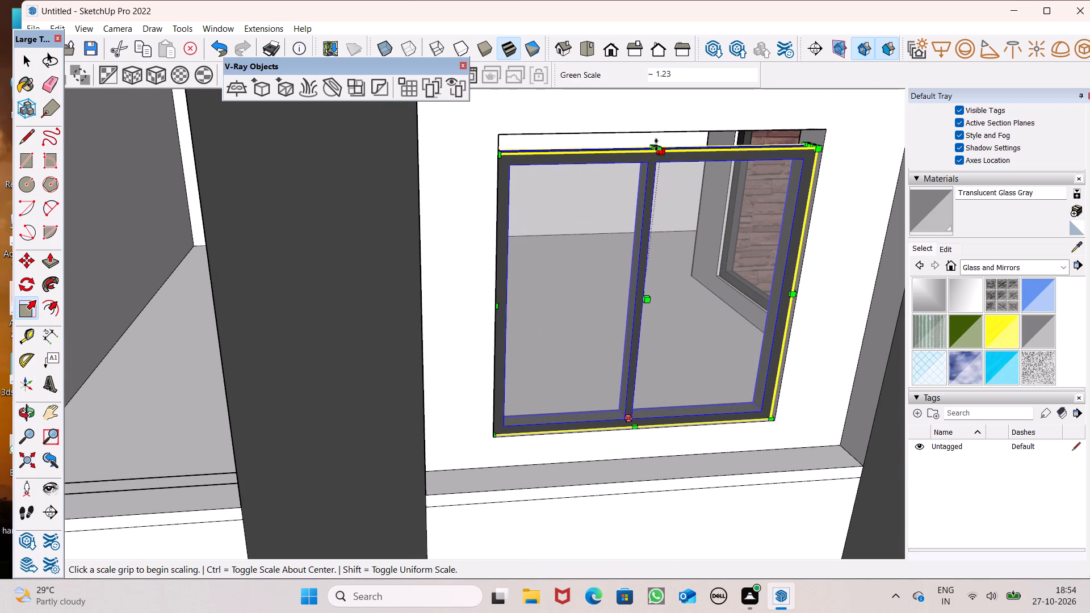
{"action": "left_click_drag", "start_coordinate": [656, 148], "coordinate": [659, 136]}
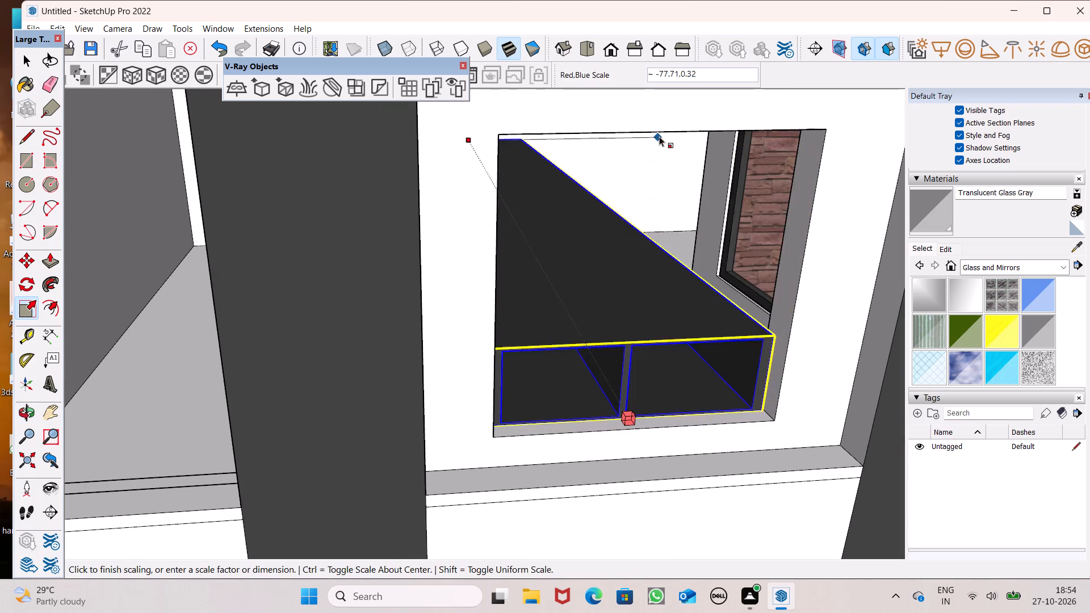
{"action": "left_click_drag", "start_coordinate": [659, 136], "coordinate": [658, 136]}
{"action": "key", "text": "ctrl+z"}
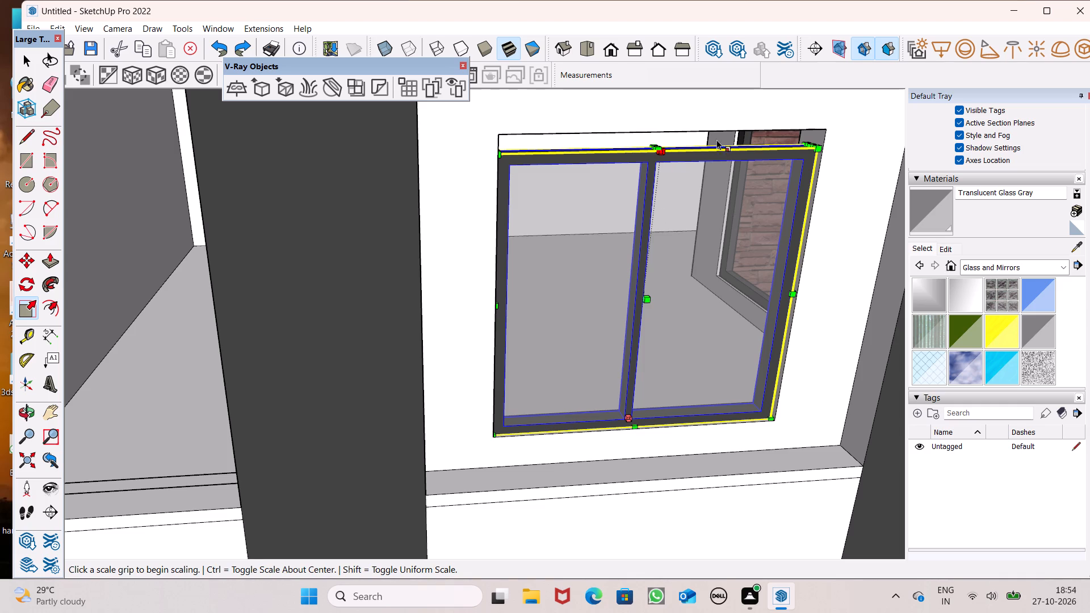
Stretch the third-level window's height up to the opening's top edge and clear the selection.
{"action": "scroll", "coordinate": [643, 117], "scroll_direction": "up", "scroll_amount": 5}
{"action": "left_click_drag", "start_coordinate": [665, 167], "coordinate": [666, 138]}
{"action": "key", "text": "space"}
{"action": "scroll", "coordinate": [513, 114], "scroll_direction": "down", "scroll_amount": 2}
{"action": "scroll", "coordinate": [513, 115], "scroll_direction": "up", "scroll_amount": 1}
{"action": "scroll", "coordinate": [513, 115], "scroll_direction": "down", "scroll_amount": 20}
{"action": "scroll", "coordinate": [513, 115], "scroll_direction": "down", "scroll_amount": 1}
{"action": "middle_click_drag", "start_coordinate": [604, 197], "coordinate": [598, 127]}
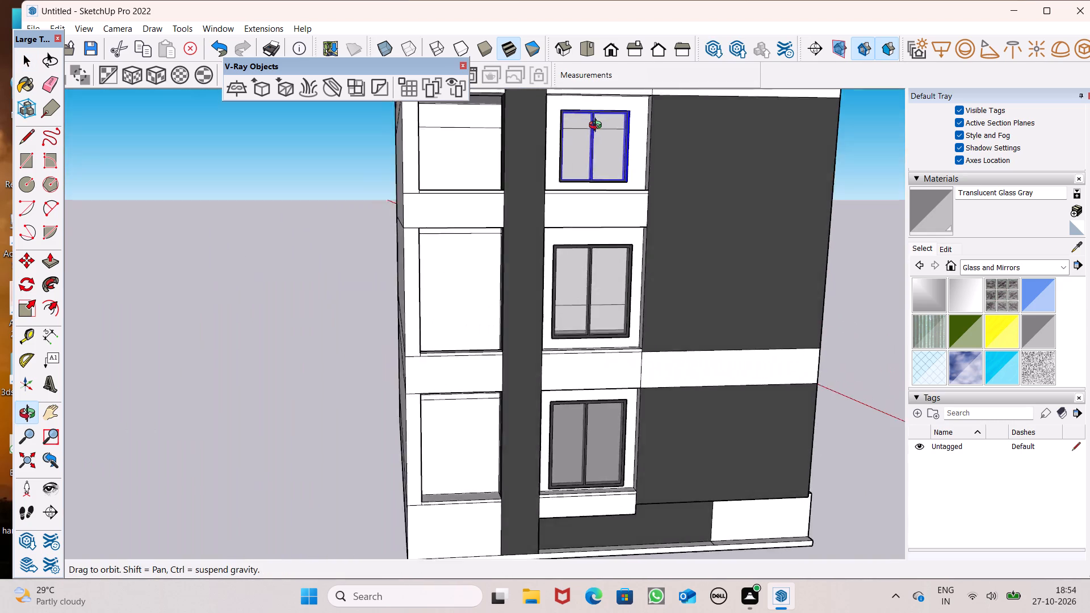
{"action": "middle_click_drag", "start_coordinate": [598, 127], "coordinate": [587, 121]}
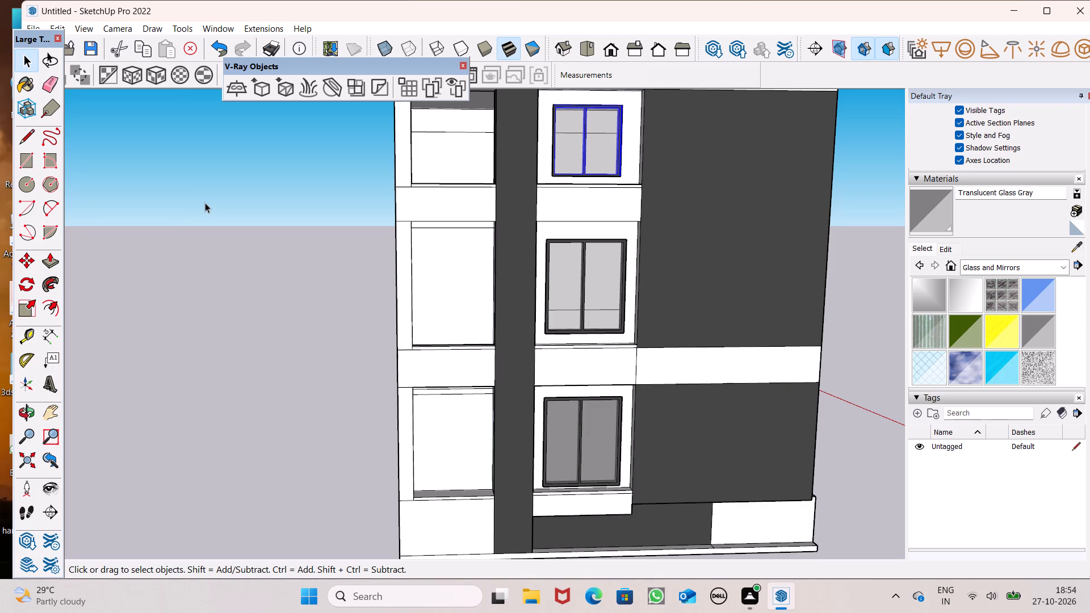
{"action": "scroll", "coordinate": [445, 233], "scroll_direction": "down", "scroll_amount": 5}
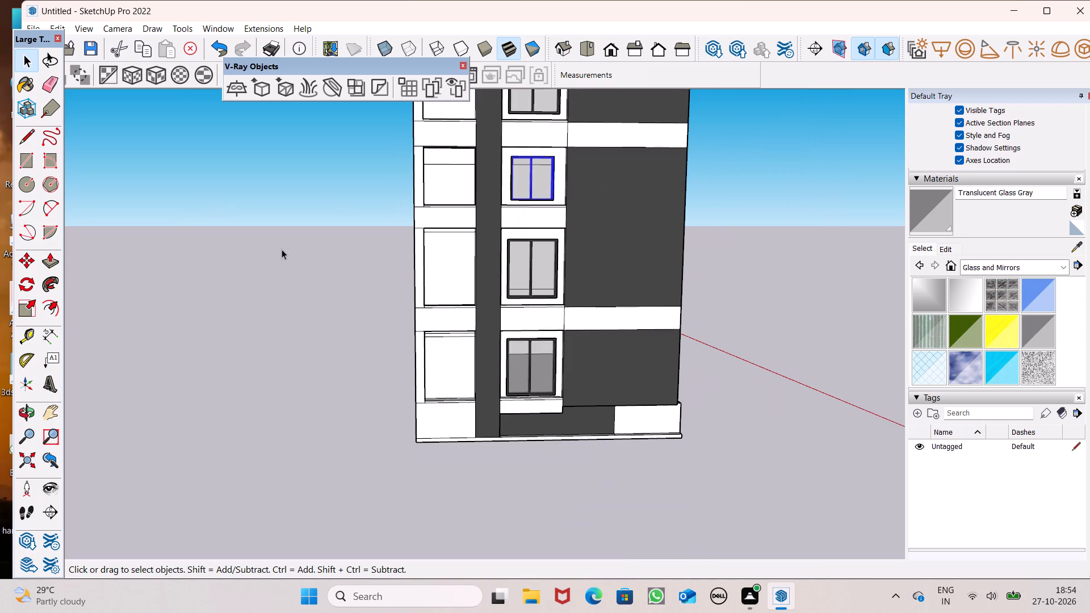
{"action": "key", "text": "space"}
{"action": "left_click", "coordinate": [282, 249]}
Copy the lowest-level window about 10' 3 5/8" across the dark vertical pier into the neighbouring corner opening.
{"action": "scroll", "coordinate": [318, 257], "scroll_direction": "down", "scroll_amount": 3}
{"action": "scroll", "coordinate": [441, 252], "scroll_direction": "up", "scroll_amount": 4}
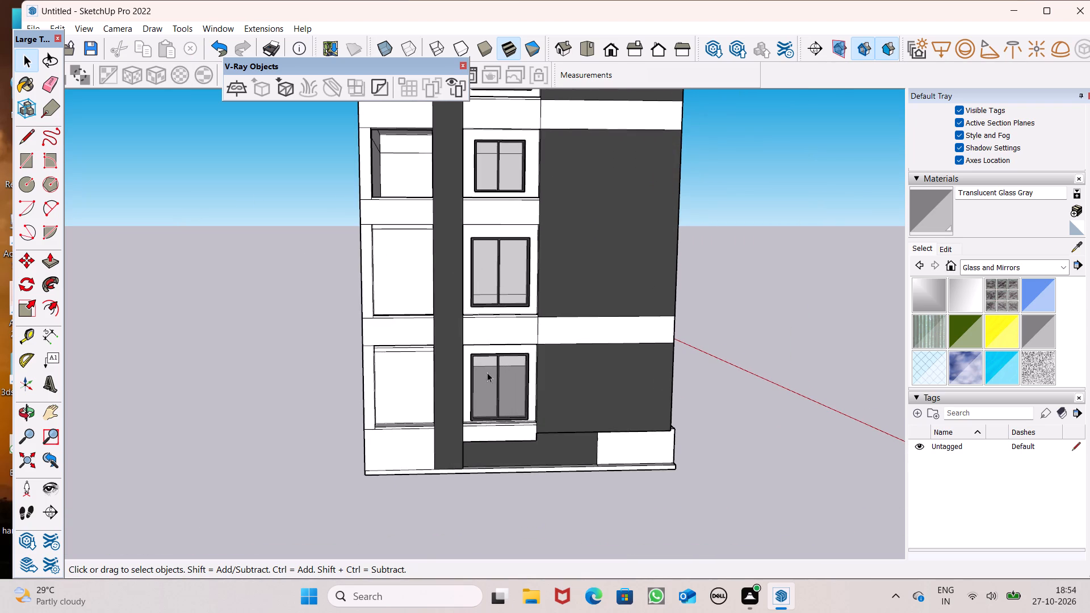
{"action": "left_click", "coordinate": [489, 381]}
{"action": "scroll", "coordinate": [606, 264], "scroll_direction": "down", "scroll_amount": 2}
{"action": "key", "text": "m"}
{"action": "key", "text": "Return"}
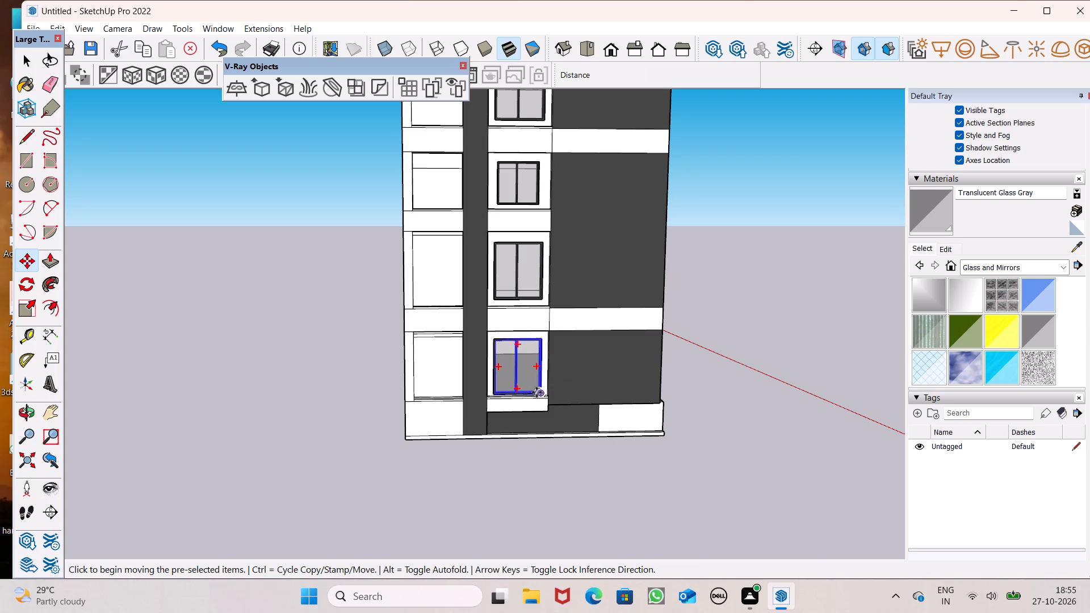
{"action": "left_click_drag", "start_coordinate": [538, 392], "coordinate": [458, 395]}
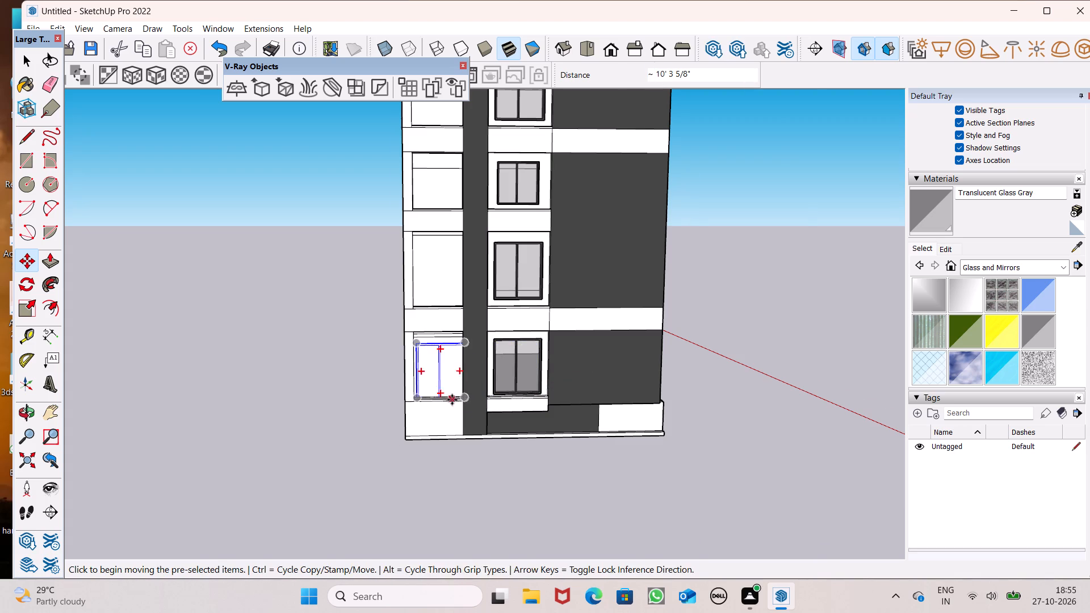
Move the copied window so its upper outer corner sits on the upper corner of the lowest corner opening.
{"action": "scroll", "coordinate": [452, 400], "scroll_direction": "up", "scroll_amount": 5}
{"action": "middle_click_drag", "start_coordinate": [481, 412], "coordinate": [567, 456]}
{"action": "scroll", "coordinate": [509, 430], "scroll_direction": "up", "scroll_amount": 6}
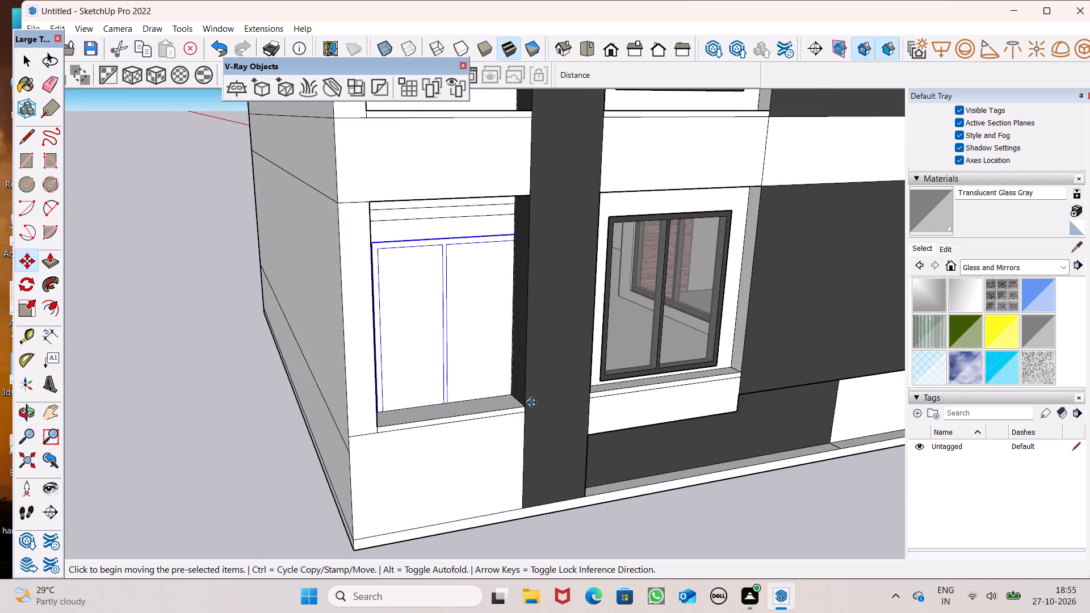
{"action": "middle_click_drag", "start_coordinate": [531, 402], "coordinate": [470, 358]}
{"action": "left_click_drag", "start_coordinate": [328, 205], "coordinate": [328, 198]}
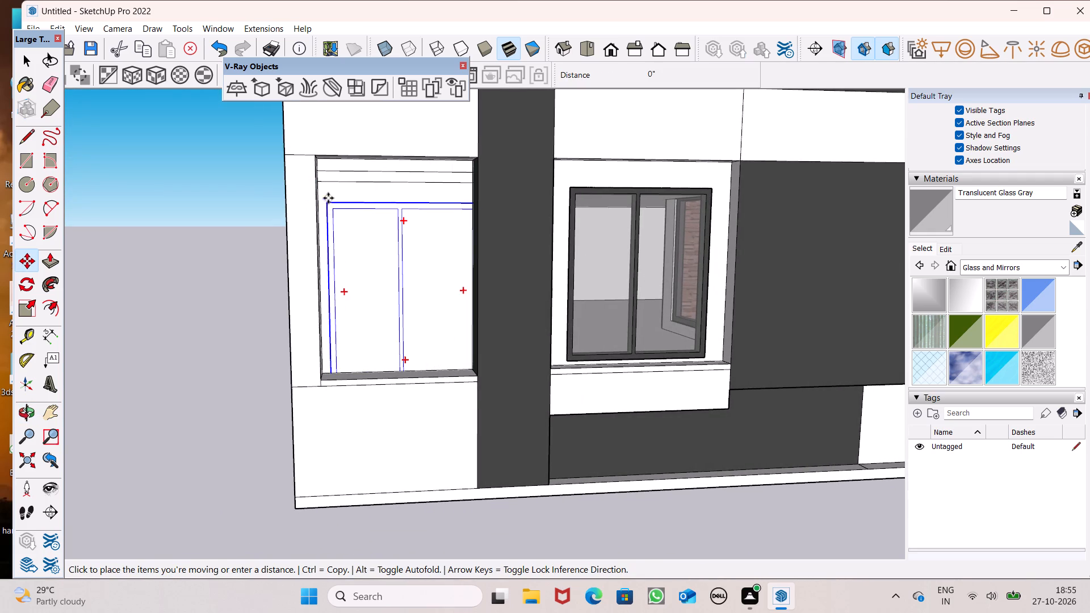
{"action": "left_click_drag", "start_coordinate": [328, 198], "coordinate": [322, 157]}
Move the window down so its lower outer corner sits on the opening's lower front corner.
{"action": "scroll", "coordinate": [486, 358], "scroll_direction": "up", "scroll_amount": 4}
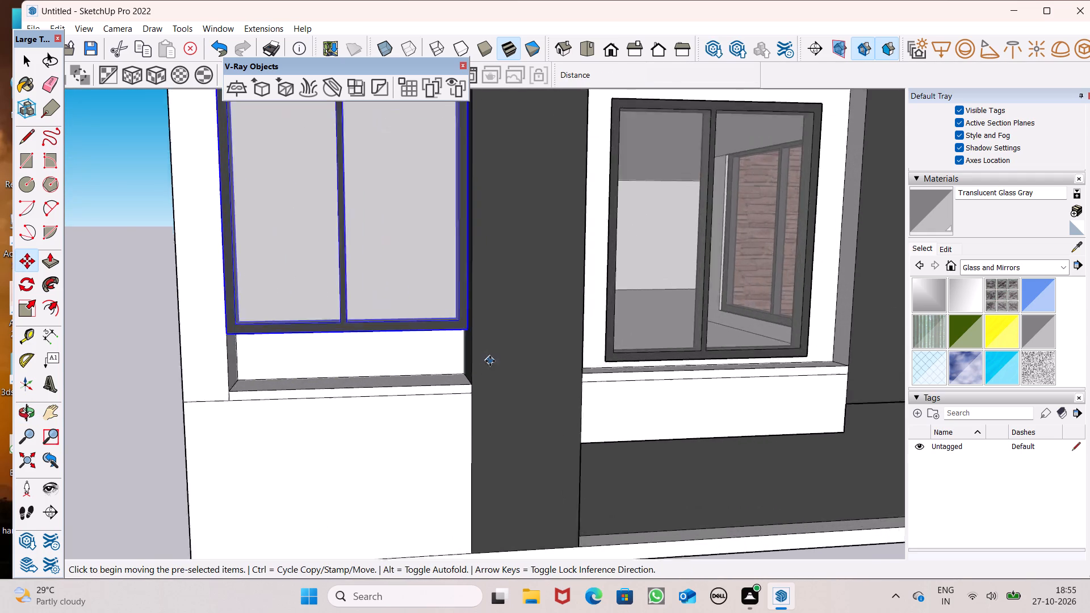
{"action": "scroll", "coordinate": [490, 361], "scroll_direction": "up", "scroll_amount": 3}
{"action": "middle_click_drag", "start_coordinate": [510, 378], "coordinate": [668, 444]}
{"action": "scroll", "coordinate": [473, 367], "scroll_direction": "down", "scroll_amount": 7}
{"action": "middle_click_drag", "start_coordinate": [451, 364], "coordinate": [396, 383]}
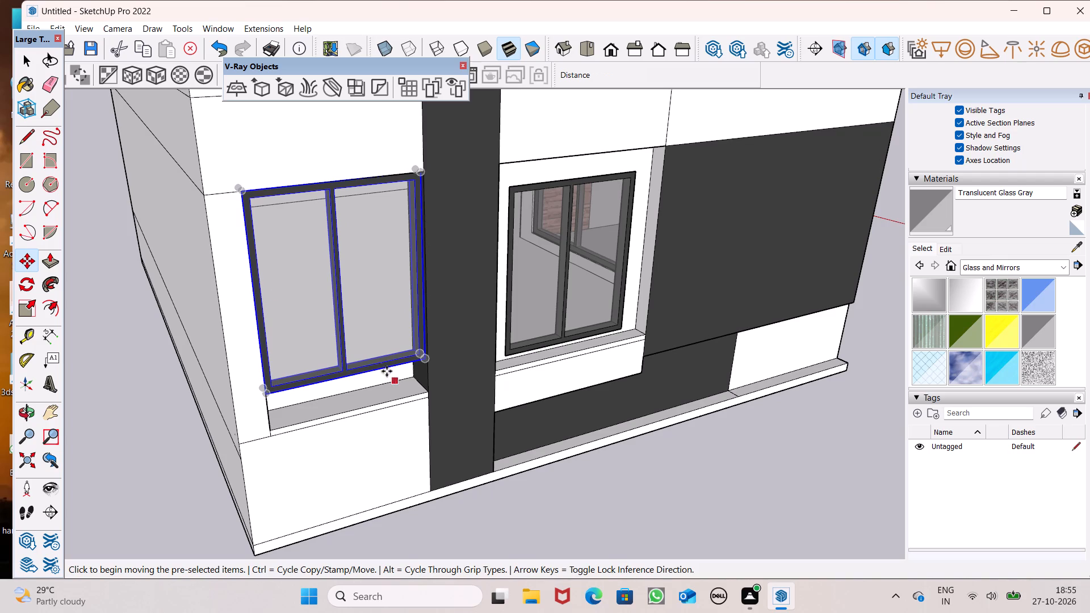
{"action": "scroll", "coordinate": [250, 400], "scroll_direction": "up", "scroll_amount": 5}
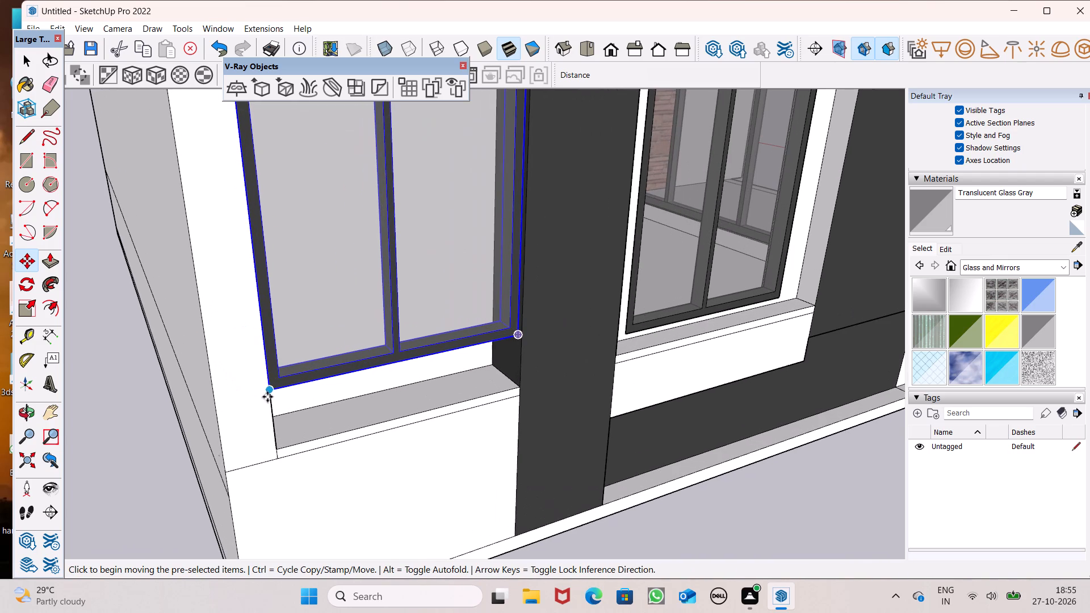
{"action": "left_click_drag", "start_coordinate": [270, 392], "coordinate": [277, 446]}
{"action": "scroll", "coordinate": [291, 434], "scroll_direction": "down", "scroll_amount": 4}
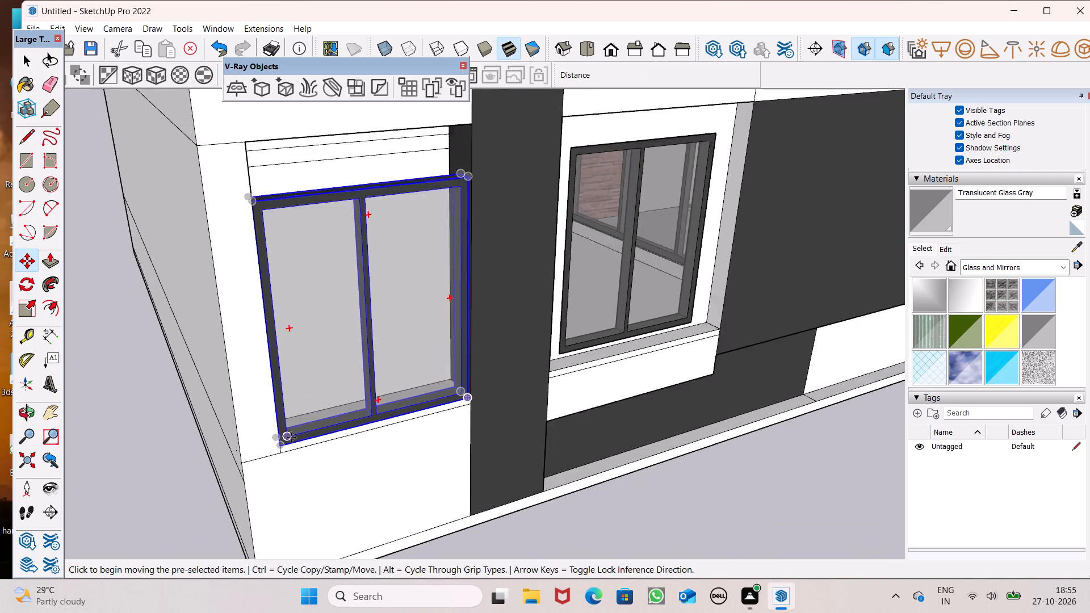
Stretch the lowest corner window's height up to the top of its opening and clear the selection.
{"action": "scroll", "coordinate": [291, 438], "scroll_direction": "down", "scroll_amount": 3}
{"action": "scroll", "coordinate": [308, 330], "scroll_direction": "up", "scroll_amount": 6}
{"action": "scroll", "coordinate": [287, 317], "scroll_direction": "down", "scroll_amount": 4}
{"action": "left_click", "coordinate": [30, 312]}
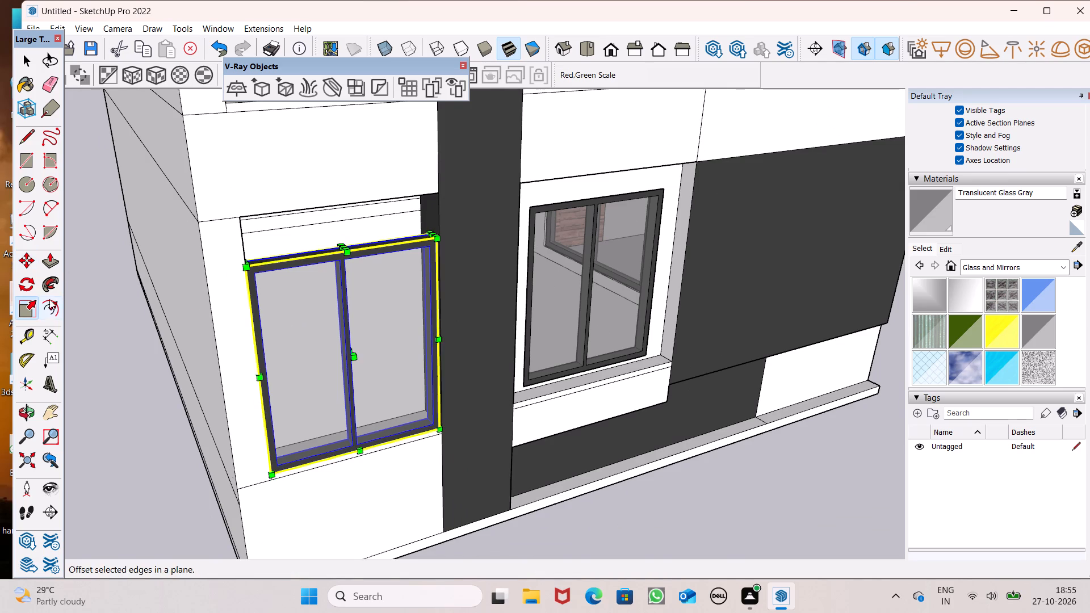
{"action": "scroll", "coordinate": [291, 229], "scroll_direction": "up", "scroll_amount": 4}
{"action": "left_click_drag", "start_coordinate": [363, 261], "coordinate": [363, 240]}
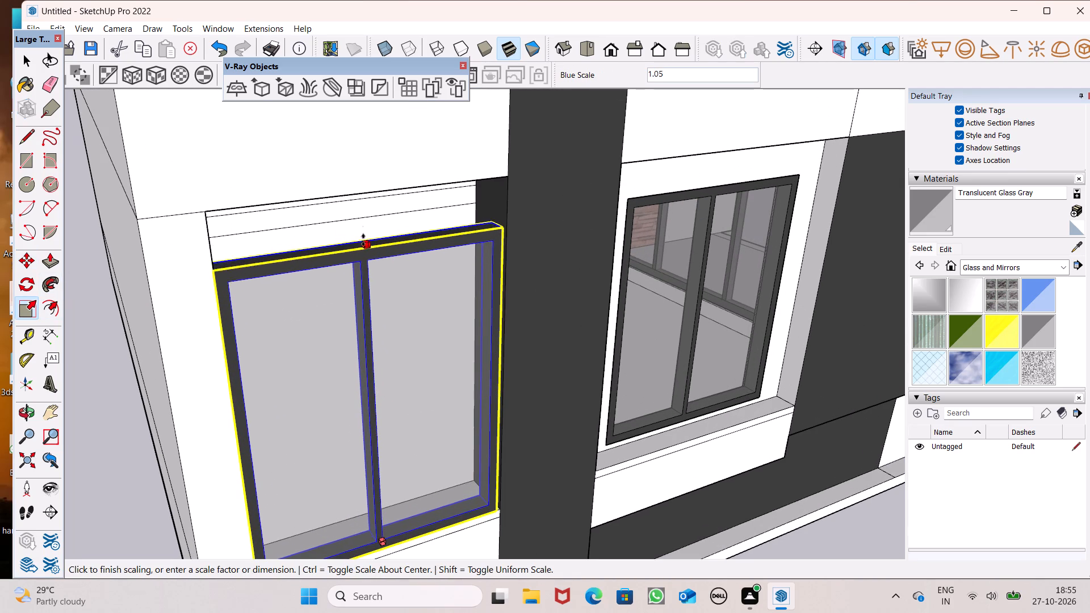
{"action": "left_click_drag", "start_coordinate": [363, 240], "coordinate": [367, 196]}
{"action": "scroll", "coordinate": [215, 225], "scroll_direction": "down", "scroll_amount": 6}
{"action": "key", "text": "space"}
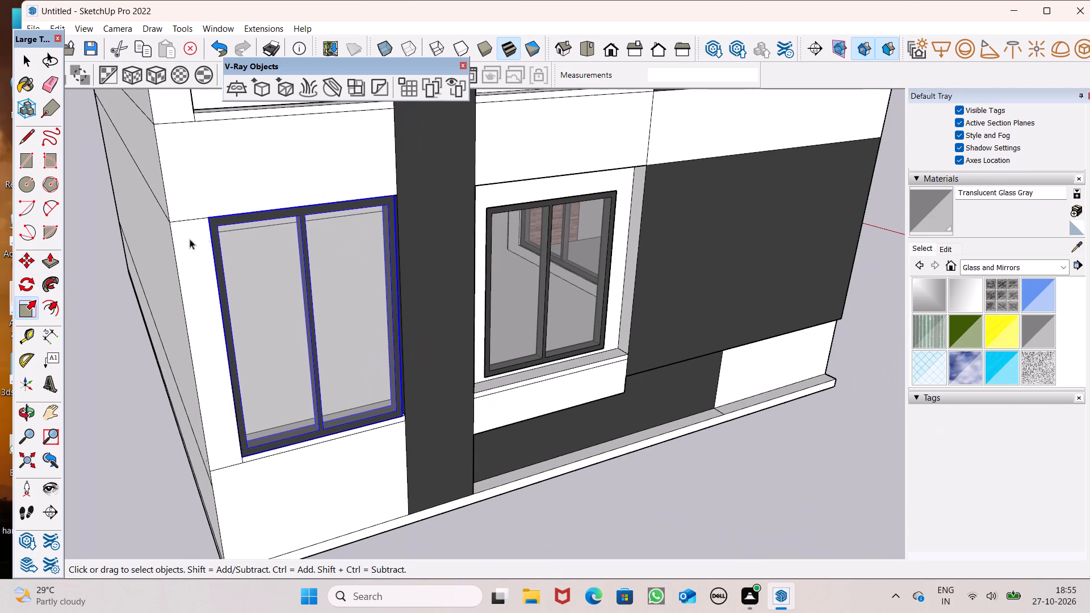
{"action": "left_click", "coordinate": [86, 272]}
Copy the fitted lowest corner window about 12' 1/8" up to the second-level corner opening.
{"action": "scroll", "coordinate": [246, 213], "scroll_direction": "down", "scroll_amount": 6}
{"action": "middle_click_drag", "start_coordinate": [363, 270], "coordinate": [305, 247]}
{"action": "scroll", "coordinate": [321, 276], "scroll_direction": "down", "scroll_amount": 2}
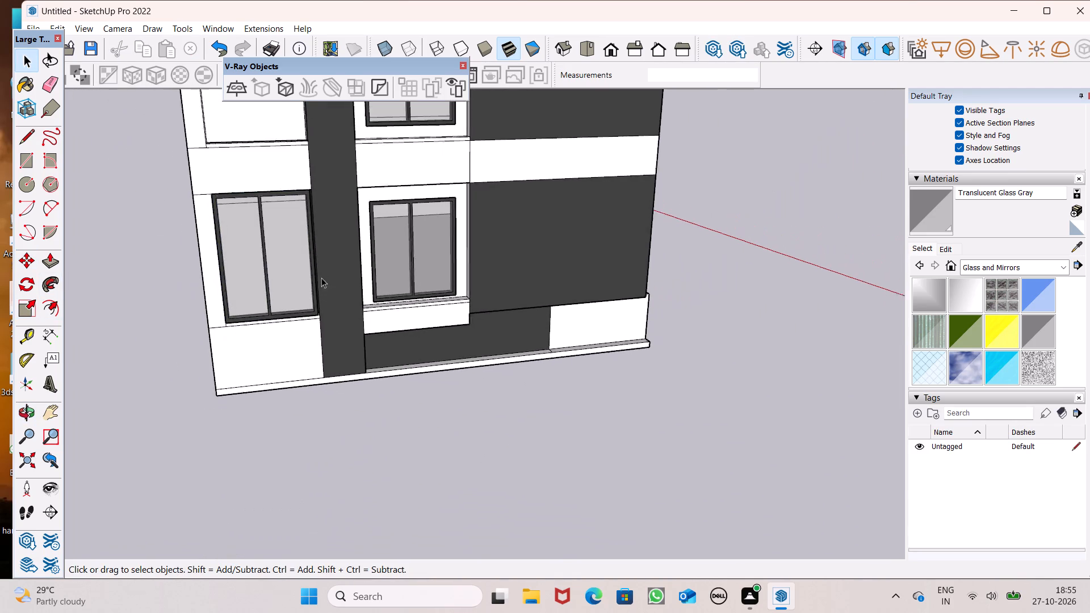
{"action": "scroll", "coordinate": [321, 278], "scroll_direction": "down", "scroll_amount": 2}
{"action": "scroll", "coordinate": [261, 248], "scroll_direction": "down", "scroll_amount": 13}
{"action": "scroll", "coordinate": [224, 168], "scroll_direction": "up", "scroll_amount": 5}
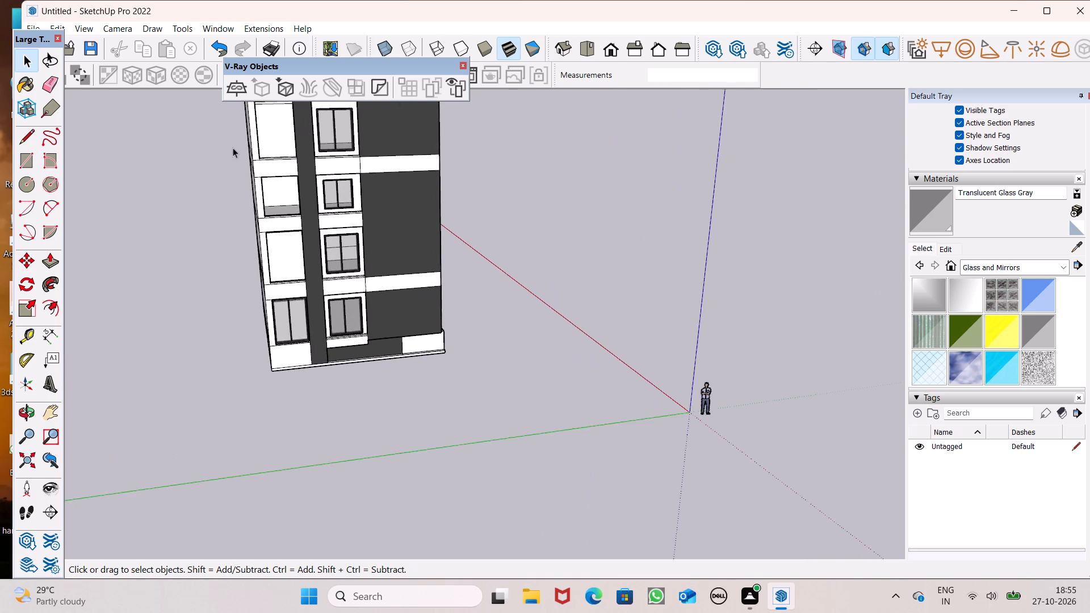
{"action": "scroll", "coordinate": [233, 148], "scroll_direction": "up", "scroll_amount": 3}
{"action": "left_click", "coordinate": [289, 331]}
{"action": "scroll", "coordinate": [224, 228], "scroll_direction": "up", "scroll_amount": 6}
{"action": "key", "text": "m"}
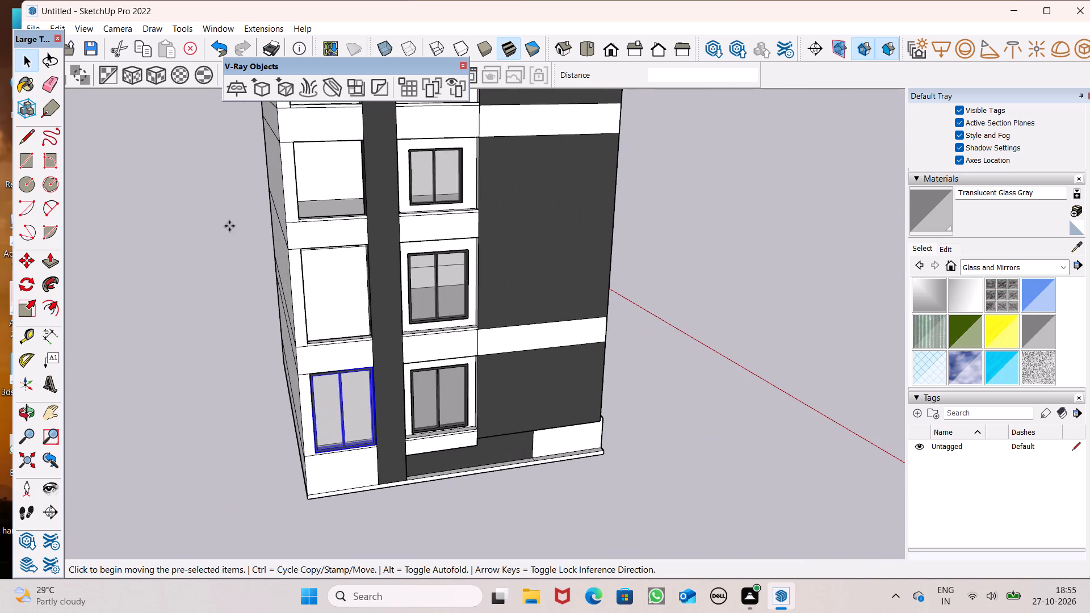
{"action": "key", "text": "Return"}
{"action": "scroll", "coordinate": [335, 306], "scroll_direction": "down", "scroll_amount": 2}
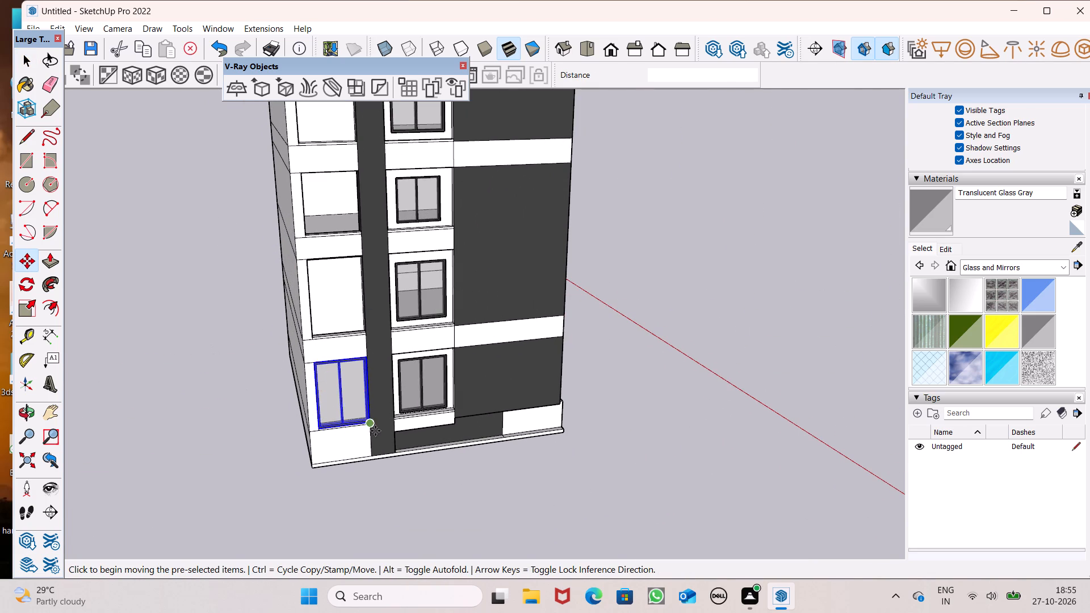
{"action": "left_click_drag", "start_coordinate": [370, 422], "coordinate": [361, 328]}
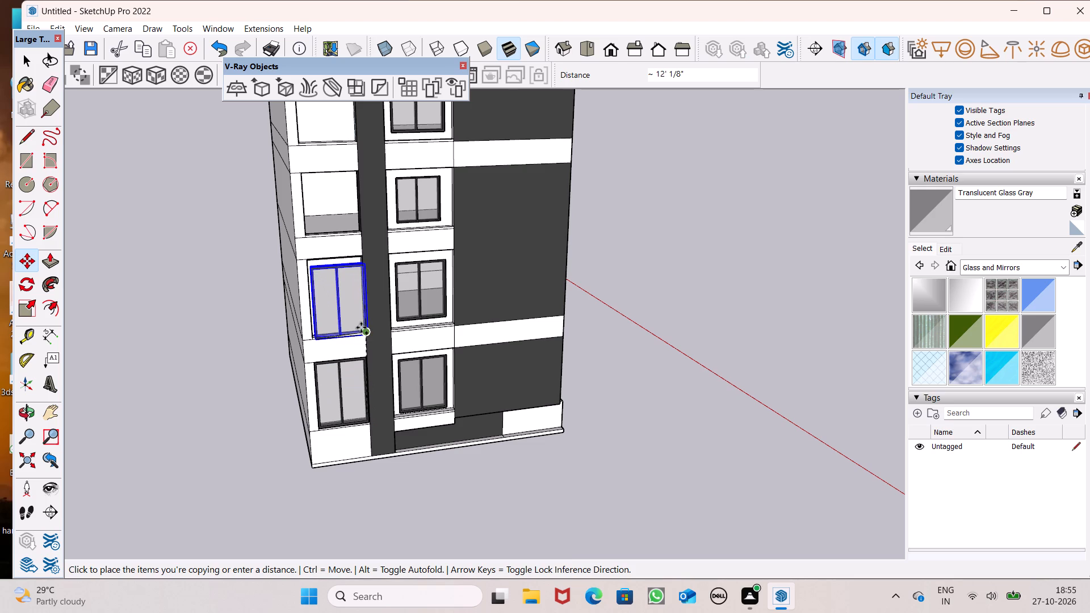
{"action": "left_click_drag", "start_coordinate": [361, 328], "coordinate": [360, 330]}
{"action": "left_click_drag", "start_coordinate": [360, 330], "coordinate": [360, 329]}
Move the second-level copy about 10 1/8" into its opening, aligning its lower corner beside the dark pier with the opening's corner.
{"action": "scroll", "coordinate": [344, 326], "scroll_direction": "up", "scroll_amount": 14}
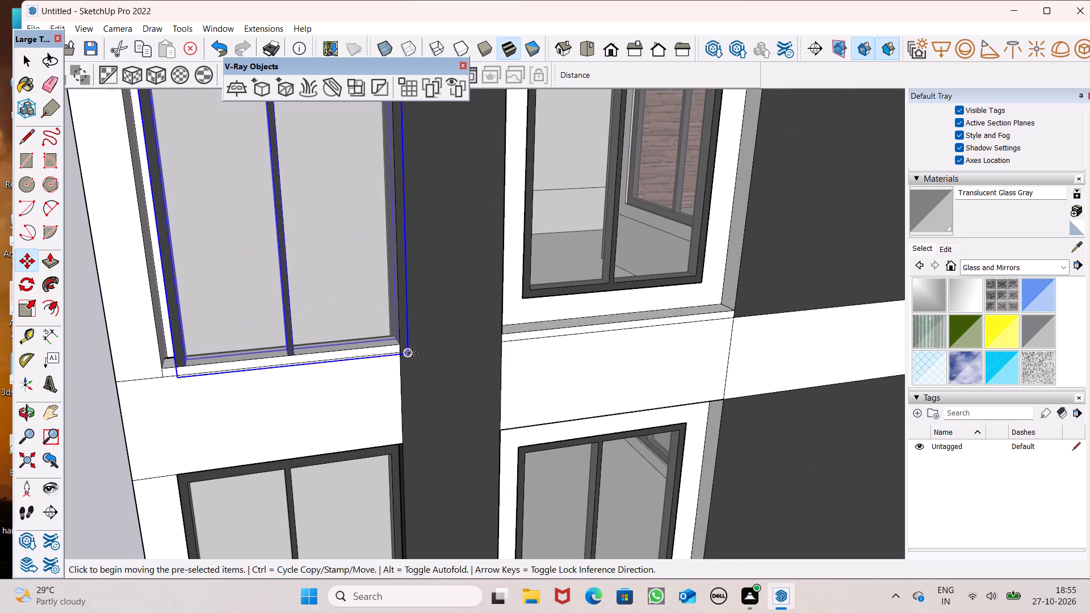
{"action": "left_click_drag", "start_coordinate": [408, 355], "coordinate": [393, 342]}
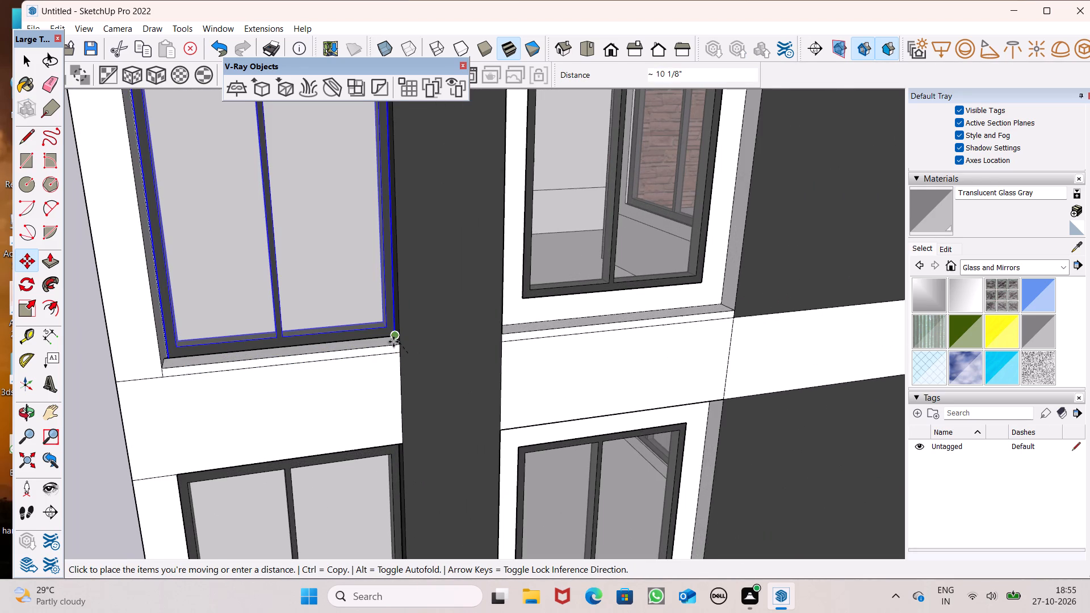
{"action": "left_click_drag", "start_coordinate": [393, 342], "coordinate": [394, 343]}
{"action": "scroll", "coordinate": [389, 347], "scroll_direction": "up", "scroll_amount": 5}
{"action": "middle_click_drag", "start_coordinate": [391, 347], "coordinate": [462, 343]}
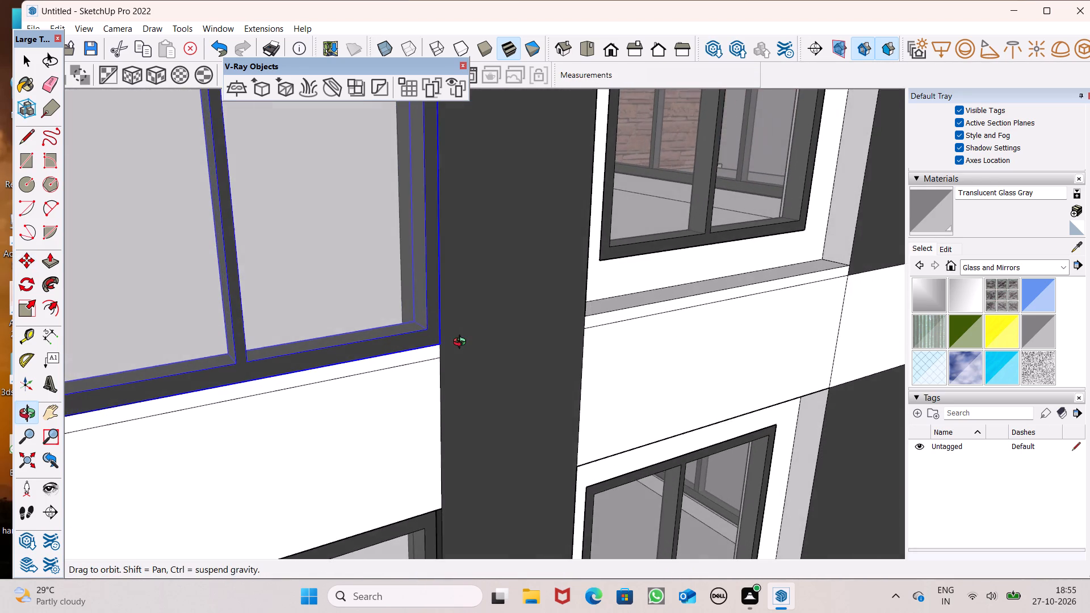
{"action": "middle_click_drag", "start_coordinate": [462, 343], "coordinate": [462, 343]}
{"action": "scroll", "coordinate": [459, 287], "scroll_direction": "down", "scroll_amount": 7}
{"action": "scroll", "coordinate": [314, 346], "scroll_direction": "up", "scroll_amount": 6}
{"action": "scroll", "coordinate": [226, 360], "scroll_direction": "up", "scroll_amount": 6}
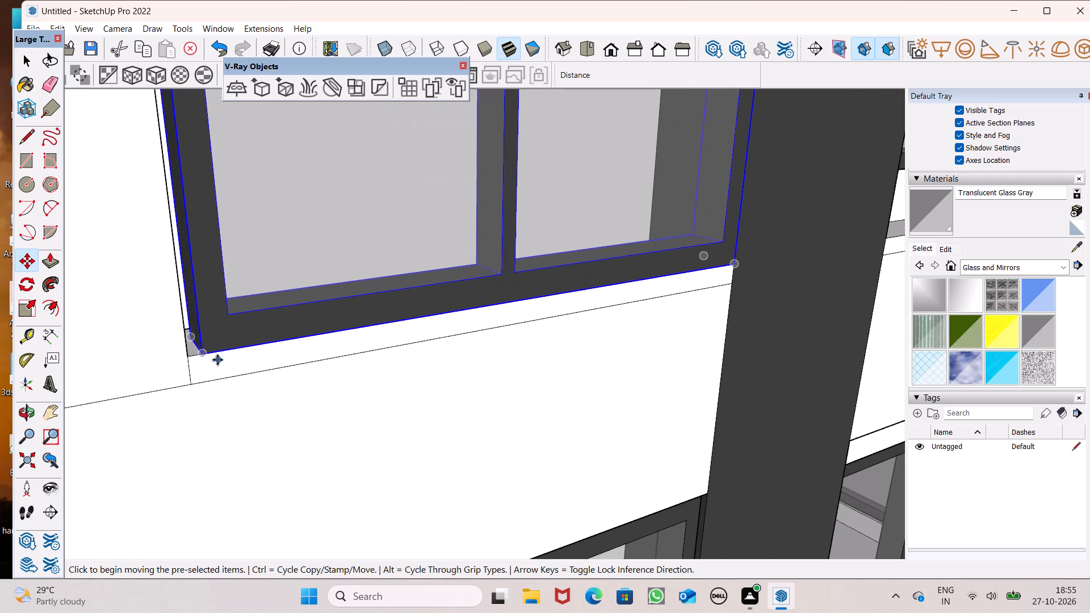
{"action": "scroll", "coordinate": [583, 296], "scroll_direction": "up", "scroll_amount": 6}
{"action": "middle_click_drag", "start_coordinate": [684, 274], "coordinate": [561, 288]}
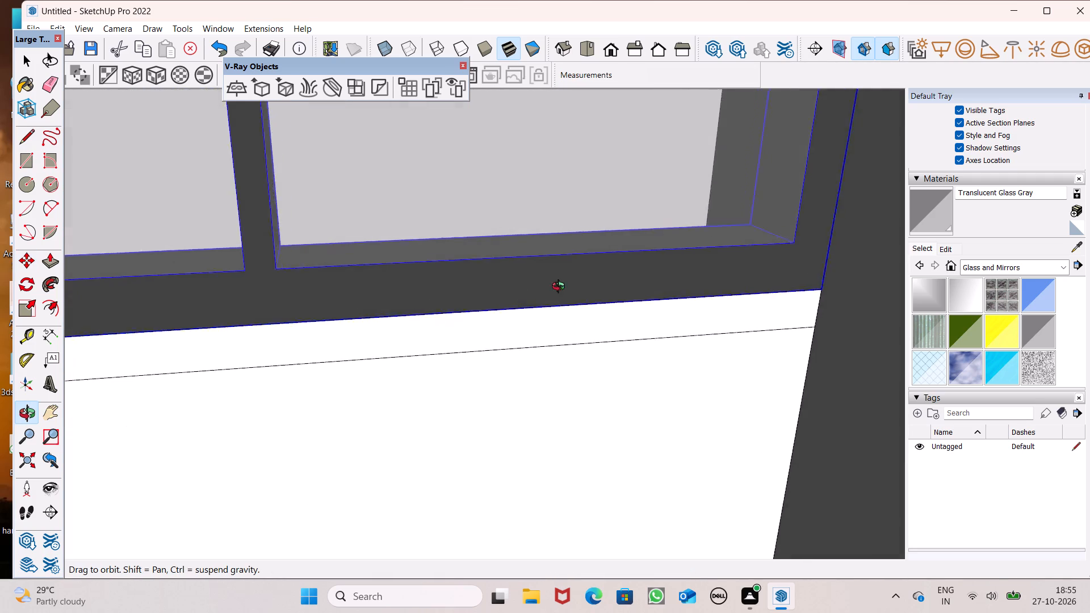
{"action": "middle_click_drag", "start_coordinate": [561, 288], "coordinate": [541, 303]}
{"action": "scroll", "coordinate": [757, 314], "scroll_direction": "up", "scroll_amount": 4}
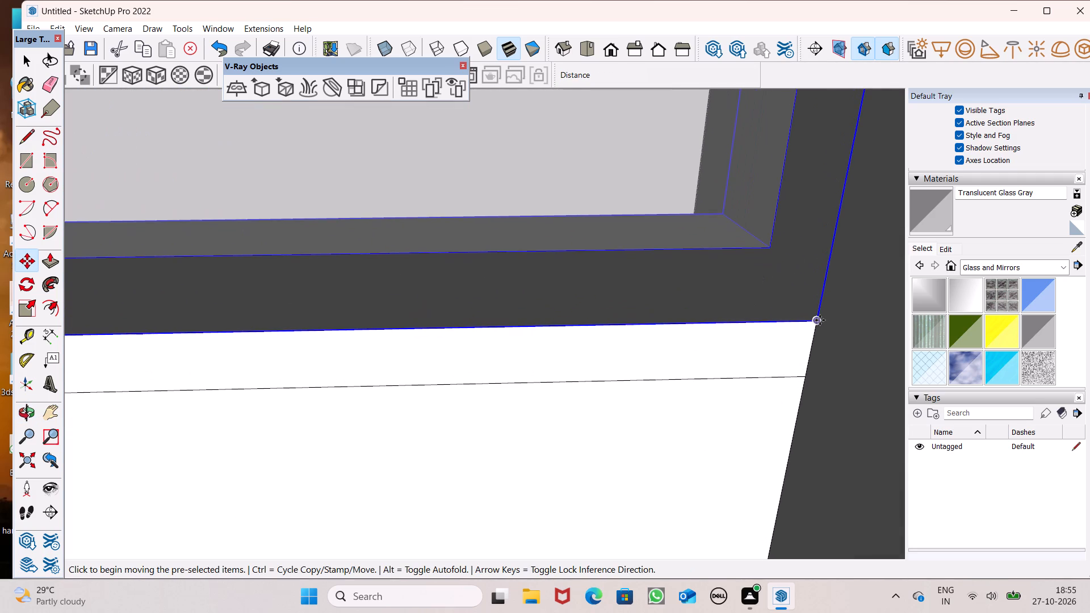
{"action": "left_click_drag", "start_coordinate": [820, 320], "coordinate": [811, 321]}
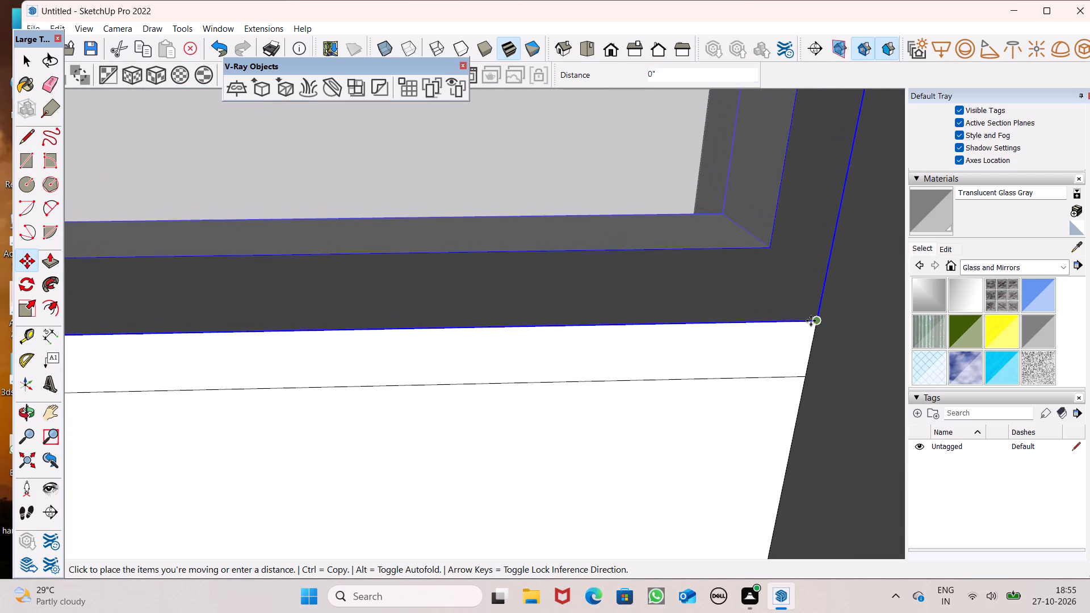
{"action": "left_click_drag", "start_coordinate": [811, 321], "coordinate": [812, 320]}
Stretch the second-level corner window's height up to the top edge of its opening.
{"action": "scroll", "coordinate": [786, 273], "scroll_direction": "down", "scroll_amount": 20}
{"action": "scroll", "coordinate": [786, 273], "scroll_direction": "down", "scroll_amount": 2}
{"action": "scroll", "coordinate": [530, 320], "scroll_direction": "down", "scroll_amount": 5}
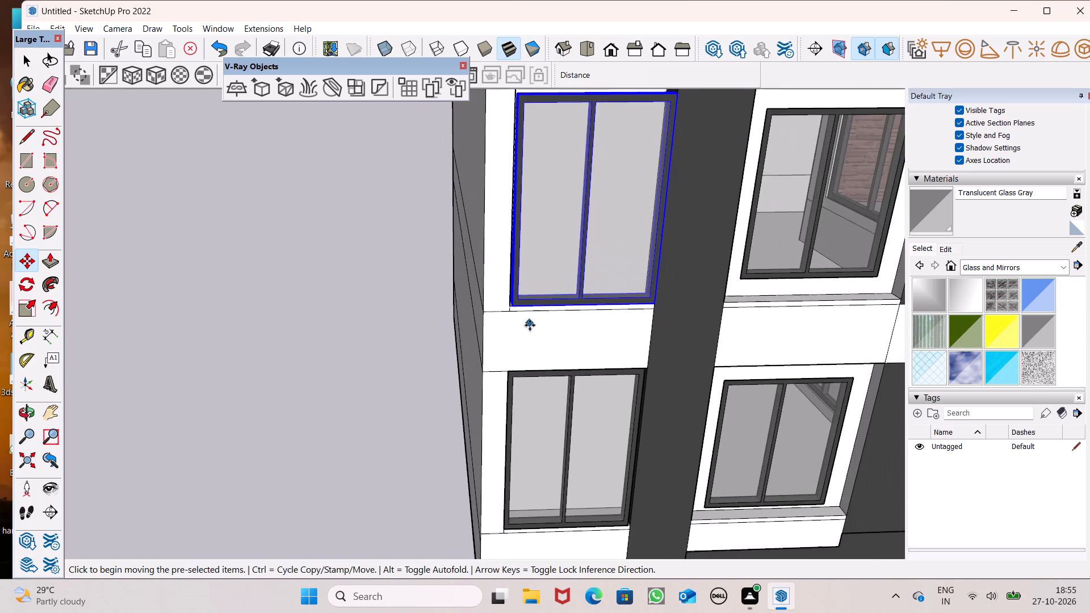
{"action": "scroll", "coordinate": [376, 297], "scroll_direction": "down", "scroll_amount": 5}
{"action": "scroll", "coordinate": [400, 174], "scroll_direction": "up", "scroll_amount": 7}
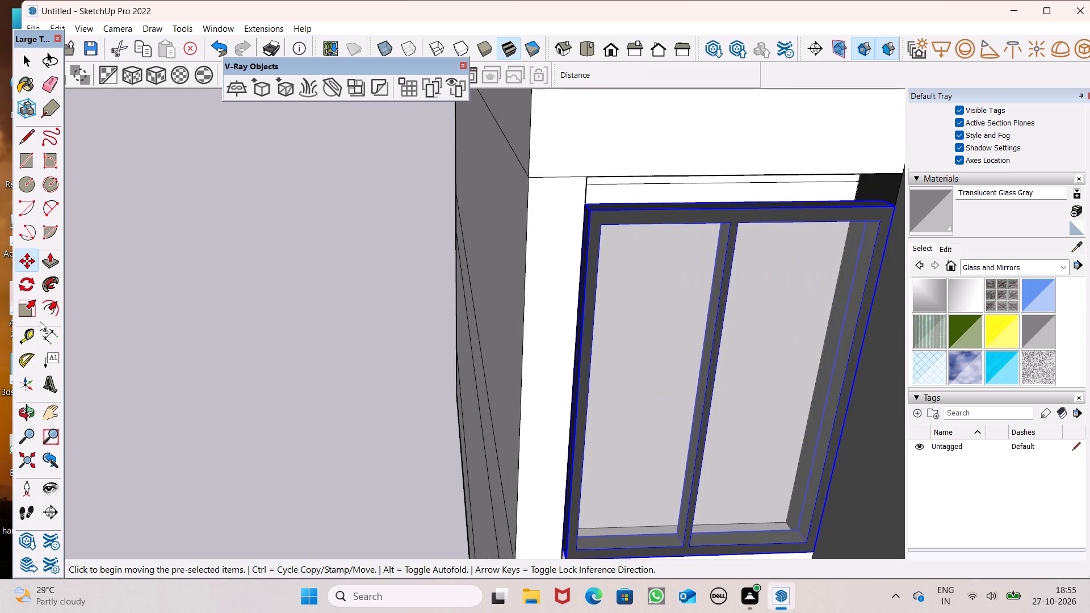
{"action": "left_click", "coordinate": [28, 316]}
{"action": "scroll", "coordinate": [637, 244], "scroll_direction": "up", "scroll_amount": 4}
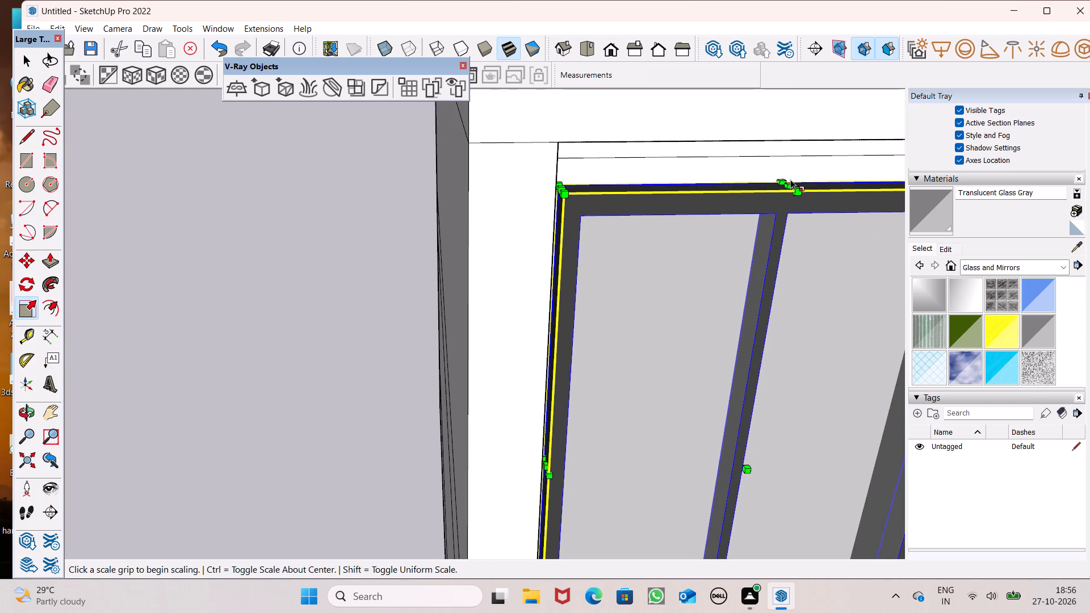
{"action": "left_click_drag", "start_coordinate": [786, 183], "coordinate": [796, 136]}
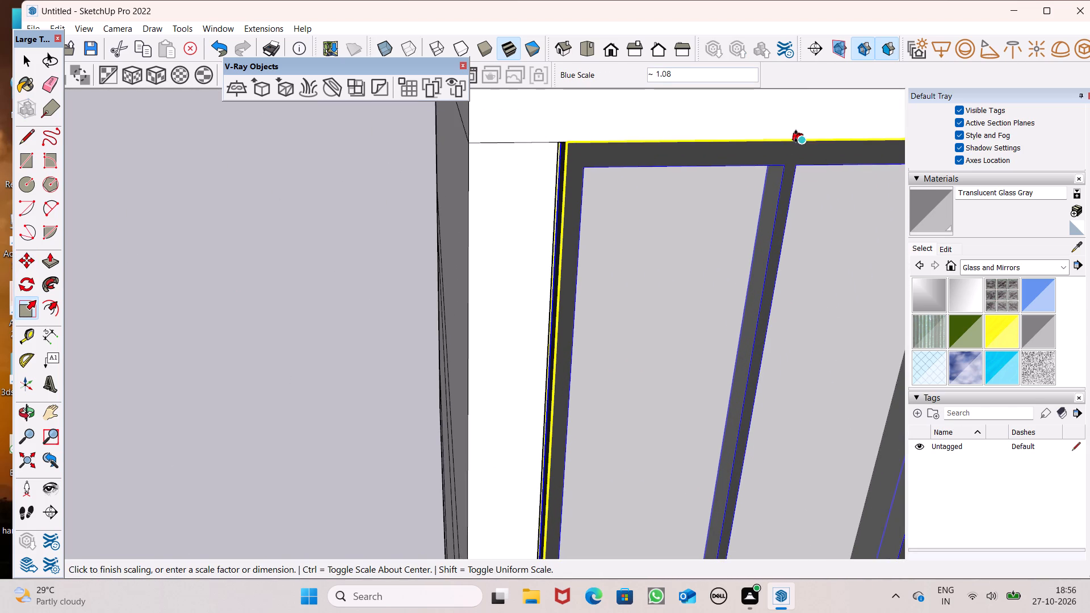
{"action": "left_click_drag", "start_coordinate": [796, 136], "coordinate": [784, 149]}
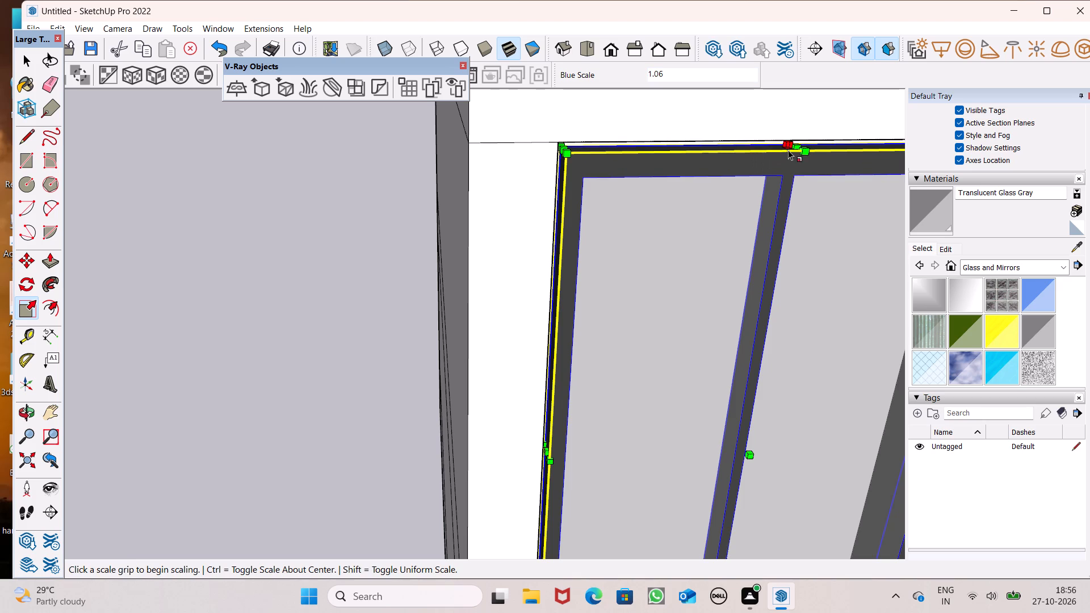
{"action": "left_click_drag", "start_coordinate": [794, 146], "coordinate": [793, 138]}
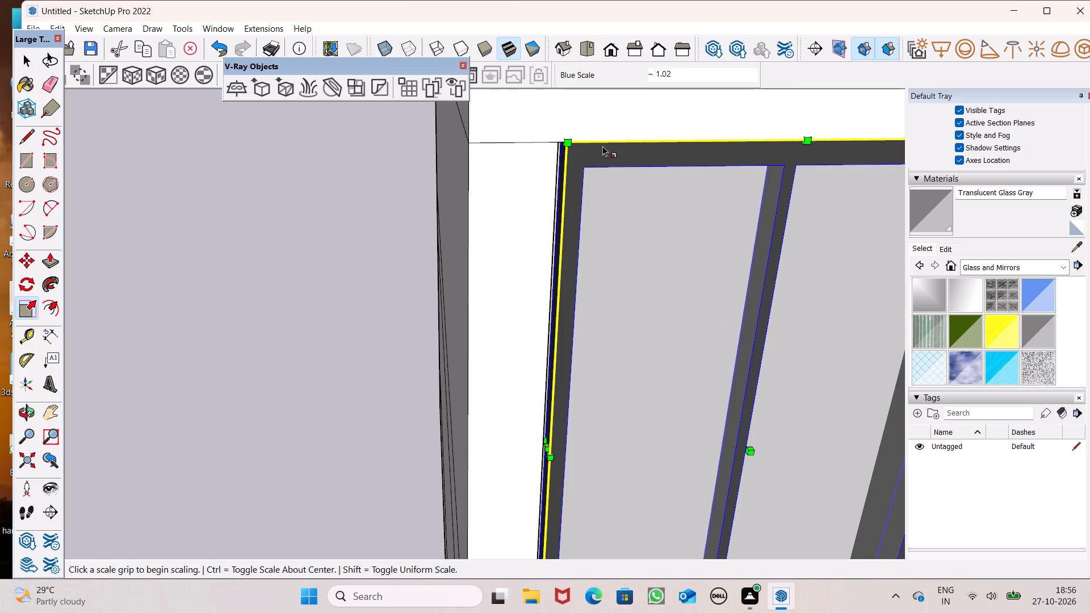
{"action": "scroll", "coordinate": [537, 161], "scroll_direction": "down", "scroll_amount": 2}
{"action": "scroll", "coordinate": [505, 285], "scroll_direction": "down", "scroll_amount": 2}
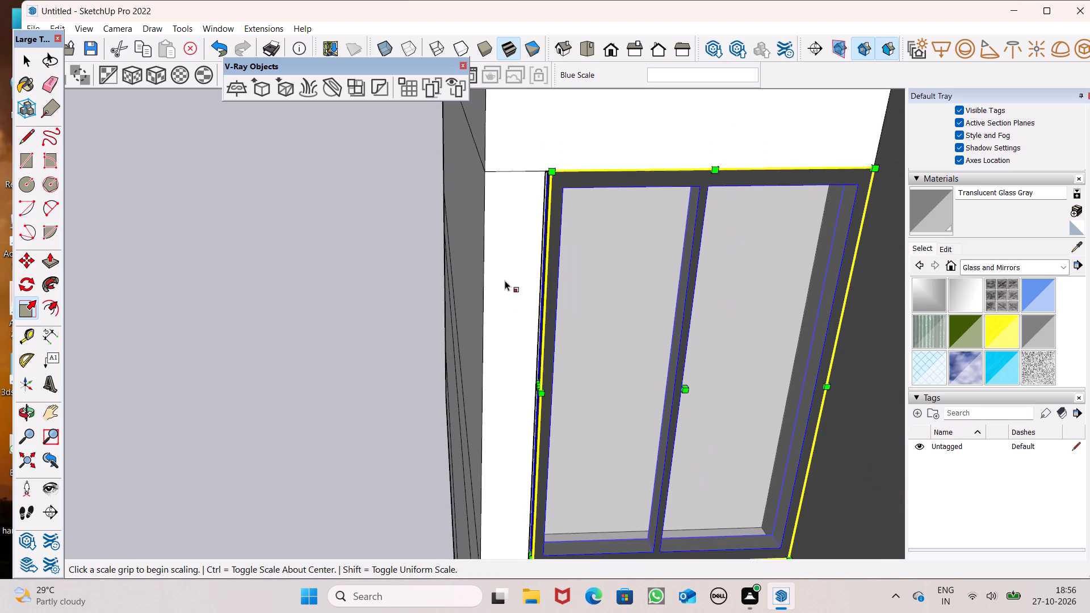
Widen the second-level corner window slightly to the outer side of its opening and clear the selection.
{"action": "scroll", "coordinate": [529, 375], "scroll_direction": "up", "scroll_amount": 6}
{"action": "left_click_drag", "start_coordinate": [544, 388], "coordinate": [535, 389]}
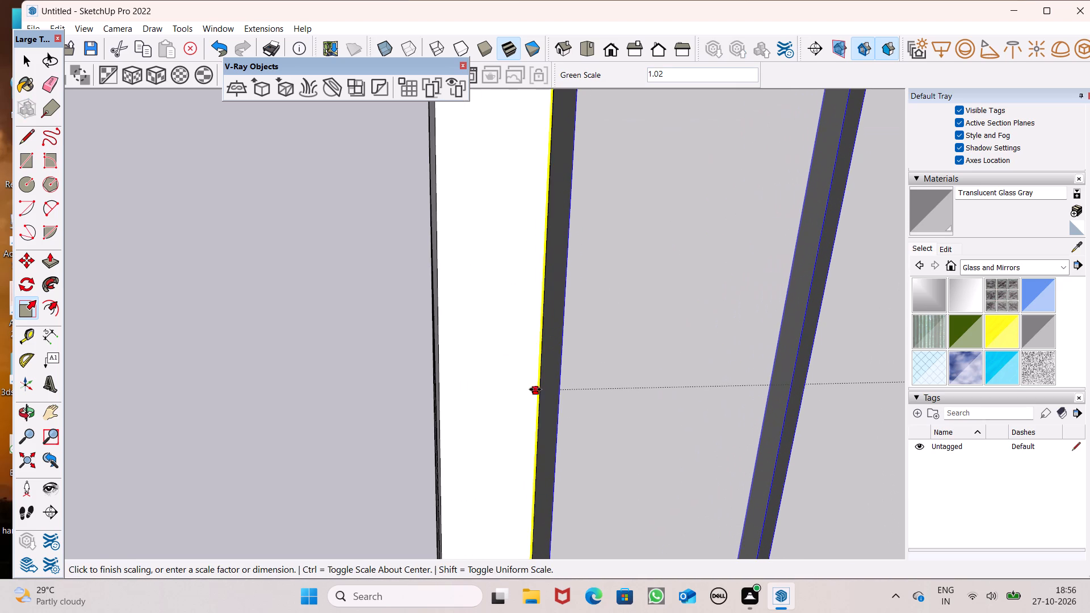
{"action": "left_click_drag", "start_coordinate": [535, 389], "coordinate": [538, 389]}
{"action": "key", "text": "space"}
{"action": "left_click", "coordinate": [366, 326]}
Copy the lowest corner window straight up to the empty third-level opening in the corner column.
{"action": "scroll", "coordinate": [366, 326], "scroll_direction": "down", "scroll_amount": 8}
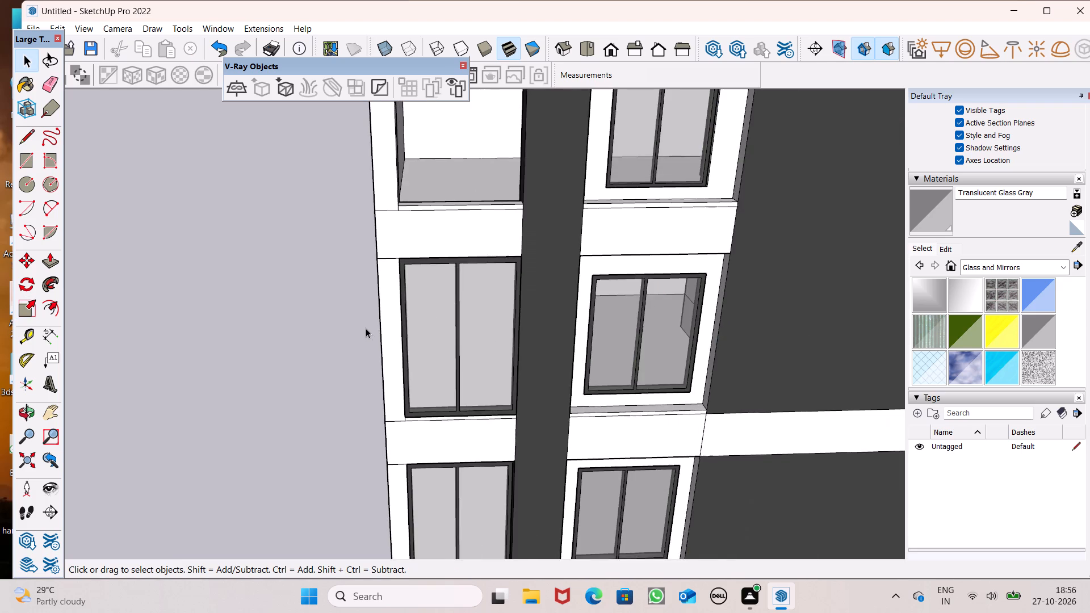
{"action": "scroll", "coordinate": [388, 328], "scroll_direction": "down", "scroll_amount": 4}
{"action": "scroll", "coordinate": [388, 328], "scroll_direction": "up", "scroll_amount": 1}
{"action": "scroll", "coordinate": [388, 327], "scroll_direction": "down", "scroll_amount": 1}
{"action": "scroll", "coordinate": [471, 327], "scroll_direction": "down", "scroll_amount": 3}
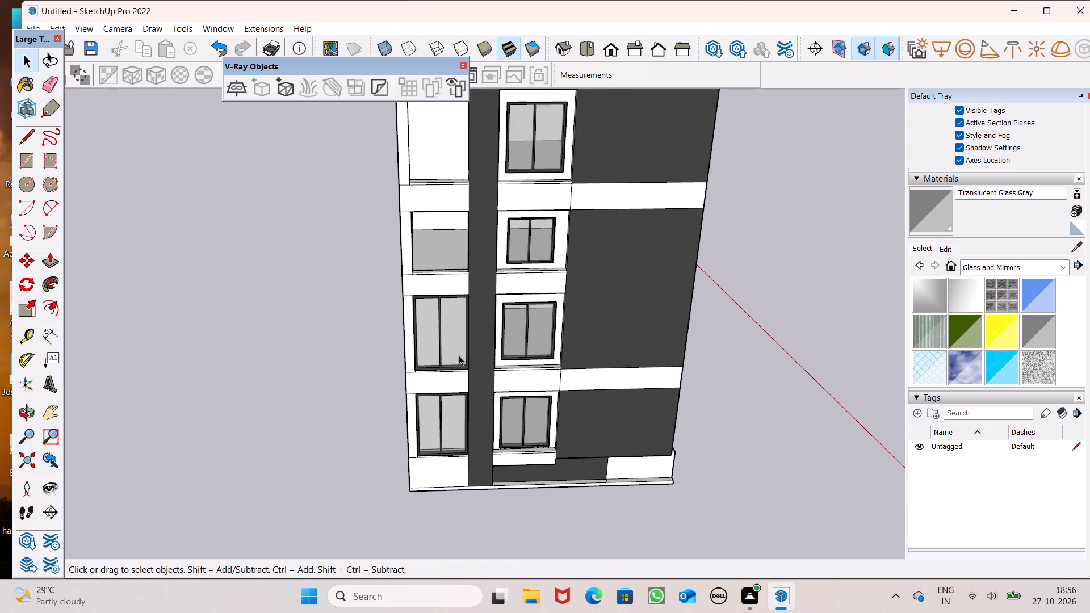
{"action": "left_click", "coordinate": [439, 417]}
{"action": "key", "text": "m"}
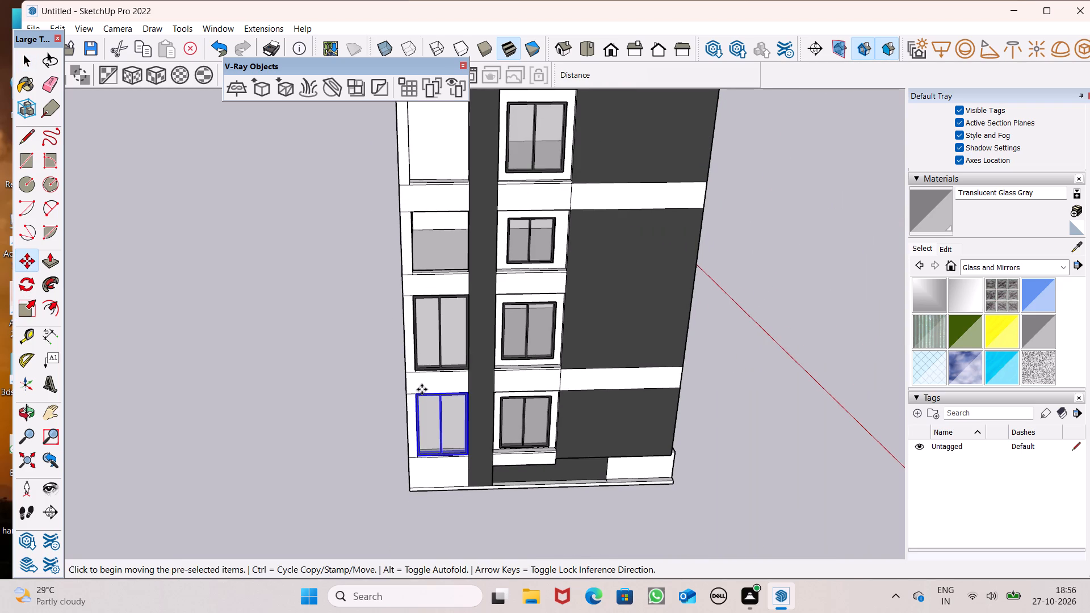
{"action": "key", "text": "Return"}
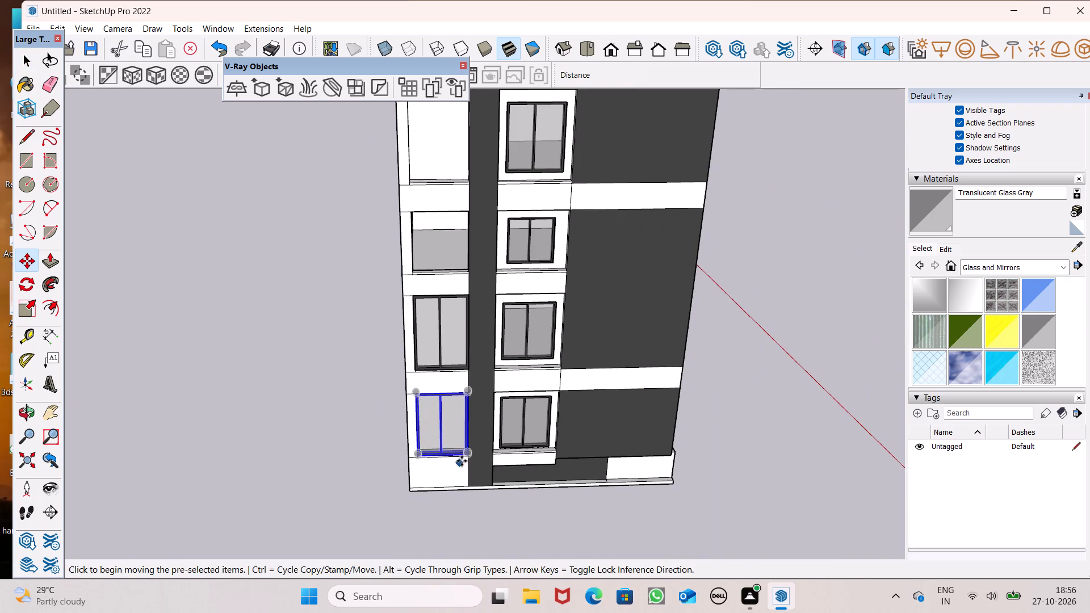
{"action": "left_click_drag", "start_coordinate": [469, 456], "coordinate": [452, 277]}
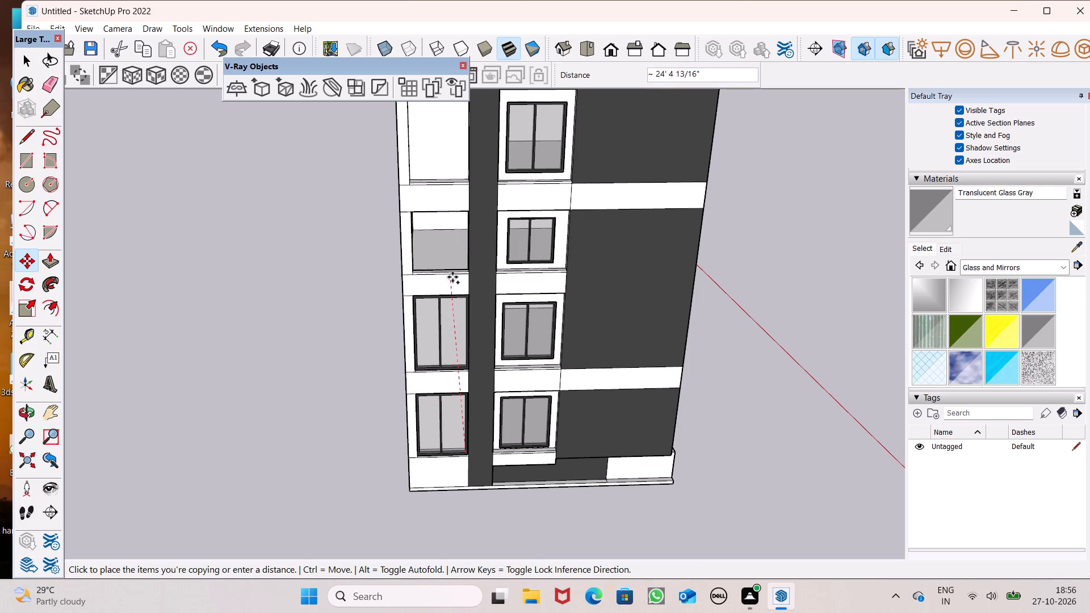
{"action": "left_click_drag", "start_coordinate": [452, 277], "coordinate": [458, 270]}
Move the third-level copy into its opening, aligning its lower corner beside the dark pier with the opening's corner.
{"action": "scroll", "coordinate": [458, 270], "scroll_direction": "up", "scroll_amount": 3}
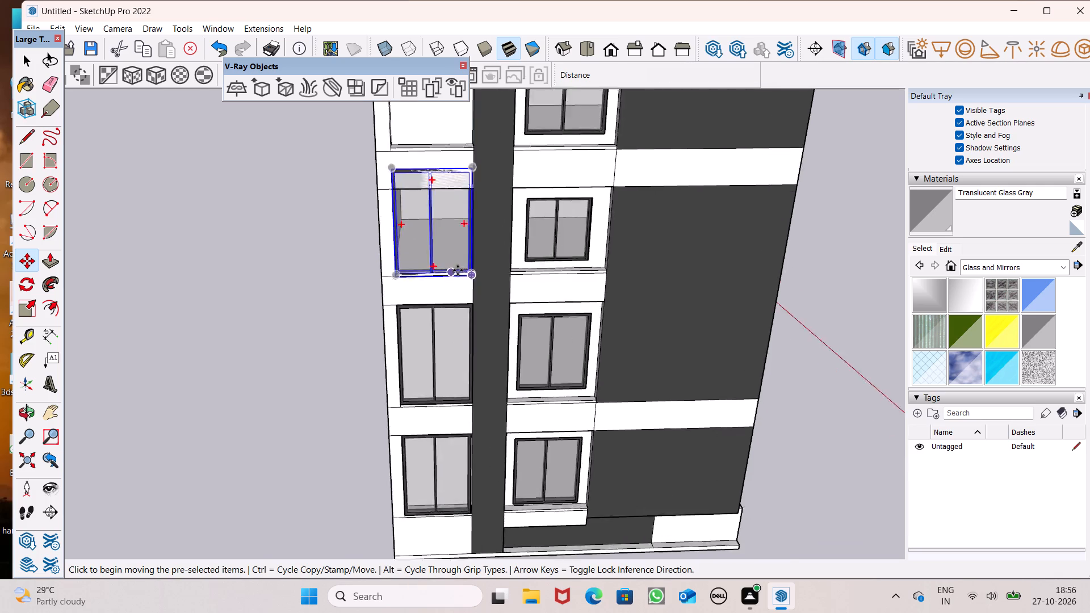
{"action": "scroll", "coordinate": [458, 270], "scroll_direction": "up", "scroll_amount": 5}
{"action": "middle_click_drag", "start_coordinate": [467, 279], "coordinate": [547, 312]}
{"action": "scroll", "coordinate": [531, 308], "scroll_direction": "up", "scroll_amount": 6}
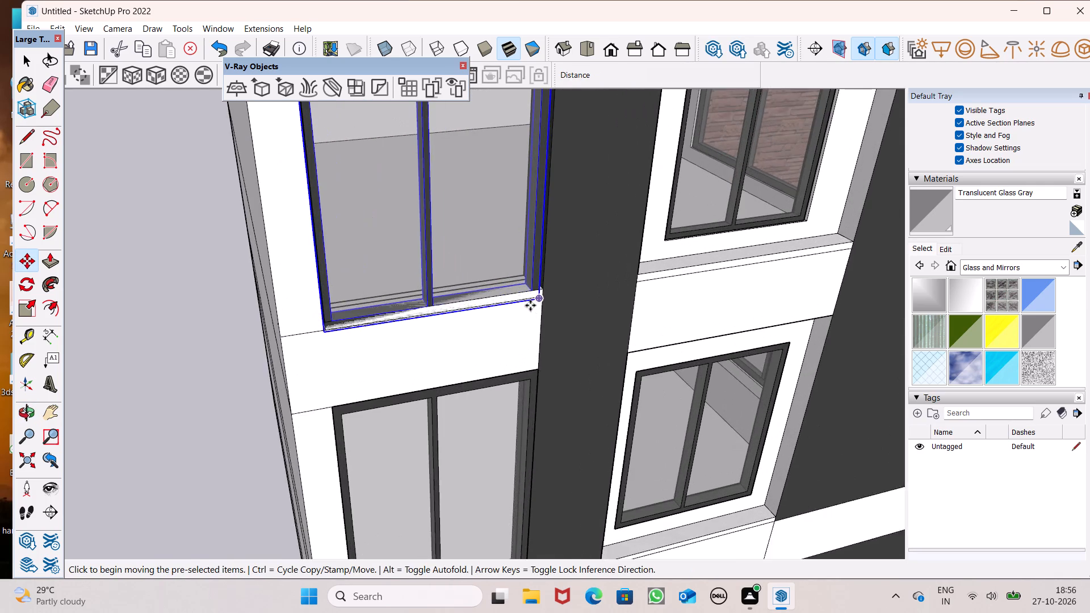
{"action": "left_click_drag", "start_coordinate": [540, 297], "coordinate": [543, 288]}
{"action": "scroll", "coordinate": [513, 321], "scroll_direction": "down", "scroll_amount": 6}
{"action": "scroll", "coordinate": [501, 330], "scroll_direction": "up", "scroll_amount": 7}
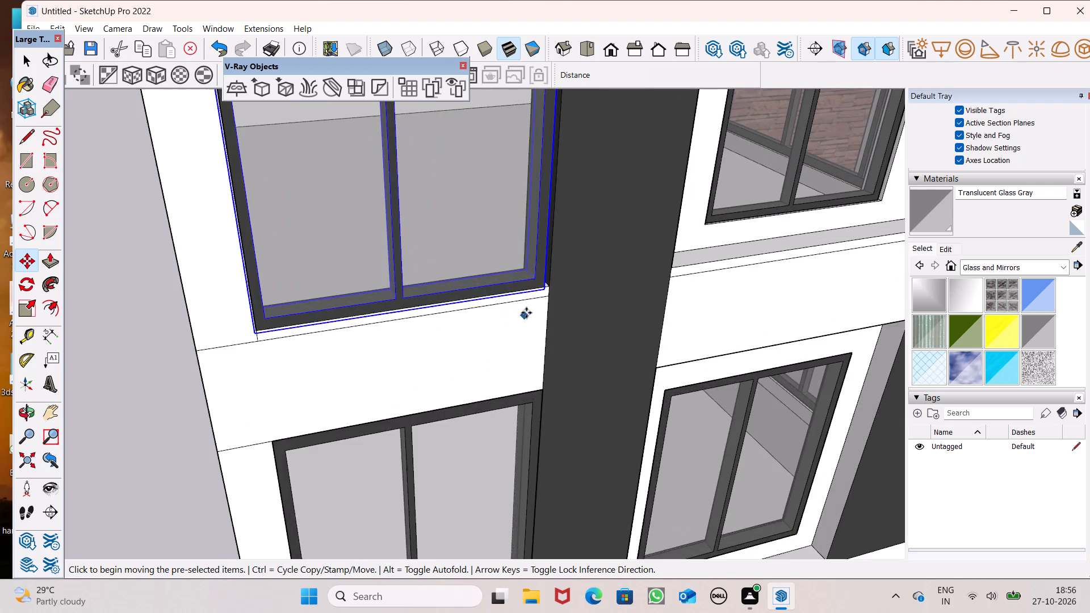
{"action": "scroll", "coordinate": [539, 298], "scroll_direction": "up", "scroll_amount": 8}
{"action": "left_click_drag", "start_coordinate": [546, 288], "coordinate": [563, 276]}
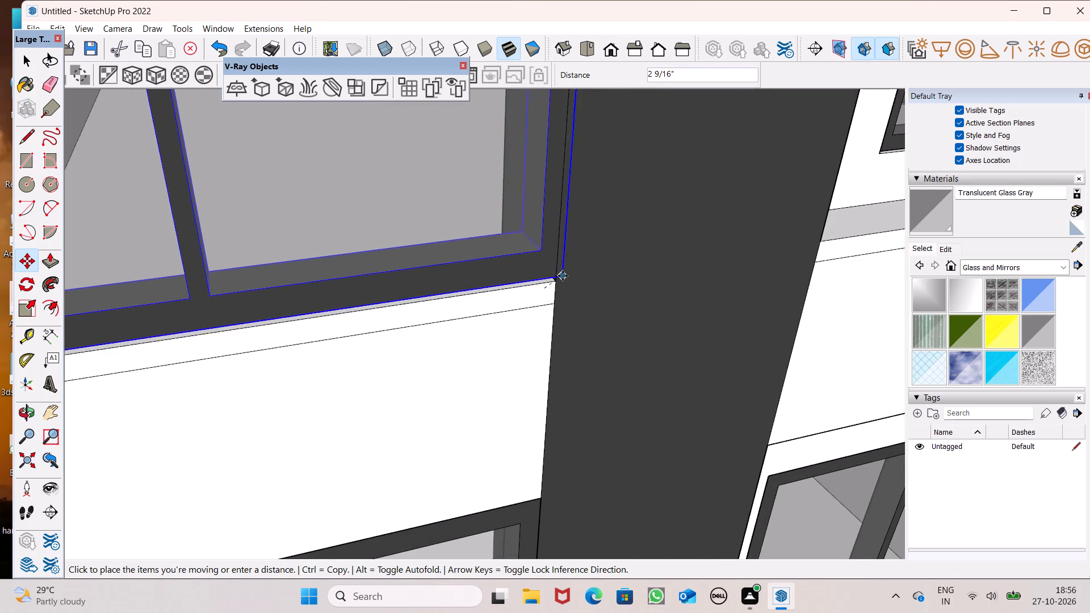
{"action": "left_click_drag", "start_coordinate": [563, 276], "coordinate": [559, 279]}
Scale the third-level window down uniformly from its upper outer corner until its top sits below the opening's top edge.
{"action": "scroll", "coordinate": [504, 324], "scroll_direction": "down", "scroll_amount": 13}
{"action": "scroll", "coordinate": [456, 333], "scroll_direction": "down", "scroll_amount": 5}
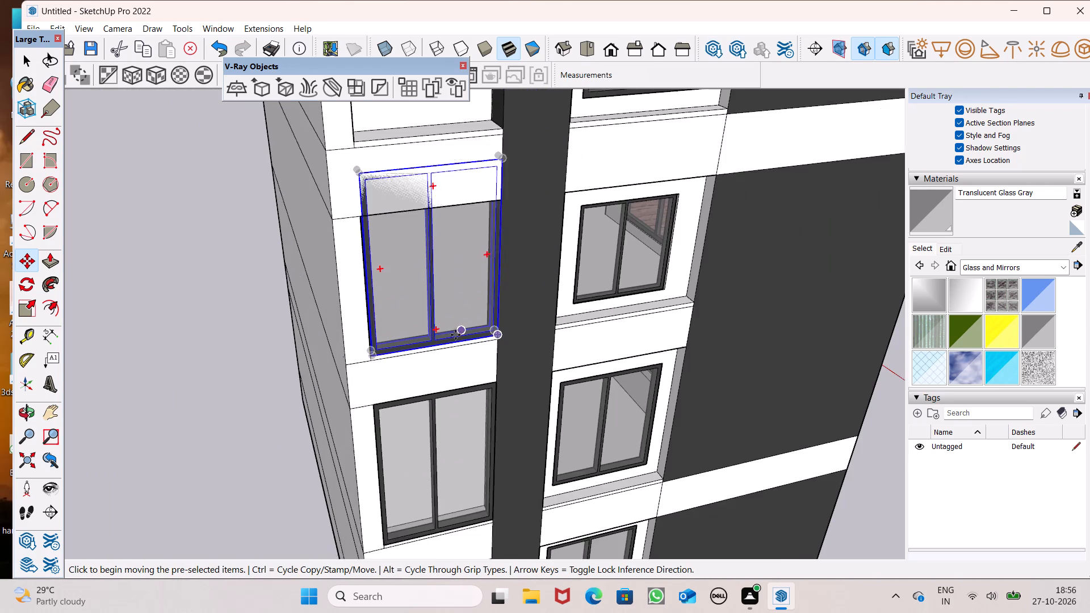
{"action": "left_click", "coordinate": [28, 315]}
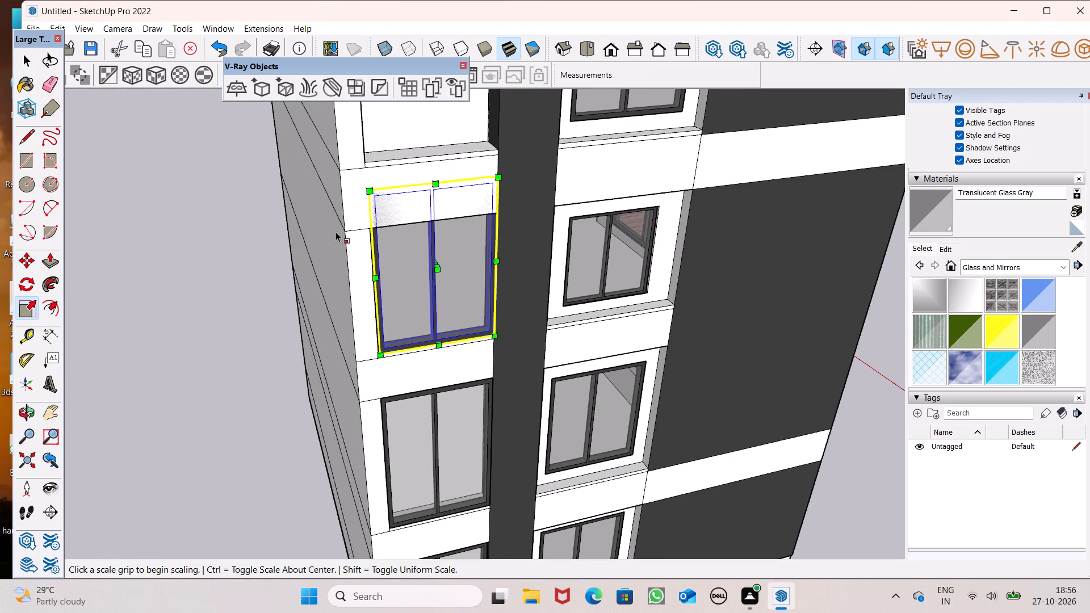
{"action": "left_click_drag", "start_coordinate": [372, 190], "coordinate": [389, 229]}
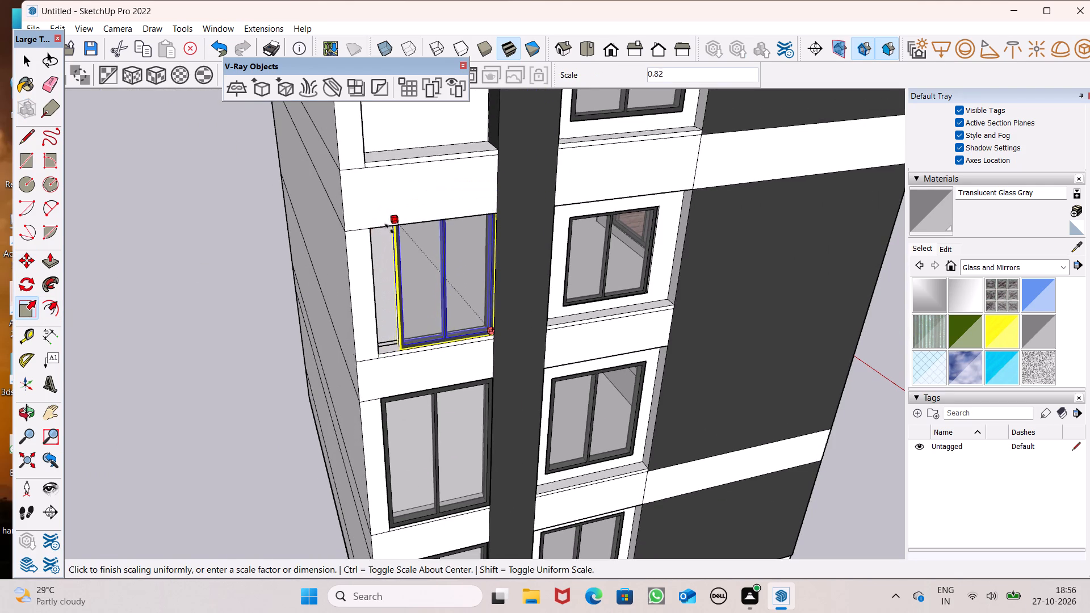
{"action": "left_click_drag", "start_coordinate": [389, 229], "coordinate": [397, 258]}
Widen the third-level window by a factor of about 1.45 to reach the outer side of its opening.
{"action": "middle_click_drag", "start_coordinate": [368, 273], "coordinate": [434, 313]}
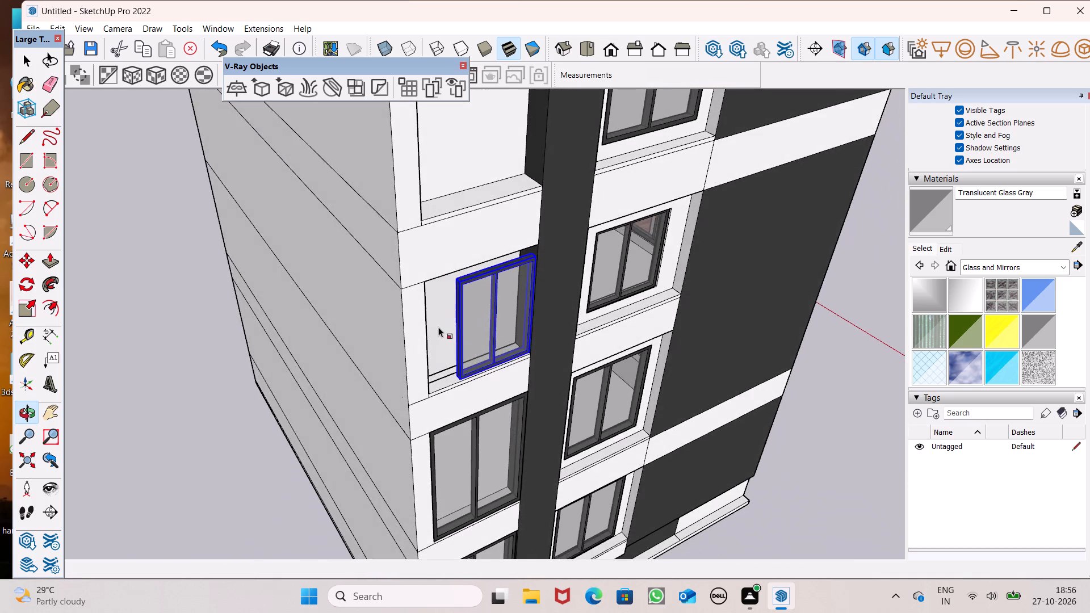
{"action": "scroll", "coordinate": [444, 327], "scroll_direction": "up", "scroll_amount": 7}
{"action": "left_click_drag", "start_coordinate": [477, 337], "coordinate": [418, 379]}
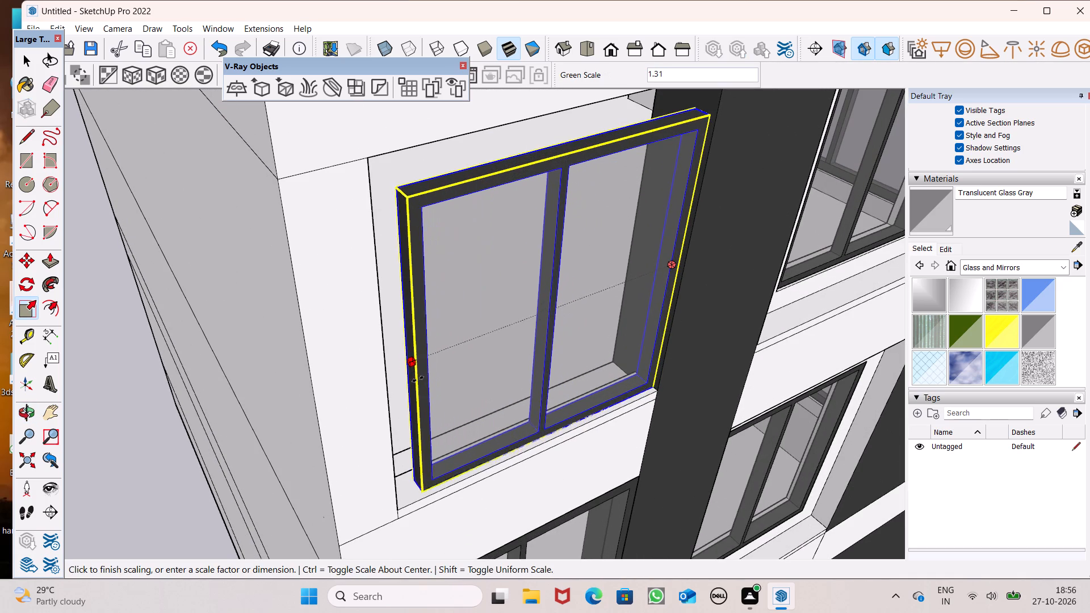
{"action": "left_click_drag", "start_coordinate": [418, 379], "coordinate": [391, 394]}
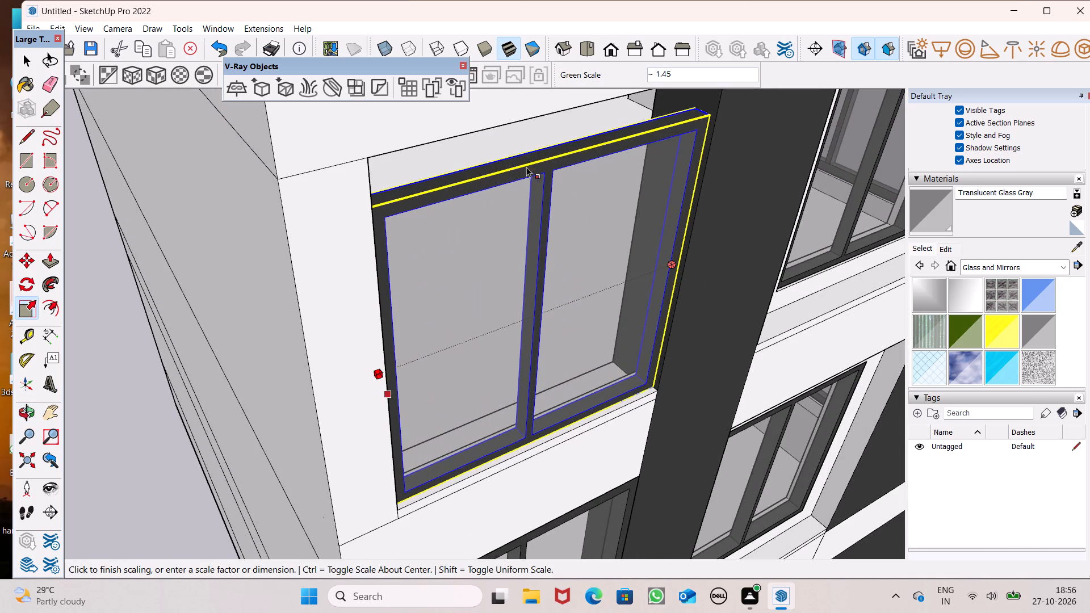
Stretch the third-level window's height by a factor of about 1.13 to the top of its opening and clear the selection.
{"action": "middle_click_drag", "start_coordinate": [487, 299], "coordinate": [339, 325]}
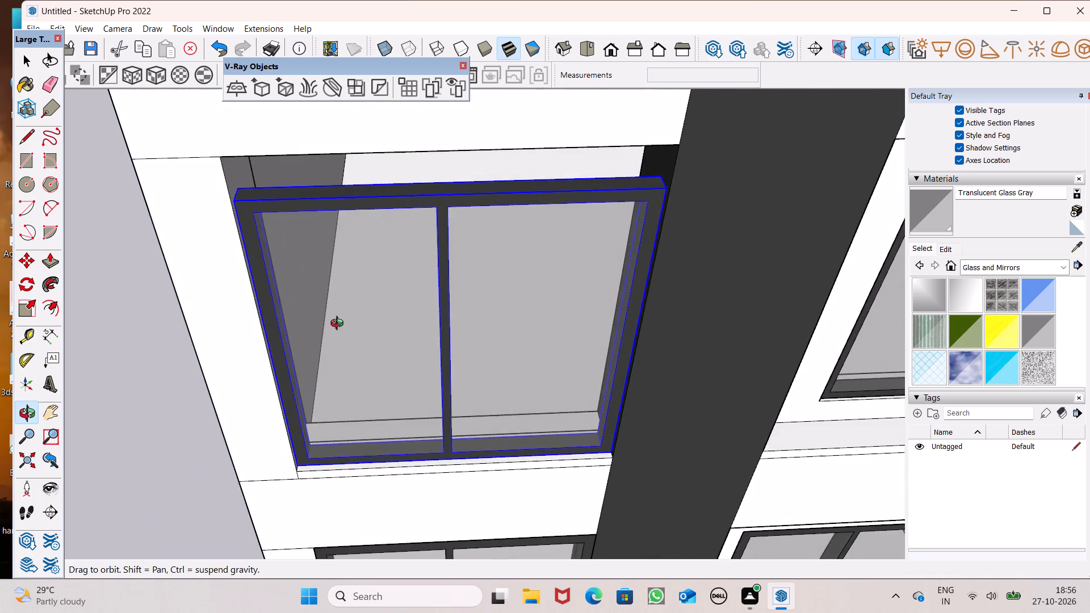
{"action": "middle_click_drag", "start_coordinate": [339, 325], "coordinate": [419, 317]}
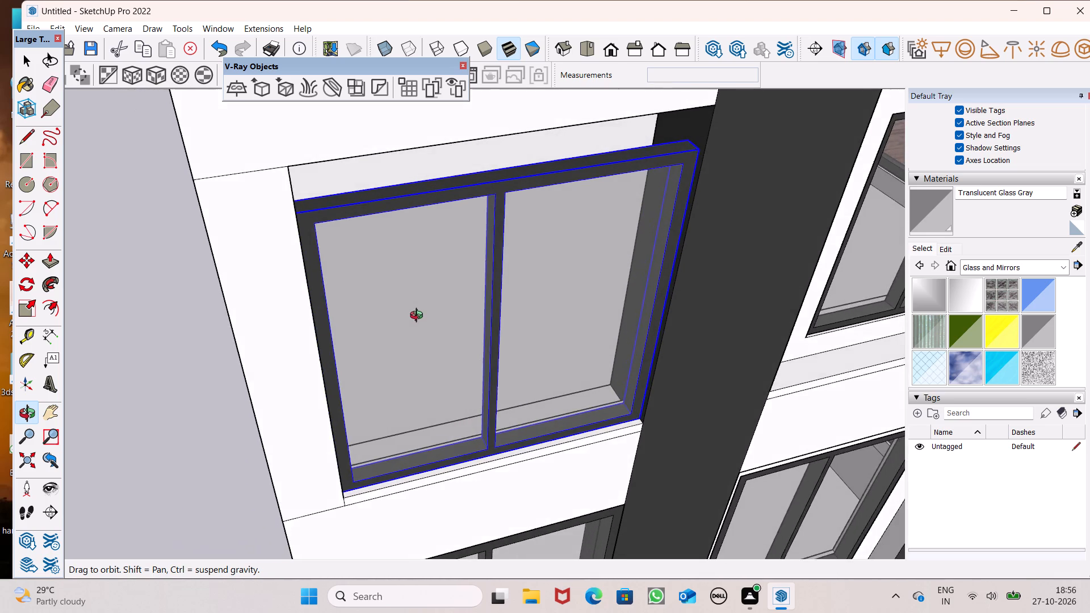
{"action": "middle_click_drag", "start_coordinate": [419, 317], "coordinate": [450, 348]}
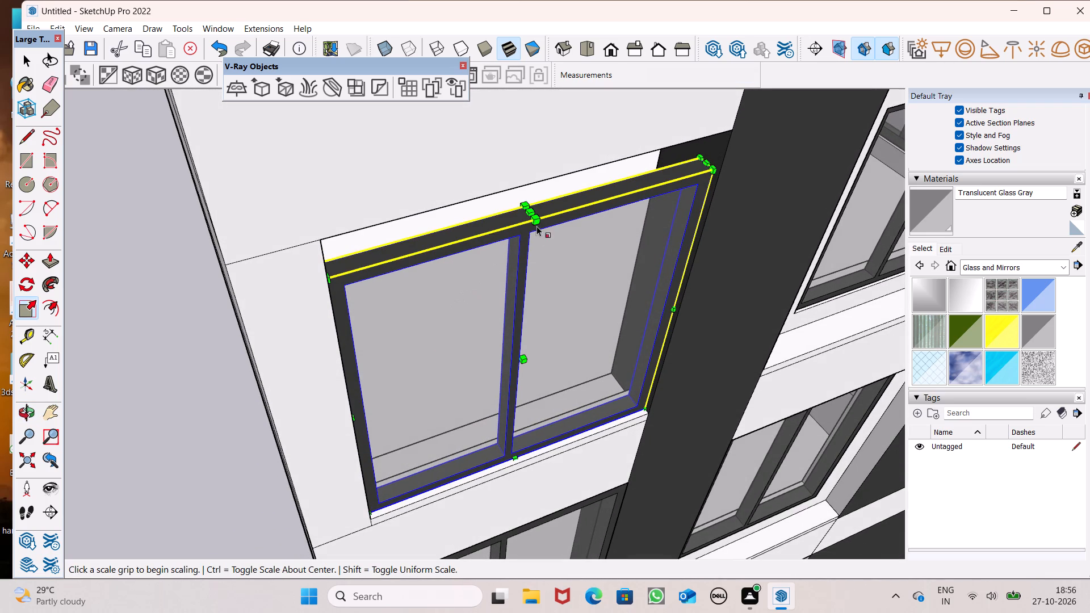
{"action": "left_click_drag", "start_coordinate": [534, 212], "coordinate": [535, 182]}
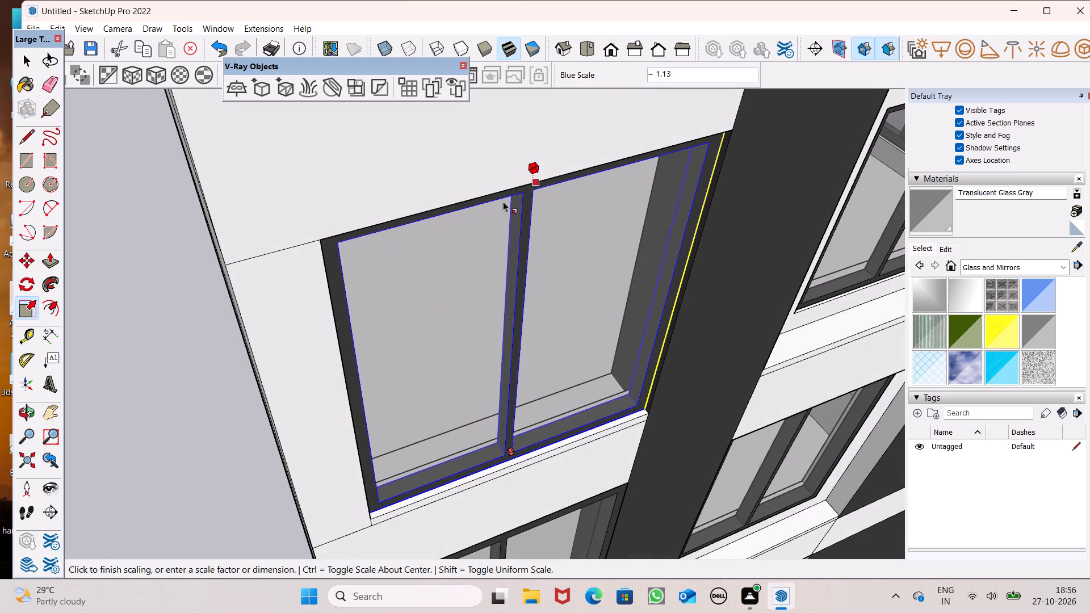
{"action": "scroll", "coordinate": [432, 238], "scroll_direction": "down", "scroll_amount": 6}
{"action": "key", "text": "space"}
{"action": "scroll", "coordinate": [297, 252], "scroll_direction": "down", "scroll_amount": 1}
{"action": "scroll", "coordinate": [236, 192], "scroll_direction": "down", "scroll_amount": 6}
{"action": "middle_click_drag", "start_coordinate": [293, 270], "coordinate": [299, 154]}
{"action": "scroll", "coordinate": [359, 282], "scroll_direction": "up", "scroll_amount": 1}
{"action": "scroll", "coordinate": [360, 294], "scroll_direction": "down", "scroll_amount": 6}
{"action": "left_click", "coordinate": [141, 322]}
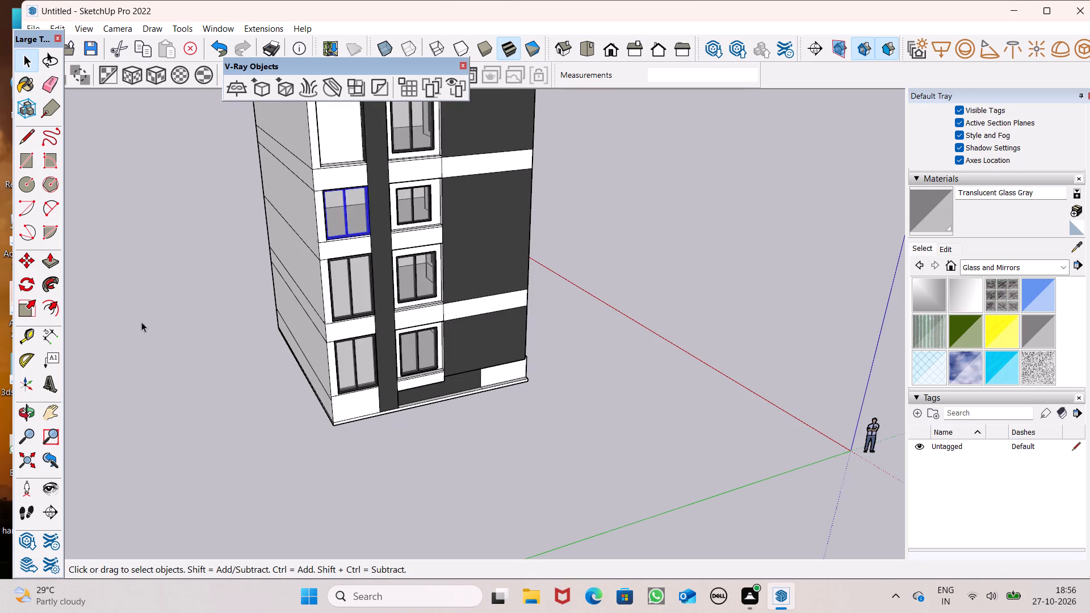
Move the third-level window about 1 3/4" so its lower corner beside the pier meets the opening's front corner, and deselect it.
{"action": "scroll", "coordinate": [145, 264], "scroll_direction": "up", "scroll_amount": 3}
{"action": "scroll", "coordinate": [349, 141], "scroll_direction": "up", "scroll_amount": 8}
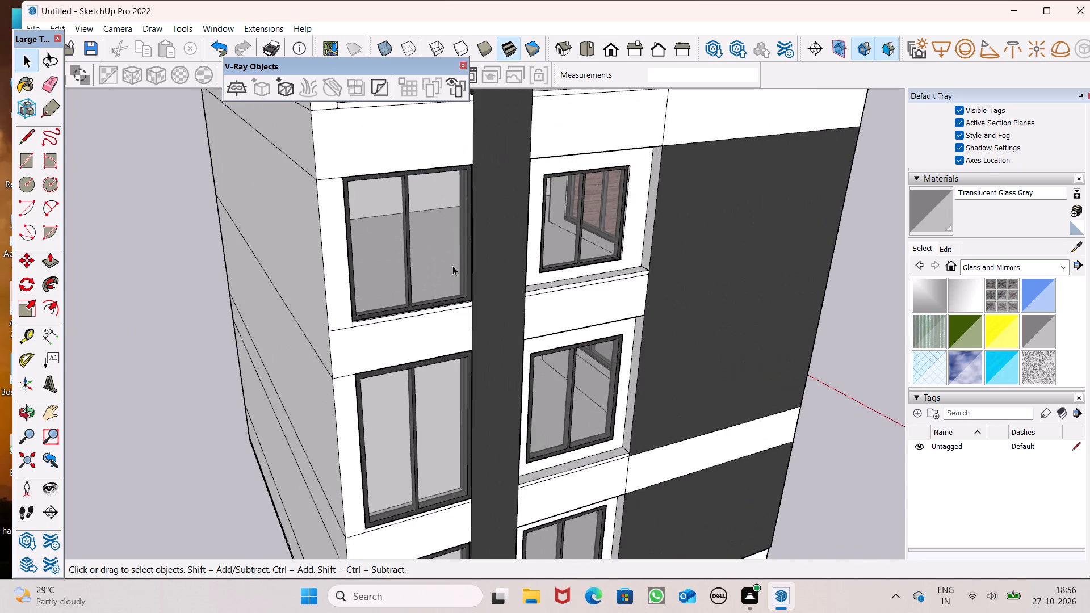
{"action": "scroll", "coordinate": [452, 266], "scroll_direction": "up", "scroll_amount": 6}
{"action": "left_click", "coordinate": [450, 301]}
{"action": "scroll", "coordinate": [450, 303], "scroll_direction": "up", "scroll_amount": 5}
{"action": "middle_click_drag", "start_coordinate": [472, 354], "coordinate": [492, 417]}
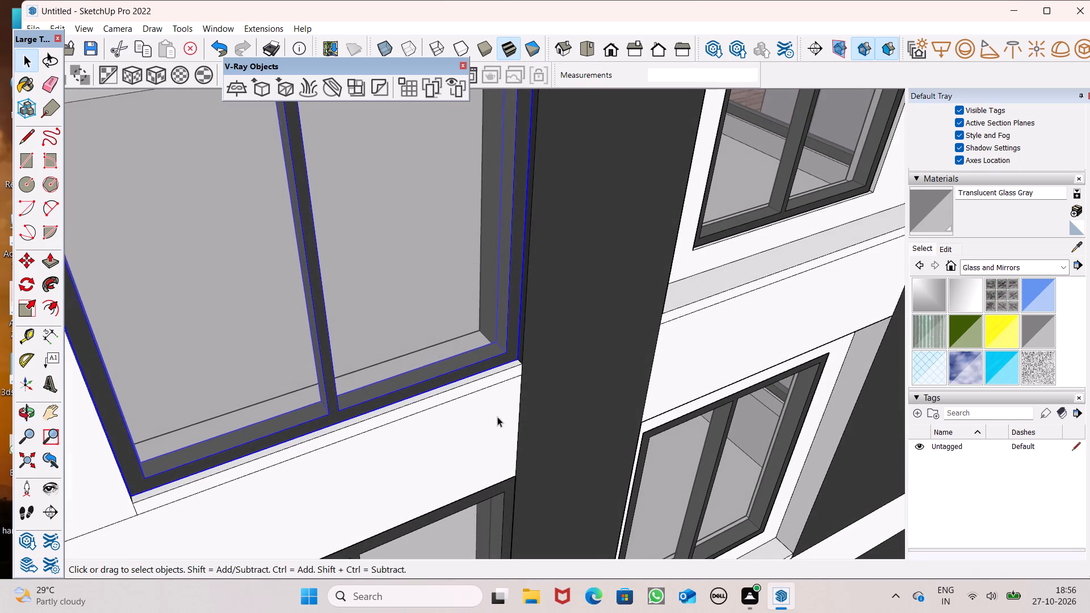
{"action": "key", "text": "m"}
{"action": "key", "text": "Return"}
{"action": "scroll", "coordinate": [513, 395], "scroll_direction": "up", "scroll_amount": 7}
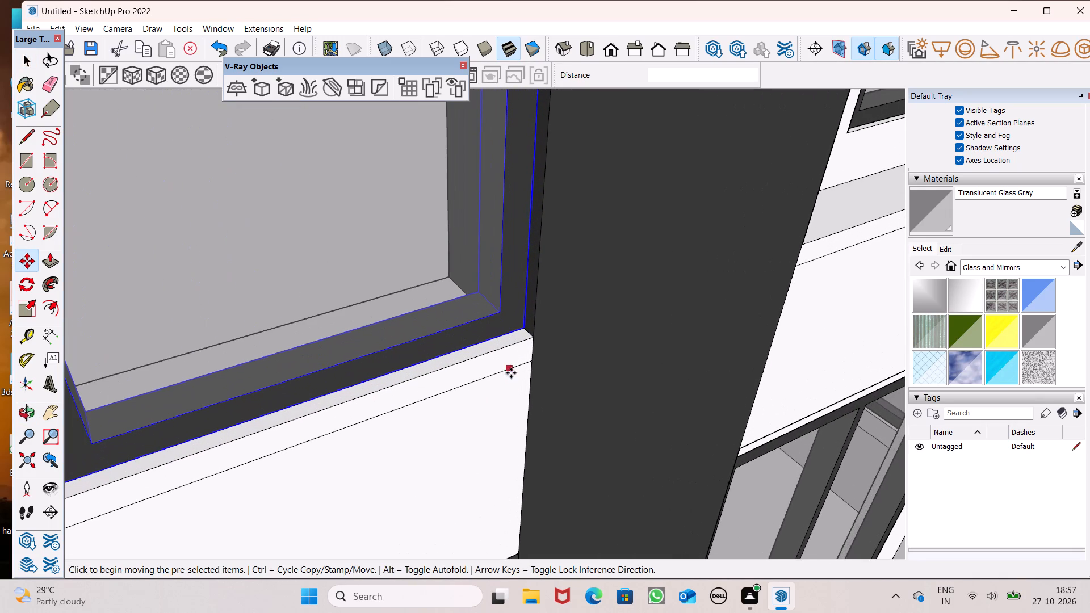
{"action": "left_click_drag", "start_coordinate": [522, 329], "coordinate": [529, 338]}
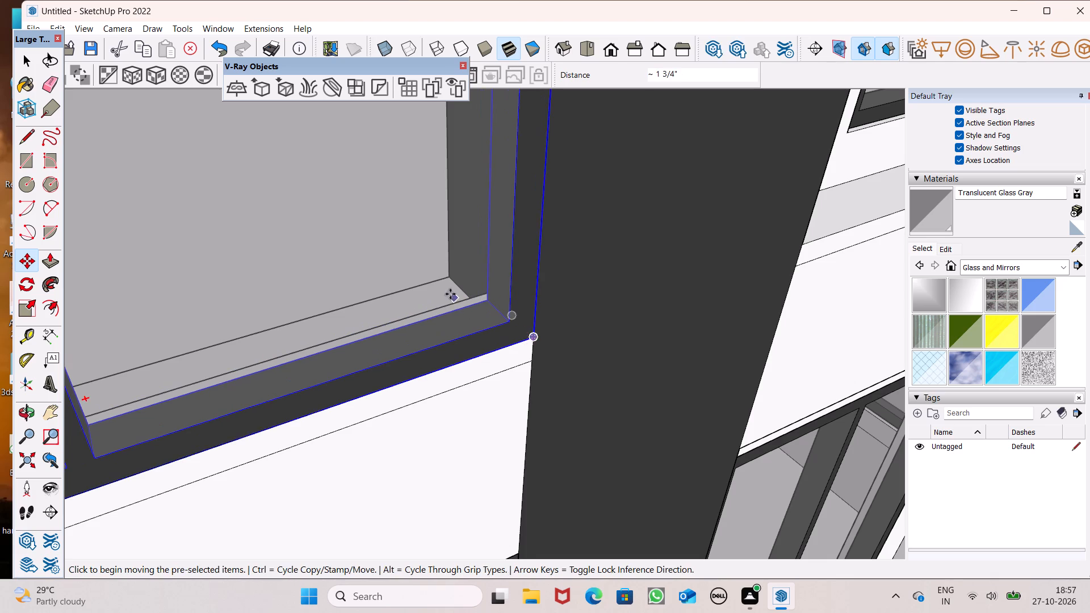
{"action": "scroll", "coordinate": [450, 294], "scroll_direction": "down", "scroll_amount": 7}
{"action": "key", "text": "space"}
{"action": "scroll", "coordinate": [410, 293], "scroll_direction": "down", "scroll_amount": 11}
{"action": "key", "text": "space"}
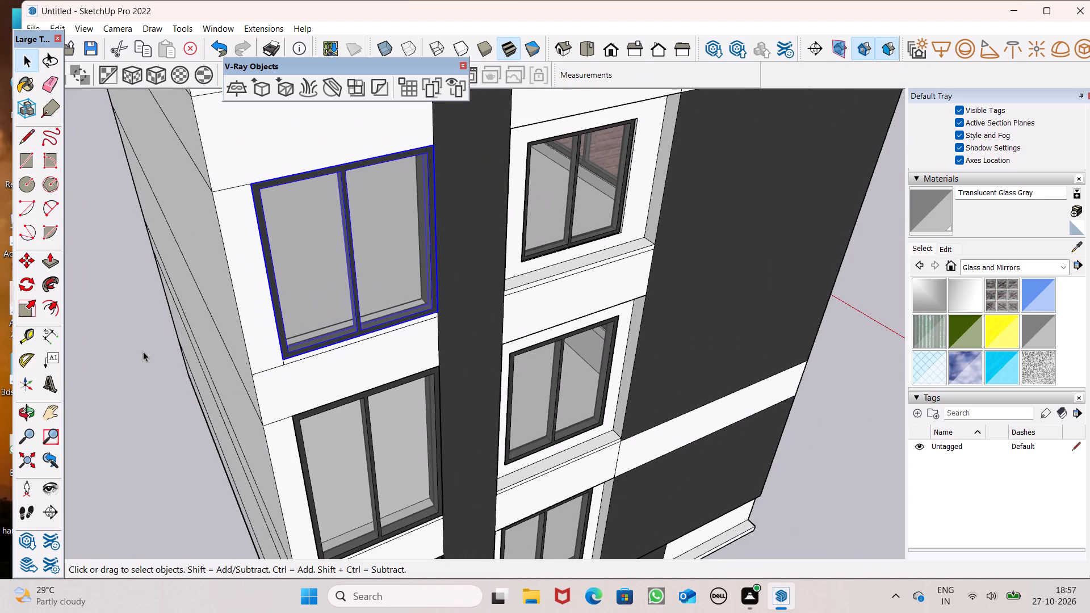
{"action": "left_click", "coordinate": [143, 351]}
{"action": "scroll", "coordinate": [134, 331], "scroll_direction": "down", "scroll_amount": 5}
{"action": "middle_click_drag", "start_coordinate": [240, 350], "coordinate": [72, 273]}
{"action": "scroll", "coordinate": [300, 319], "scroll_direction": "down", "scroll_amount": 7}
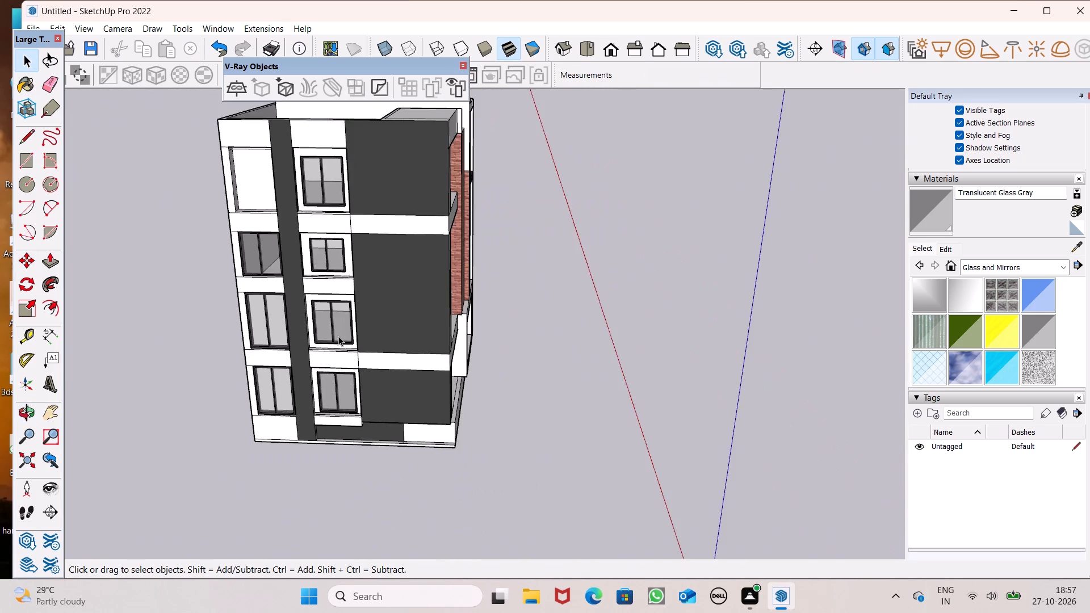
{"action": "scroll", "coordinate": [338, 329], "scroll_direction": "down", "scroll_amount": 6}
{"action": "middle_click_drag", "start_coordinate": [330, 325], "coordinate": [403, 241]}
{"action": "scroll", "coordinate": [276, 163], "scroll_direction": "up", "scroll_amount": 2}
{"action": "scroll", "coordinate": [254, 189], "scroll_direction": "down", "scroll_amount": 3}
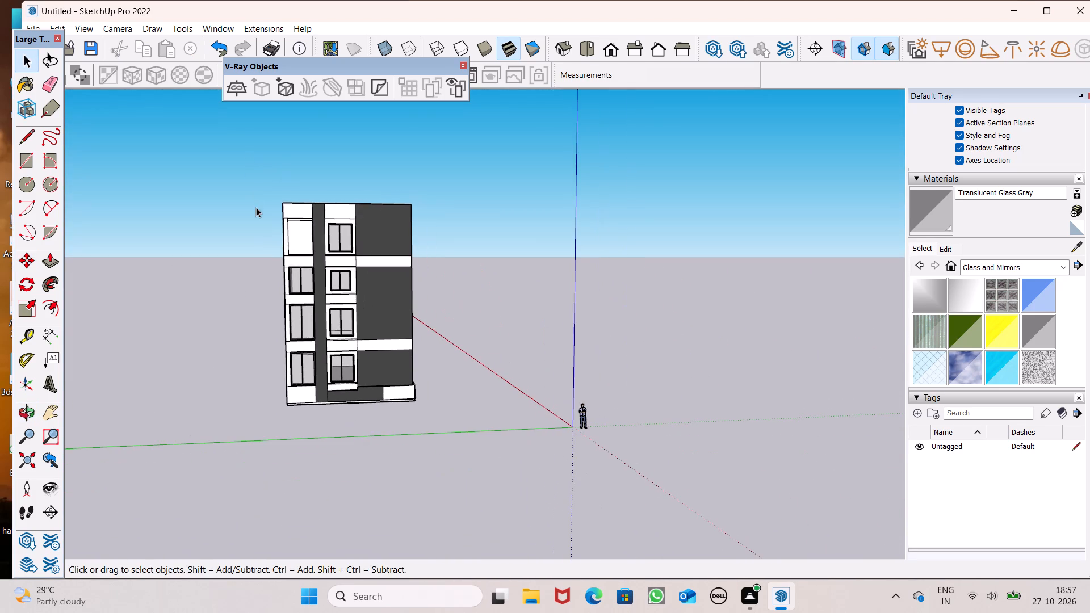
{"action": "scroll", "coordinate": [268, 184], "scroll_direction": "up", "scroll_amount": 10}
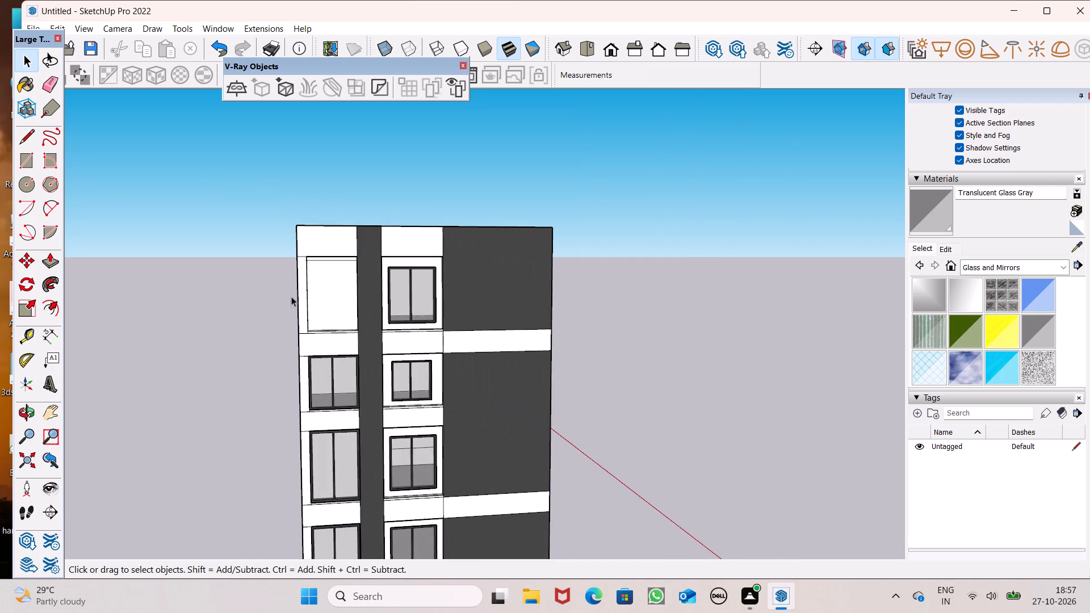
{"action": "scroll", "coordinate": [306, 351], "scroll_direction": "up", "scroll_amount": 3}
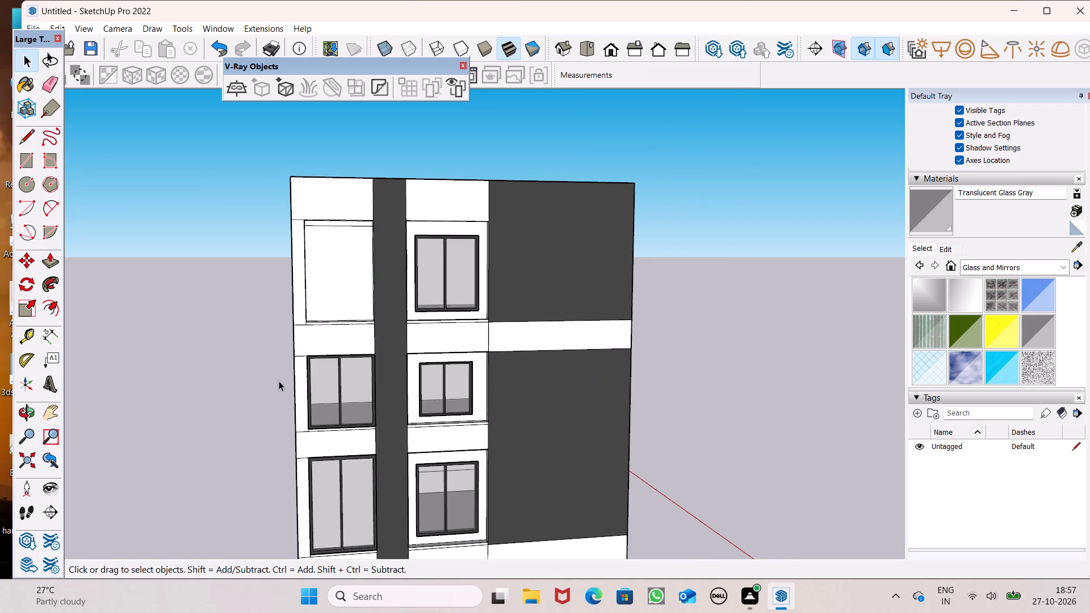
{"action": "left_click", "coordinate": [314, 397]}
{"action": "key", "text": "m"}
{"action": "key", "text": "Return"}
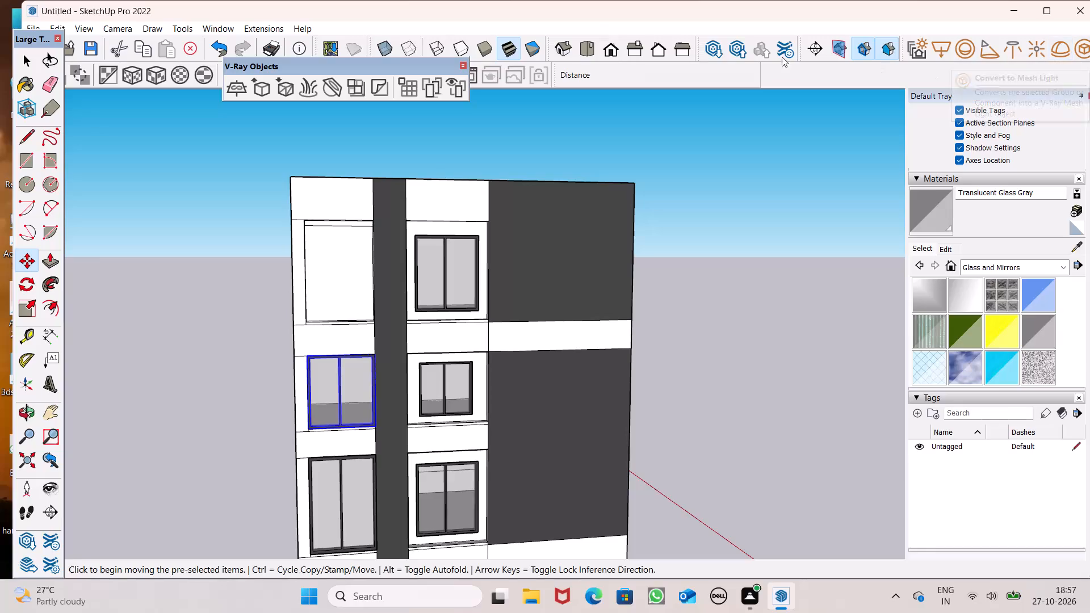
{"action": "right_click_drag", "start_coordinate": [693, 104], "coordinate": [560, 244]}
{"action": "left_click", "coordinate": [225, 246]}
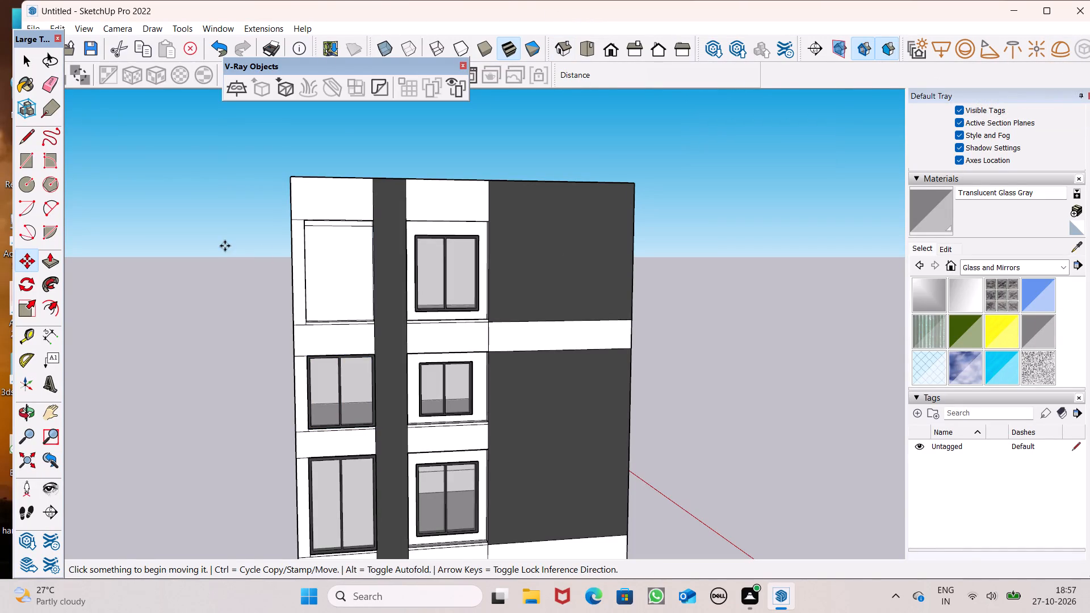
Copy the third-level window beside the pier up about 10' 5" so its lower corner meets the top-level opening's lower corner.
{"action": "key", "text": "space"}
{"action": "left_click", "coordinate": [337, 400]}
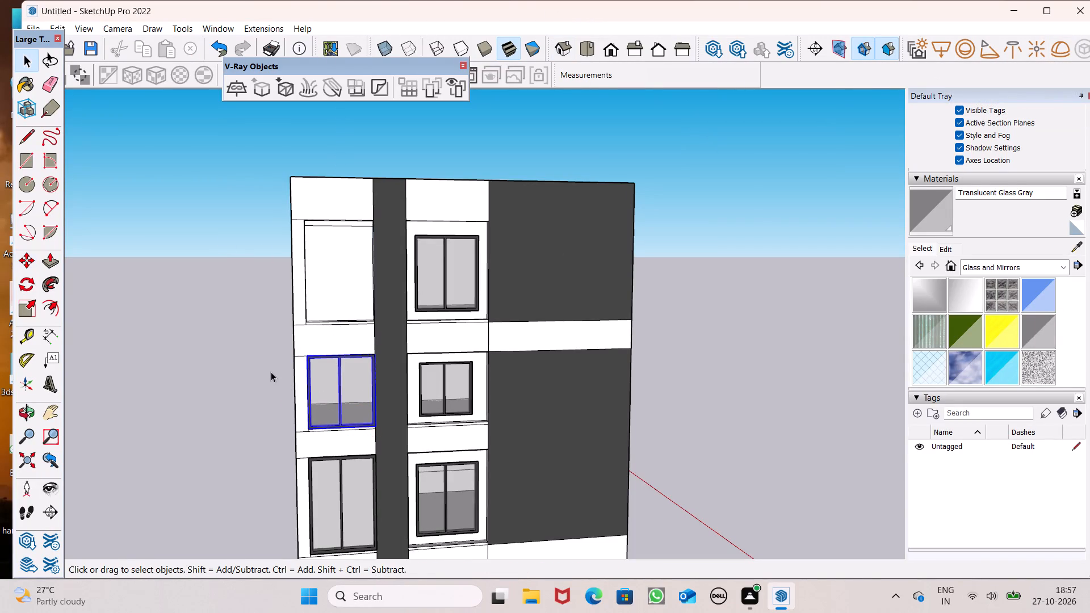
{"action": "key", "text": "m"}
{"action": "key", "text": "Return"}
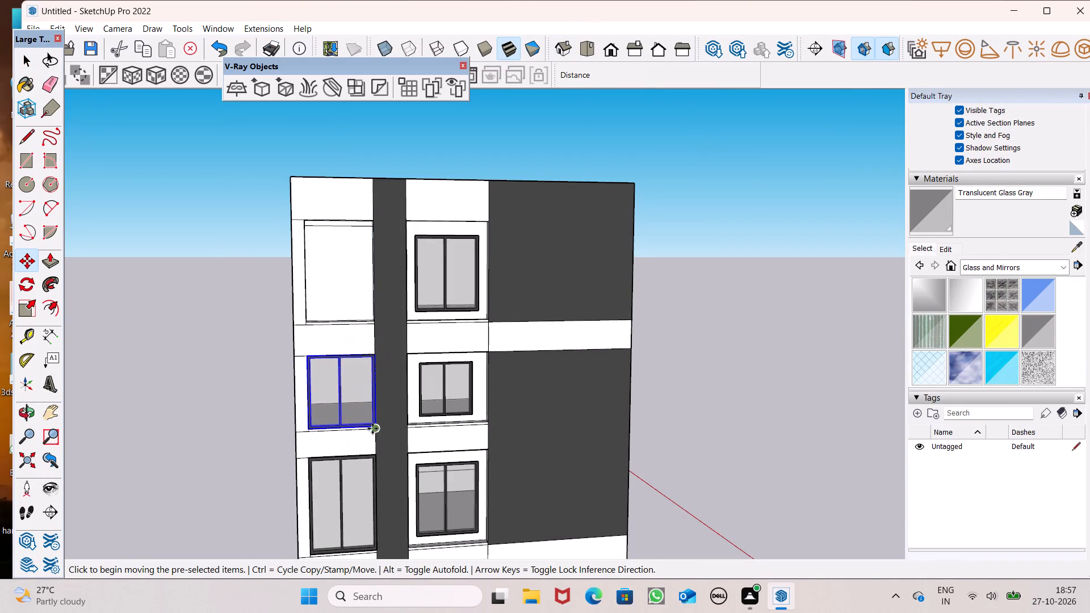
{"action": "left_click_drag", "start_coordinate": [374, 429], "coordinate": [373, 316]}
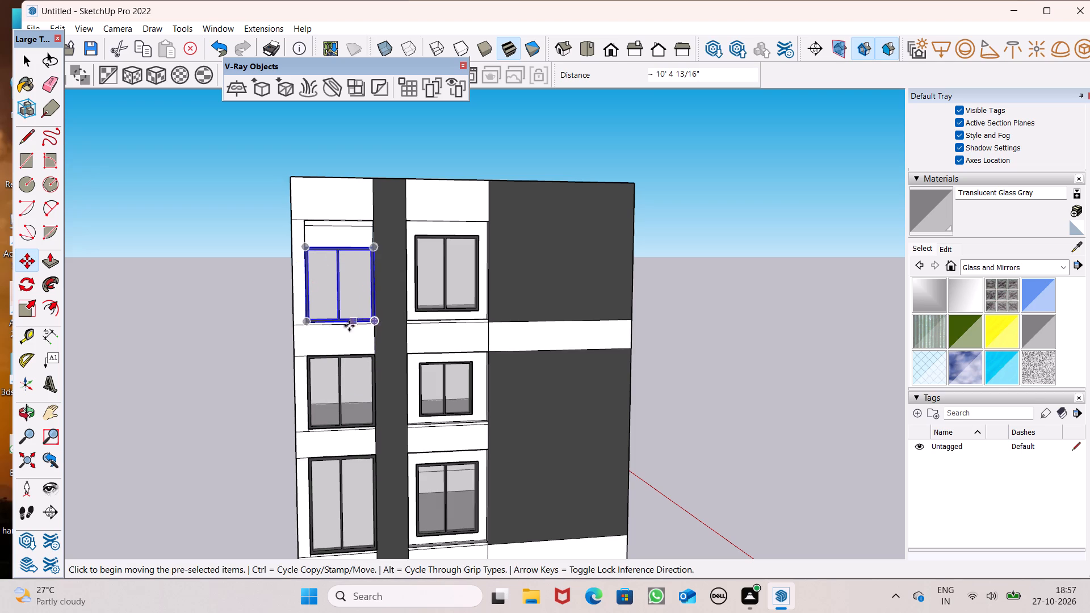
Nudge the copied top-level window by its lower corner beside the pier to seat it in its opening.
{"action": "scroll", "coordinate": [346, 322], "scroll_direction": "up", "scroll_amount": 6}
{"action": "middle_click_drag", "start_coordinate": [402, 330], "coordinate": [459, 450]}
{"action": "scroll", "coordinate": [459, 450], "scroll_direction": "up", "scroll_amount": 9}
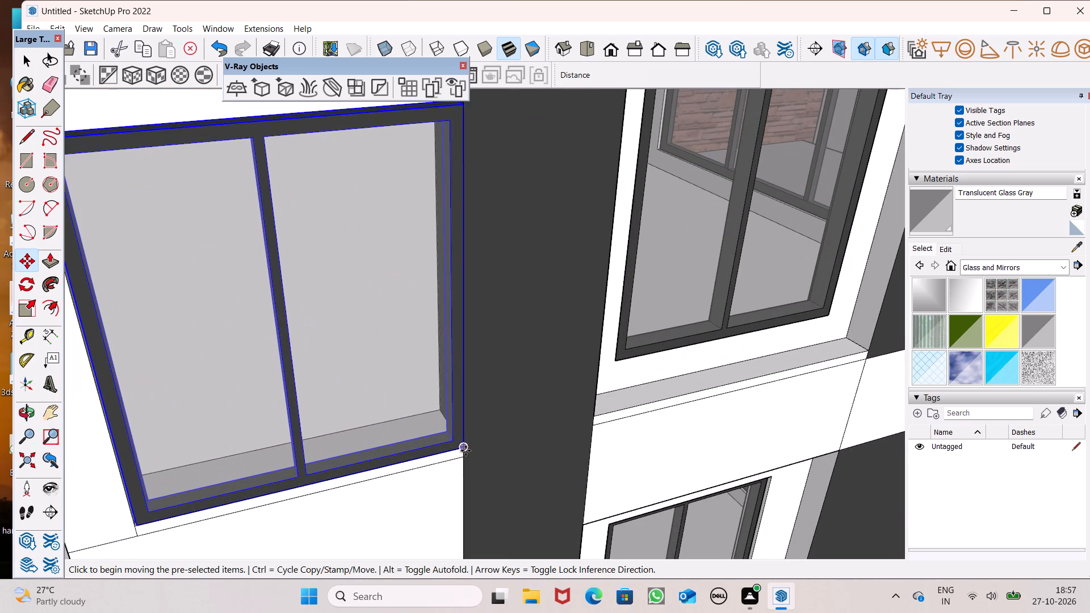
{"action": "left_click_drag", "start_coordinate": [465, 450], "coordinate": [459, 443]}
Stretch the top-level window's height up to the top edge of its opening and clear the selection.
{"action": "scroll", "coordinate": [436, 417], "scroll_direction": "down", "scroll_amount": 7}
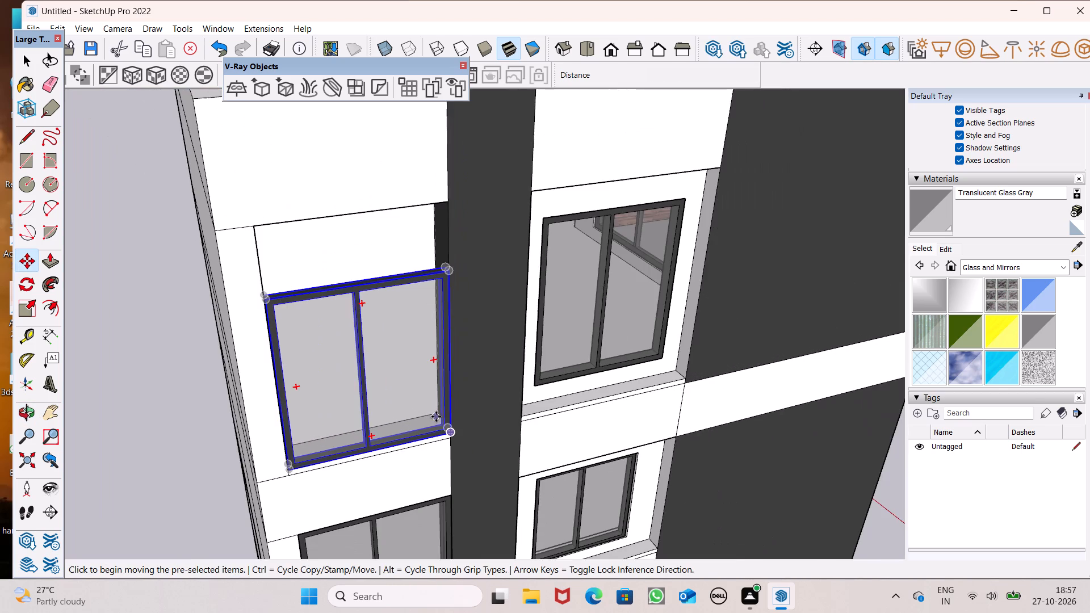
{"action": "middle_click_drag", "start_coordinate": [320, 379], "coordinate": [305, 448]}
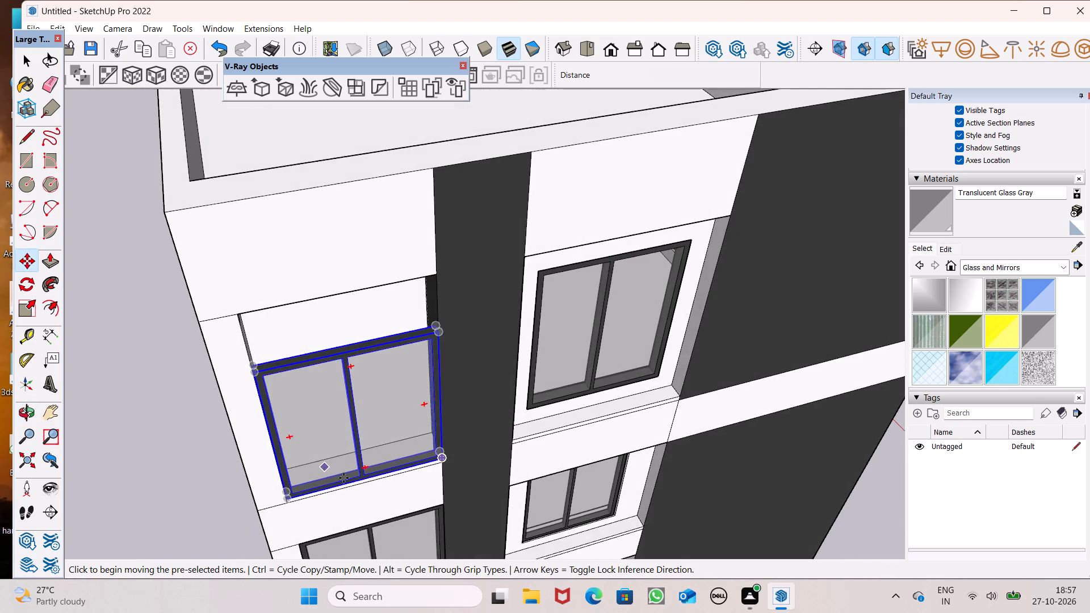
{"action": "scroll", "coordinate": [357, 484], "scroll_direction": "up", "scroll_amount": 8}
{"action": "middle_click_drag", "start_coordinate": [425, 483], "coordinate": [472, 488]}
{"action": "scroll", "coordinate": [511, 448], "scroll_direction": "up", "scroll_amount": 7}
{"action": "middle_click_drag", "start_coordinate": [572, 439], "coordinate": [469, 286]}
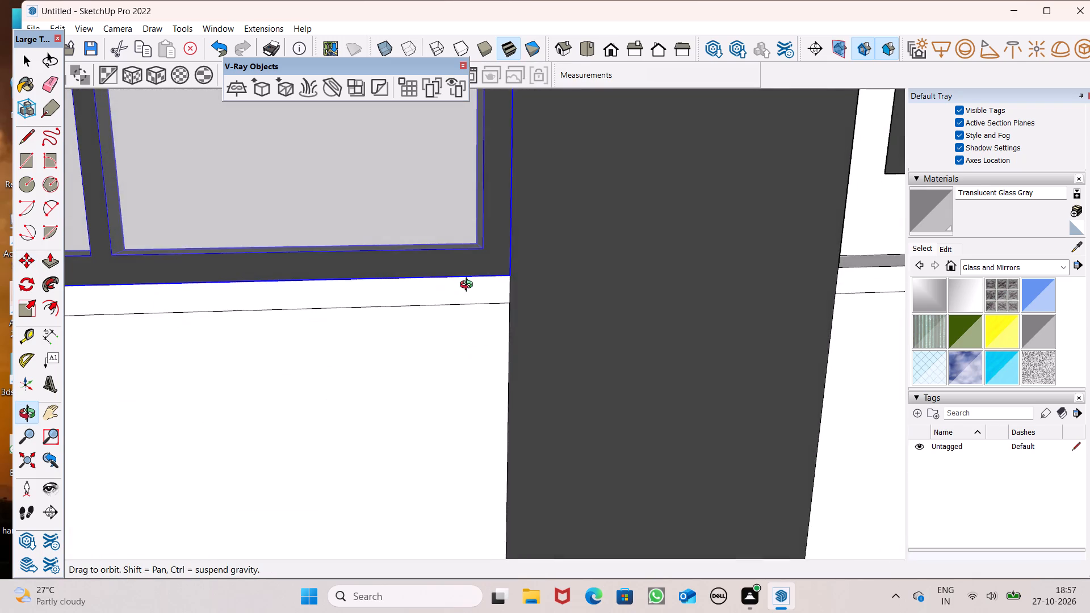
{"action": "middle_click_drag", "start_coordinate": [469, 286], "coordinate": [512, 318]}
{"action": "scroll", "coordinate": [512, 318], "scroll_direction": "up", "scroll_amount": 1}
{"action": "scroll", "coordinate": [527, 318], "scroll_direction": "down", "scroll_amount": 14}
{"action": "scroll", "coordinate": [417, 387], "scroll_direction": "down", "scroll_amount": 5}
{"action": "scroll", "coordinate": [421, 394], "scroll_direction": "up", "scroll_amount": 1}
{"action": "middle_click_drag", "start_coordinate": [421, 394], "coordinate": [455, 426]}
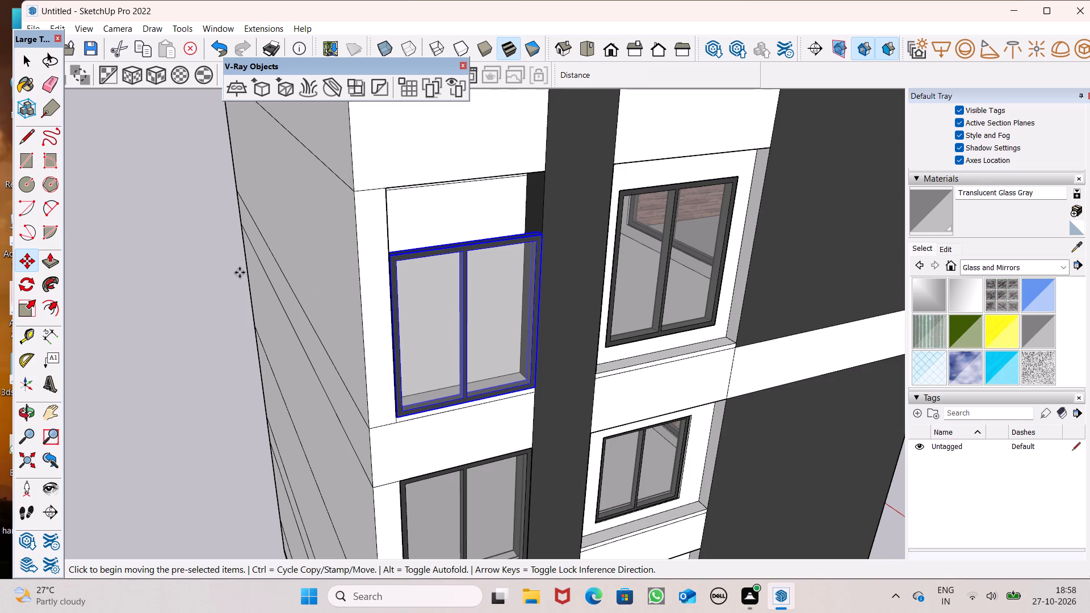
{"action": "left_click", "coordinate": [28, 302]}
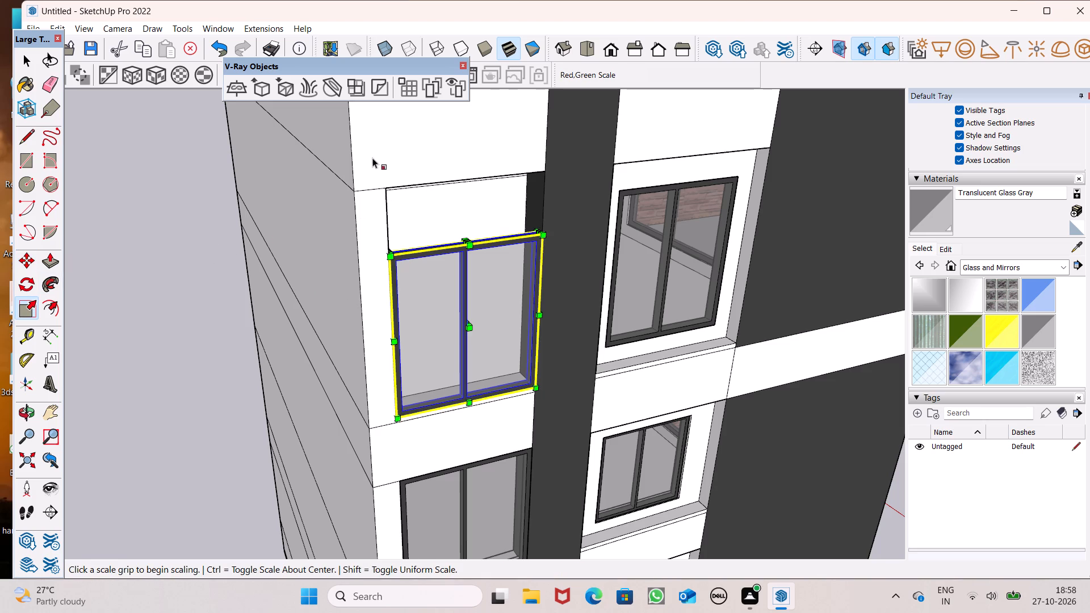
{"action": "scroll", "coordinate": [396, 144], "scroll_direction": "up", "scroll_amount": 6}
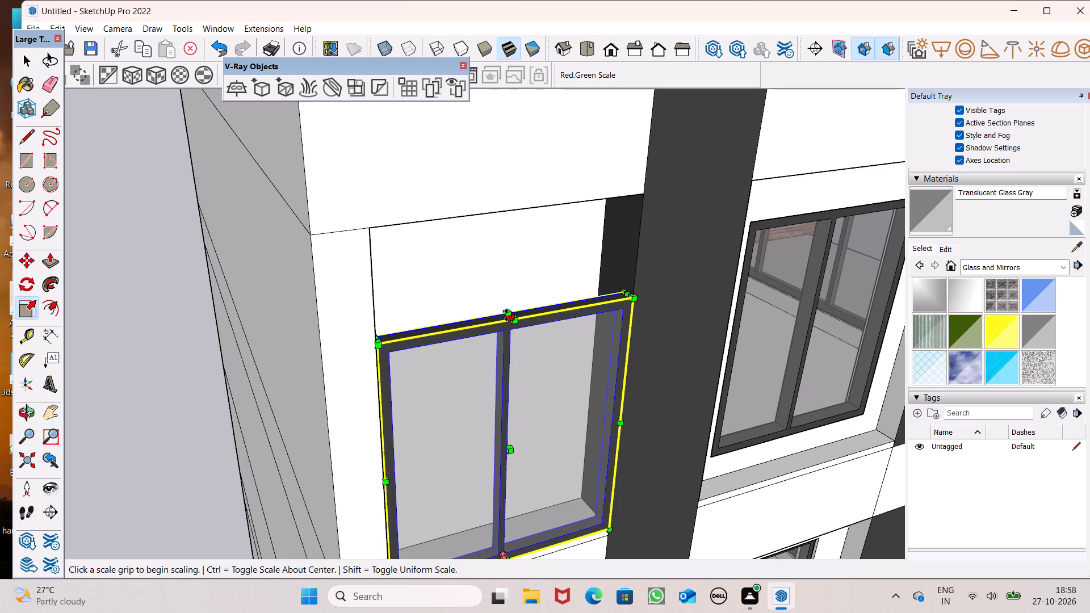
{"action": "left_click_drag", "start_coordinate": [506, 315], "coordinate": [517, 208]}
{"action": "scroll", "coordinate": [376, 198], "scroll_direction": "down", "scroll_amount": 8}
{"action": "key", "text": "space"}
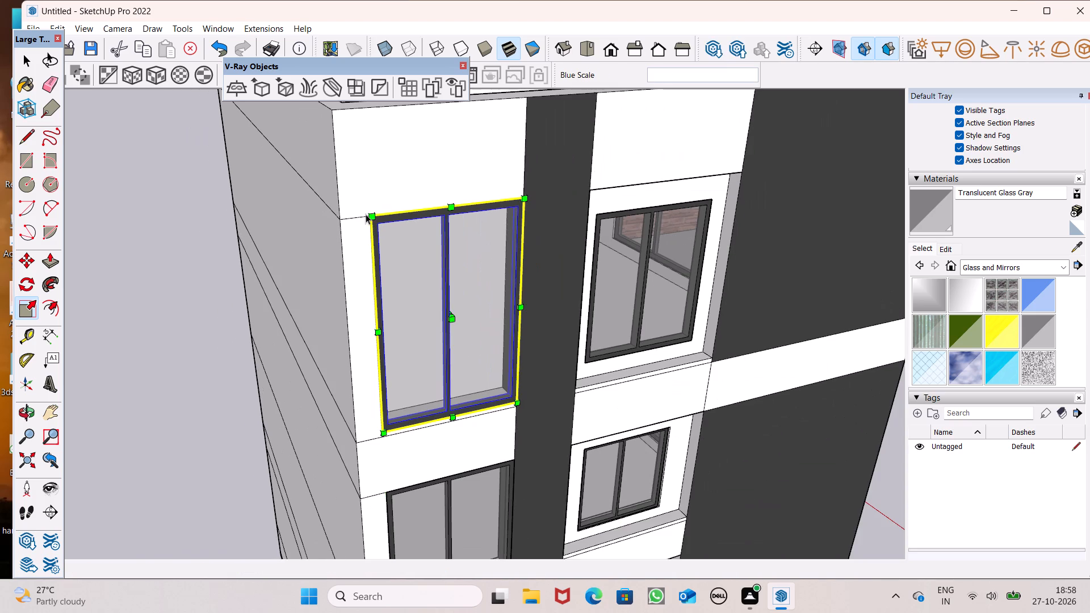
{"action": "key", "text": "space"}
{"action": "left_click", "coordinate": [166, 201]}
Examine the fitted windows on the pier facade and the adjoining brick and orange facade from around the building.
{"action": "scroll", "coordinate": [236, 217], "scroll_direction": "down", "scroll_amount": 4}
{"action": "middle_click_drag", "start_coordinate": [423, 327], "coordinate": [373, 285]}
{"action": "scroll", "coordinate": [373, 285], "scroll_direction": "up", "scroll_amount": 1}
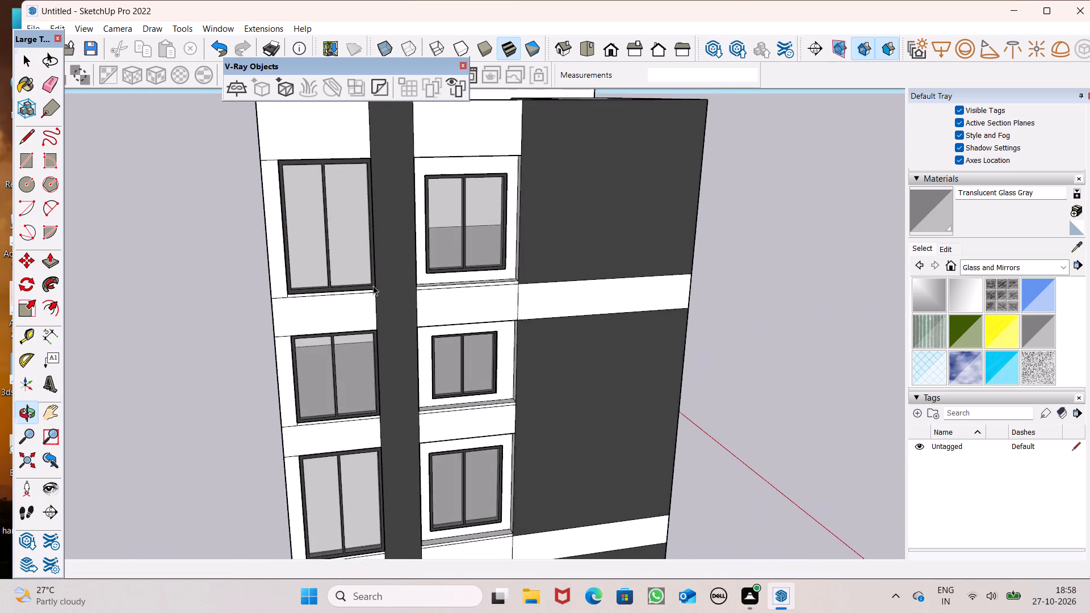
{"action": "scroll", "coordinate": [373, 285], "scroll_direction": "up", "scroll_amount": 1}
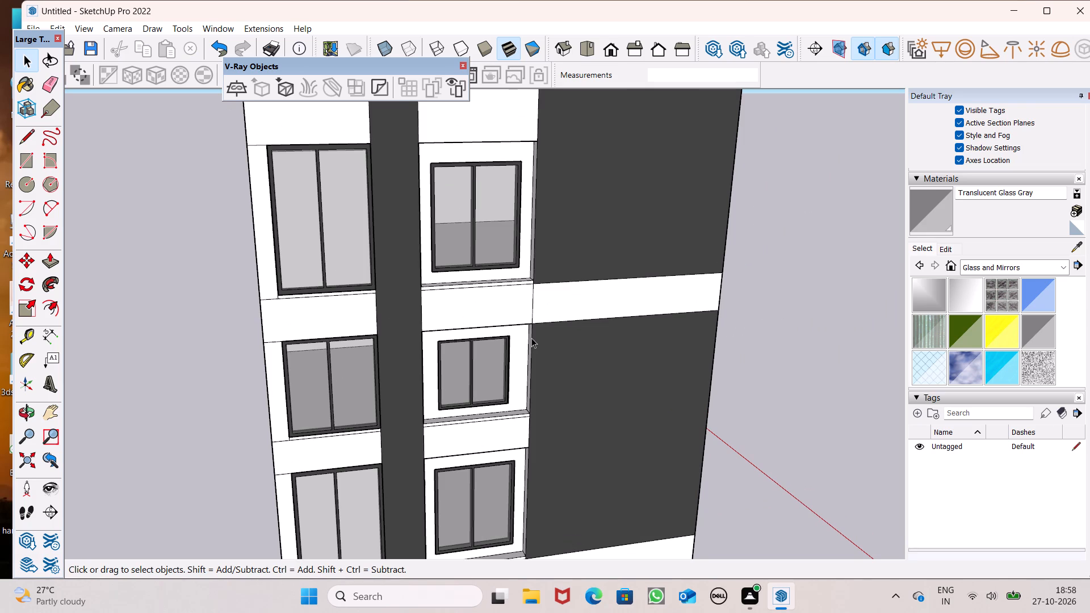
{"action": "scroll", "coordinate": [532, 338], "scroll_direction": "down", "scroll_amount": 3}
{"action": "scroll", "coordinate": [570, 375], "scroll_direction": "down", "scroll_amount": 4}
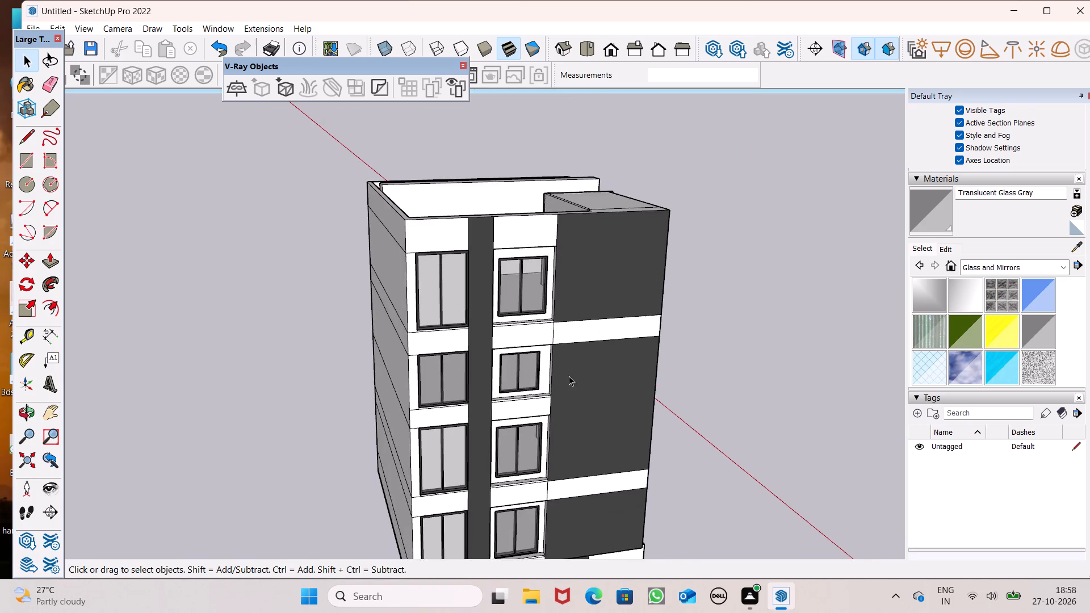
{"action": "middle_click_drag", "start_coordinate": [569, 393], "coordinate": [212, 341]}
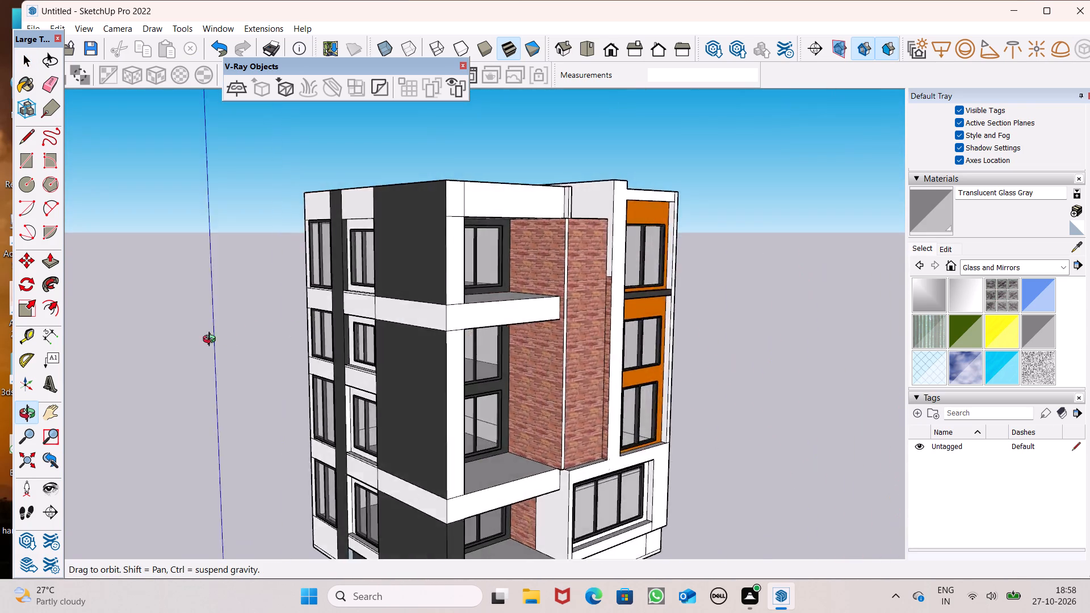
{"action": "middle_click_drag", "start_coordinate": [212, 341], "coordinate": [11, 292]}
{"action": "scroll", "coordinate": [388, 288], "scroll_direction": "down", "scroll_amount": 7}
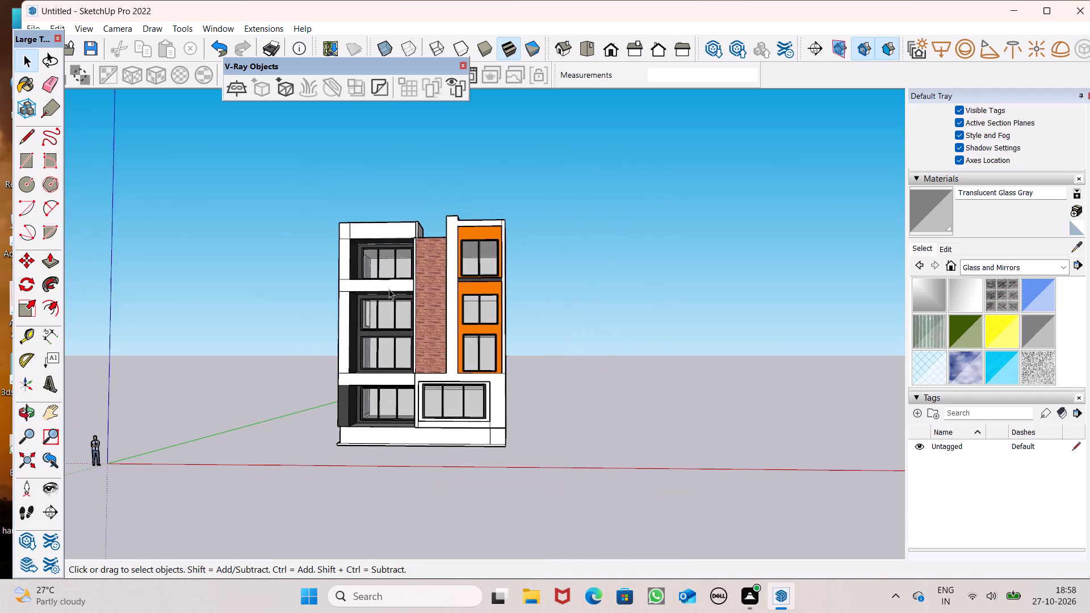
{"action": "scroll", "coordinate": [389, 289], "scroll_direction": "down", "scroll_amount": 3}
{"action": "scroll", "coordinate": [389, 289], "scroll_direction": "up", "scroll_amount": 1}
{"action": "scroll", "coordinate": [389, 289], "scroll_direction": "down", "scroll_amount": 1}
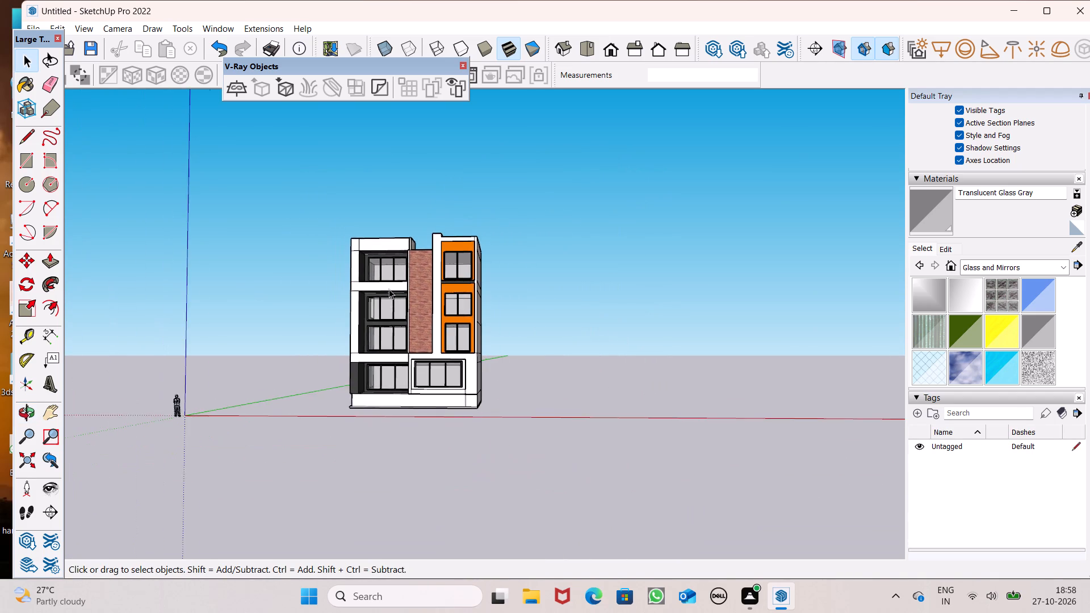
{"action": "scroll", "coordinate": [389, 289], "scroll_direction": "down", "scroll_amount": 1}
{"action": "scroll", "coordinate": [379, 292], "scroll_direction": "up", "scroll_amount": 1}
{"action": "middle_click_drag", "start_coordinate": [265, 304], "coordinate": [565, 354]}
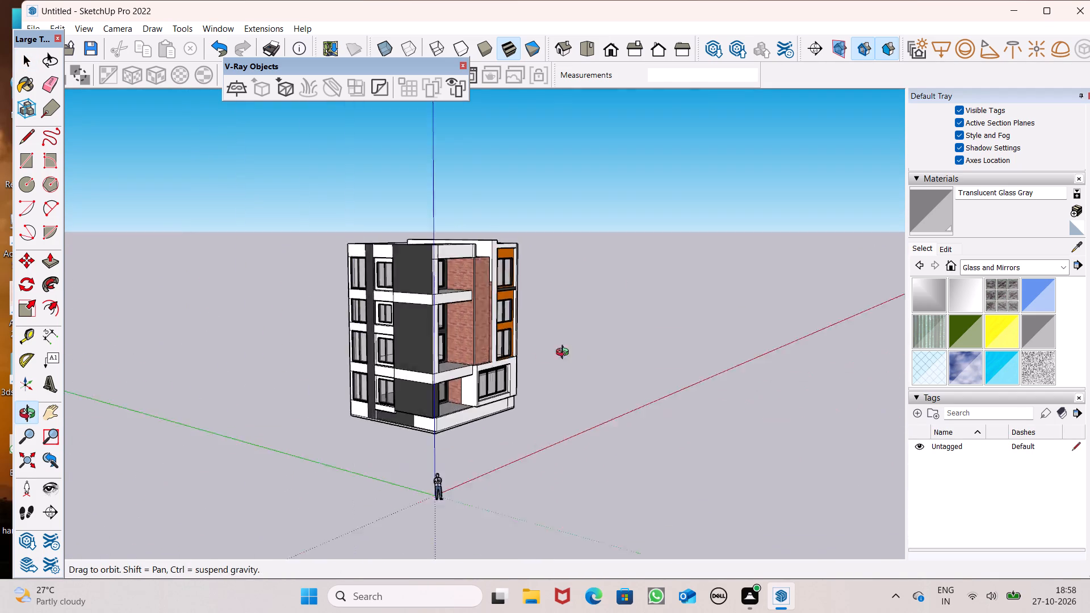
{"action": "middle_click_drag", "start_coordinate": [565, 354], "coordinate": [648, 346]}
{"action": "scroll", "coordinate": [255, 375], "scroll_direction": "up", "scroll_amount": 1}
{"action": "middle_click_drag", "start_coordinate": [263, 381], "coordinate": [346, 389]}
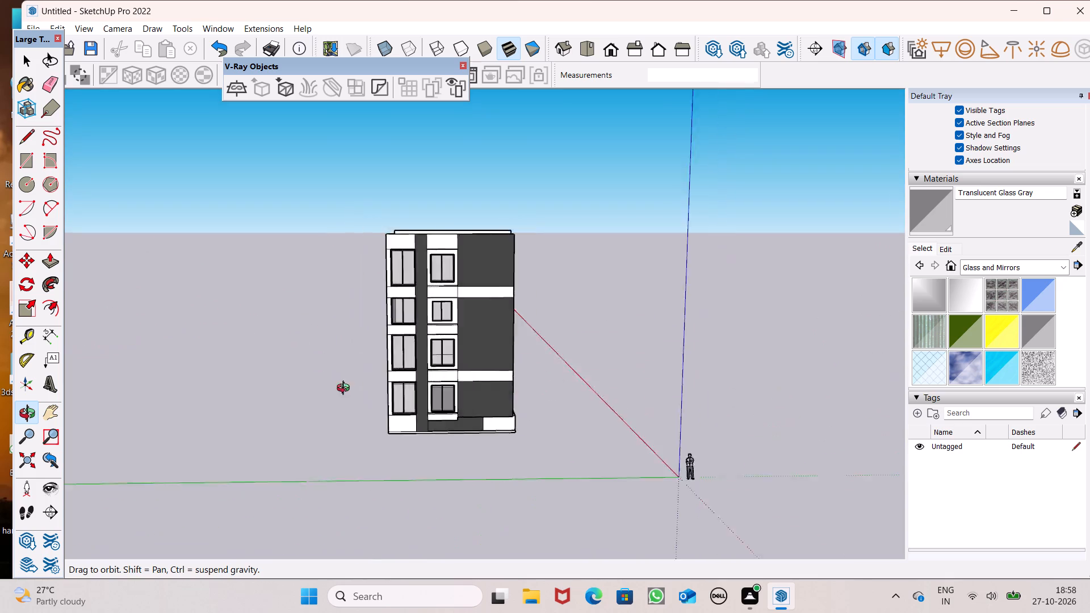
{"action": "middle_click_drag", "start_coordinate": [346, 389], "coordinate": [70, 376]}
{"action": "middle_click_drag", "start_coordinate": [311, 368], "coordinate": [93, 380]}
Push/Pull the front face of the thin base slab outward below the brick and orange facade to form a projecting ledge.
{"action": "scroll", "coordinate": [234, 393], "scroll_direction": "up", "scroll_amount": 8}
{"action": "scroll", "coordinate": [523, 425], "scroll_direction": "down", "scroll_amount": 2}
{"action": "middle_click_drag", "start_coordinate": [541, 456], "coordinate": [555, 528]}
{"action": "scroll", "coordinate": [546, 510], "scroll_direction": "up", "scroll_amount": 6}
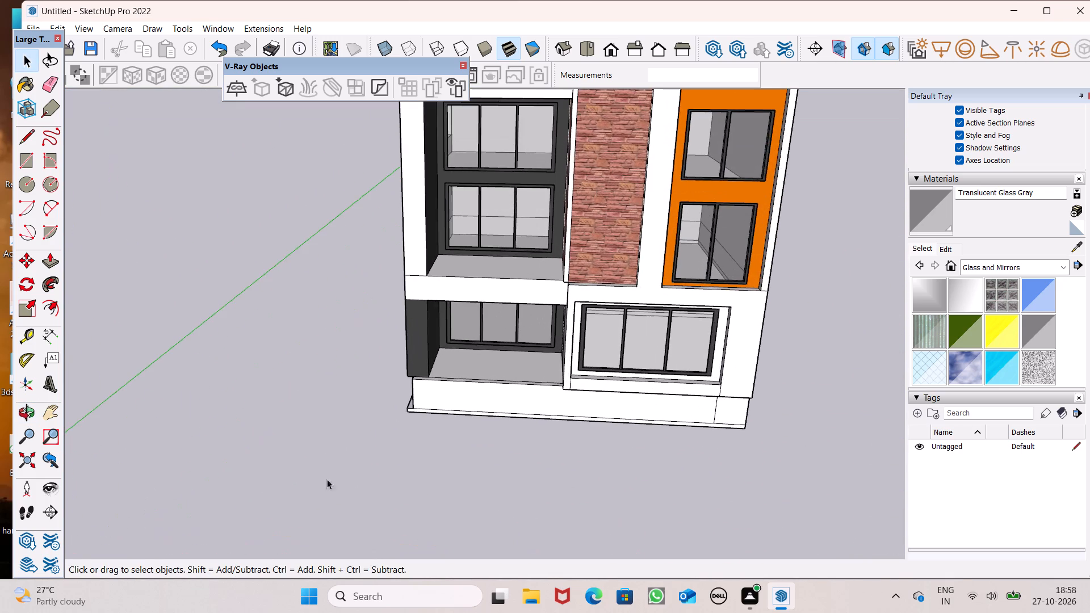
{"action": "left_click", "coordinate": [44, 268]}
{"action": "scroll", "coordinate": [364, 446], "scroll_direction": "up", "scroll_amount": 4}
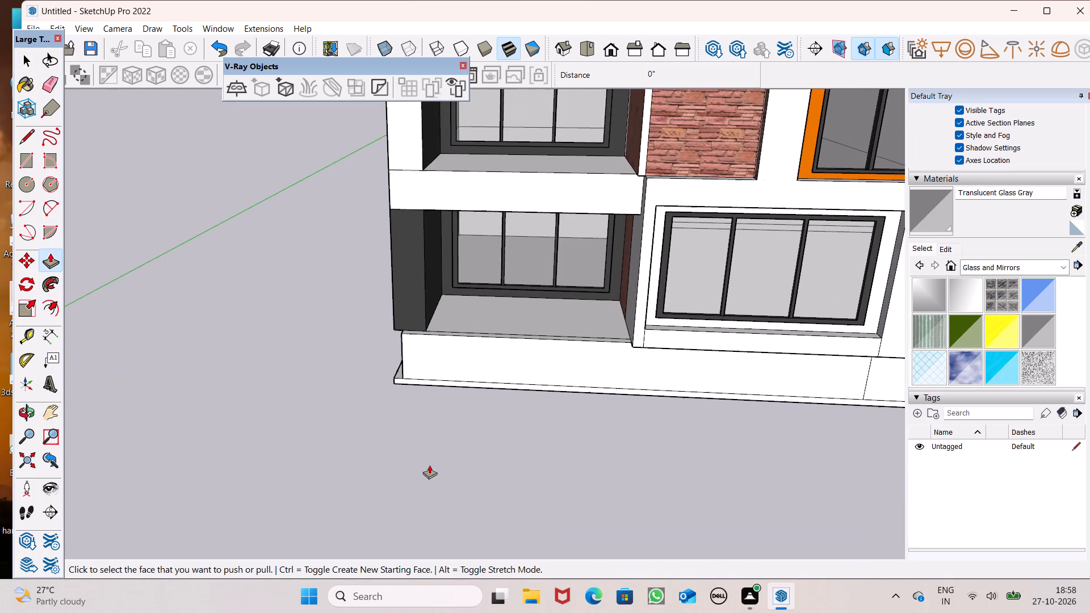
{"action": "scroll", "coordinate": [429, 465], "scroll_direction": "up", "scroll_amount": 1}
{"action": "left_click_drag", "start_coordinate": [494, 376], "coordinate": [480, 410]}
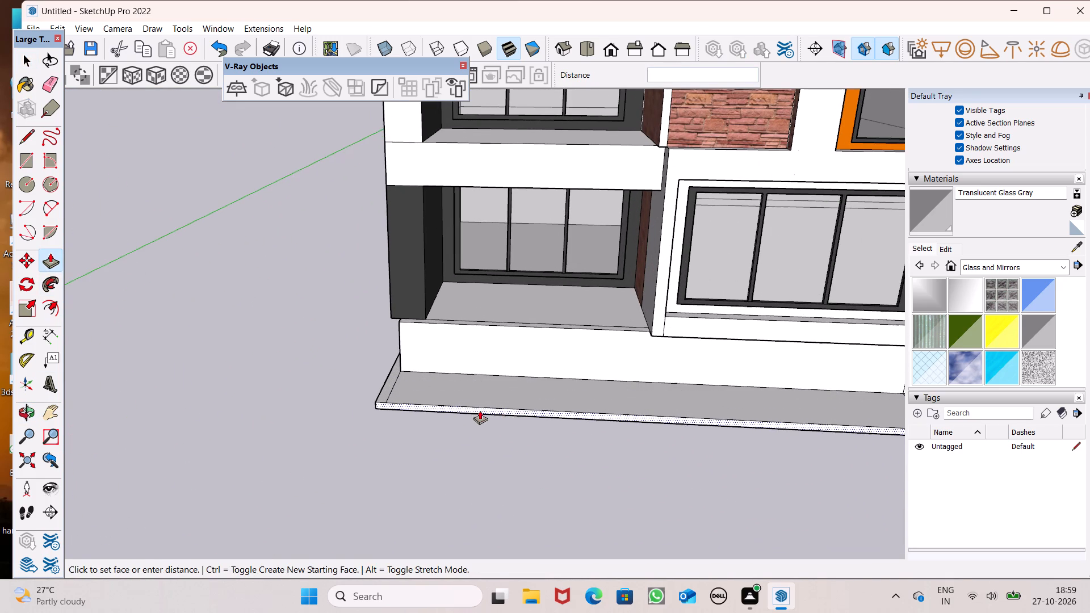
{"action": "left_click_drag", "start_coordinate": [480, 410], "coordinate": [476, 420]}
Push the base ledge's front face slightly back toward the building and leave the Push/Pull tool.
{"action": "scroll", "coordinate": [472, 417], "scroll_direction": "down", "scroll_amount": 4}
{"action": "middle_click_drag", "start_coordinate": [489, 496], "coordinate": [520, 583]}
{"action": "scroll", "coordinate": [531, 515], "scroll_direction": "up", "scroll_amount": 4}
{"action": "scroll", "coordinate": [530, 442], "scroll_direction": "up", "scroll_amount": 3}
{"action": "left_click_drag", "start_coordinate": [530, 442], "coordinate": [536, 432]}
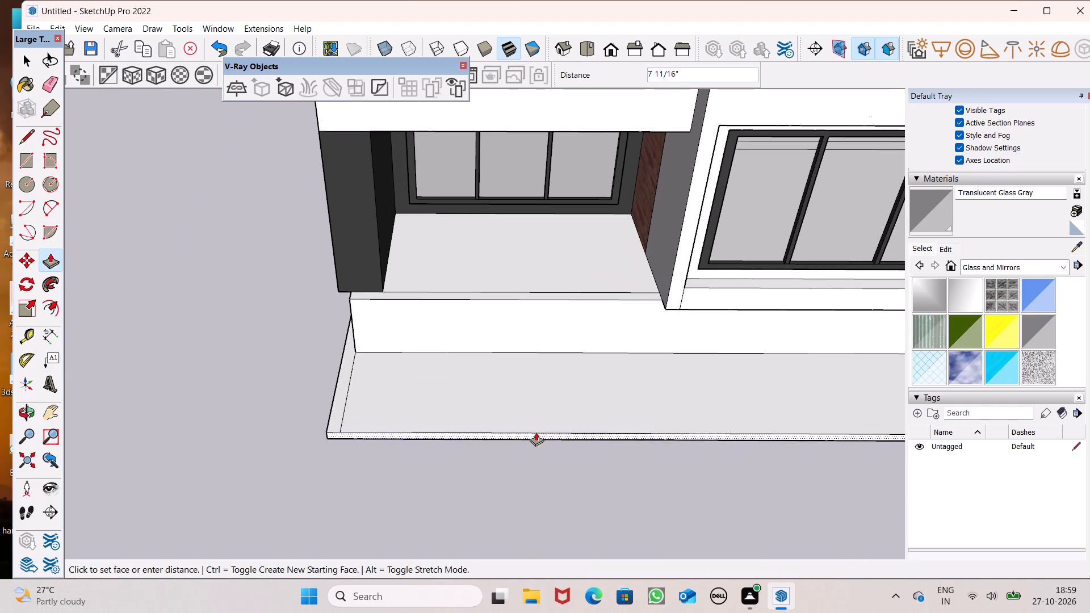
{"action": "left_click_drag", "start_coordinate": [536, 432], "coordinate": [538, 429]}
{"action": "key", "text": "space"}
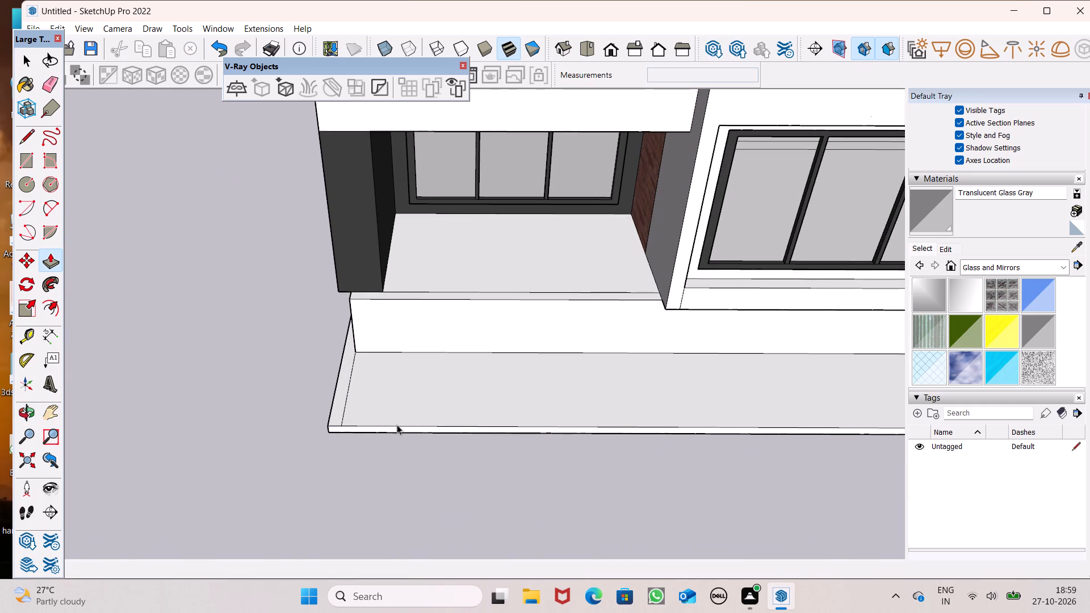
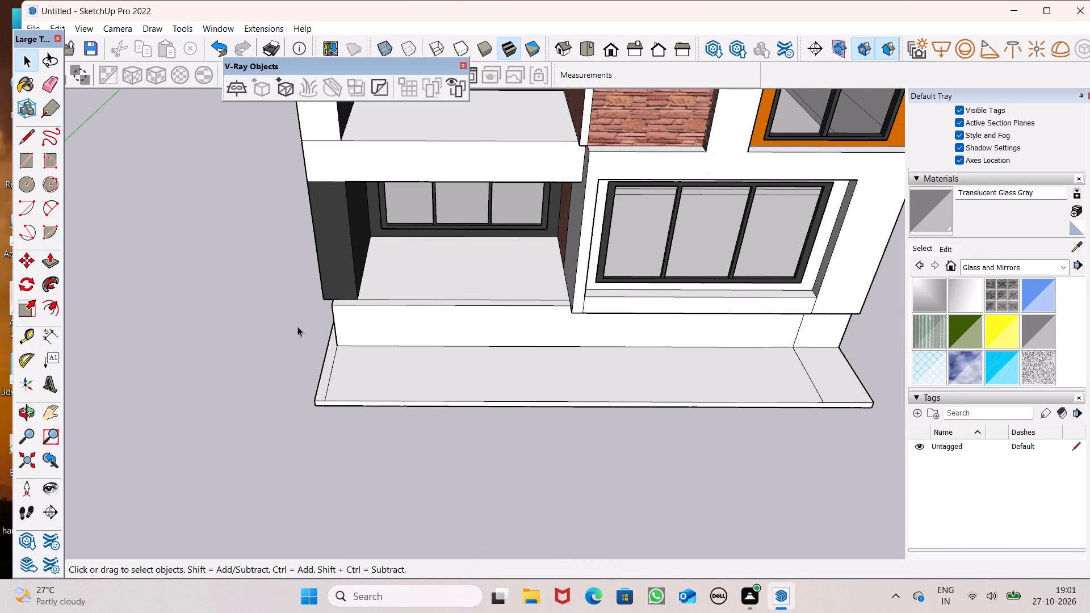
Examine the base ledge and the windowed pier facade from several angles around the building.
{"action": "scroll", "coordinate": [313, 322], "scroll_direction": "down", "scroll_amount": 1}
{"action": "middle_click_drag", "start_coordinate": [395, 324], "coordinate": [618, 218]}
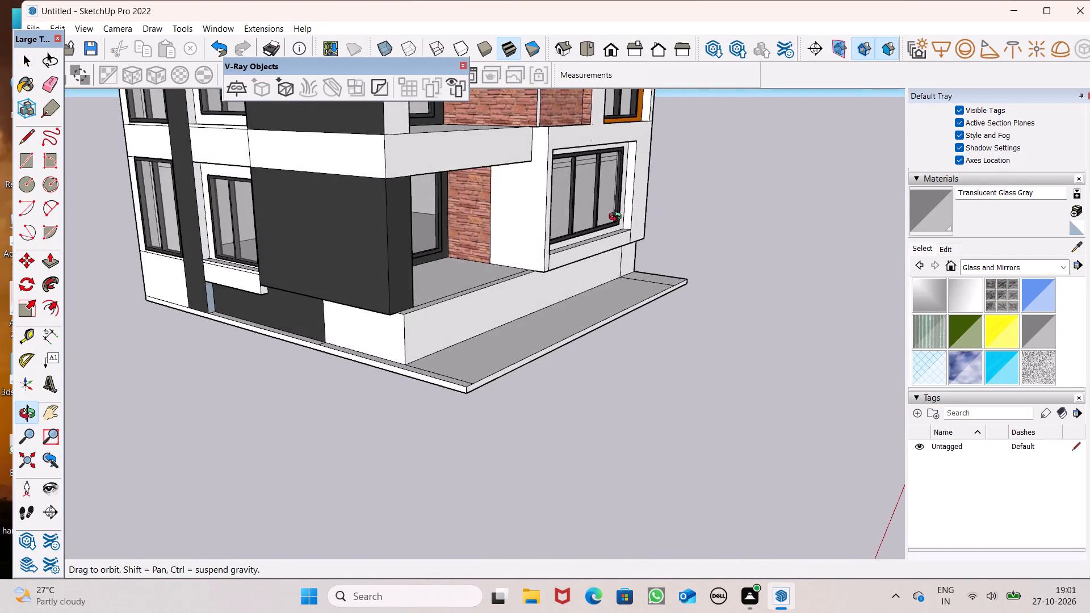
{"action": "middle_click_drag", "start_coordinate": [618, 218], "coordinate": [694, 179]}
{"action": "scroll", "coordinate": [649, 247], "scroll_direction": "down", "scroll_amount": 7}
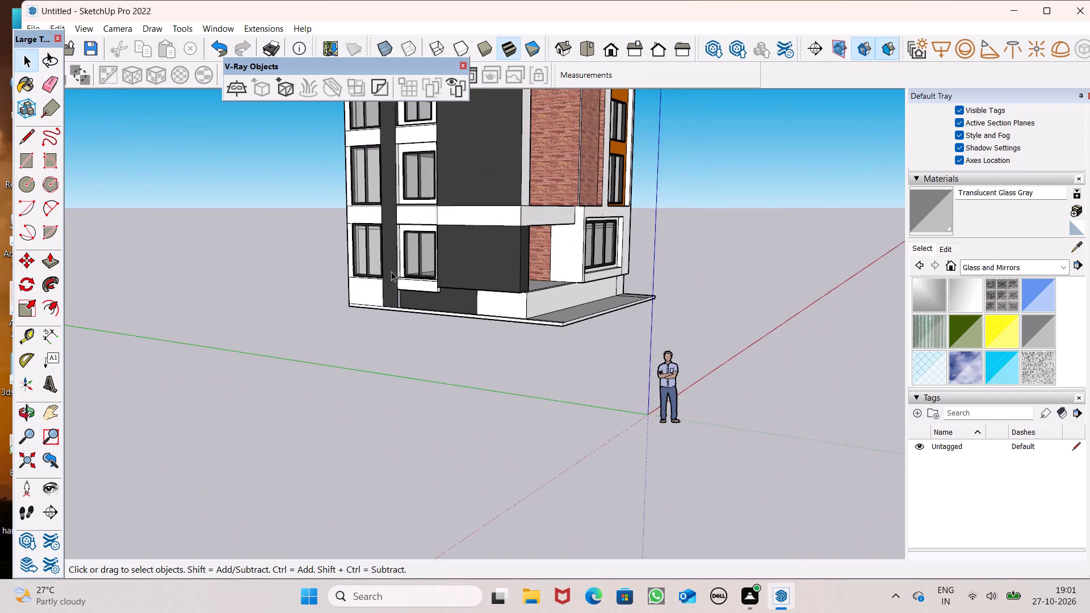
{"action": "scroll", "coordinate": [391, 271], "scroll_direction": "down", "scroll_amount": 3}
{"action": "middle_click_drag", "start_coordinate": [381, 271], "coordinate": [508, 322]}
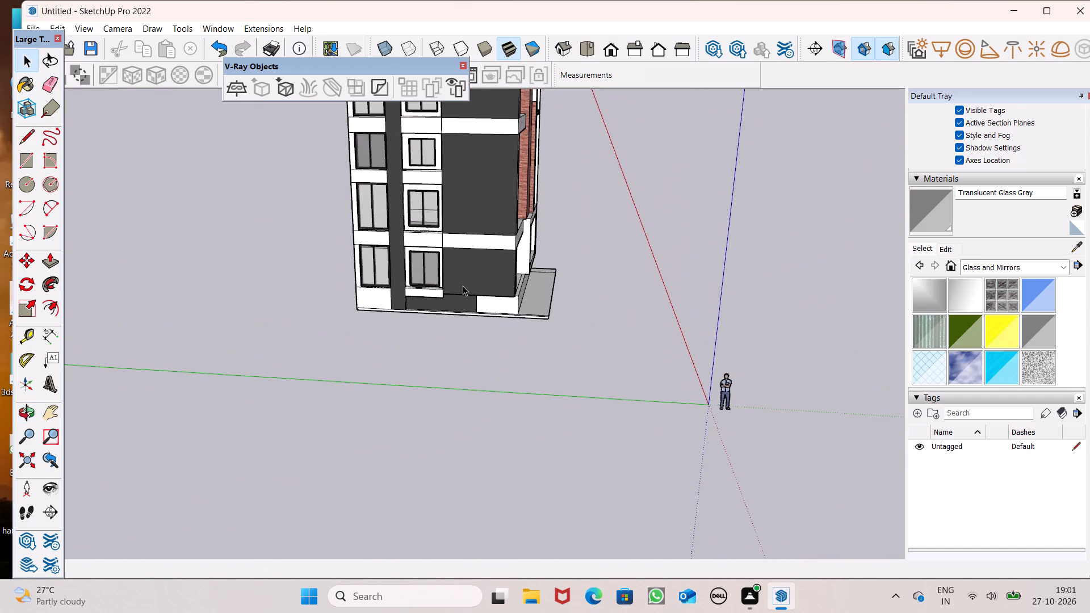
{"action": "scroll", "coordinate": [416, 247], "scroll_direction": "up", "scroll_amount": 1}
{"action": "middle_click_drag", "start_coordinate": [454, 216], "coordinate": [531, 167]}
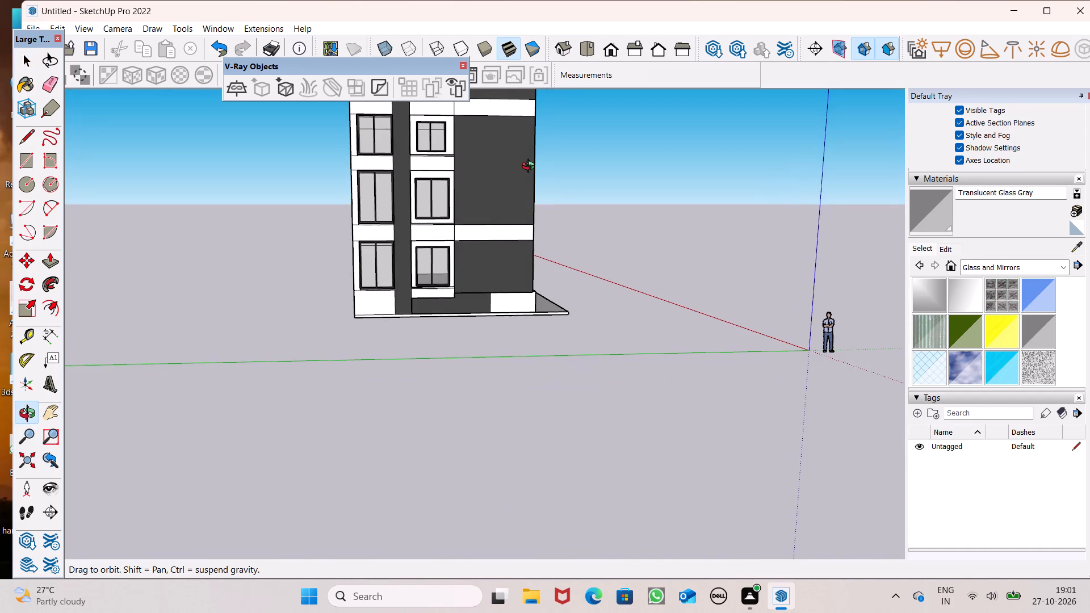
{"action": "middle_click_drag", "start_coordinate": [531, 167], "coordinate": [531, 167]}
{"action": "scroll", "coordinate": [468, 194], "scroll_direction": "up", "scroll_amount": 1}
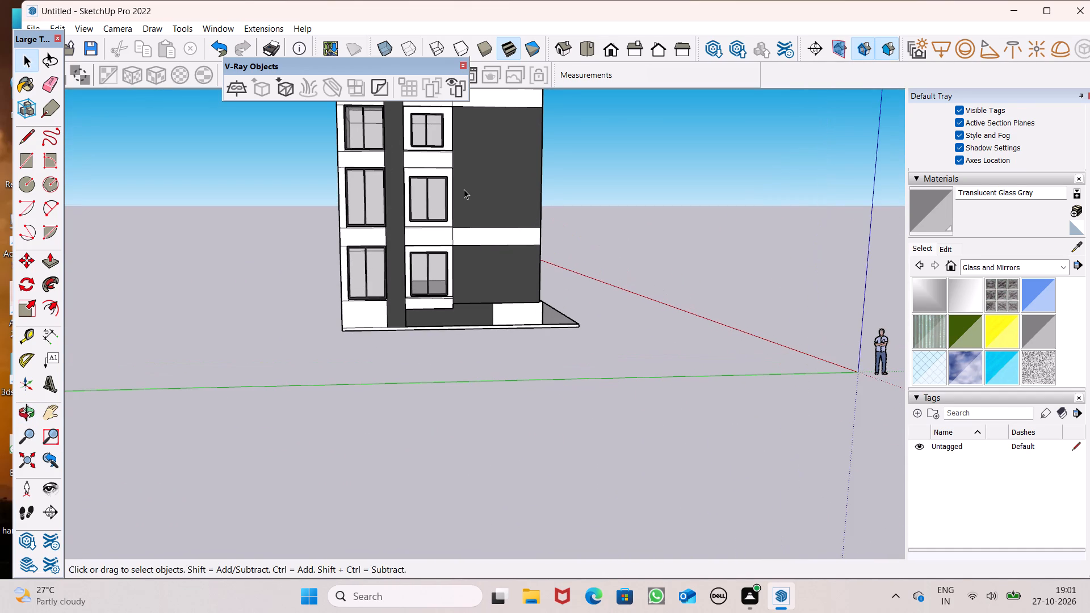
{"action": "scroll", "coordinate": [421, 264], "scroll_direction": "down", "scroll_amount": 6}
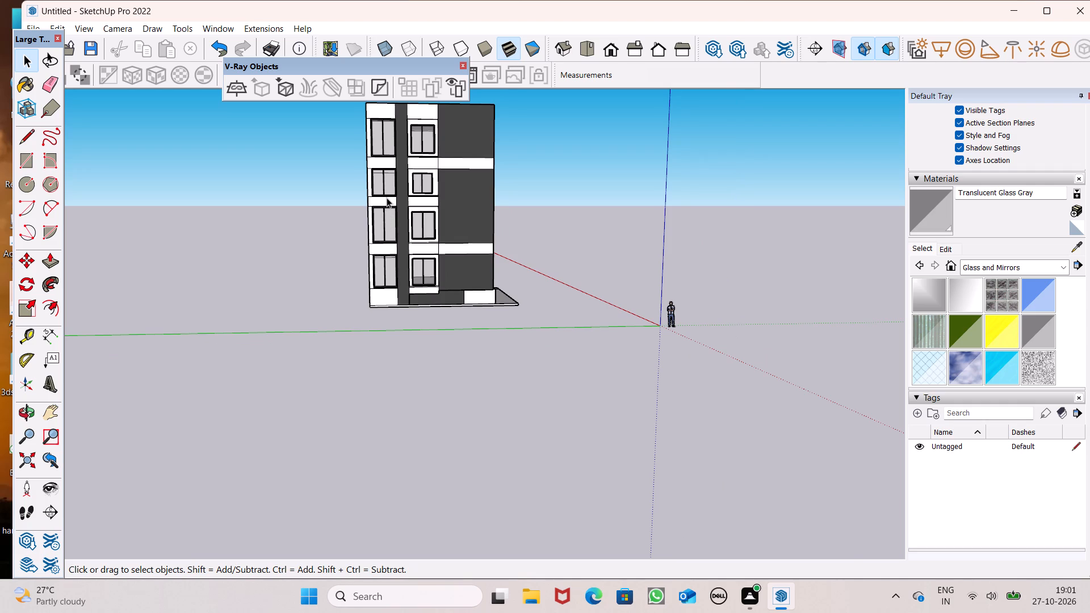
{"action": "scroll", "coordinate": [387, 198], "scroll_direction": "up", "scroll_amount": 6}
{"action": "middle_click_drag", "start_coordinate": [381, 208], "coordinate": [353, 362]}
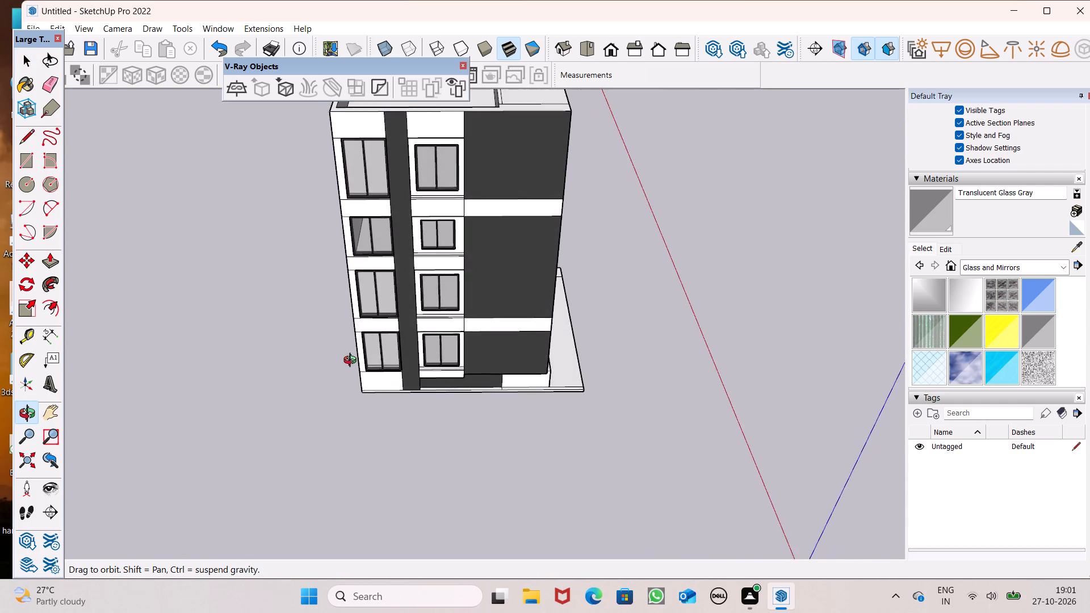
{"action": "middle_click_drag", "start_coordinate": [353, 362], "coordinate": [367, 210]}
{"action": "scroll", "coordinate": [367, 210], "scroll_direction": "up", "scroll_amount": 7}
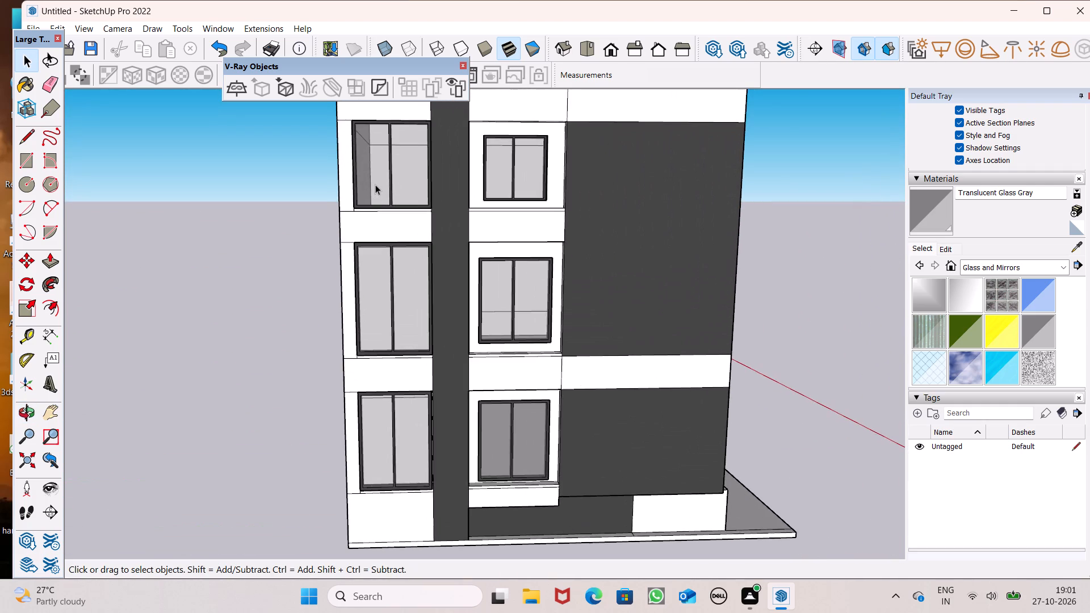
{"action": "scroll", "coordinate": [375, 184], "scroll_direction": "up", "scroll_amount": 1}
Draw a thin rectangle about 2 1/4" by 7' 8 7/16" across the white band between the lowest two tall windows, ending at the dark pier.
{"action": "left_click", "coordinate": [18, 161]}
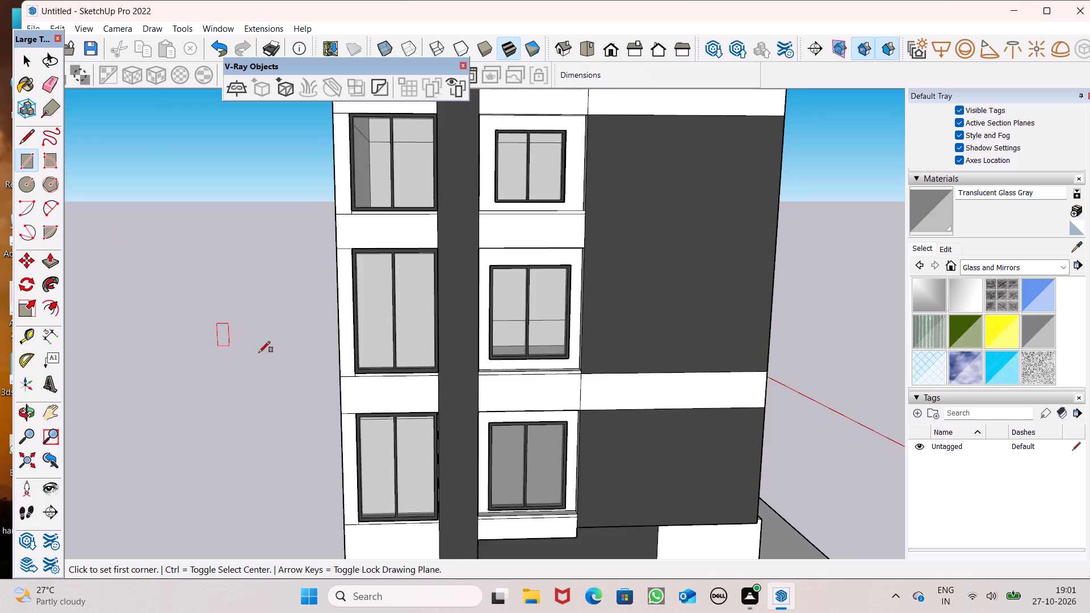
{"action": "scroll", "coordinate": [329, 381], "scroll_direction": "up", "scroll_amount": 6}
{"action": "middle_click_drag", "start_coordinate": [362, 414], "coordinate": [529, 347]}
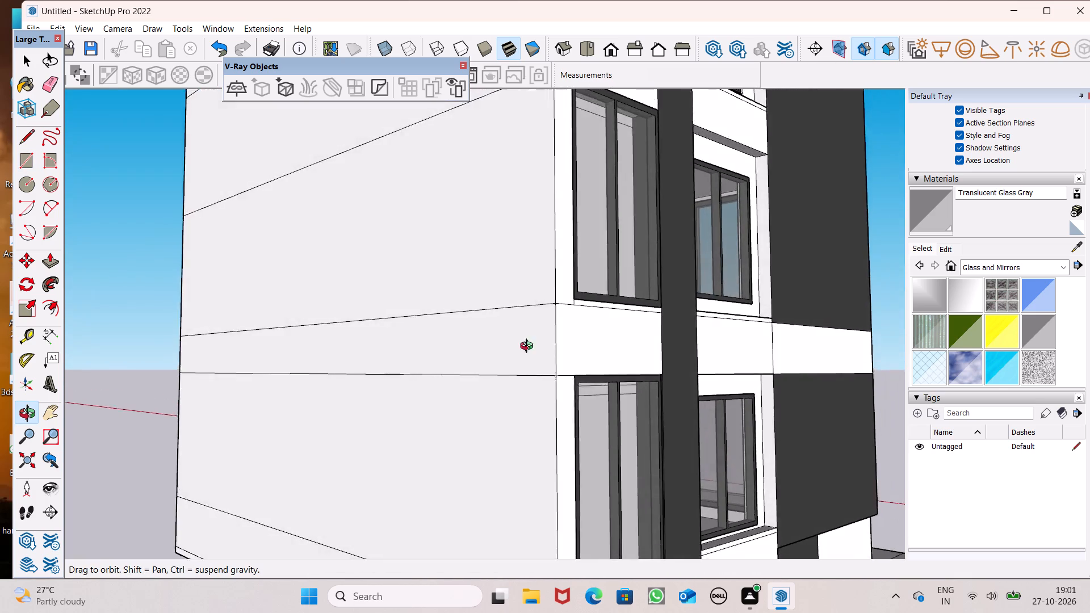
{"action": "middle_click_drag", "start_coordinate": [529, 347], "coordinate": [253, 366]}
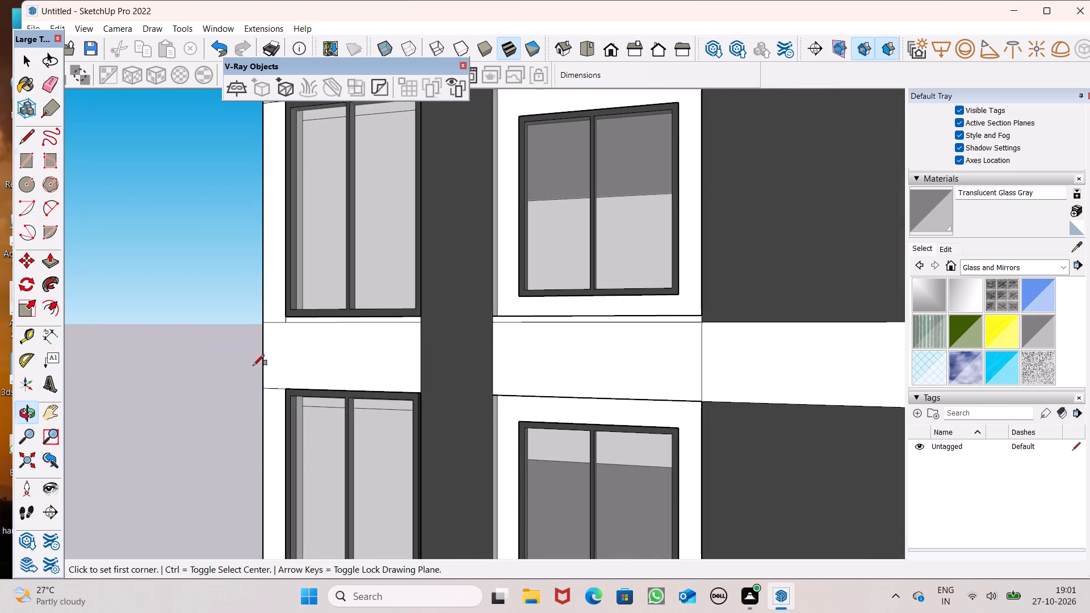
{"action": "scroll", "coordinate": [307, 355], "scroll_direction": "up", "scroll_amount": 5}
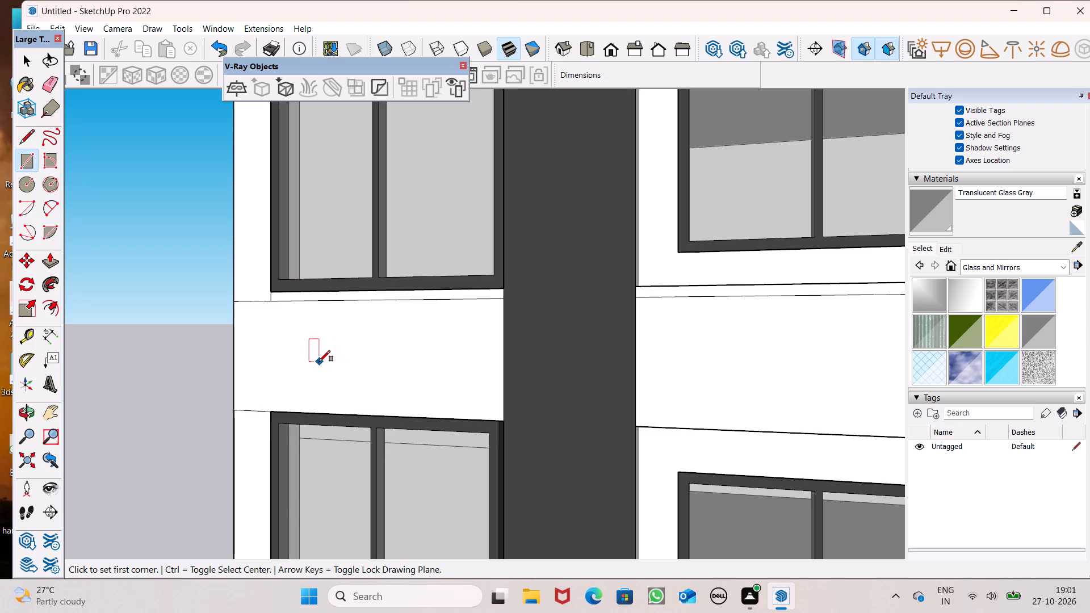
{"action": "scroll", "coordinate": [315, 364], "scroll_direction": "down", "scroll_amount": 1}
{"action": "middle_click_drag", "start_coordinate": [321, 380], "coordinate": [321, 381]}
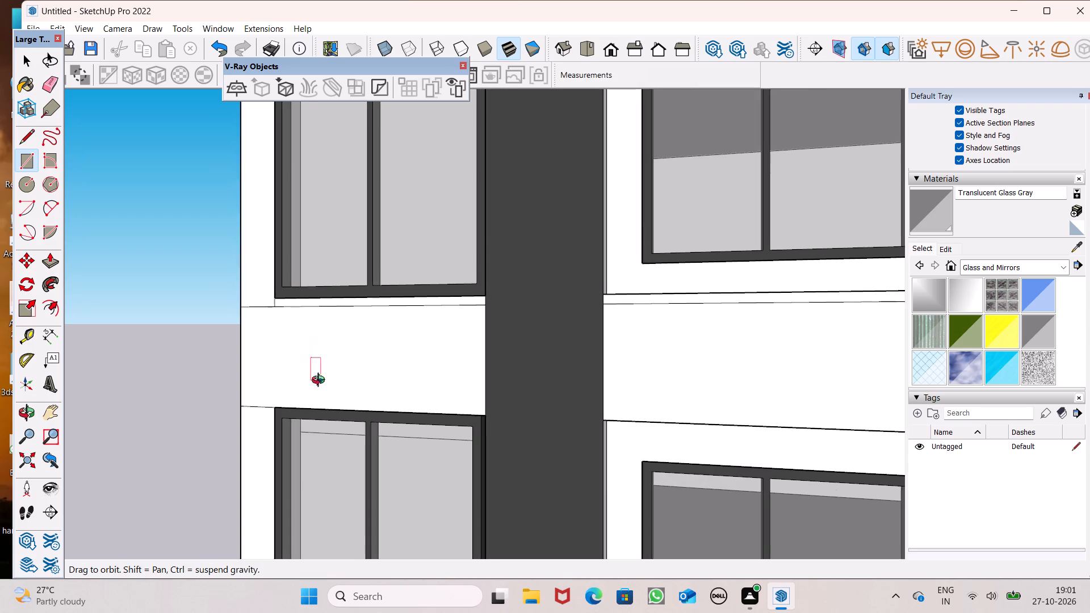
{"action": "middle_click_drag", "start_coordinate": [321, 381], "coordinate": [337, 351]}
{"action": "scroll", "coordinate": [326, 376], "scroll_direction": "up", "scroll_amount": 1}
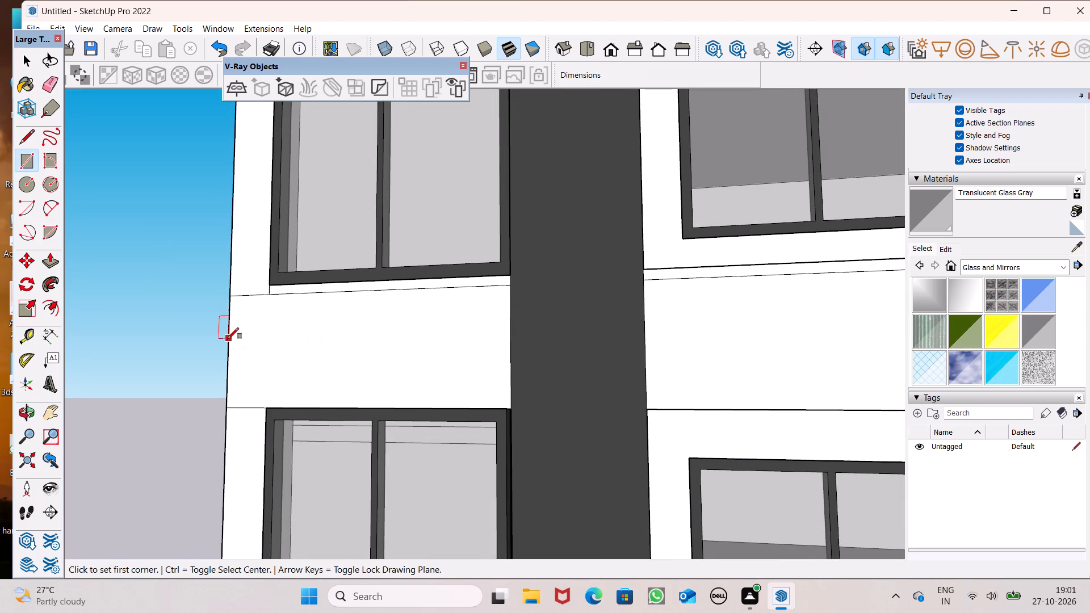
{"action": "left_click", "coordinate": [228, 339]}
{"action": "middle_click_drag", "start_coordinate": [336, 360], "coordinate": [515, 379]}
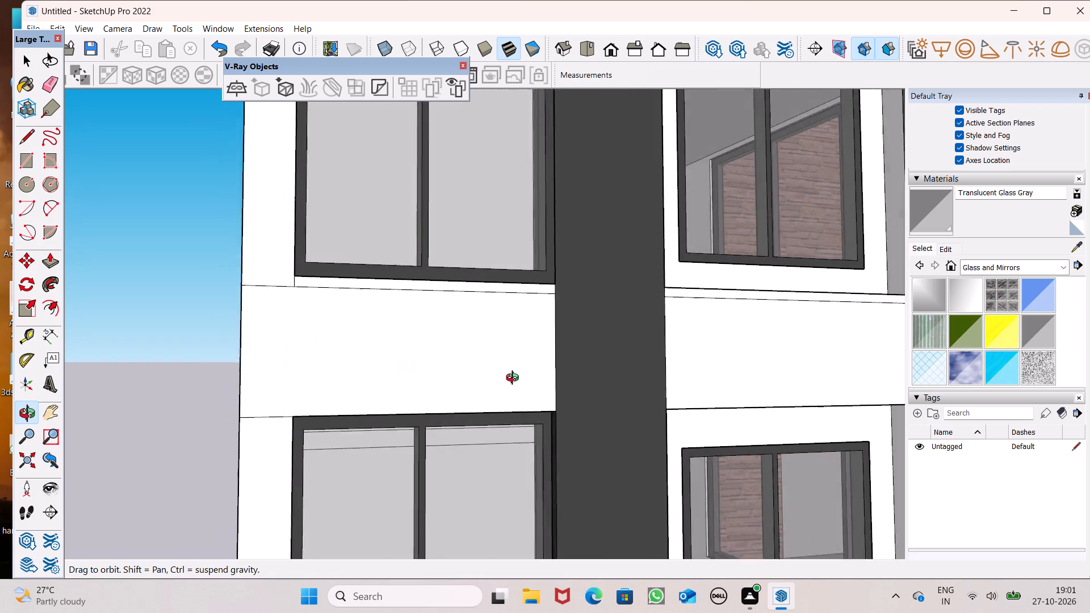
{"action": "middle_click_drag", "start_coordinate": [515, 379], "coordinate": [557, 389]}
{"action": "scroll", "coordinate": [556, 391], "scroll_direction": "up", "scroll_amount": 1}
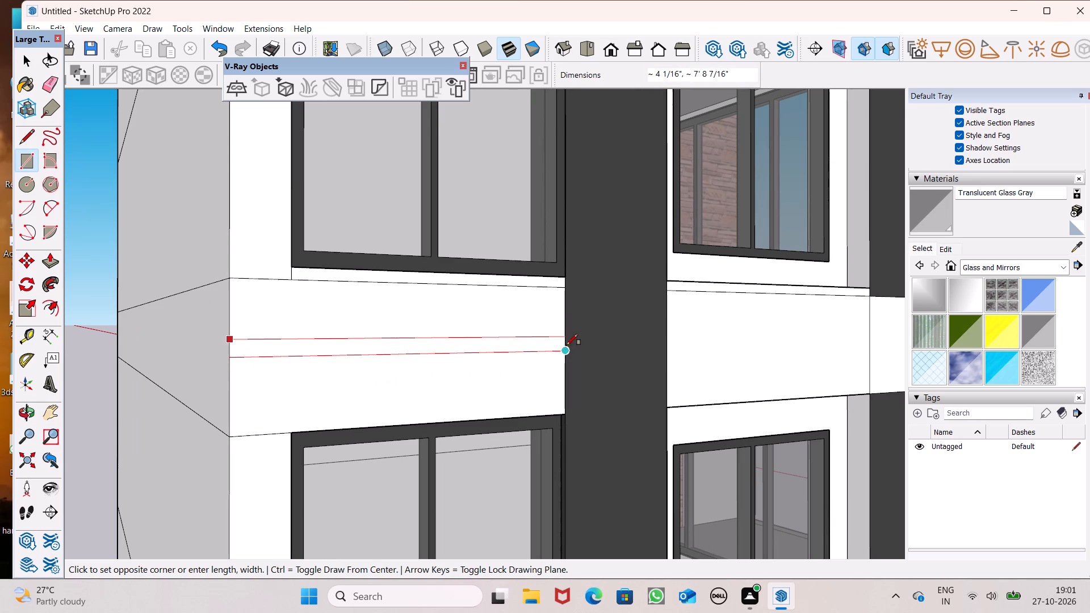
{"action": "scroll", "coordinate": [567, 346], "scroll_direction": "up", "scroll_amount": 3}
{"action": "left_click", "coordinate": [565, 344]}
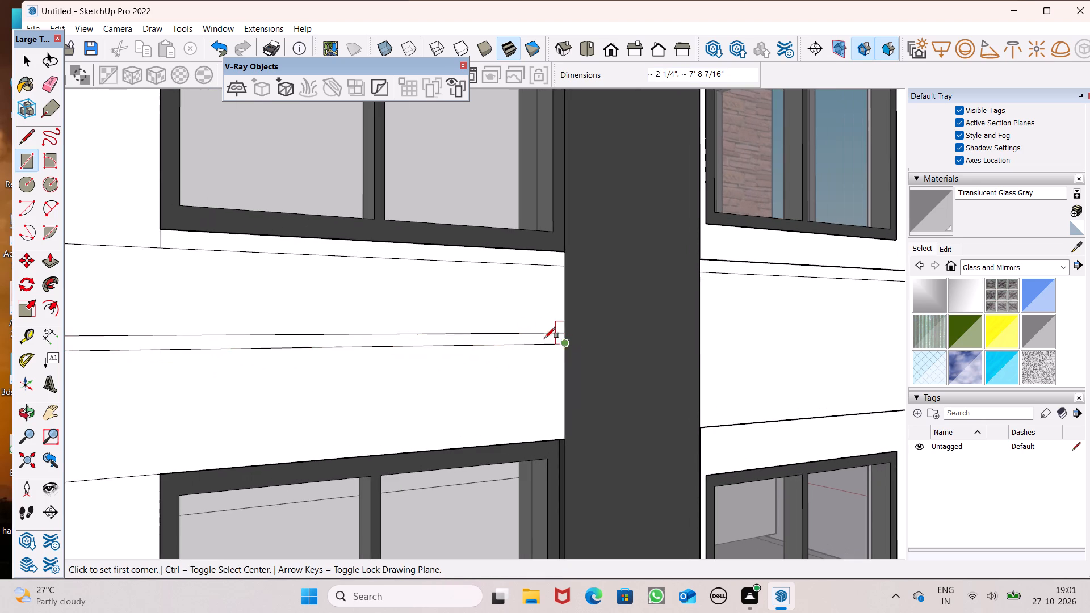
{"action": "scroll", "coordinate": [498, 315], "scroll_direction": "down", "scroll_amount": 10}
{"action": "key", "text": "space"}
Copy the thin strip straight up onto the white band above the second-level tall window and clear the selection.
{"action": "middle_click_drag", "start_coordinate": [509, 339], "coordinate": [462, 377]}
{"action": "scroll", "coordinate": [437, 354], "scroll_direction": "up", "scroll_amount": 5}
{"action": "double_click", "coordinate": [458, 372]}
{"action": "scroll", "coordinate": [461, 341], "scroll_direction": "down", "scroll_amount": 2}
{"action": "scroll", "coordinate": [471, 351], "scroll_direction": "up", "scroll_amount": 2}
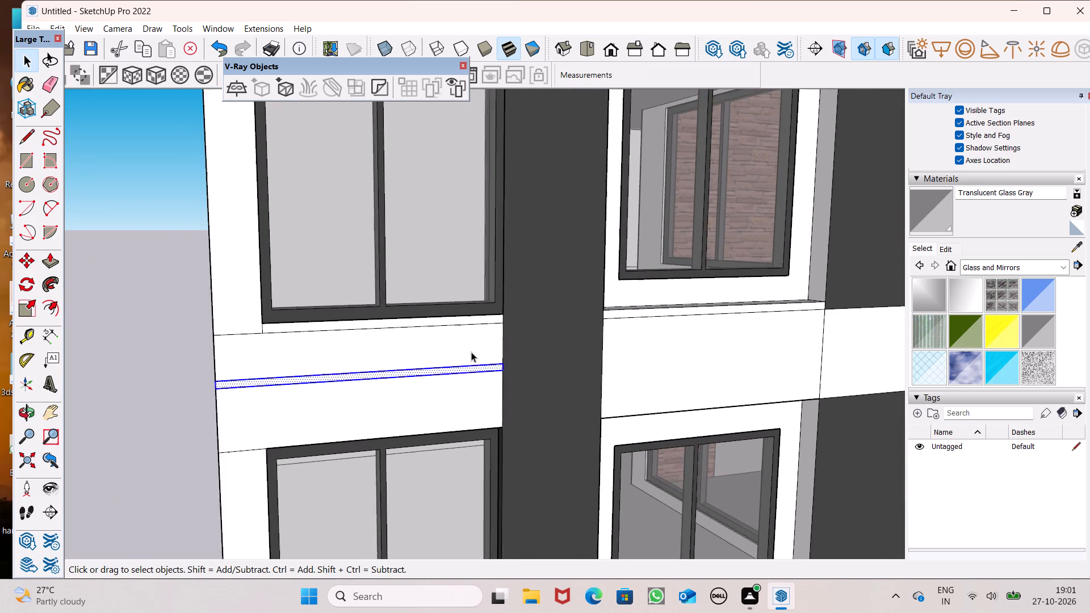
{"action": "middle_click_drag", "start_coordinate": [472, 352], "coordinate": [437, 402]}
{"action": "scroll", "coordinate": [481, 379], "scroll_direction": "down", "scroll_amount": 5}
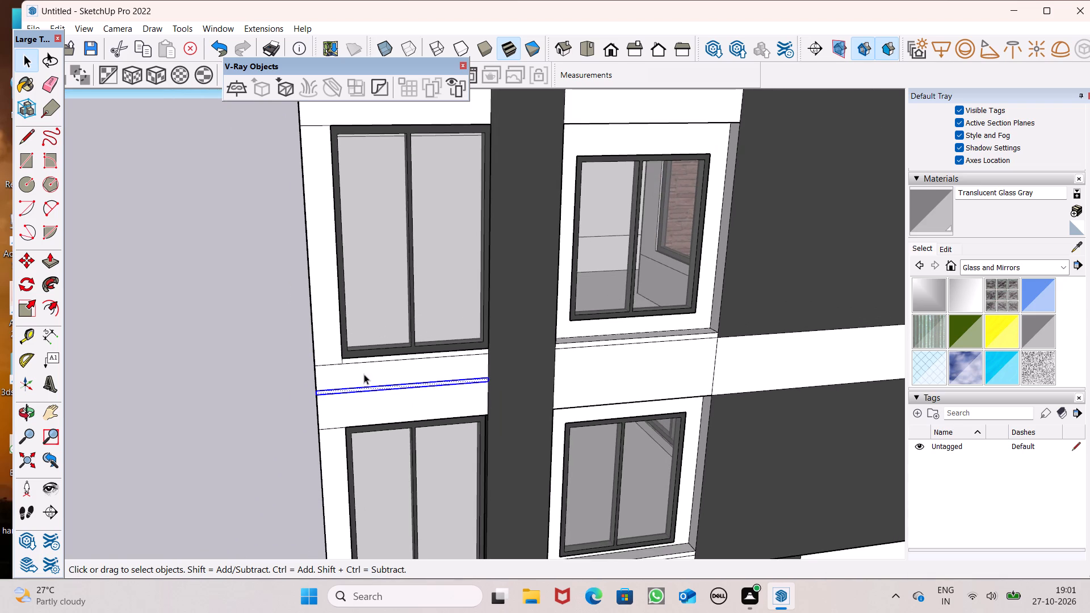
{"action": "scroll", "coordinate": [381, 391], "scroll_direction": "down", "scroll_amount": 3}
{"action": "scroll", "coordinate": [294, 313], "scroll_direction": "up", "scroll_amount": 2}
{"action": "key", "text": "m"}
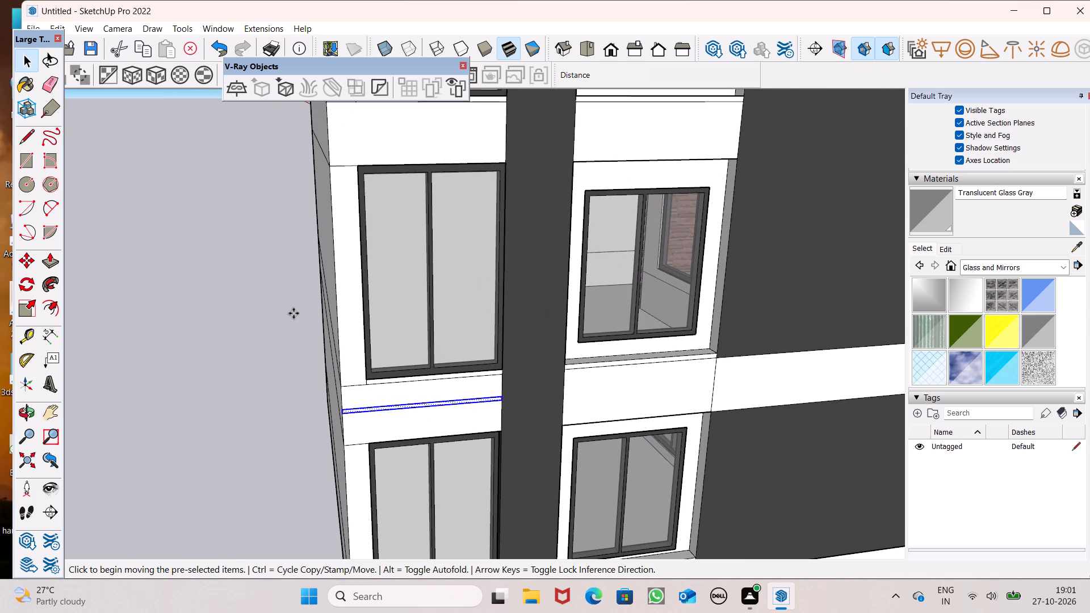
{"action": "key", "text": "Return"}
{"action": "left_click_drag", "start_coordinate": [481, 403], "coordinate": [477, 329], "text": "ctrl"}
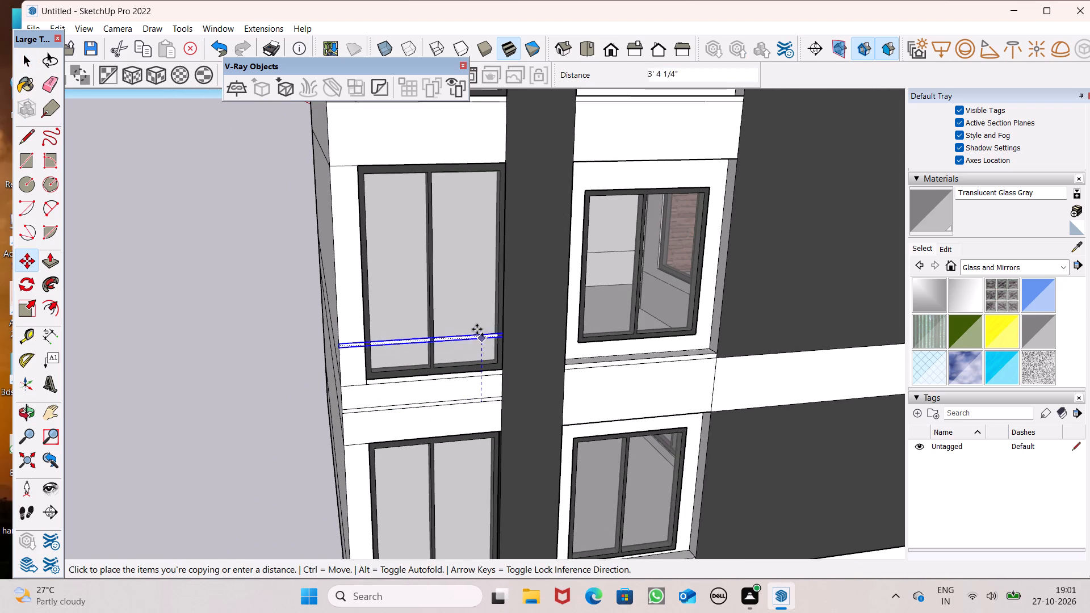
{"action": "left_click_drag", "start_coordinate": [477, 329], "coordinate": [481, 131], "text": "ctrl"}
{"action": "key", "text": "space"}
{"action": "left_click", "coordinate": [232, 239]}
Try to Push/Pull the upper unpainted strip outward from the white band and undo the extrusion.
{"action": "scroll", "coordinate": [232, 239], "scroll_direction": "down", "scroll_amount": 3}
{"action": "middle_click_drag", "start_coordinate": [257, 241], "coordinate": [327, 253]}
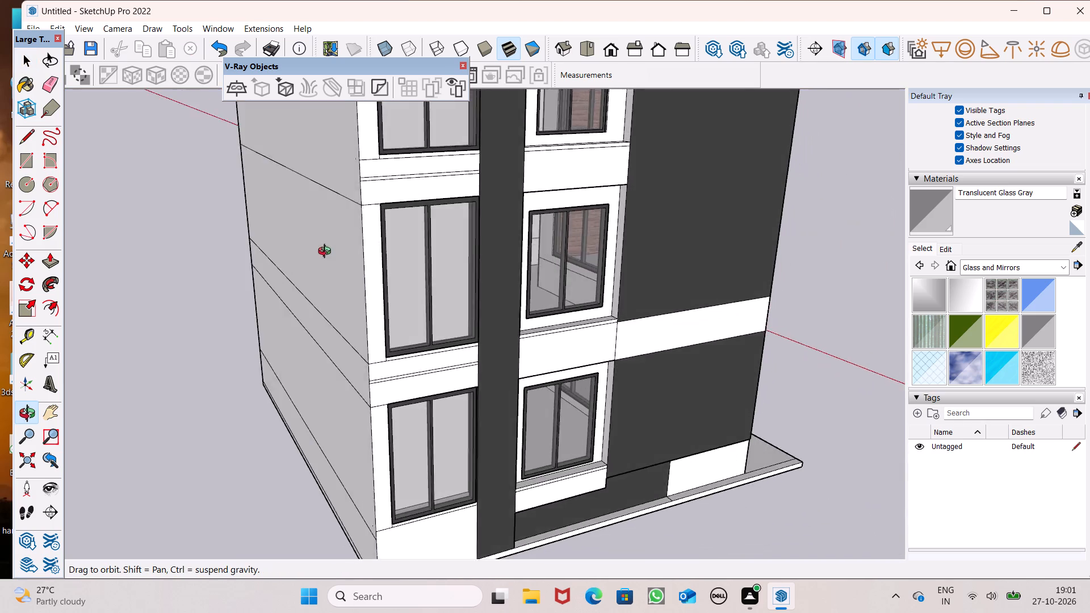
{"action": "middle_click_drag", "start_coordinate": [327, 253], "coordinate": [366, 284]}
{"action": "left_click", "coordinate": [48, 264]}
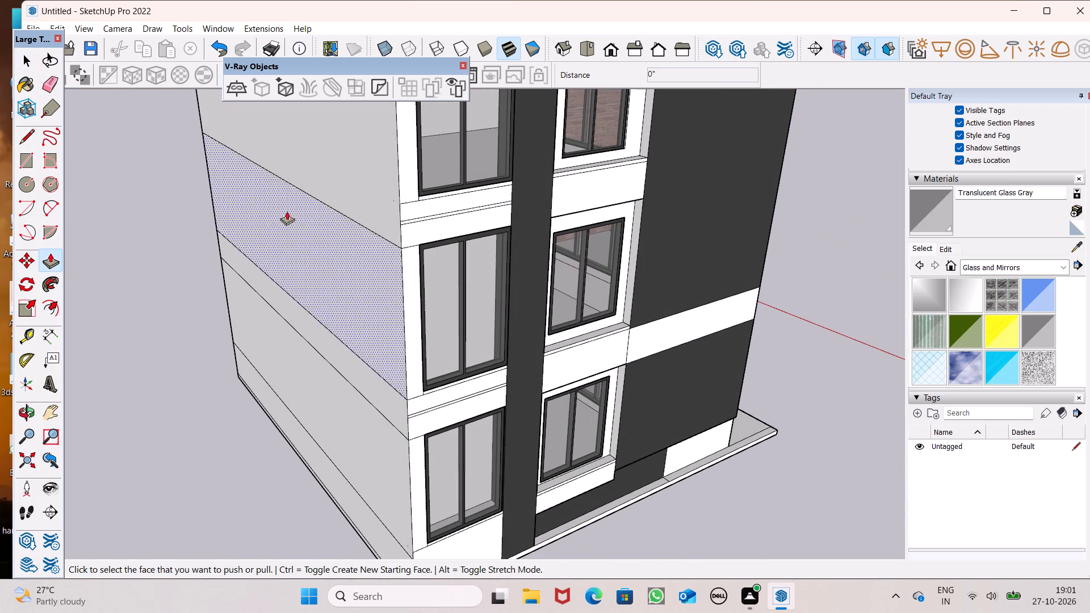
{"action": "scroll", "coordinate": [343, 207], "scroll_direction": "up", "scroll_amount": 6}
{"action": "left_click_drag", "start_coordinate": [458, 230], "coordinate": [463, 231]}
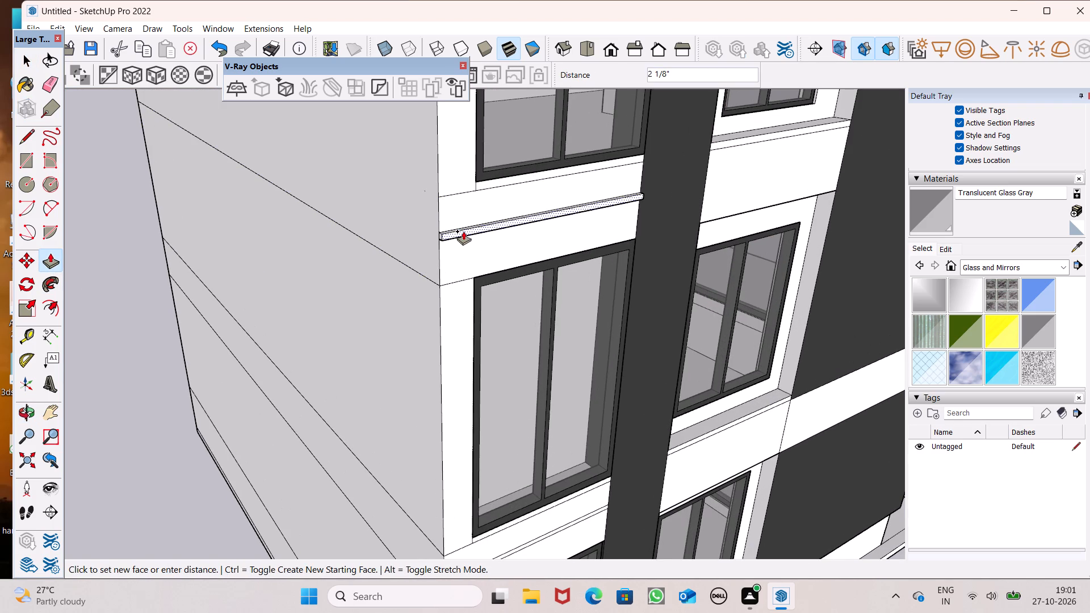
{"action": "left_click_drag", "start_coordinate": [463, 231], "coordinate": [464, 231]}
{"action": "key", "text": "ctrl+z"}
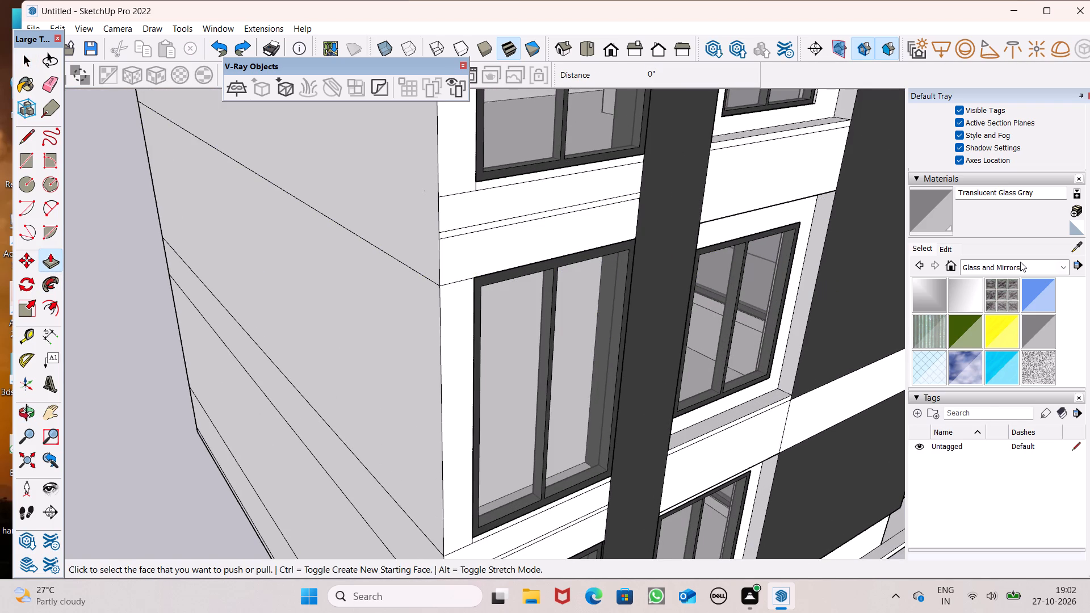
Paint the upper thin strip with Color M07 from the Colors material collection.
{"action": "left_click", "coordinate": [1020, 262]}
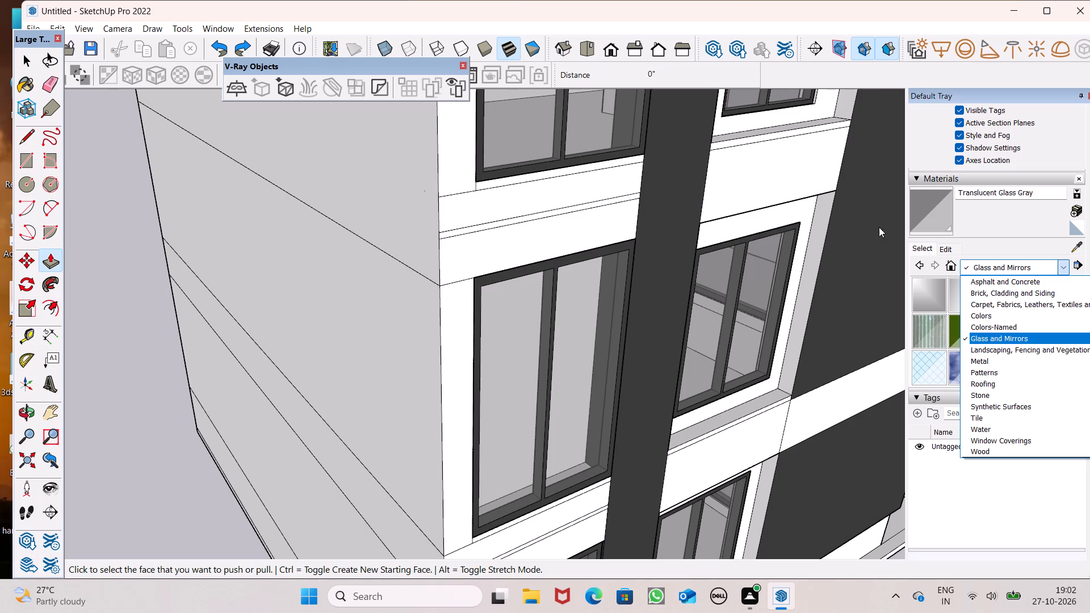
{"action": "scroll", "coordinate": [1007, 389], "scroll_direction": "down", "scroll_amount": 7}
{"action": "scroll", "coordinate": [993, 335], "scroll_direction": "down", "scroll_amount": 1}
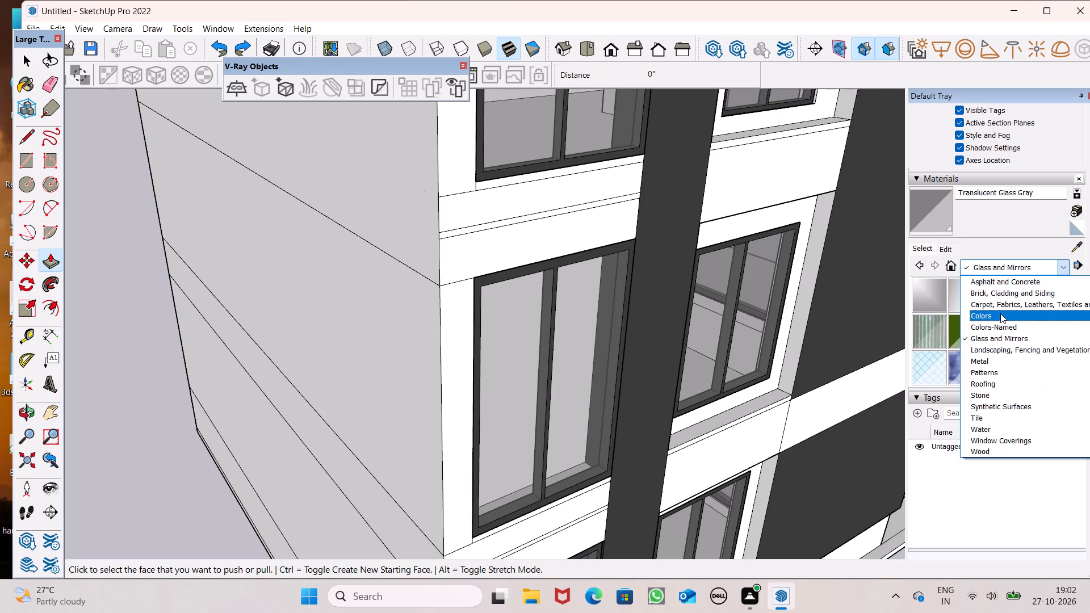
{"action": "left_click", "coordinate": [1000, 312]}
{"action": "scroll", "coordinate": [1028, 344], "scroll_direction": "down", "scroll_amount": 11}
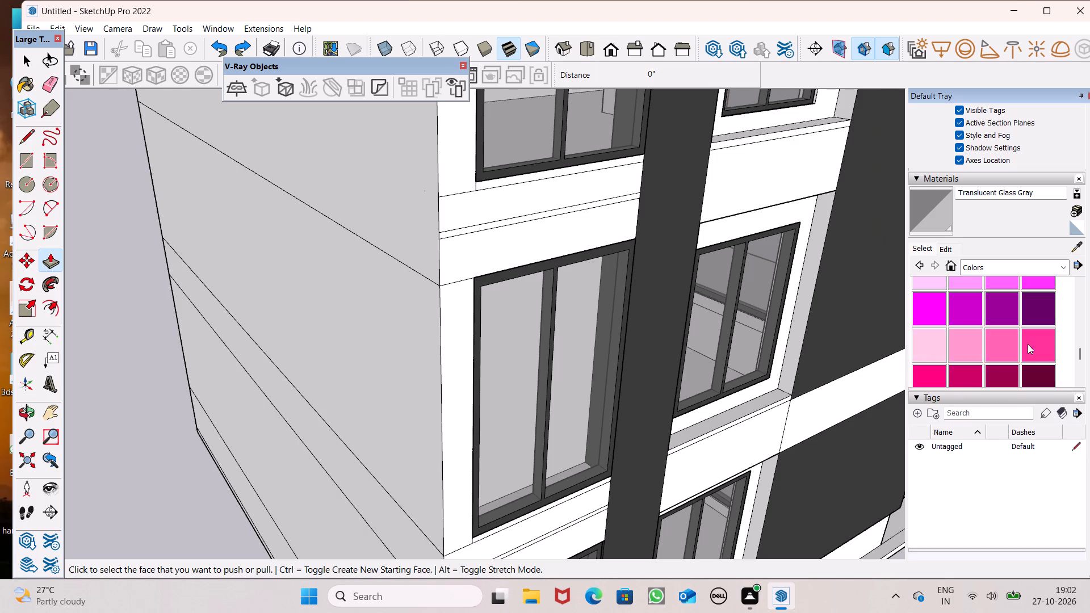
{"action": "scroll", "coordinate": [1028, 344], "scroll_direction": "down", "scroll_amount": 3}
{"action": "scroll", "coordinate": [999, 308], "scroll_direction": "up", "scroll_amount": 1}
{"action": "left_click", "coordinate": [1042, 314]}
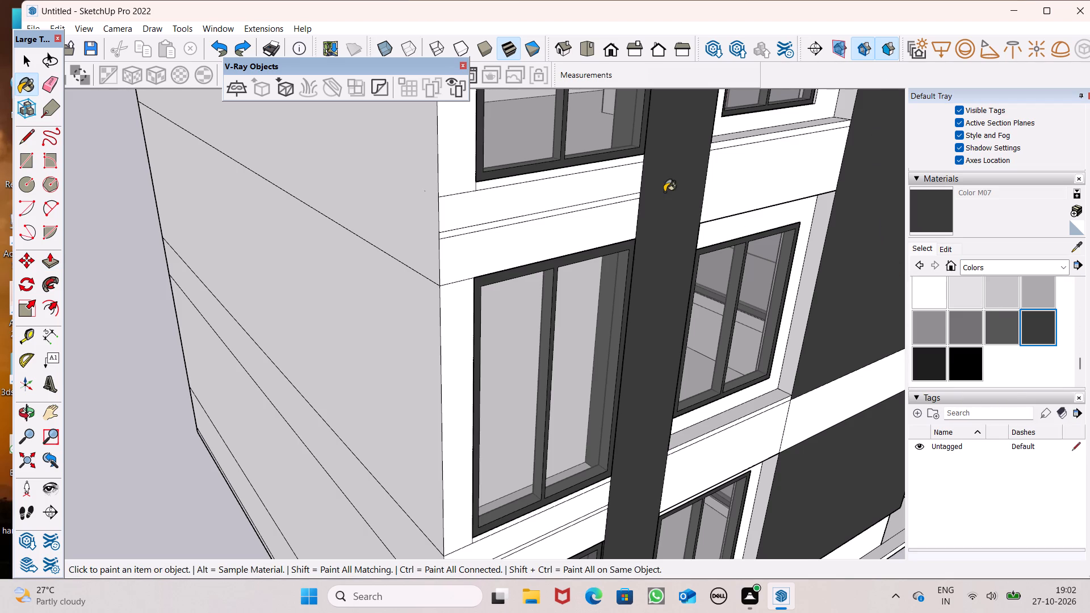
{"action": "scroll", "coordinate": [660, 177], "scroll_direction": "up", "scroll_amount": 6}
{"action": "scroll", "coordinate": [496, 242], "scroll_direction": "up", "scroll_amount": 6}
{"action": "left_click", "coordinate": [438, 248]}
Paint the lower thin strip with Color M07 as well and leave the Paint Bucket.
{"action": "scroll", "coordinate": [521, 202], "scroll_direction": "down", "scroll_amount": 8}
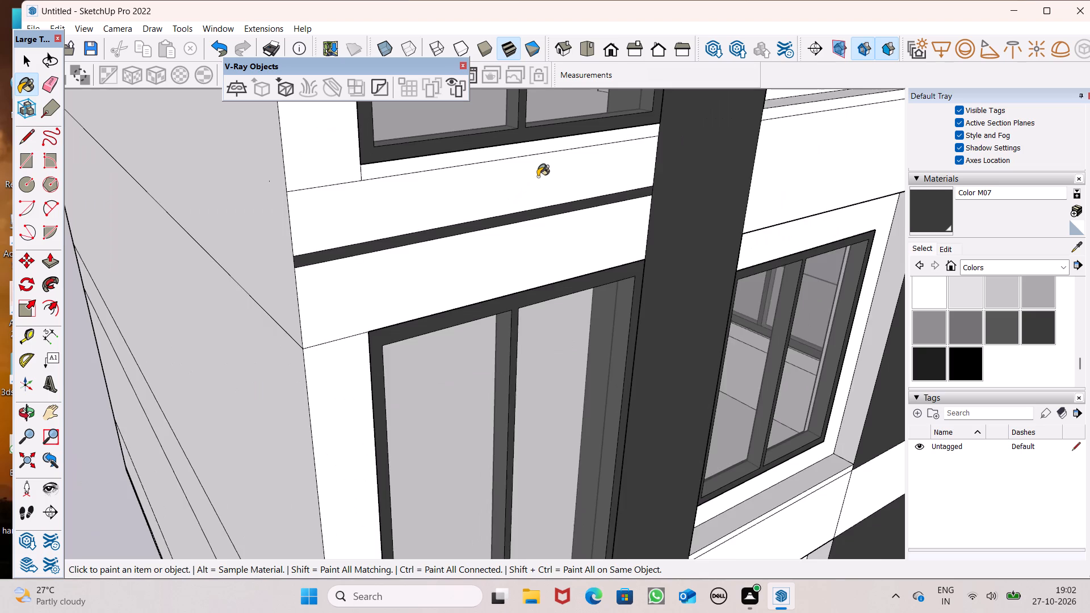
{"action": "scroll", "coordinate": [538, 177], "scroll_direction": "down", "scroll_amount": 6}
{"action": "scroll", "coordinate": [502, 212], "scroll_direction": "down", "scroll_amount": 7}
{"action": "scroll", "coordinate": [536, 421], "scroll_direction": "up", "scroll_amount": 8}
{"action": "scroll", "coordinate": [412, 392], "scroll_direction": "up", "scroll_amount": 3}
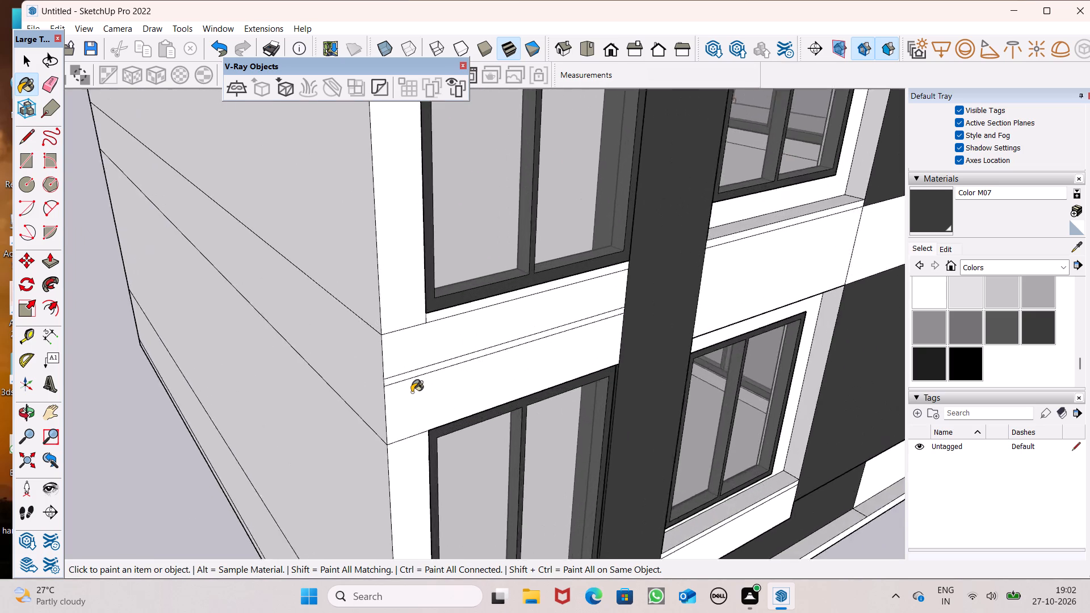
{"action": "scroll", "coordinate": [412, 392], "scroll_direction": "up", "scroll_amount": 9}
{"action": "left_click", "coordinate": [391, 346]}
{"action": "scroll", "coordinate": [409, 409], "scroll_direction": "down", "scroll_amount": 7}
{"action": "scroll", "coordinate": [433, 449], "scroll_direction": "down", "scroll_amount": 6}
{"action": "key", "text": "space"}
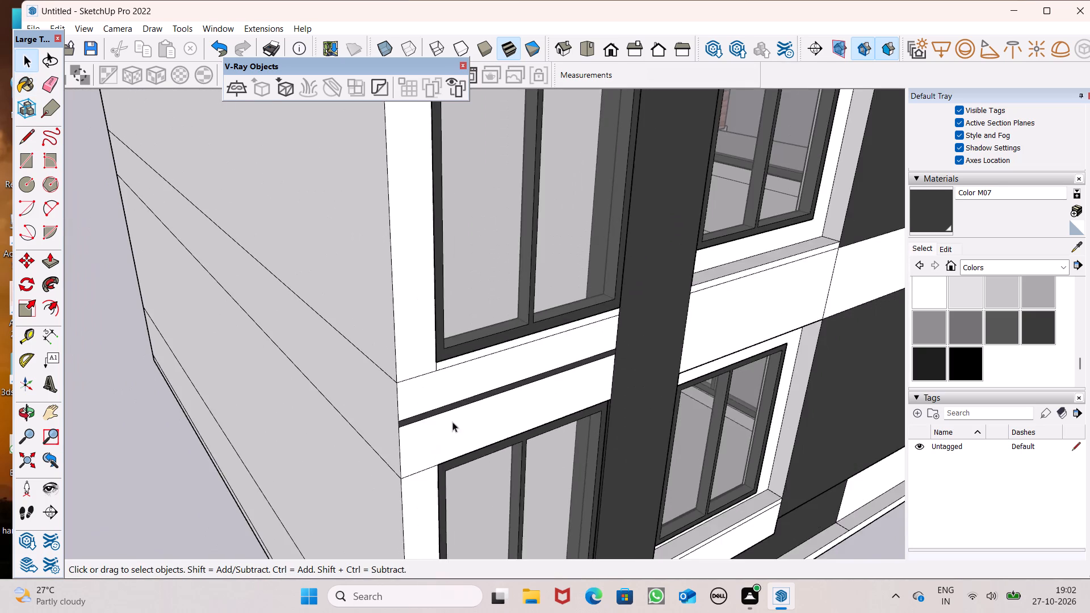
Push/Pull the upper dark strip outward a short distance to form a projecting horizontal trim above the second-level tall window.
{"action": "scroll", "coordinate": [501, 340], "scroll_direction": "down", "scroll_amount": 9}
{"action": "scroll", "coordinate": [505, 138], "scroll_direction": "up", "scroll_amount": 4}
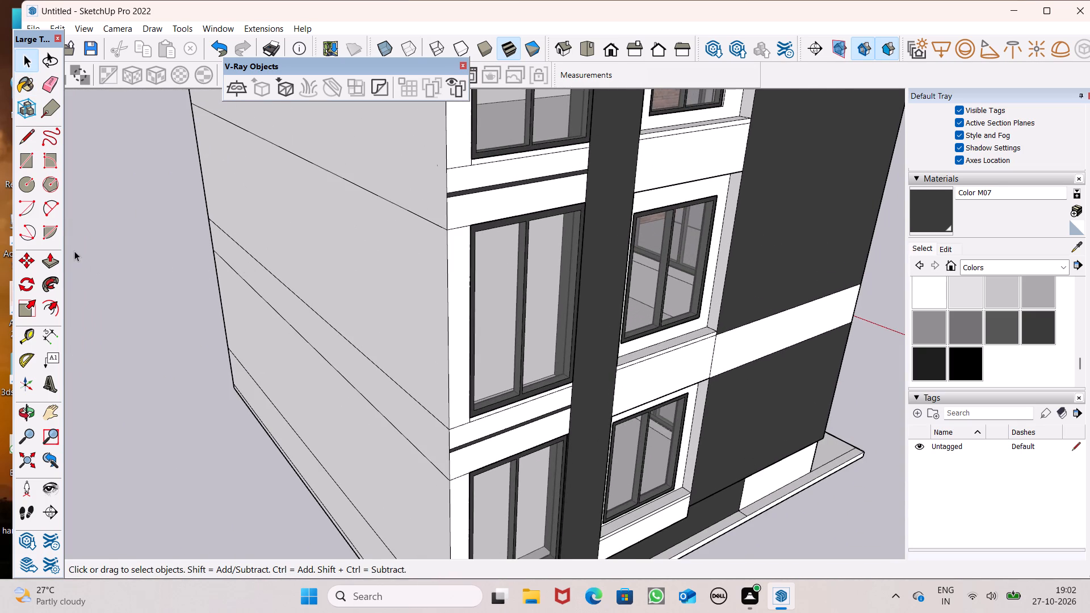
{"action": "left_click", "coordinate": [57, 259]}
{"action": "scroll", "coordinate": [463, 165], "scroll_direction": "up", "scroll_amount": 6}
{"action": "left_click_drag", "start_coordinate": [462, 226], "coordinate": [464, 230]}
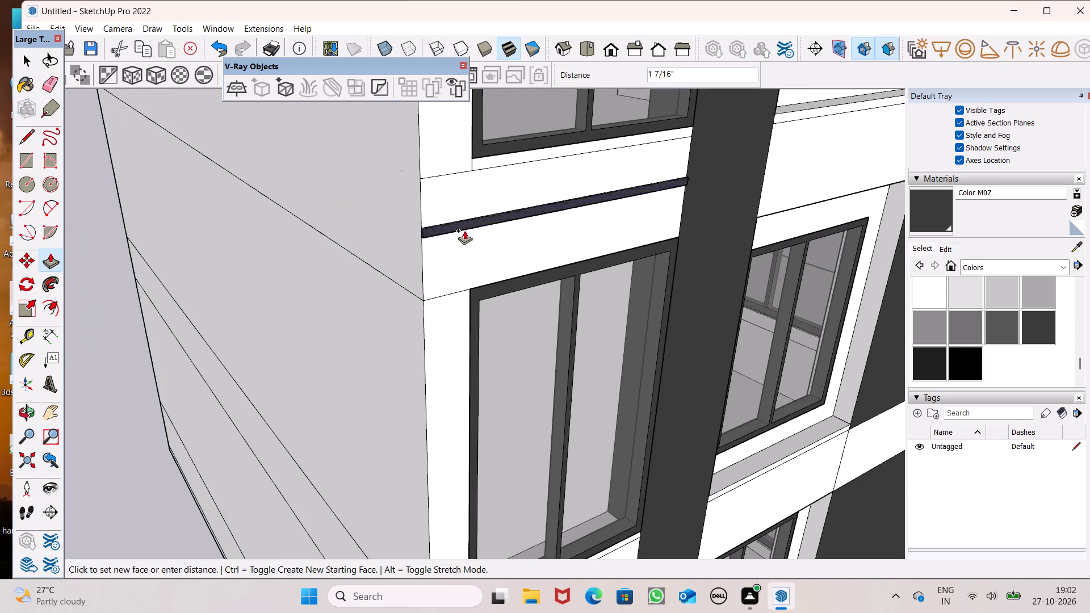
{"action": "left_click_drag", "start_coordinate": [464, 230], "coordinate": [472, 233]}
{"action": "scroll", "coordinate": [424, 187], "scroll_direction": "down", "scroll_amount": 4}
{"action": "scroll", "coordinate": [452, 220], "scroll_direction": "up", "scroll_amount": 3}
{"action": "middle_click_drag", "start_coordinate": [460, 255], "coordinate": [496, 280]}
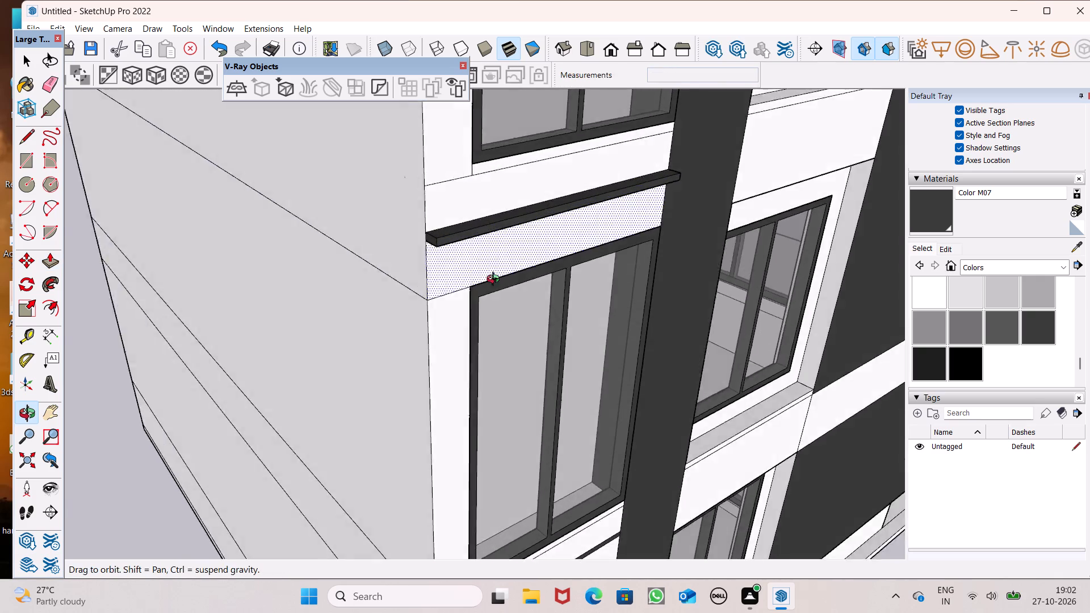
Push/Pull the front face of the upper dark trim strip back toward the wall by about 1 5/8".
{"action": "middle_click_drag", "start_coordinate": [496, 280], "coordinate": [552, 300]}
{"action": "scroll", "coordinate": [552, 300], "scroll_direction": "up", "scroll_amount": 1}
{"action": "scroll", "coordinate": [504, 249], "scroll_direction": "up", "scroll_amount": 6}
{"action": "left_click_drag", "start_coordinate": [511, 285], "coordinate": [498, 287]}
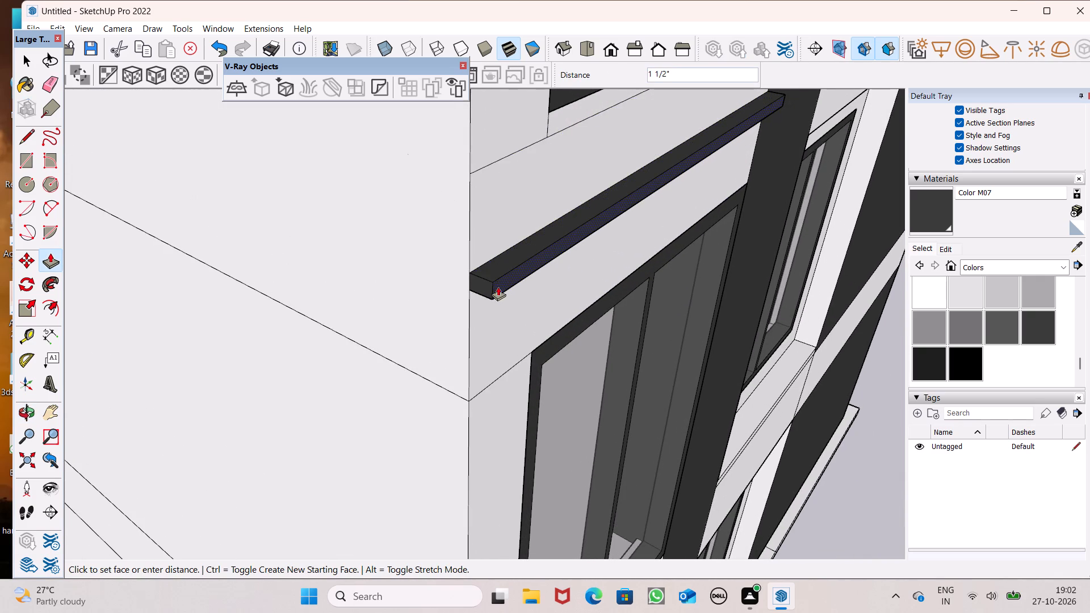
{"action": "left_click_drag", "start_coordinate": [498, 287], "coordinate": [497, 286]}
{"action": "scroll", "coordinate": [462, 207], "scroll_direction": "down", "scroll_amount": 6}
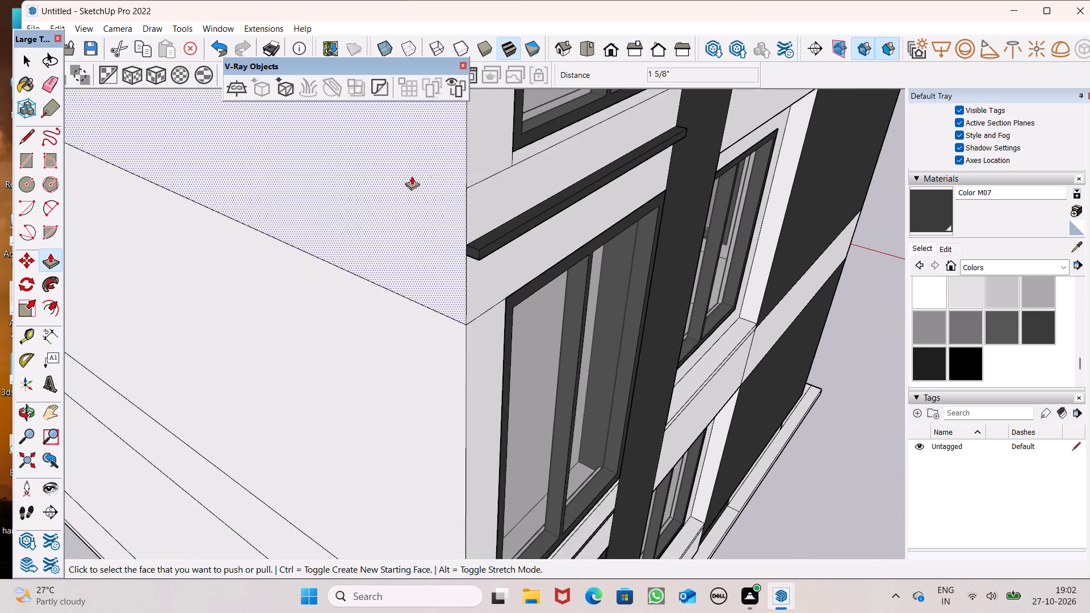
Push/Pull the lower dark strip outward a short distance to form a projecting horizontal trim above the lower tall window.
{"action": "scroll", "coordinate": [412, 176], "scroll_direction": "down", "scroll_amount": 12}
{"action": "scroll", "coordinate": [480, 394], "scroll_direction": "up", "scroll_amount": 6}
{"action": "scroll", "coordinate": [429, 380], "scroll_direction": "up", "scroll_amount": 7}
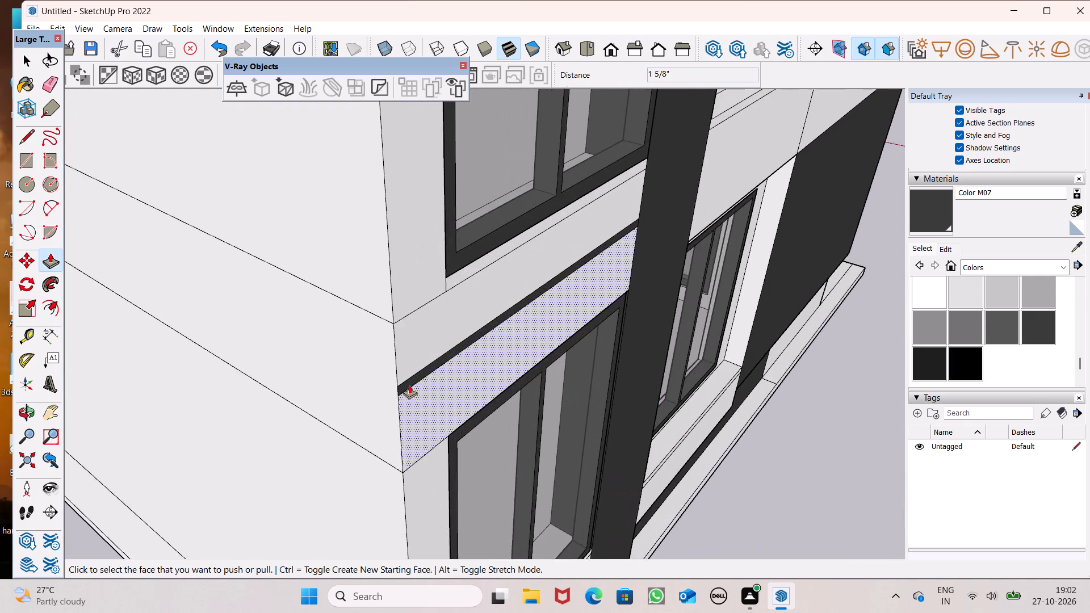
{"action": "scroll", "coordinate": [409, 385], "scroll_direction": "up", "scroll_amount": 5}
{"action": "left_click_drag", "start_coordinate": [410, 382], "coordinate": [428, 397]}
{"action": "key", "text": "space"}
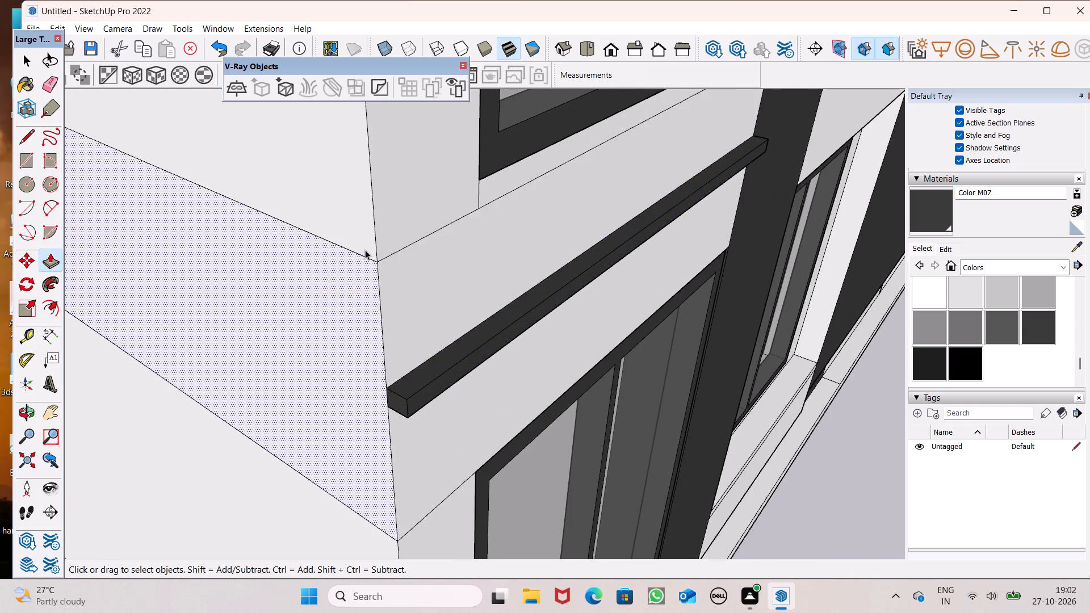
Examine the trimmed side facade, the front facade and the base ledge corner from several angles.
{"action": "scroll", "coordinate": [365, 249], "scroll_direction": "down", "scroll_amount": 10}
{"action": "middle_click_drag", "start_coordinate": [585, 355], "coordinate": [329, 263]}
{"action": "scroll", "coordinate": [329, 263], "scroll_direction": "up", "scroll_amount": 1}
{"action": "scroll", "coordinate": [475, 267], "scroll_direction": "down", "scroll_amount": 5}
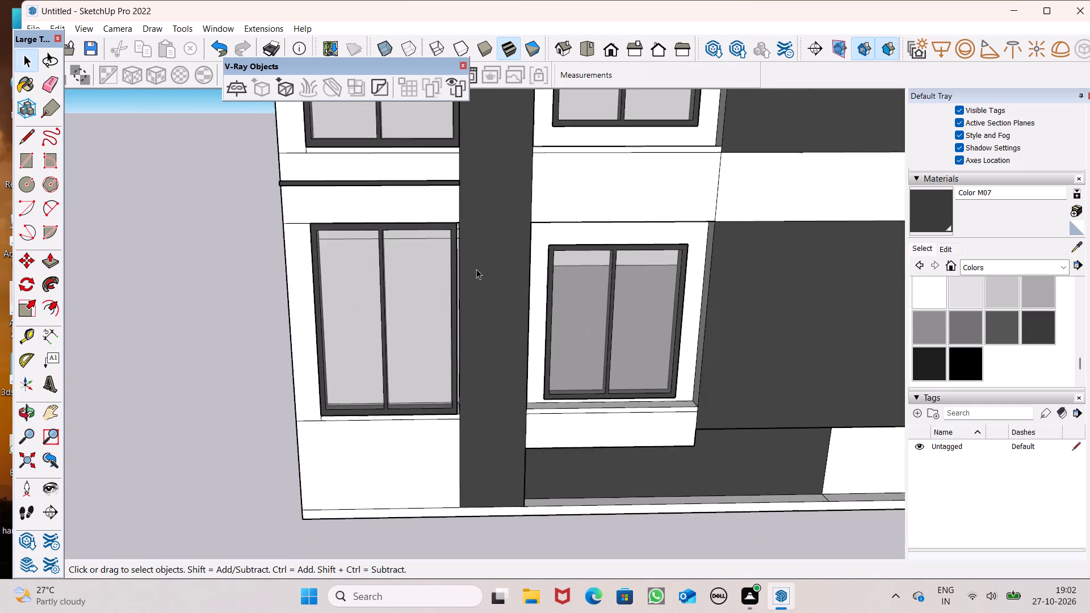
{"action": "scroll", "coordinate": [476, 269], "scroll_direction": "down", "scroll_amount": 11}
{"action": "middle_click_drag", "start_coordinate": [591, 352], "coordinate": [606, 301]}
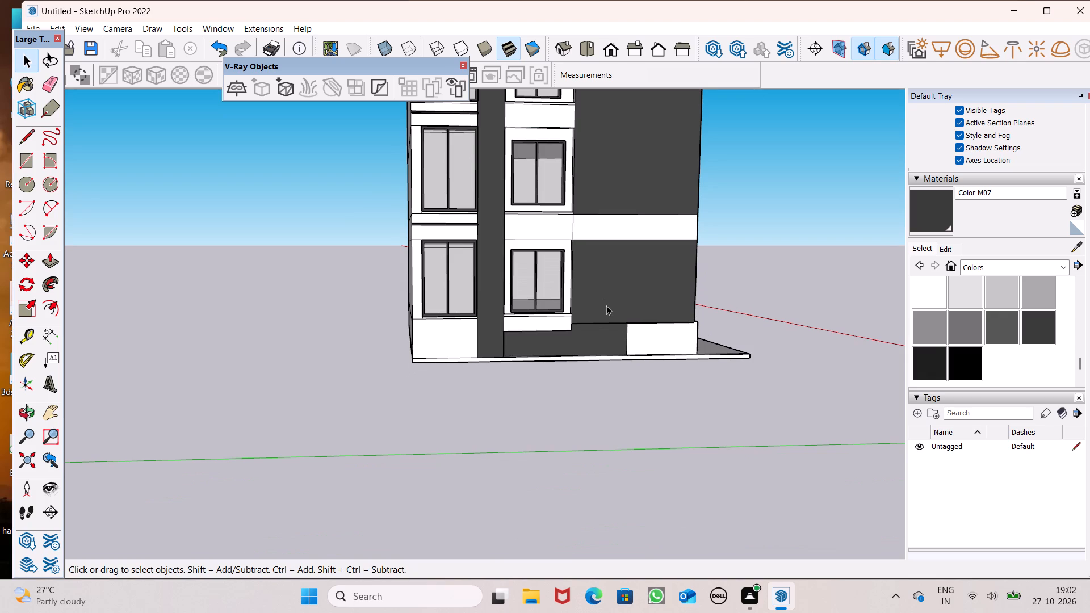
{"action": "scroll", "coordinate": [606, 305], "scroll_direction": "down", "scroll_amount": 3}
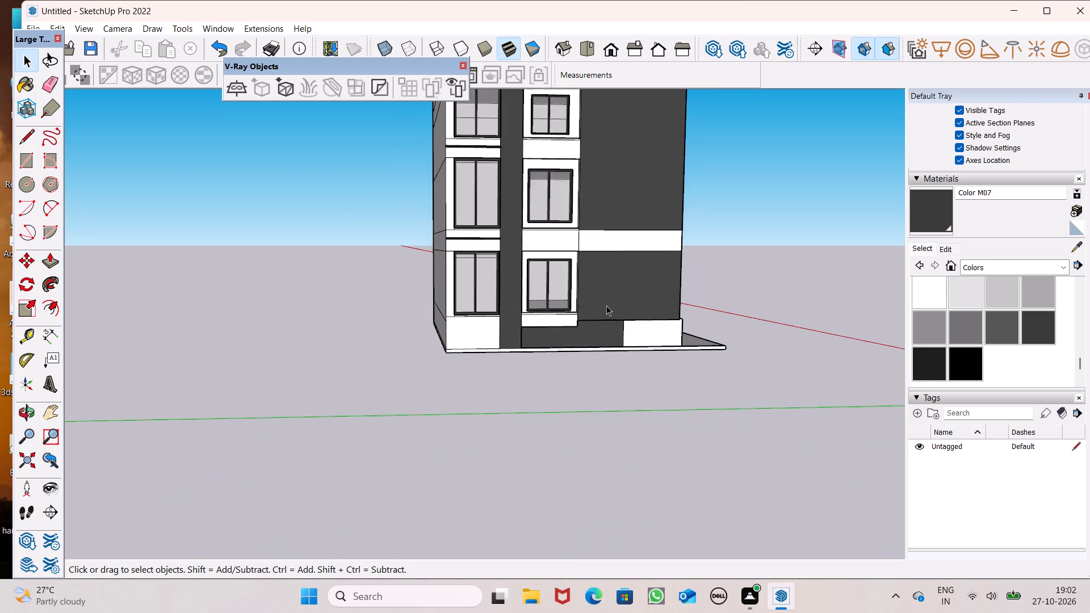
{"action": "middle_click_drag", "start_coordinate": [676, 334], "coordinate": [265, 343]}
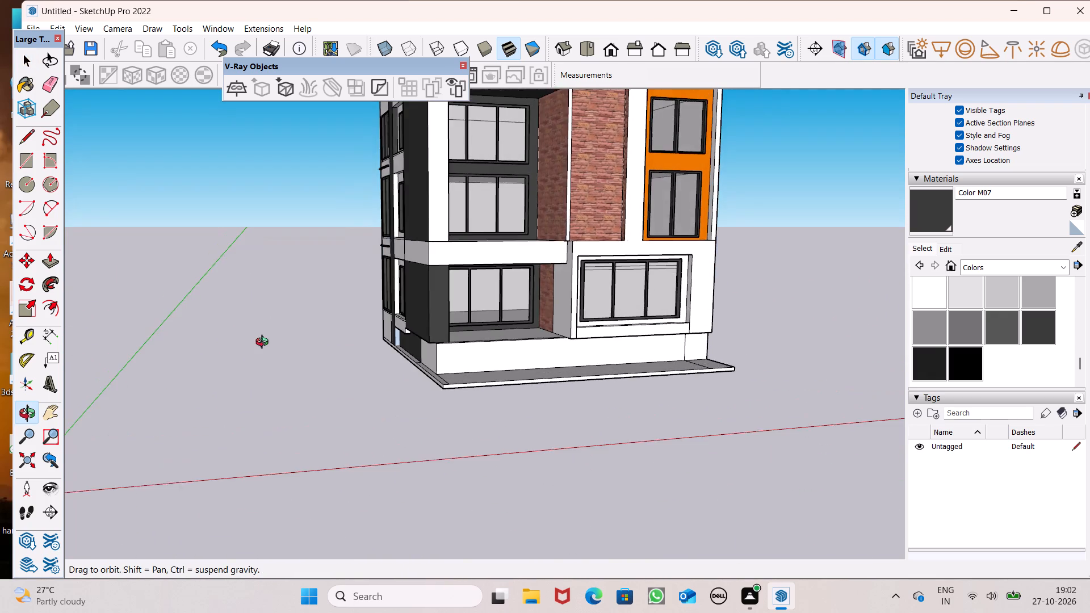
{"action": "middle_click_drag", "start_coordinate": [265, 343], "coordinate": [224, 367]}
{"action": "scroll", "coordinate": [228, 367], "scroll_direction": "up", "scroll_amount": 1}
{"action": "scroll", "coordinate": [453, 339], "scroll_direction": "down", "scroll_amount": 4}
{"action": "middle_click_drag", "start_coordinate": [524, 338], "coordinate": [479, 338]}
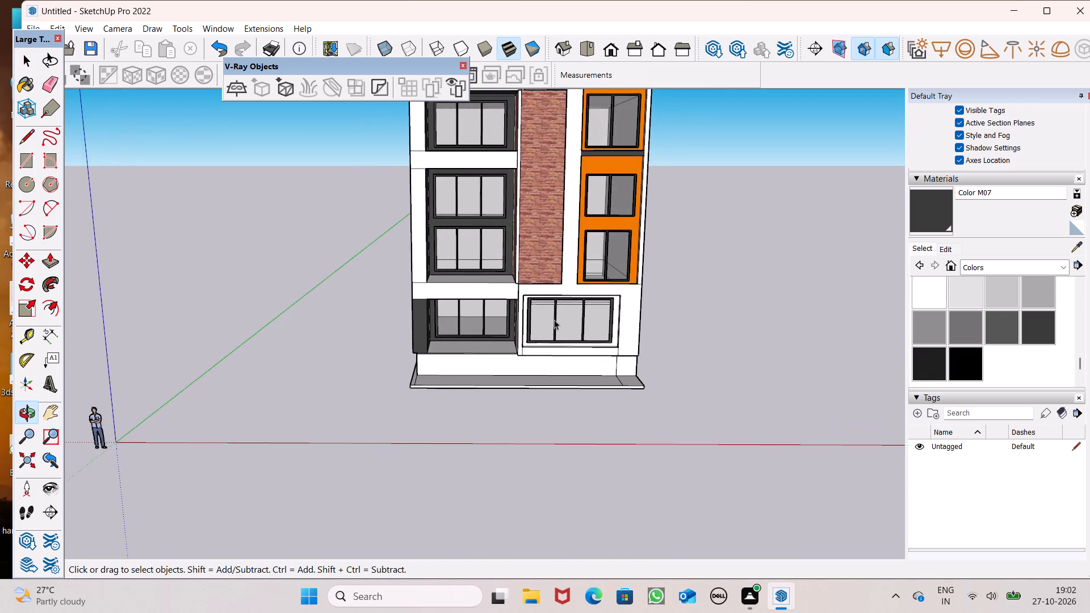
{"action": "scroll", "coordinate": [560, 325], "scroll_direction": "down", "scroll_amount": 6}
{"action": "scroll", "coordinate": [578, 293], "scroll_direction": "up", "scroll_amount": 7}
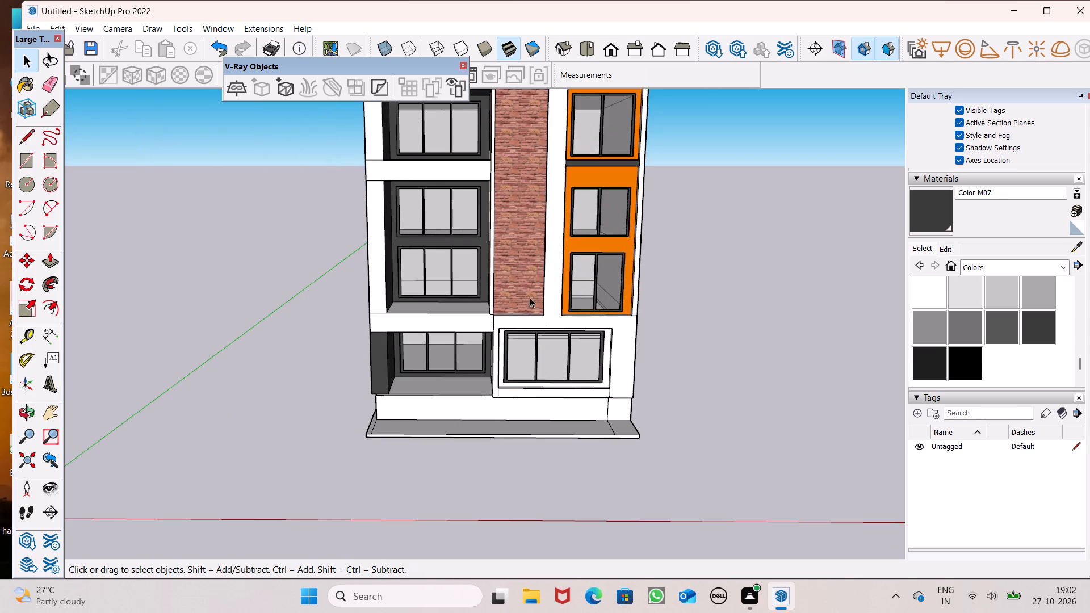
{"action": "scroll", "coordinate": [392, 430], "scroll_direction": "up", "scroll_amount": 2}
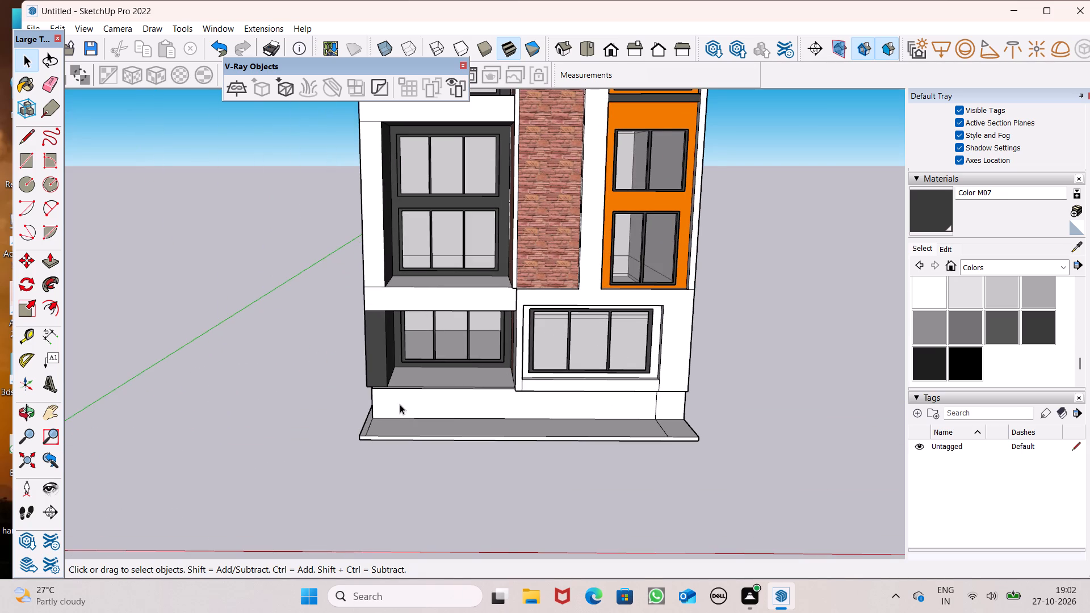
{"action": "middle_click_drag", "start_coordinate": [398, 418], "coordinate": [537, 505]}
{"action": "scroll", "coordinate": [491, 470], "scroll_direction": "up", "scroll_amount": 7}
{"action": "middle_click_drag", "start_coordinate": [417, 429], "coordinate": [498, 456]}
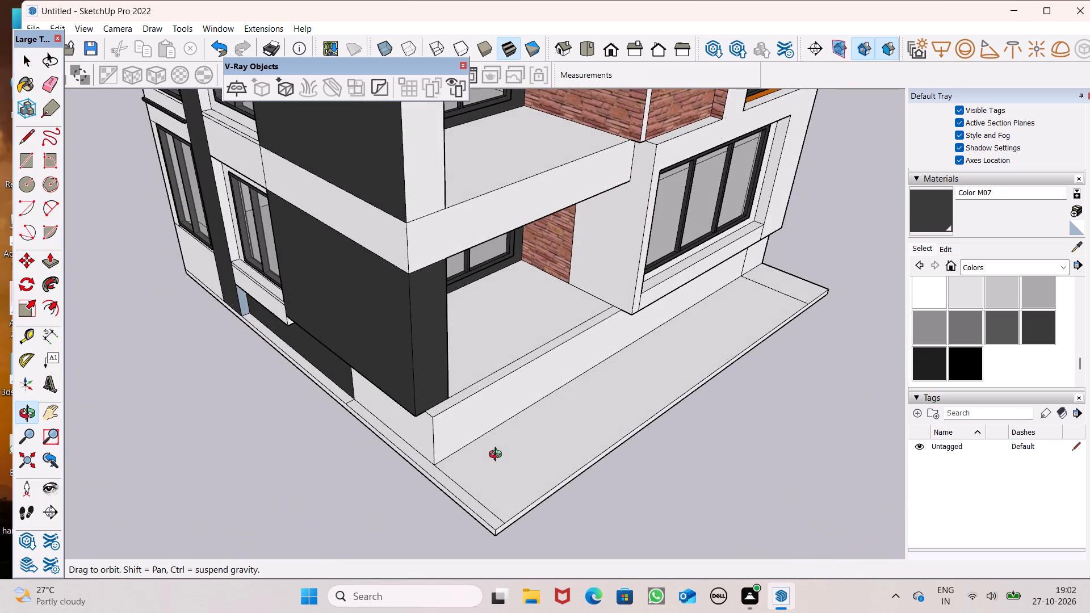
{"action": "middle_click_drag", "start_coordinate": [498, 456], "coordinate": [501, 456]}
{"action": "scroll", "coordinate": [497, 456], "scroll_direction": "up", "scroll_amount": 1}
{"action": "middle_click_drag", "start_coordinate": [481, 413], "coordinate": [379, 381]}
{"action": "scroll", "coordinate": [379, 381], "scroll_direction": "up", "scroll_amount": 1}
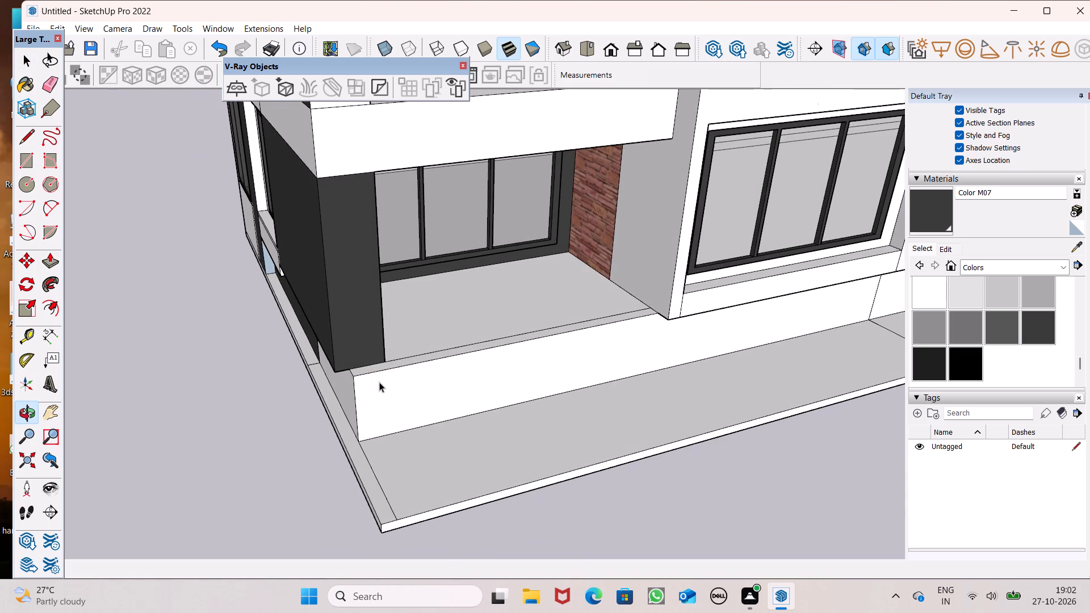
{"action": "scroll", "coordinate": [392, 383], "scroll_direction": "down", "scroll_amount": 6}
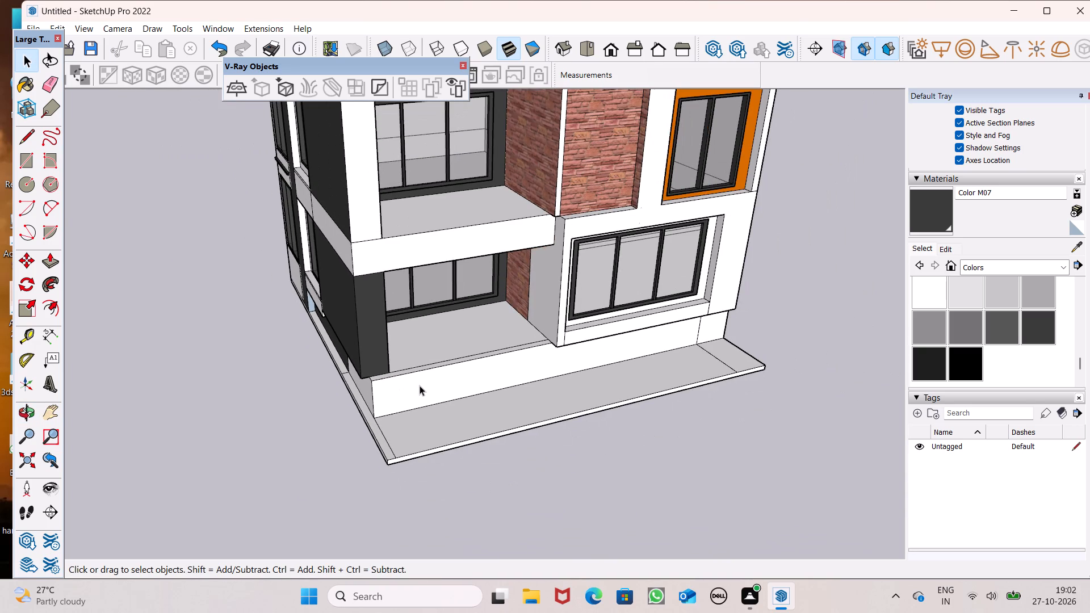
{"action": "scroll", "coordinate": [420, 385], "scroll_direction": "down", "scroll_amount": 3}
{"action": "scroll", "coordinate": [404, 333], "scroll_direction": "down", "scroll_amount": 2}
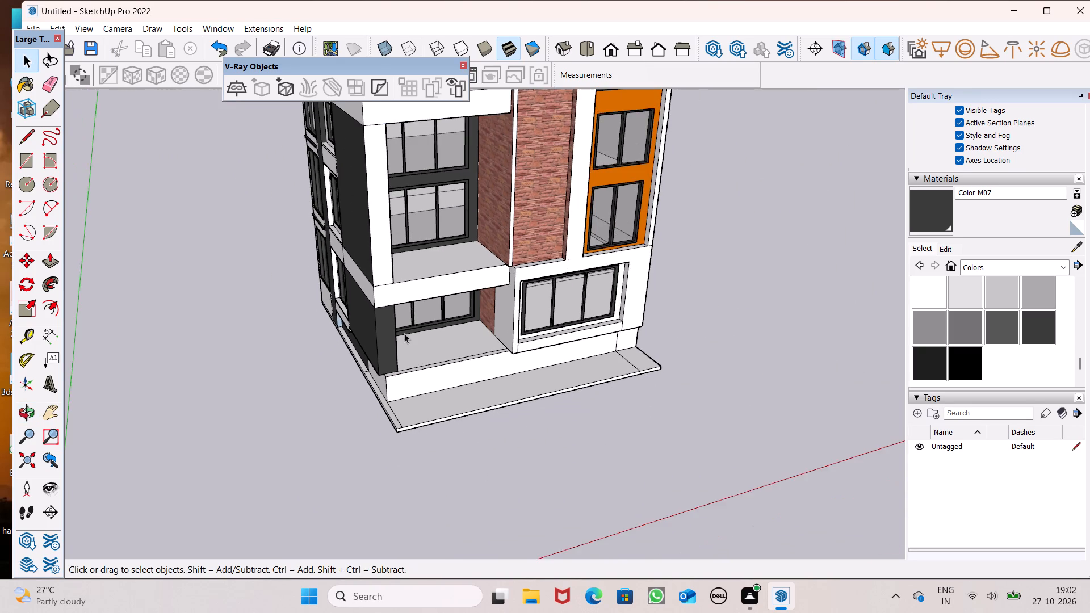
{"action": "middle_click_drag", "start_coordinate": [468, 383], "coordinate": [321, 413]}
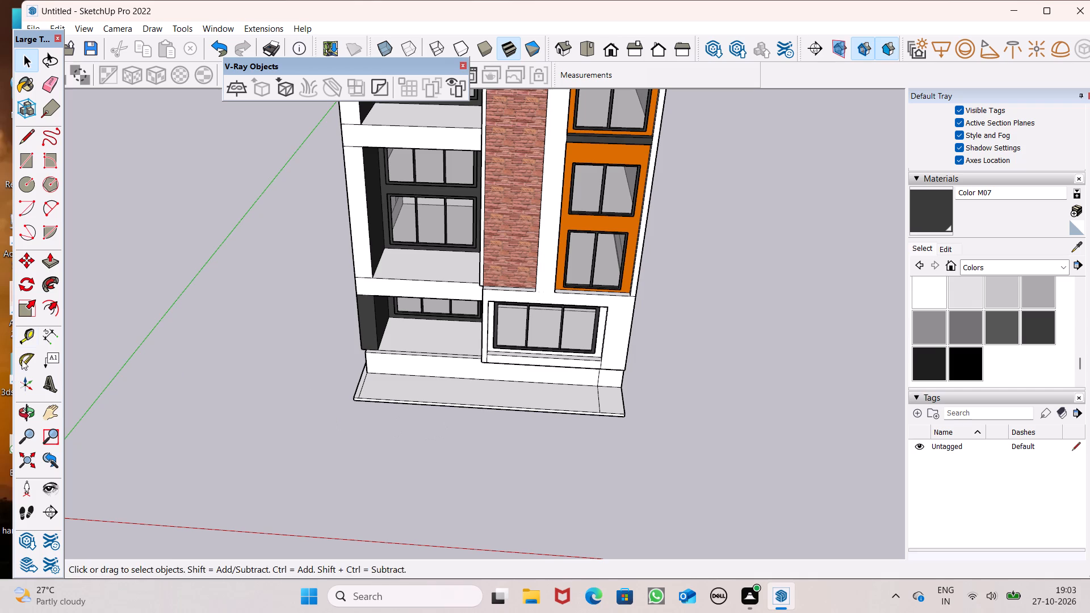
Push/Pull the front edge face of the base ledge outward to widen the ledge before the front facade.
{"action": "left_click", "coordinate": [58, 263]}
{"action": "scroll", "coordinate": [392, 385], "scroll_direction": "up", "scroll_amount": 6}
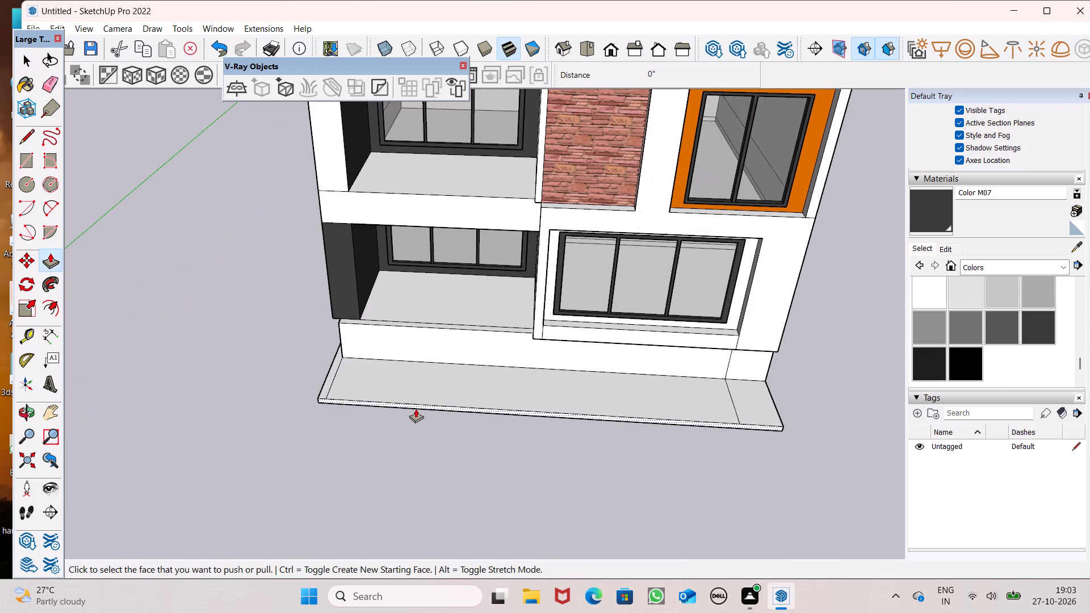
{"action": "left_click_drag", "start_coordinate": [416, 408], "coordinate": [402, 438]}
{"action": "key", "text": "space"}
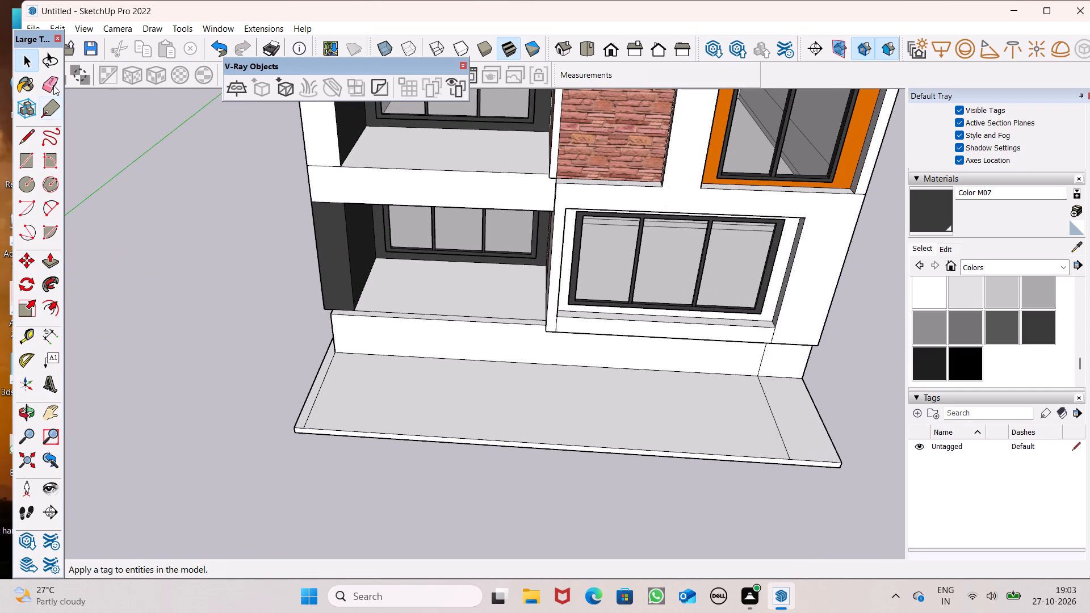
Erase the dividing line across the ledge top at the end beside the dark pillar.
{"action": "left_click", "coordinate": [53, 84]}
{"action": "left_click", "coordinate": [309, 413]}
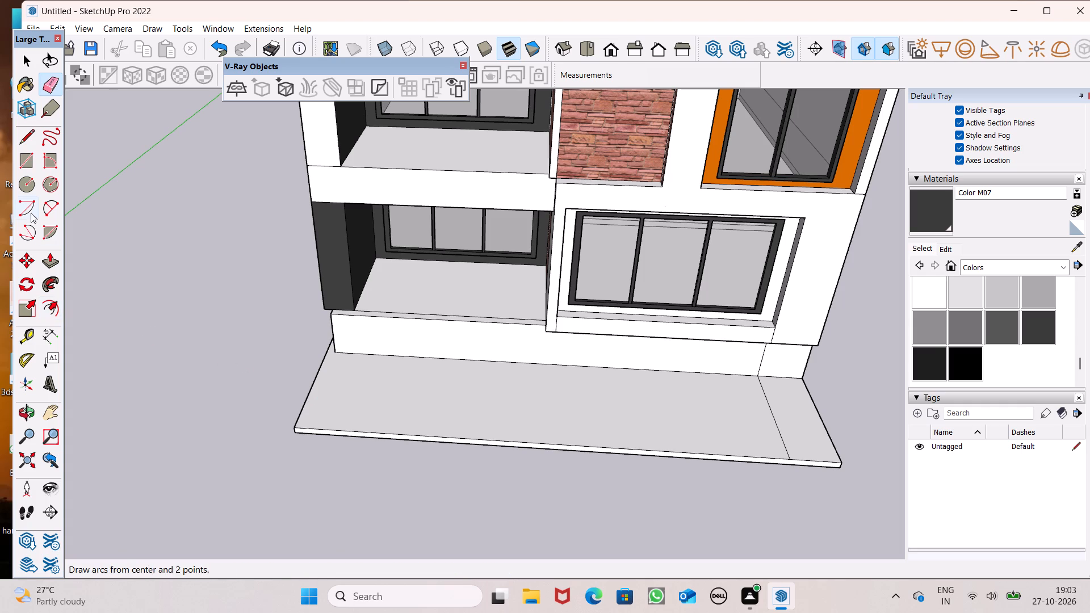
Draw a line about 10' 1 3/4" long across the ledge top, from the plinth base near the dark pillar to the front edge.
{"action": "left_click", "coordinate": [31, 131]}
{"action": "scroll", "coordinate": [338, 369], "scroll_direction": "up", "scroll_amount": 5}
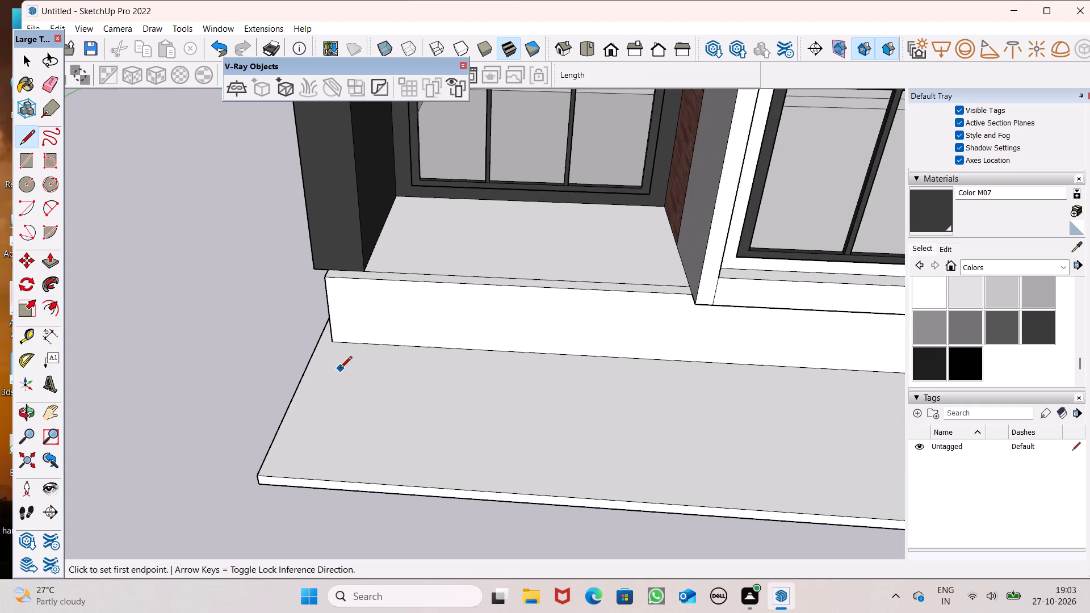
{"action": "left_click", "coordinate": [365, 345]}
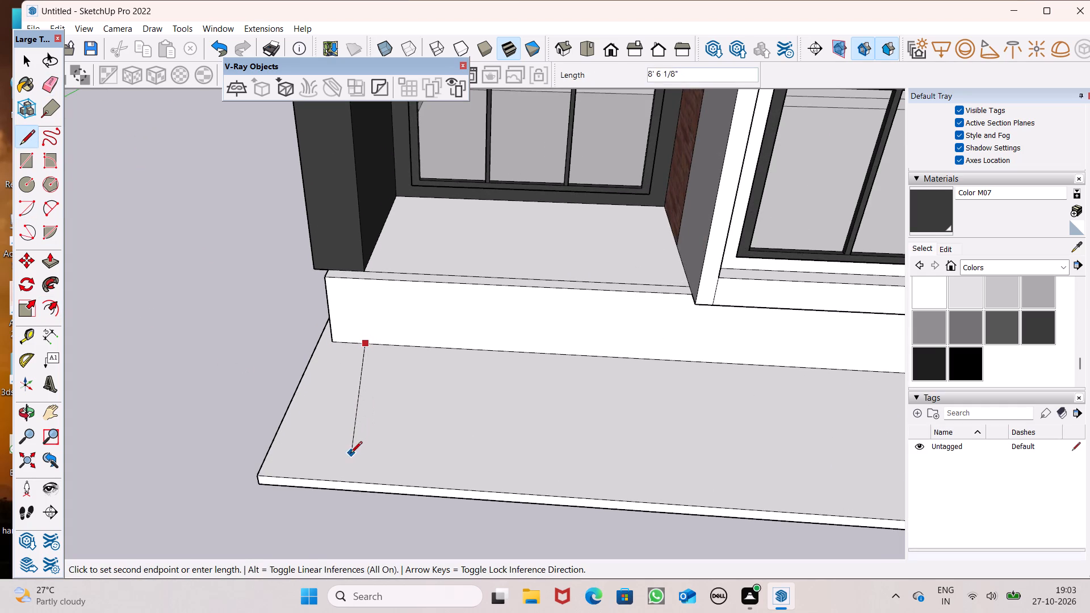
{"action": "left_click", "coordinate": [320, 480]}
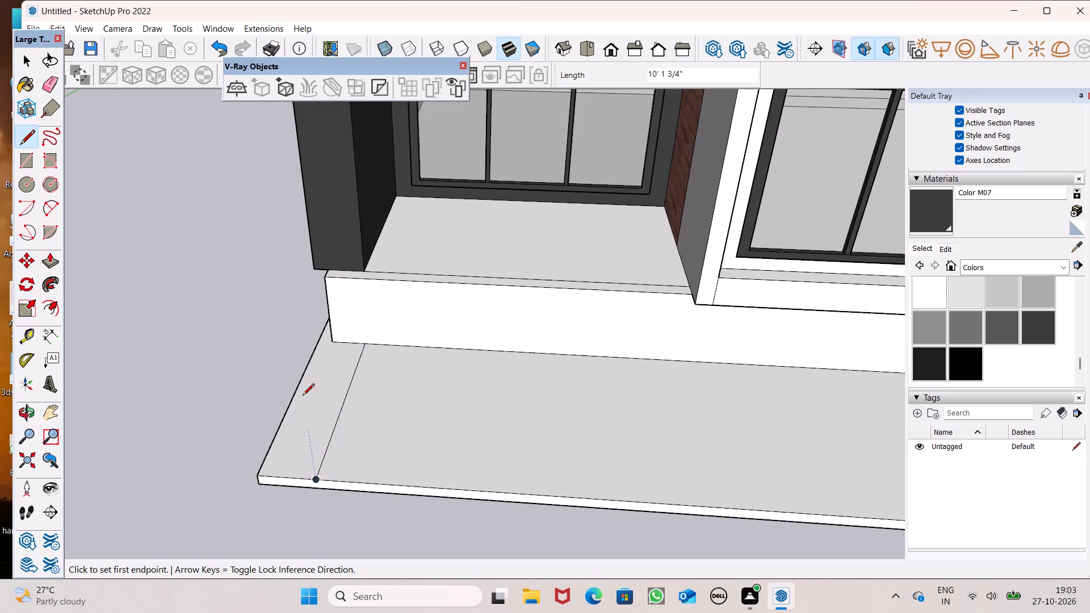
Draw a short line on the ledge top from the plinth corner below the dark pillar to the ledge's outer side edge.
{"action": "scroll", "coordinate": [312, 339], "scroll_direction": "up", "scroll_amount": 5}
{"action": "left_click", "coordinate": [347, 342]}
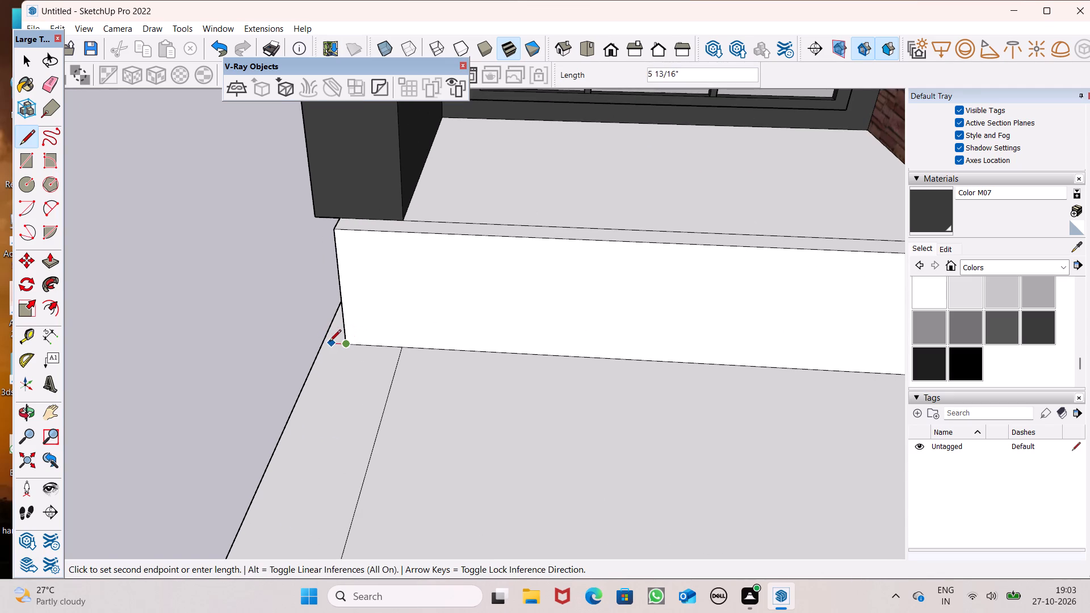
{"action": "left_click", "coordinate": [324, 342]}
{"action": "scroll", "coordinate": [241, 308], "scroll_direction": "down", "scroll_amount": 11}
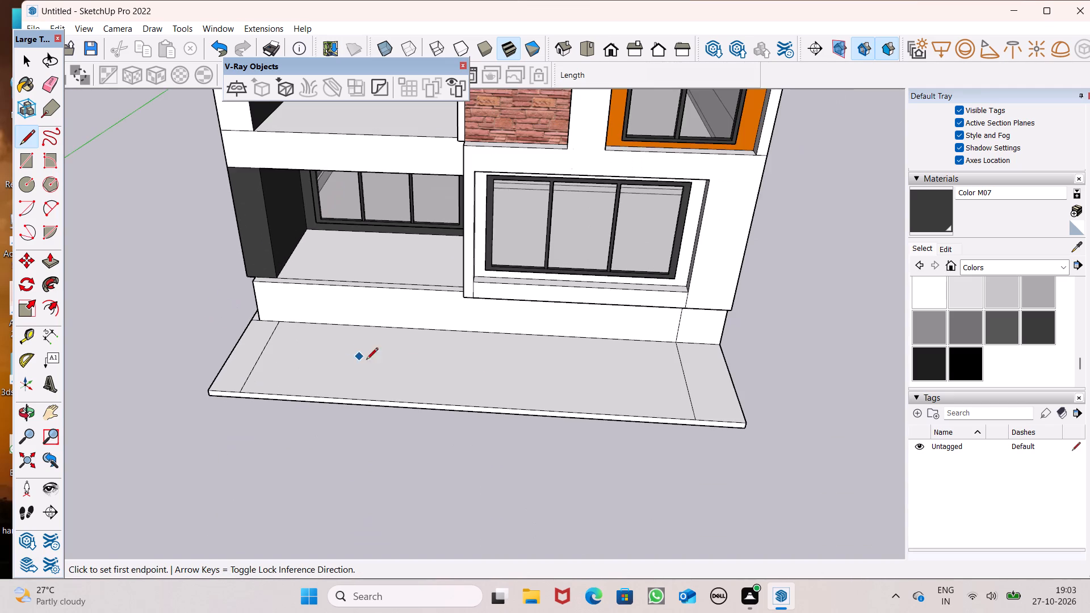
Draw a vertical line down the plinth face from the near edge of the projecting window bay to the ledge.
{"action": "middle_click_drag", "start_coordinate": [532, 328], "coordinate": [564, 251]}
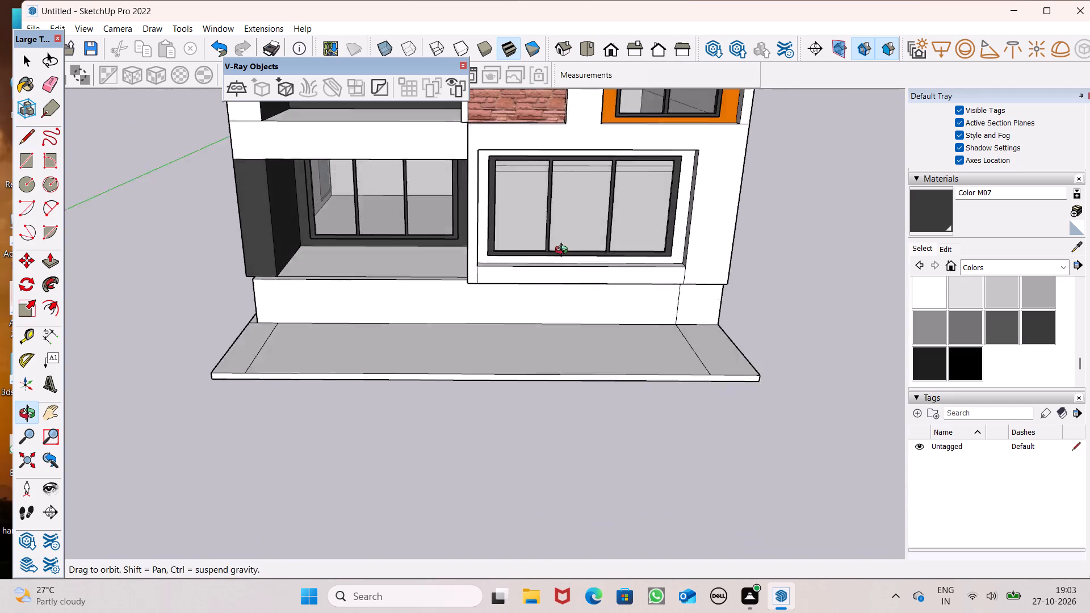
{"action": "middle_click_drag", "start_coordinate": [564, 251], "coordinate": [584, 173]}
{"action": "scroll", "coordinate": [509, 230], "scroll_direction": "up", "scroll_amount": 7}
{"action": "scroll", "coordinate": [480, 295], "scroll_direction": "up", "scroll_amount": 10}
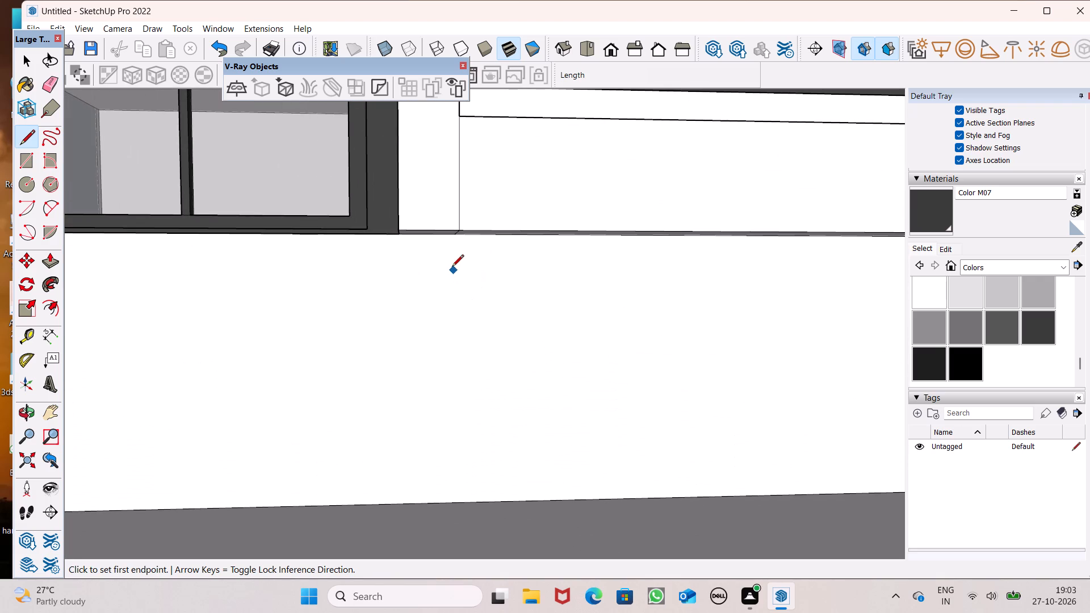
{"action": "left_click", "coordinate": [462, 238]}
{"action": "scroll", "coordinate": [464, 396], "scroll_direction": "down", "scroll_amount": 4}
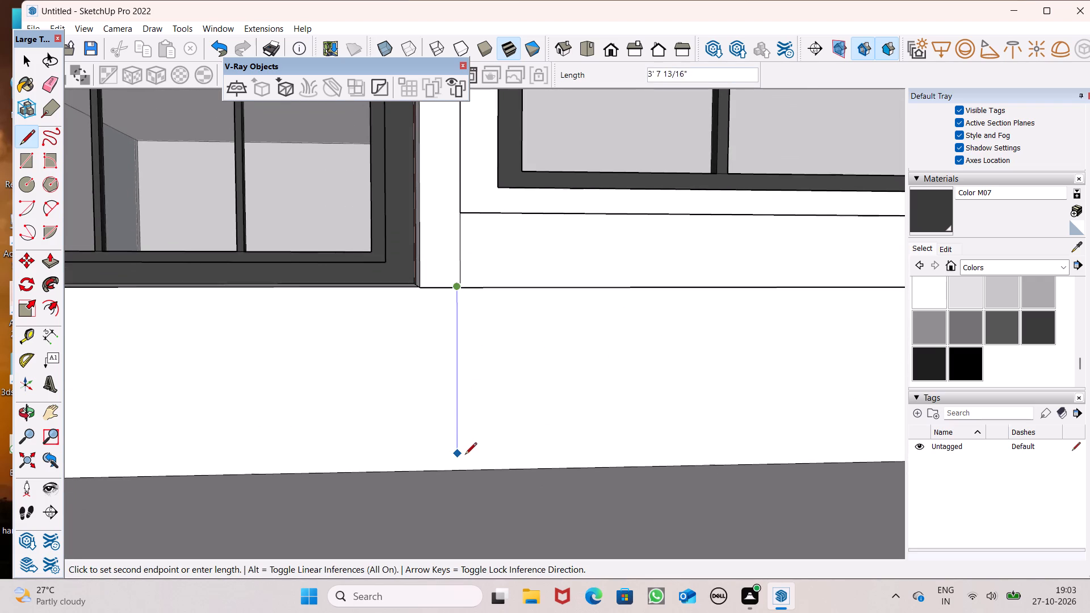
{"action": "left_click", "coordinate": [461, 468]}
Draw a line about 10' 2" long across the ledge top, from the foot of the plinth's vertical line to the front edge.
{"action": "scroll", "coordinate": [458, 456], "scroll_direction": "down", "scroll_amount": 6}
{"action": "middle_click_drag", "start_coordinate": [456, 452], "coordinate": [456, 480]}
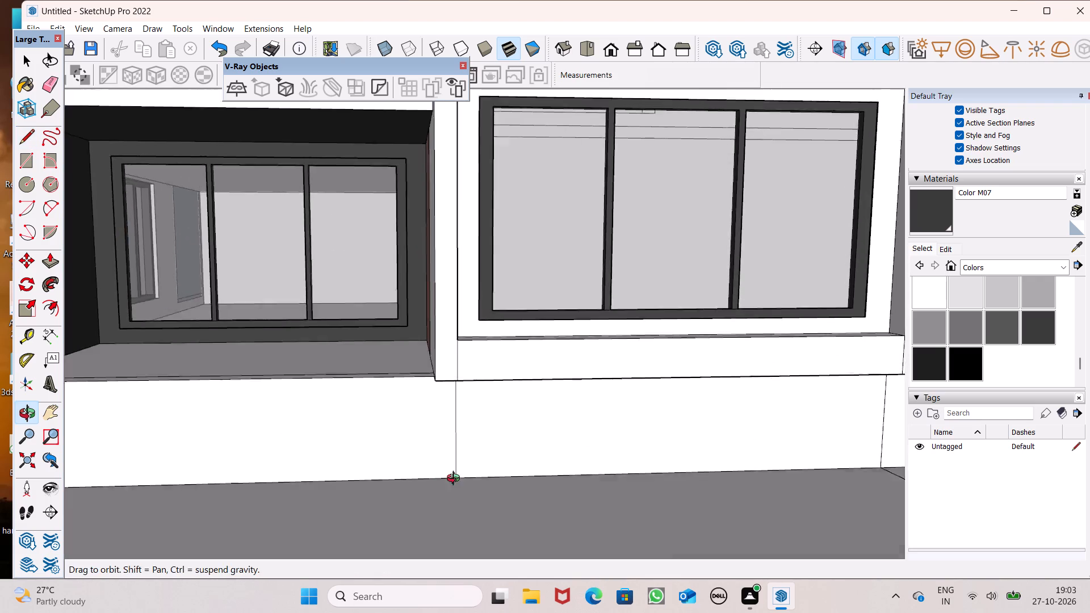
{"action": "middle_click_drag", "start_coordinate": [456, 480], "coordinate": [454, 610]}
{"action": "scroll", "coordinate": [454, 610], "scroll_direction": "up", "scroll_amount": 1}
{"action": "scroll", "coordinate": [505, 380], "scroll_direction": "down", "scroll_amount": 6}
{"action": "scroll", "coordinate": [517, 314], "scroll_direction": "down", "scroll_amount": 6}
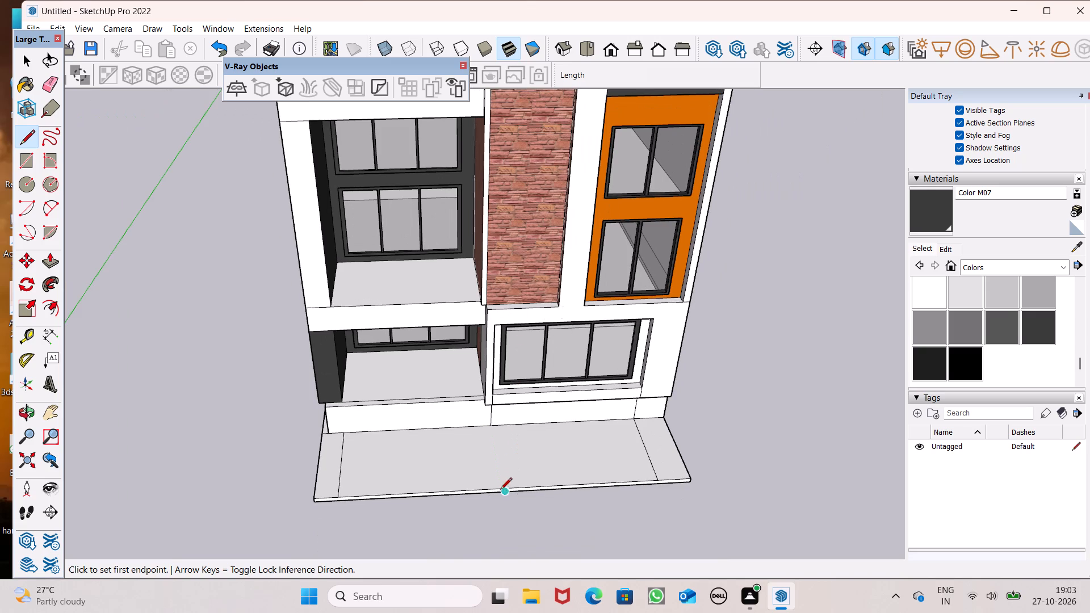
{"action": "scroll", "coordinate": [498, 486], "scroll_direction": "up", "scroll_amount": 7}
{"action": "left_click", "coordinate": [483, 371]}
{"action": "scroll", "coordinate": [506, 394], "scroll_direction": "down", "scroll_amount": 5}
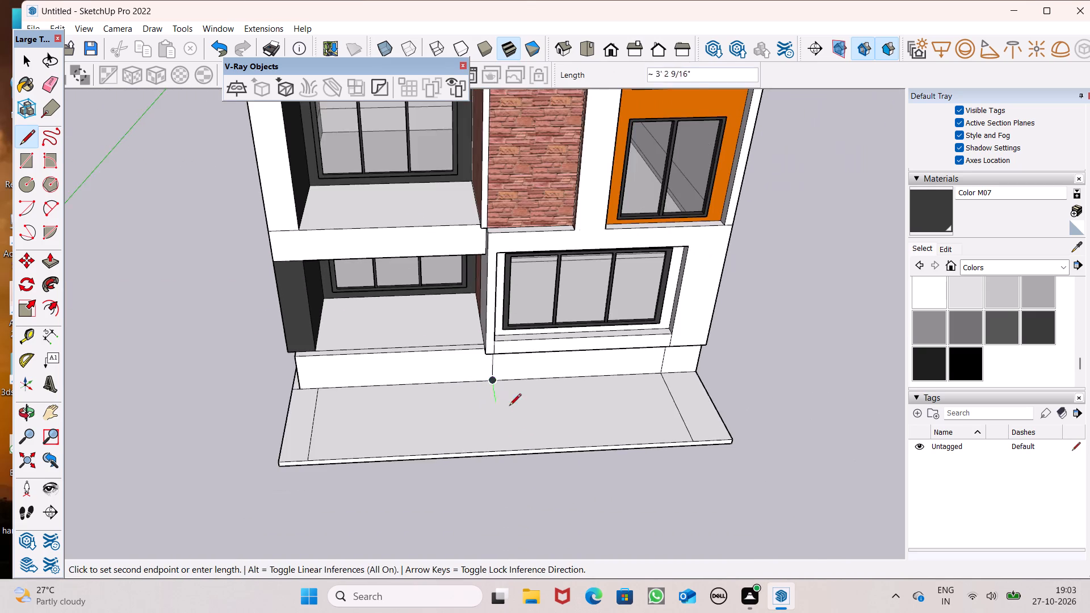
{"action": "middle_click_drag", "start_coordinate": [512, 409], "coordinate": [642, 402]}
{"action": "scroll", "coordinate": [520, 410], "scroll_direction": "up", "scroll_amount": 1}
{"action": "scroll", "coordinate": [551, 448], "scroll_direction": "up", "scroll_amount": 7}
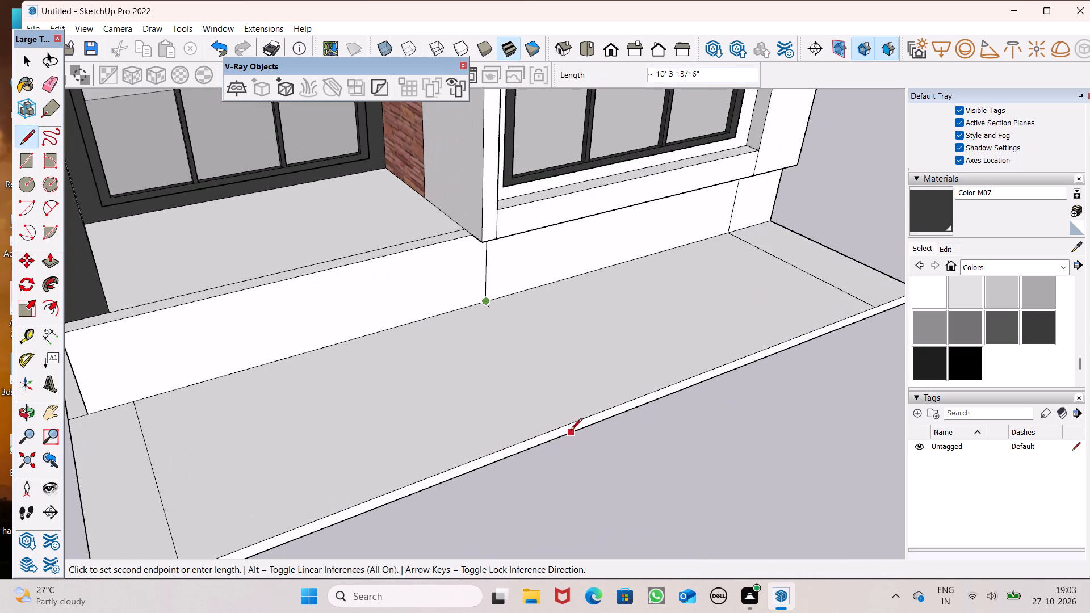
{"action": "left_click", "coordinate": [603, 410]}
Draw a second vertical line 4' long on the plinth face, just beside the first on the recessed balcony side.
{"action": "middle_click_drag", "start_coordinate": [514, 300], "coordinate": [515, 298]}
{"action": "scroll", "coordinate": [515, 298], "scroll_direction": "up", "scroll_amount": 1}
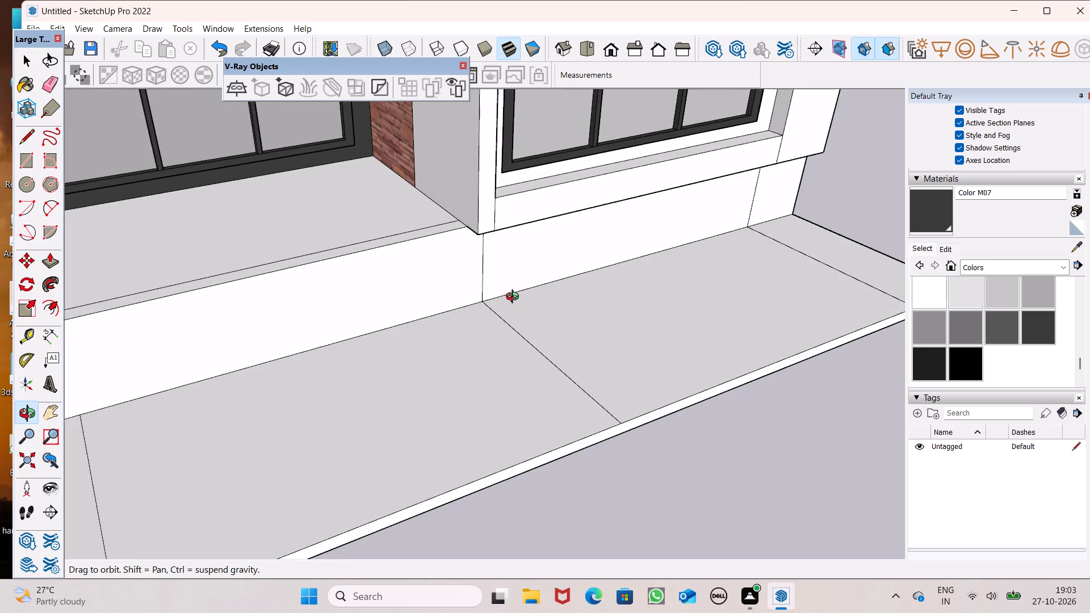
{"action": "middle_click_drag", "start_coordinate": [515, 298], "coordinate": [550, 171]}
{"action": "middle_click", "coordinate": [550, 171]}
{"action": "scroll", "coordinate": [517, 218], "scroll_direction": "up", "scroll_amount": 4}
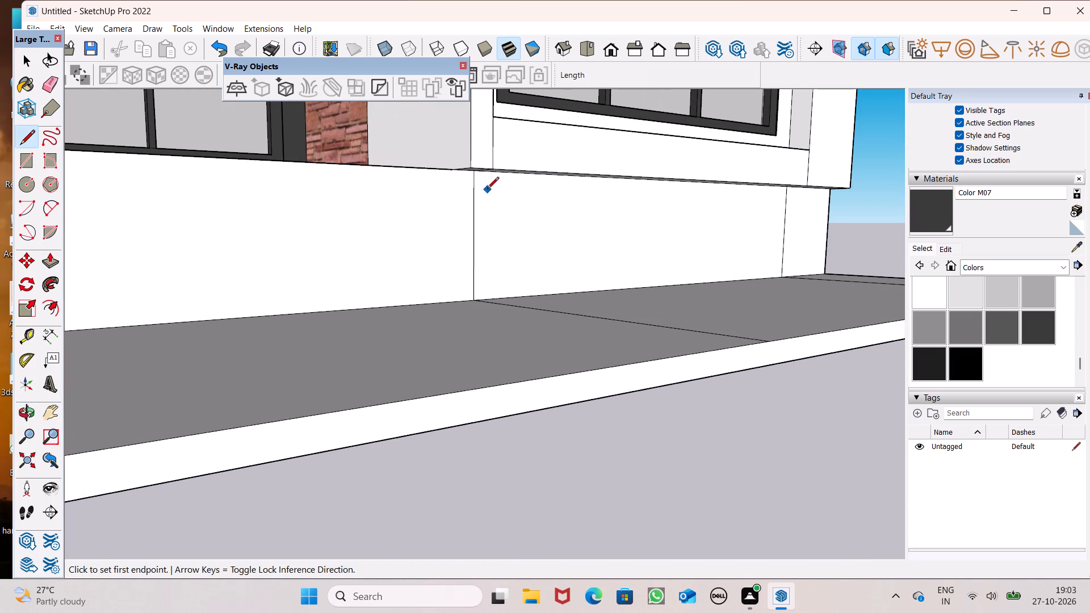
{"action": "left_click", "coordinate": [456, 167]}
{"action": "left_click", "coordinate": [459, 299]}
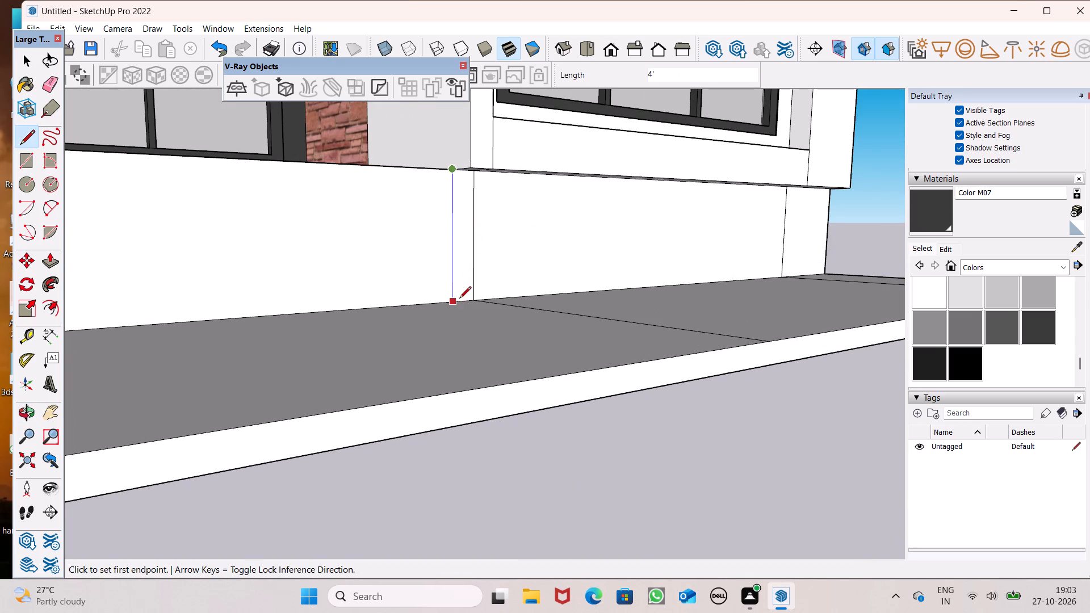
{"action": "middle_click_drag", "start_coordinate": [483, 352], "coordinate": [563, 523]}
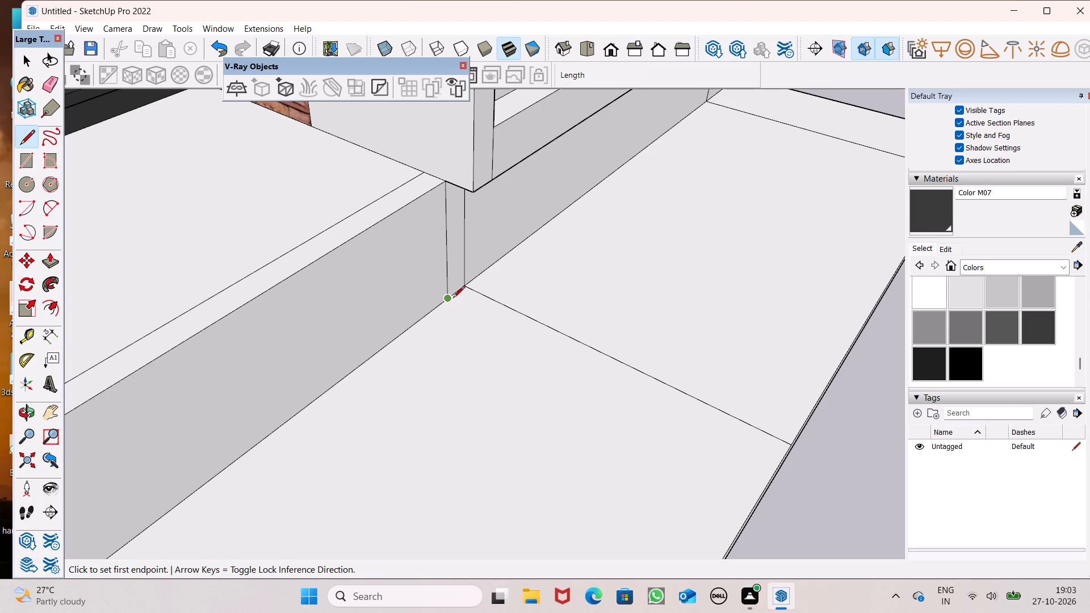
Draw a line about 10' 2" long across the ledge top, from the foot of the plinth's second vertical line to the front edge.
{"action": "left_click", "coordinate": [445, 300]}
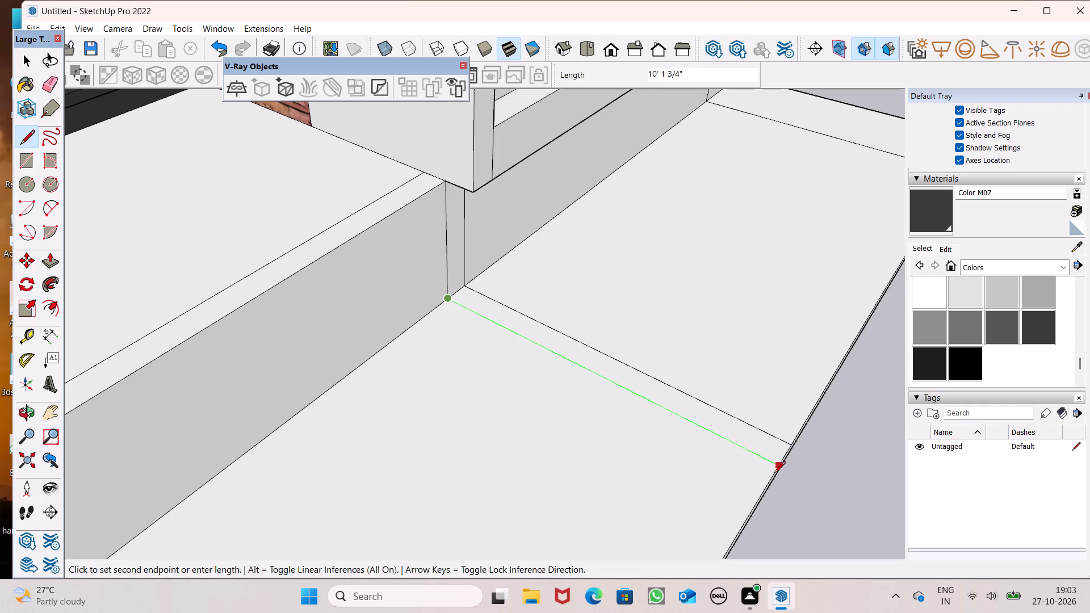
{"action": "left_click", "coordinate": [778, 471]}
{"action": "scroll", "coordinate": [551, 283], "scroll_direction": "down", "scroll_amount": 5}
{"action": "key", "text": "space"}
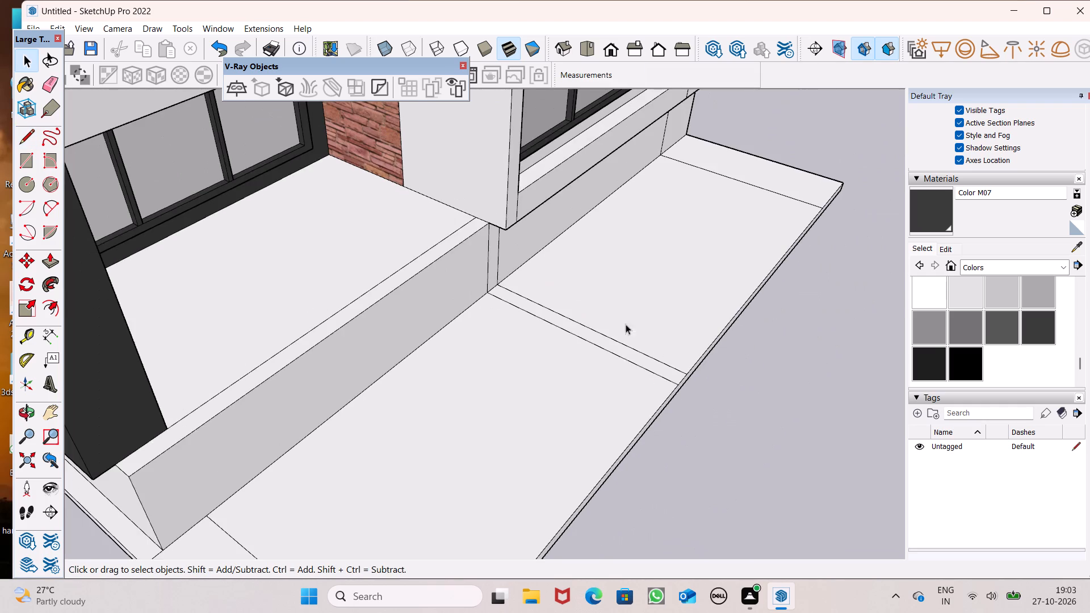
Draw a 5' by 1' rectangle on the open ground beside the building's front ledge.
{"action": "scroll", "coordinate": [547, 269], "scroll_direction": "down", "scroll_amount": 3}
{"action": "middle_click_drag", "start_coordinate": [584, 336], "coordinate": [374, 277]}
{"action": "scroll", "coordinate": [340, 262], "scroll_direction": "down", "scroll_amount": 3}
{"action": "middle_click_drag", "start_coordinate": [396, 372], "coordinate": [357, 365]}
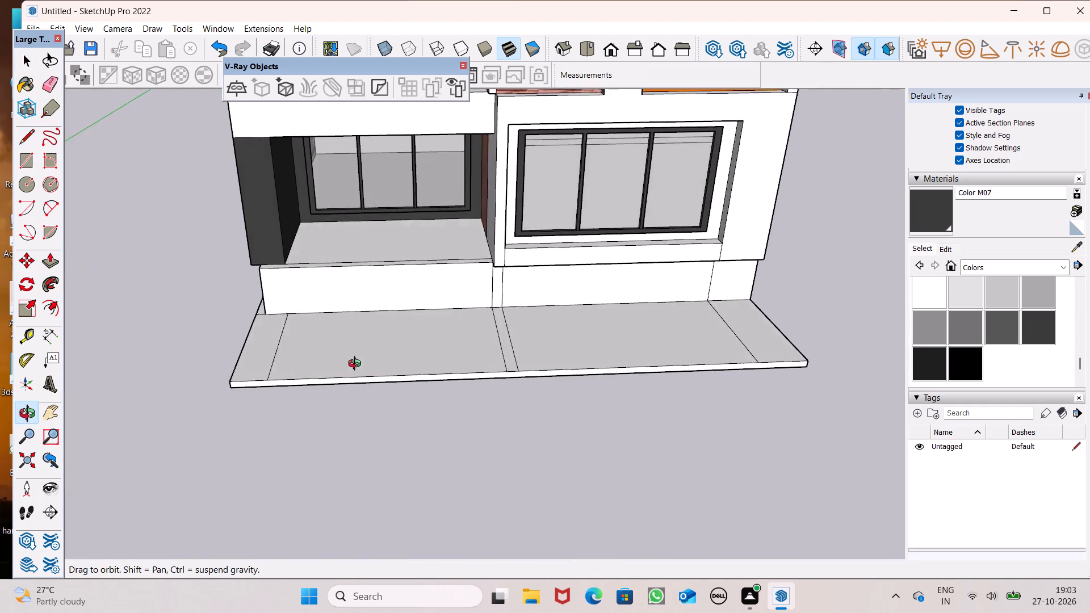
{"action": "middle_click_drag", "start_coordinate": [357, 365], "coordinate": [325, 322]}
{"action": "scroll", "coordinate": [325, 319], "scroll_direction": "up", "scroll_amount": 5}
{"action": "scroll", "coordinate": [328, 305], "scroll_direction": "down", "scroll_amount": 2}
{"action": "middle_click_drag", "start_coordinate": [383, 283], "coordinate": [431, 286]}
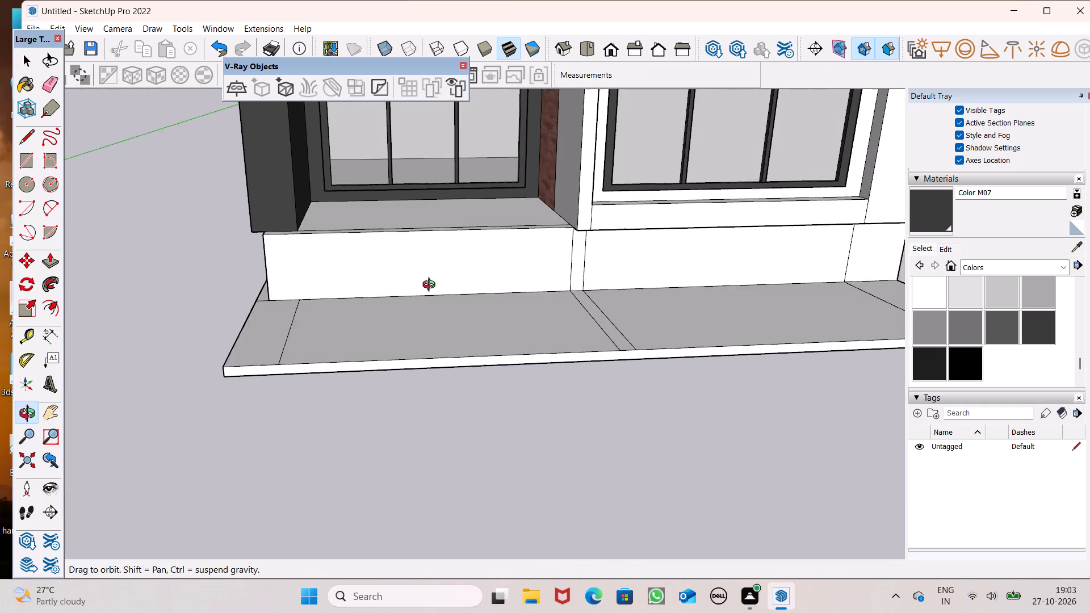
{"action": "middle_click_drag", "start_coordinate": [431, 286], "coordinate": [371, 314]}
{"action": "scroll", "coordinate": [364, 308], "scroll_direction": "up", "scroll_amount": 1}
{"action": "scroll", "coordinate": [355, 247], "scroll_direction": "down", "scroll_amount": 5}
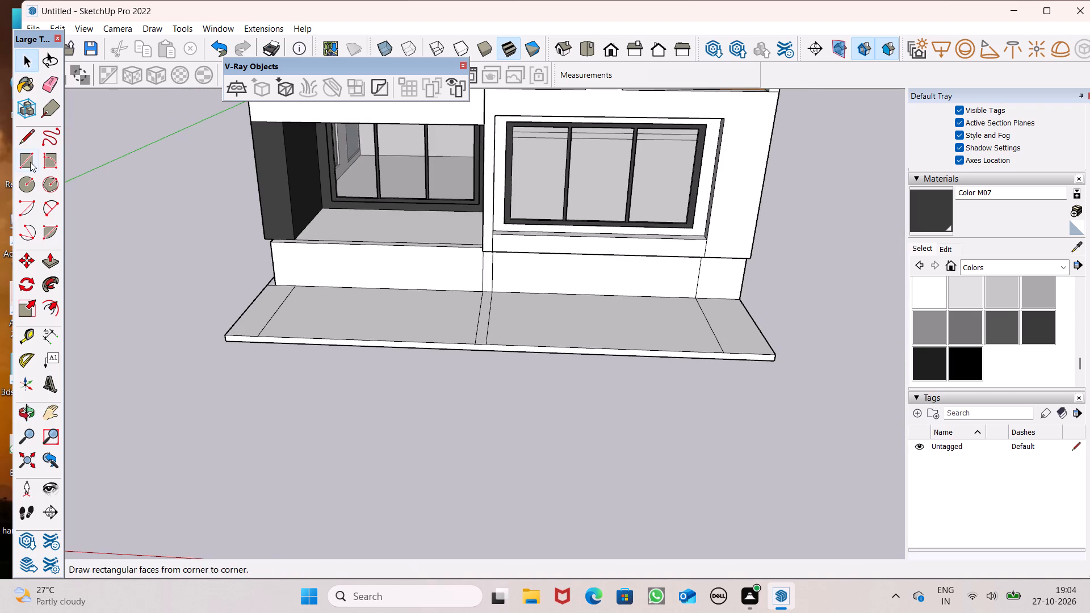
{"action": "left_click", "coordinate": [30, 162]}
{"action": "scroll", "coordinate": [200, 175], "scroll_direction": "down", "scroll_amount": 6}
{"action": "scroll", "coordinate": [631, 311], "scroll_direction": "up", "scroll_amount": 2}
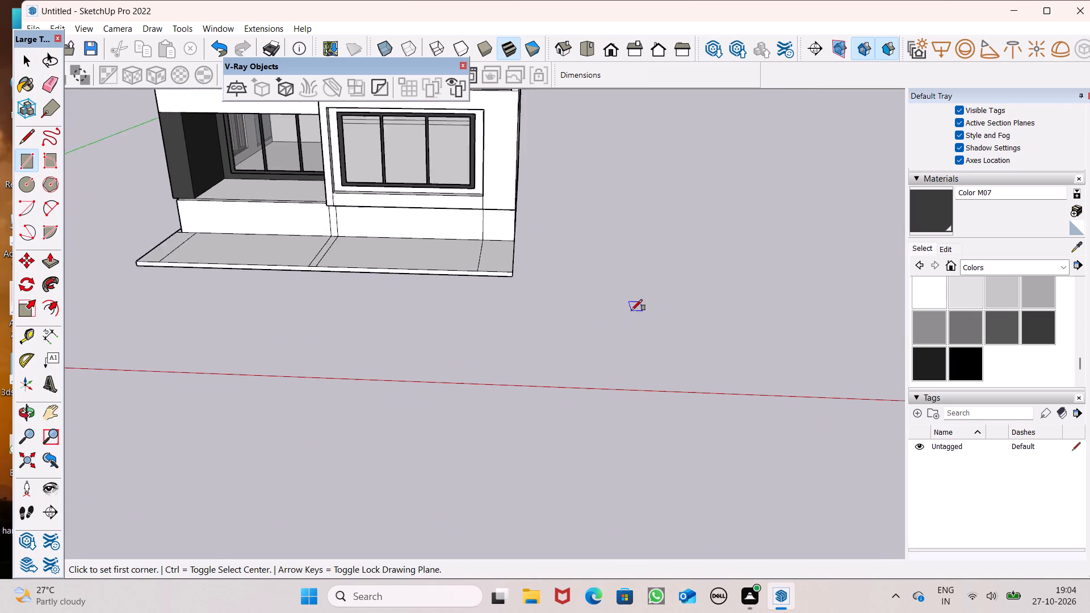
{"action": "scroll", "coordinate": [631, 310], "scroll_direction": "up", "scroll_amount": 2}
{"action": "left_click", "coordinate": [596, 284]}
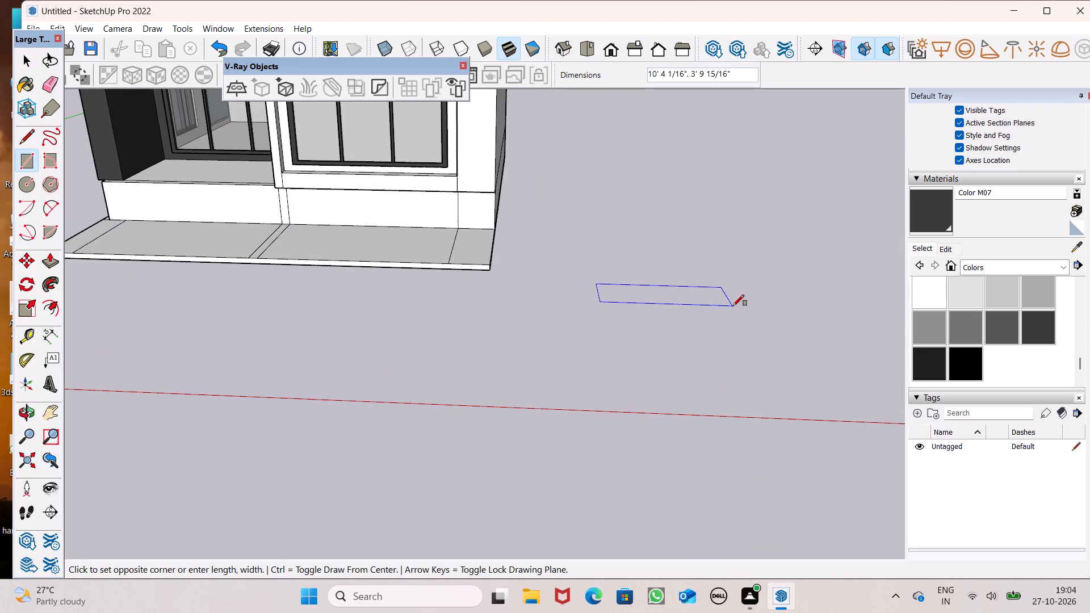
{"action": "type", "text": "5',"}
{"action": "type", "text": "1'"}
{"action": "key", "text": "Return"}
{"action": "scroll", "coordinate": [622, 302], "scroll_direction": "up", "scroll_amount": 7}
{"action": "key", "text": "space"}
Push/Pull the new rectangle up 8" into a step block.
{"action": "scroll", "coordinate": [626, 263], "scroll_direction": "up", "scroll_amount": 4}
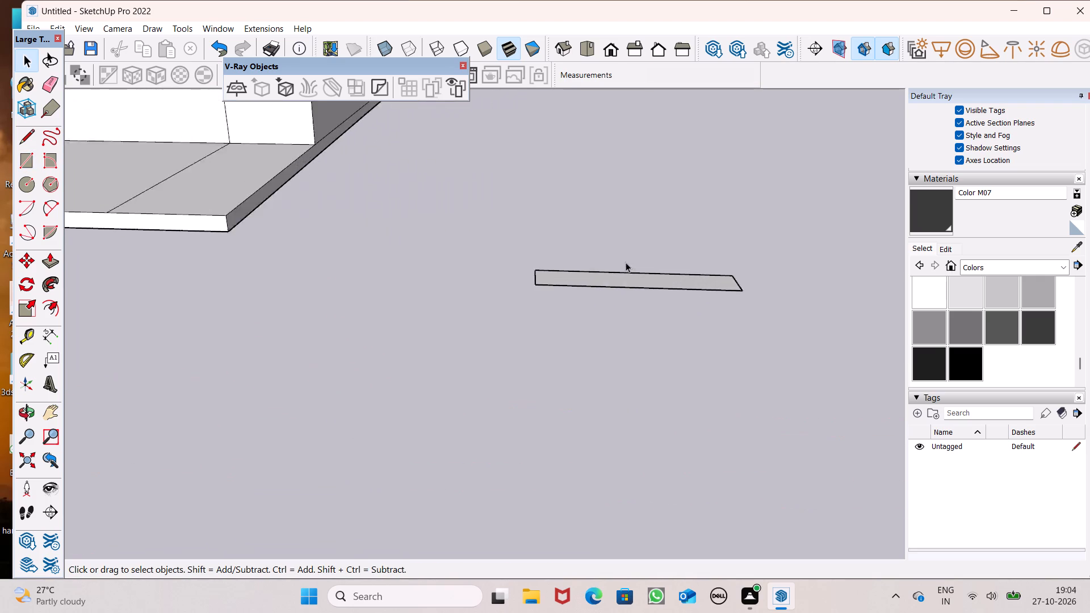
{"action": "scroll", "coordinate": [626, 262], "scroll_direction": "up", "scroll_amount": 3}
{"action": "left_click", "coordinate": [55, 262]}
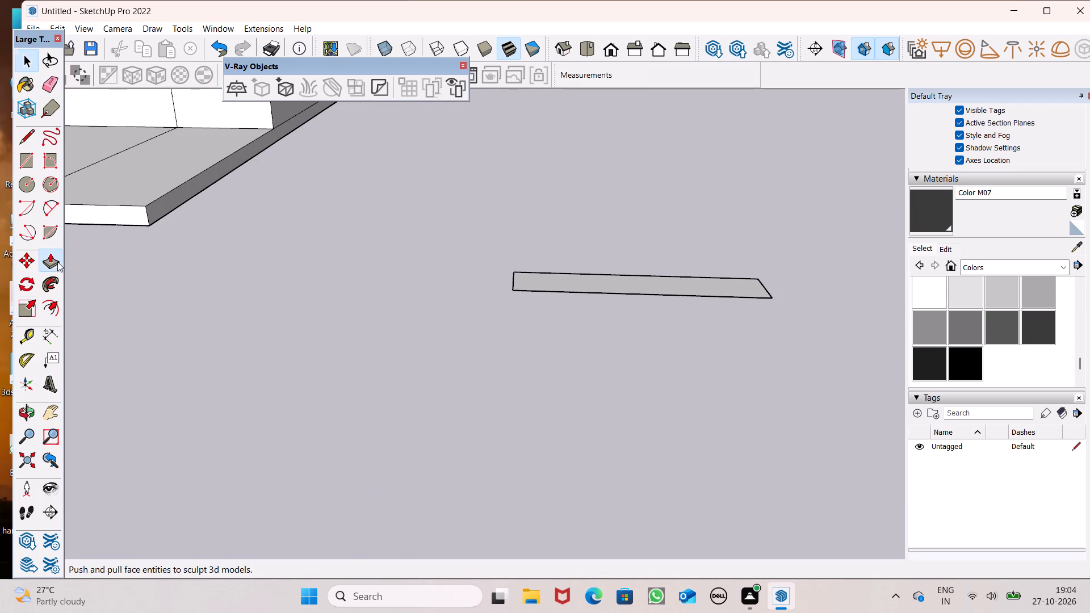
{"action": "scroll", "coordinate": [521, 280], "scroll_direction": "up", "scroll_amount": 4}
{"action": "left_click_drag", "start_coordinate": [542, 287], "coordinate": [546, 249]}
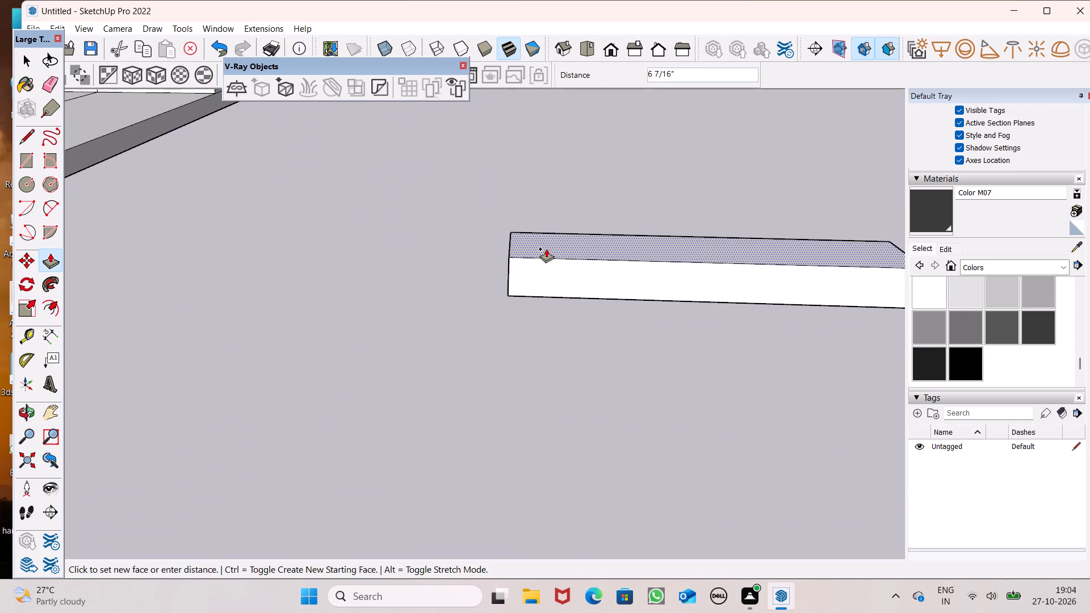
{"action": "left_click_drag", "start_coordinate": [546, 249], "coordinate": [547, 229]}
{"action": "type", "text": "8\""}
{"action": "key", "text": "Return"}
{"action": "scroll", "coordinate": [384, 272], "scroll_direction": "down", "scroll_amount": 3}
{"action": "key", "text": "space"}
Pull the step block's end face outward to lengthen the block.
{"action": "scroll", "coordinate": [551, 274], "scroll_direction": "down", "scroll_amount": 6}
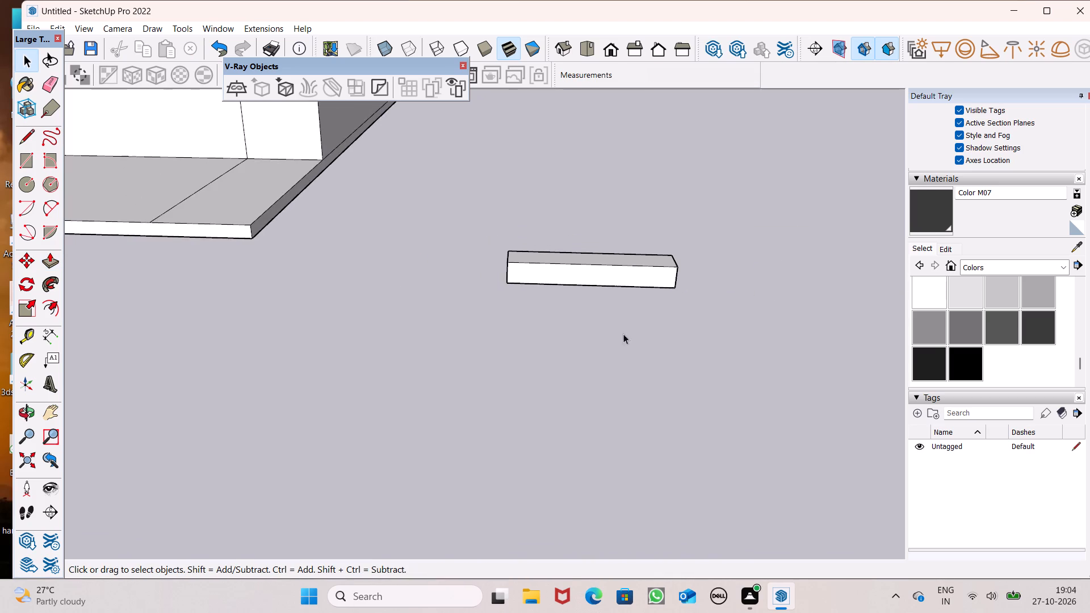
{"action": "middle_click_drag", "start_coordinate": [635, 339], "coordinate": [308, 388]}
{"action": "left_click", "coordinate": [51, 260]}
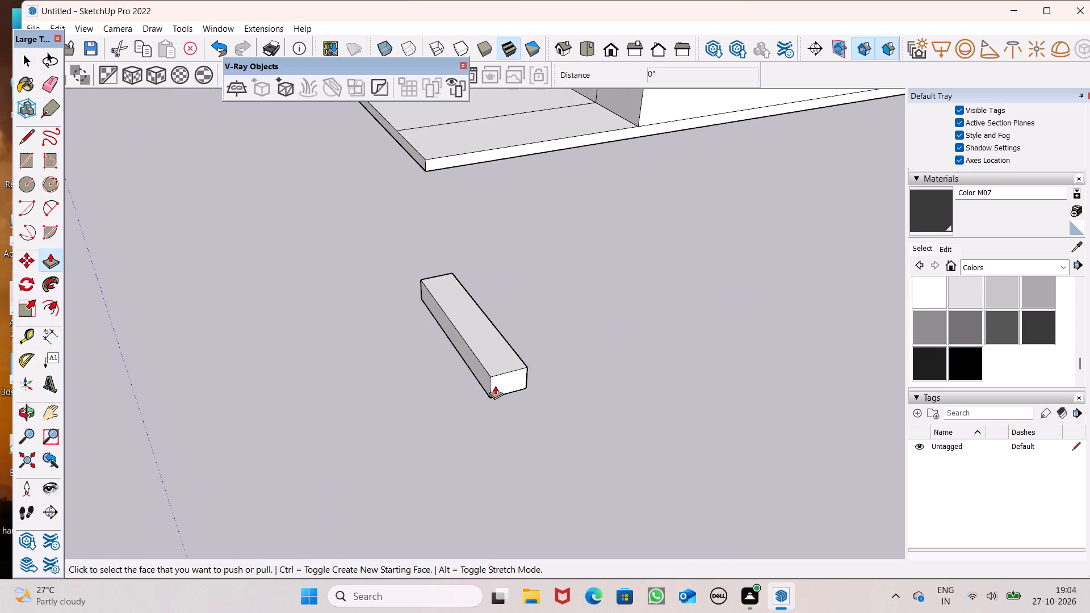
{"action": "left_click_drag", "start_coordinate": [495, 385], "coordinate": [523, 441]}
{"action": "key", "text": "space"}
Select the whole step block and make it a group.
{"action": "triple_click", "coordinate": [534, 417]}
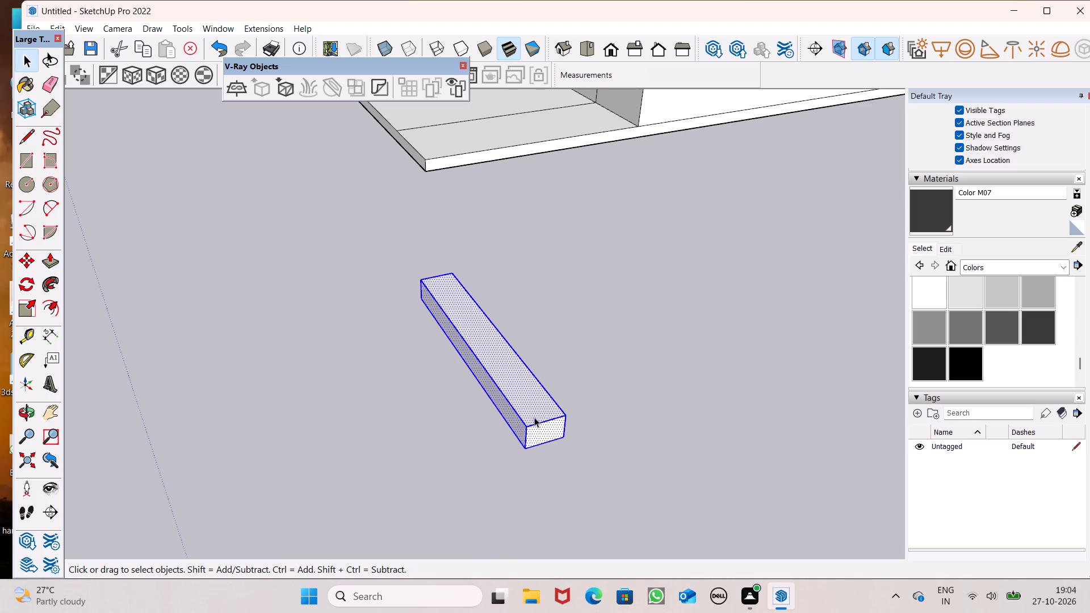
{"action": "right_click", "coordinate": [534, 417]}
{"action": "left_click", "coordinate": [576, 262]}
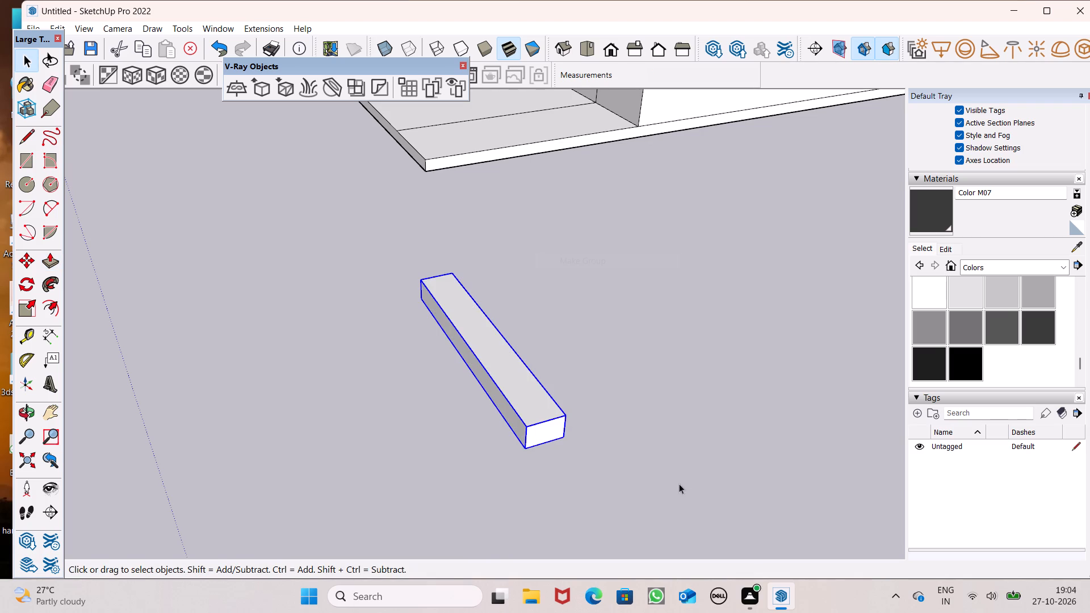
Copy the step block four times, each about 1' 2 7/16" diagonally upward from corner to corner, to form a five-step stair.
{"action": "key", "text": "m"}
{"action": "key", "text": "Return"}
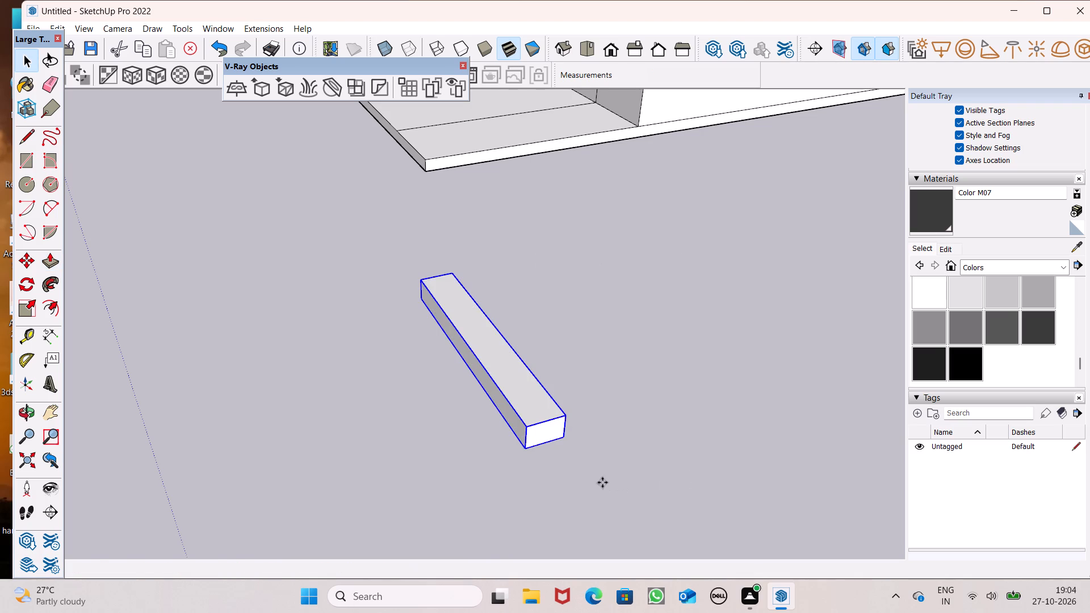
{"action": "left_click_drag", "start_coordinate": [526, 448], "coordinate": [564, 416]}
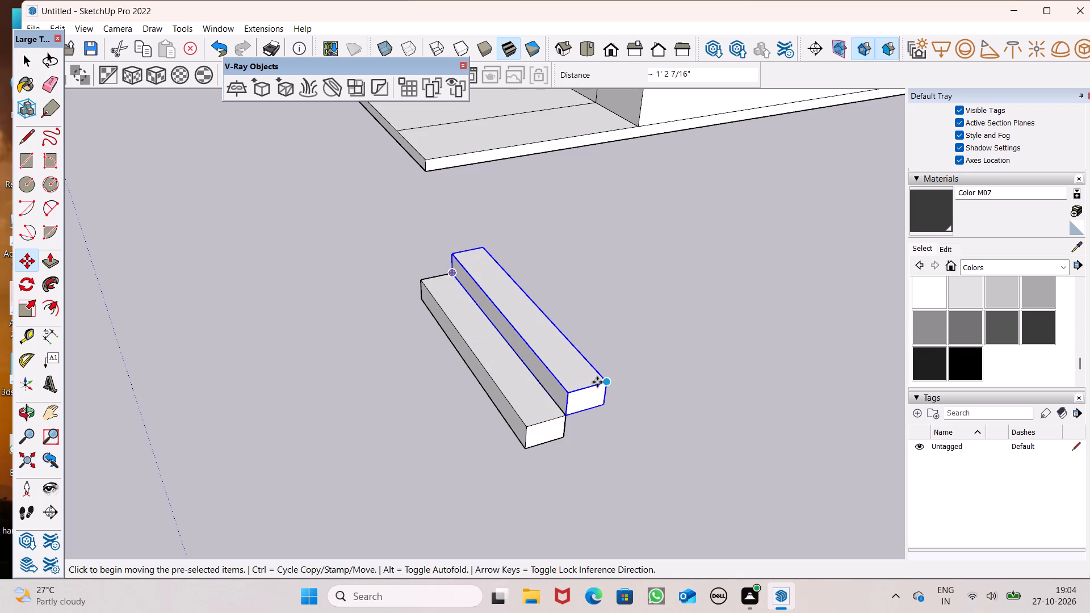
{"action": "scroll", "coordinate": [597, 382], "scroll_direction": "up", "scroll_amount": 3}
{"action": "left_click_drag", "start_coordinate": [555, 426], "coordinate": [614, 380]}
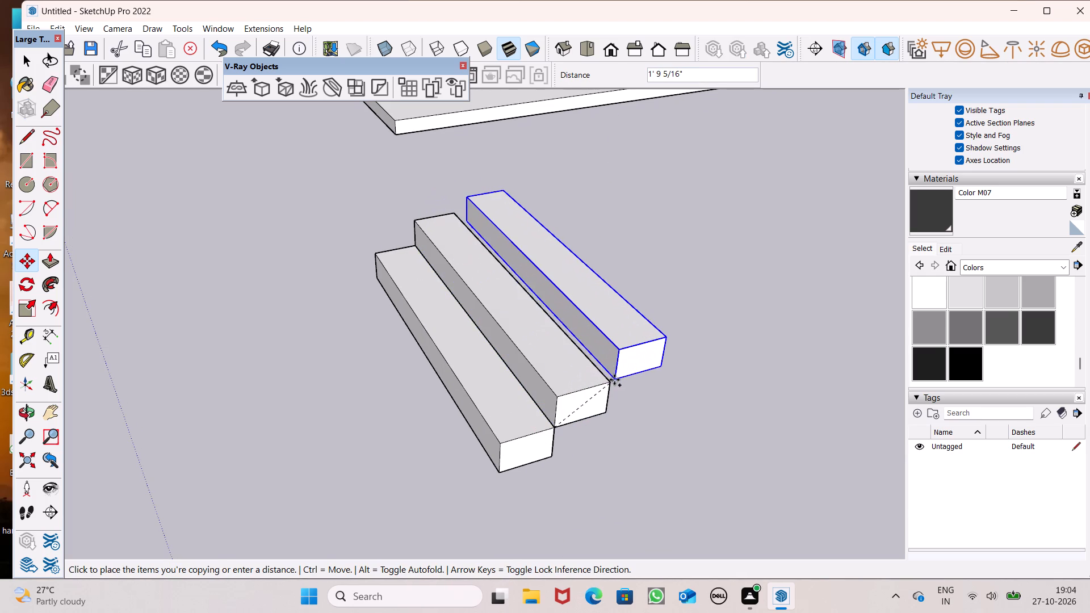
{"action": "left_click_drag", "start_coordinate": [614, 380], "coordinate": [610, 381]}
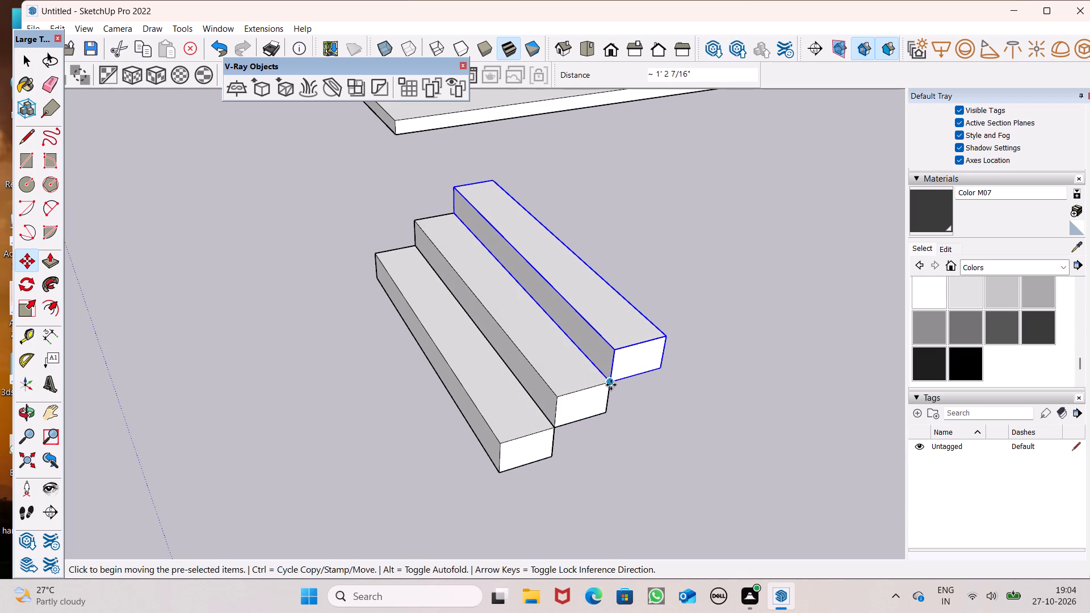
{"action": "left_click_drag", "start_coordinate": [611, 380], "coordinate": [666, 339]}
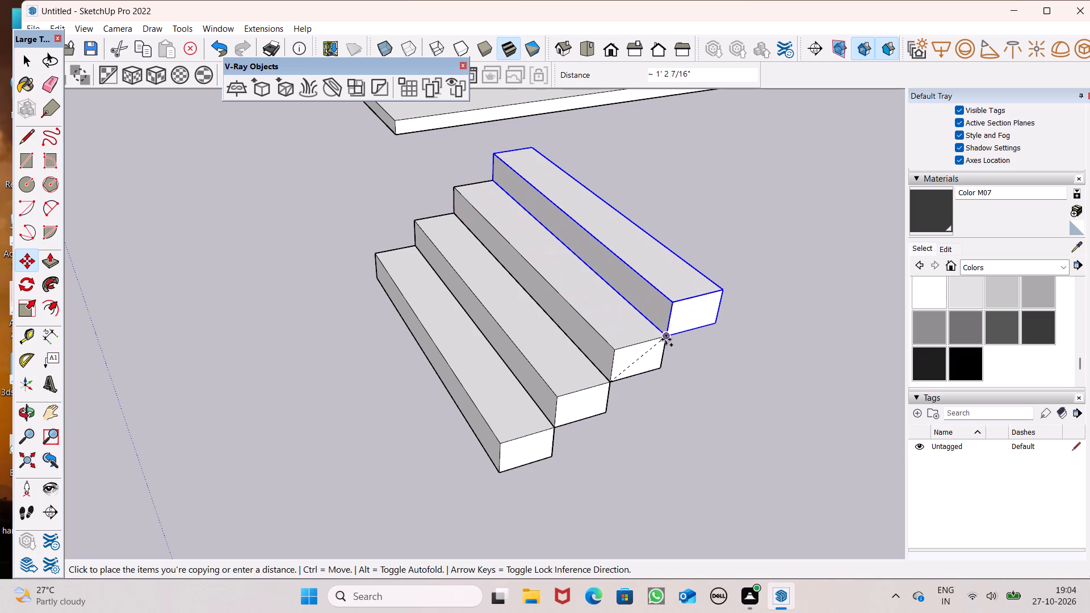
{"action": "left_click_drag", "start_coordinate": [666, 339], "coordinate": [665, 338]}
{"action": "scroll", "coordinate": [297, 512], "scroll_direction": "down", "scroll_amount": 6}
{"action": "scroll", "coordinate": [444, 398], "scroll_direction": "up", "scroll_amount": 5}
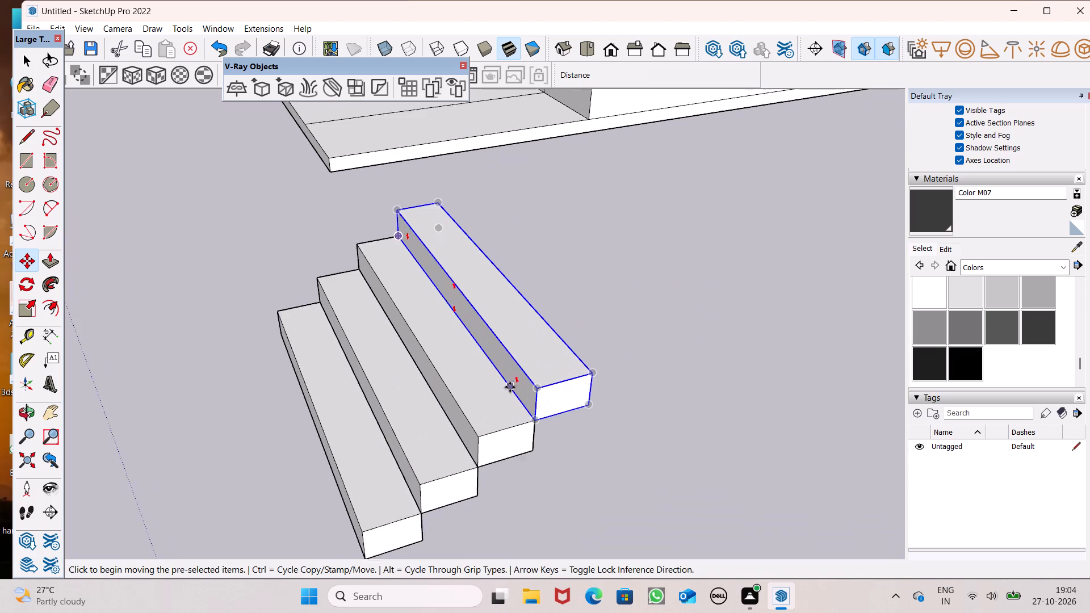
{"action": "scroll", "coordinate": [510, 387], "scroll_direction": "up", "scroll_amount": 1}
{"action": "left_click_drag", "start_coordinate": [536, 426], "coordinate": [581, 389]}
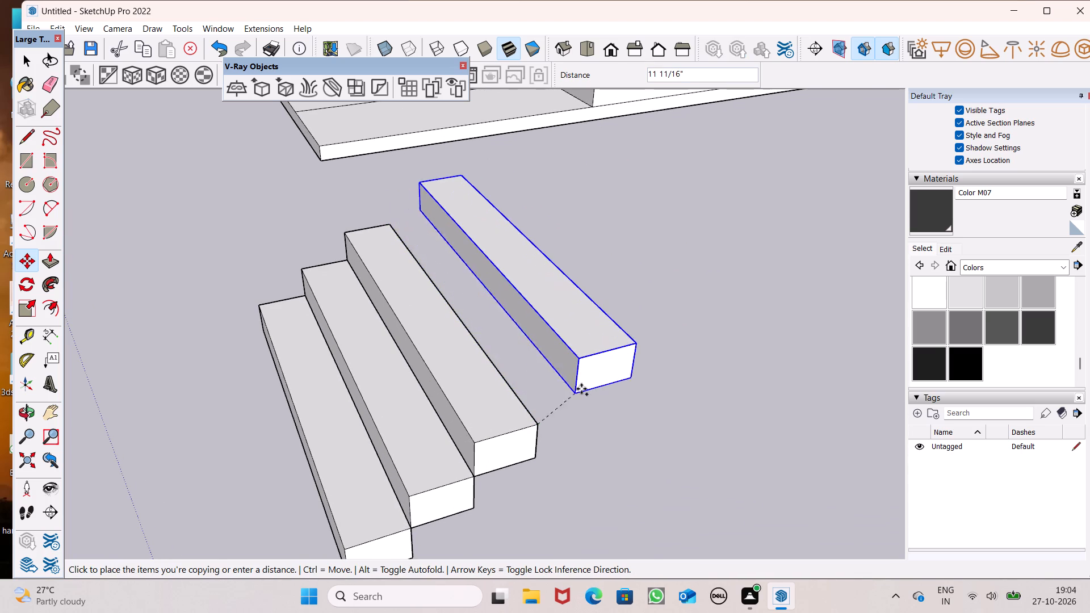
{"action": "left_click_drag", "start_coordinate": [581, 389], "coordinate": [599, 377]}
{"action": "scroll", "coordinate": [536, 359], "scroll_direction": "down", "scroll_amount": 6}
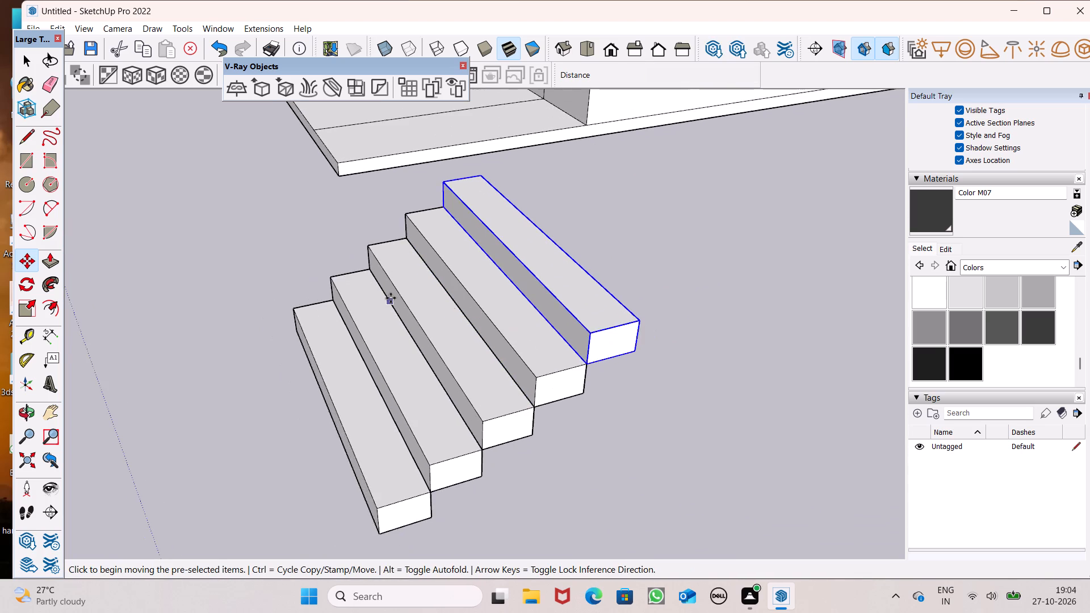
Place one more copy of the top step block about 9' away as a loose spare beside the stair.
{"action": "scroll", "coordinate": [366, 297], "scroll_direction": "down", "scroll_amount": 6}
{"action": "left_click_drag", "start_coordinate": [475, 330], "coordinate": [687, 464]}
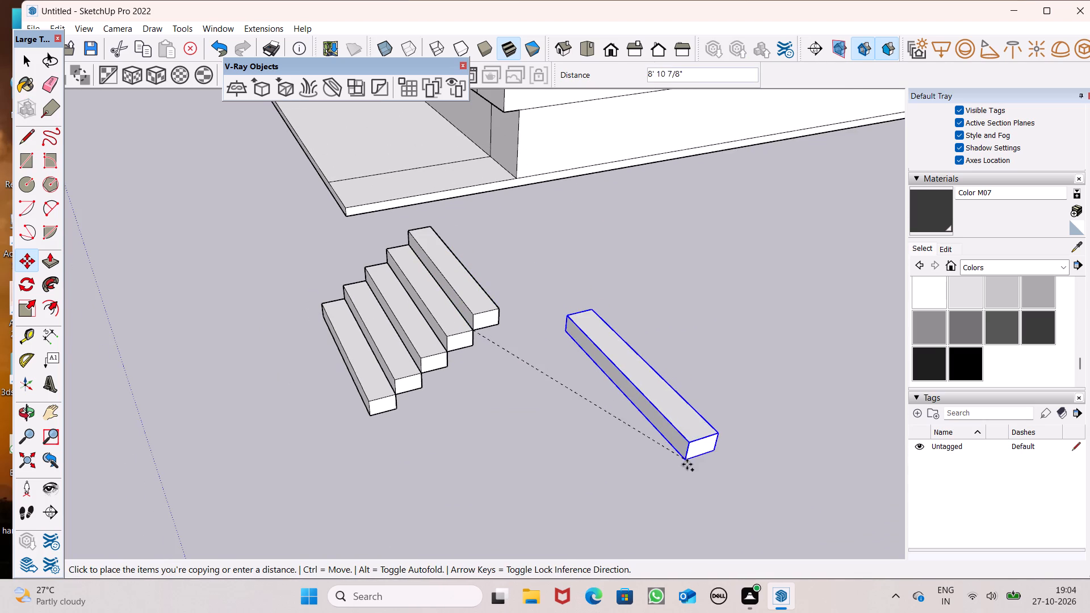
{"action": "left_click_drag", "start_coordinate": [687, 464], "coordinate": [691, 469]}
{"action": "key", "text": "space"}
{"action": "left_click", "coordinate": [512, 457]}
Select the five stacked step blocks and combine them into one stair group.
{"action": "scroll", "coordinate": [483, 402], "scroll_direction": "down", "scroll_amount": 3}
{"action": "middle_click_drag", "start_coordinate": [522, 402], "coordinate": [606, 401]}
{"action": "scroll", "coordinate": [544, 402], "scroll_direction": "up", "scroll_amount": 6}
{"action": "left_click", "coordinate": [376, 379], "text": "ctrl"}
{"action": "left_click", "coordinate": [433, 337], "text": "ctrl"}
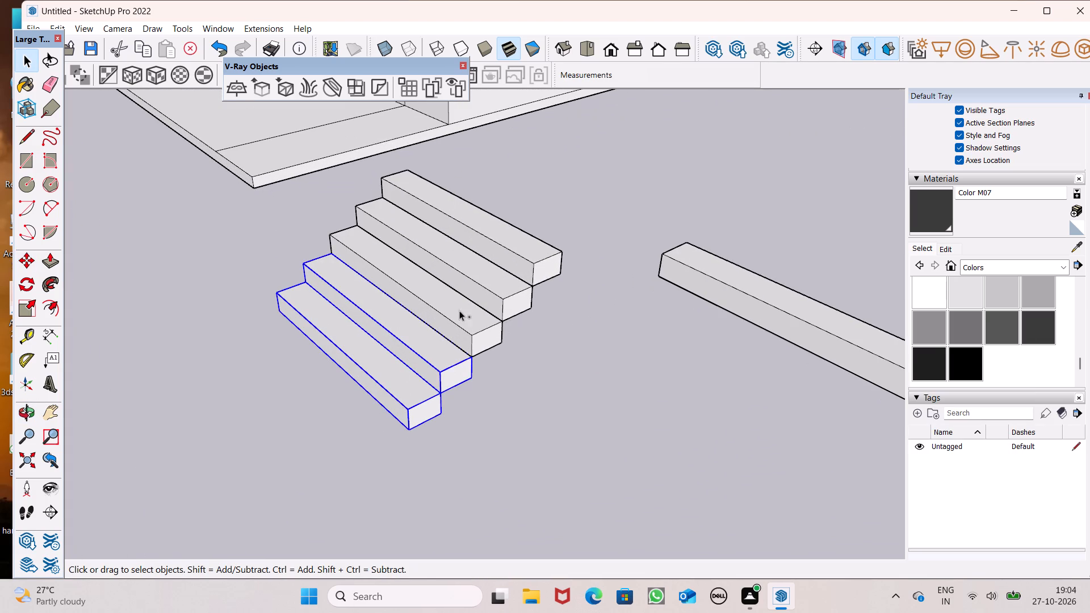
{"action": "left_click", "coordinate": [467, 305], "text": "ctrl"}
{"action": "left_click", "coordinate": [516, 260], "text": "ctrl"}
{"action": "left_click", "coordinate": [500, 279], "text": "ctrl"}
{"action": "right_click", "coordinate": [499, 279], "text": "ctrl"}
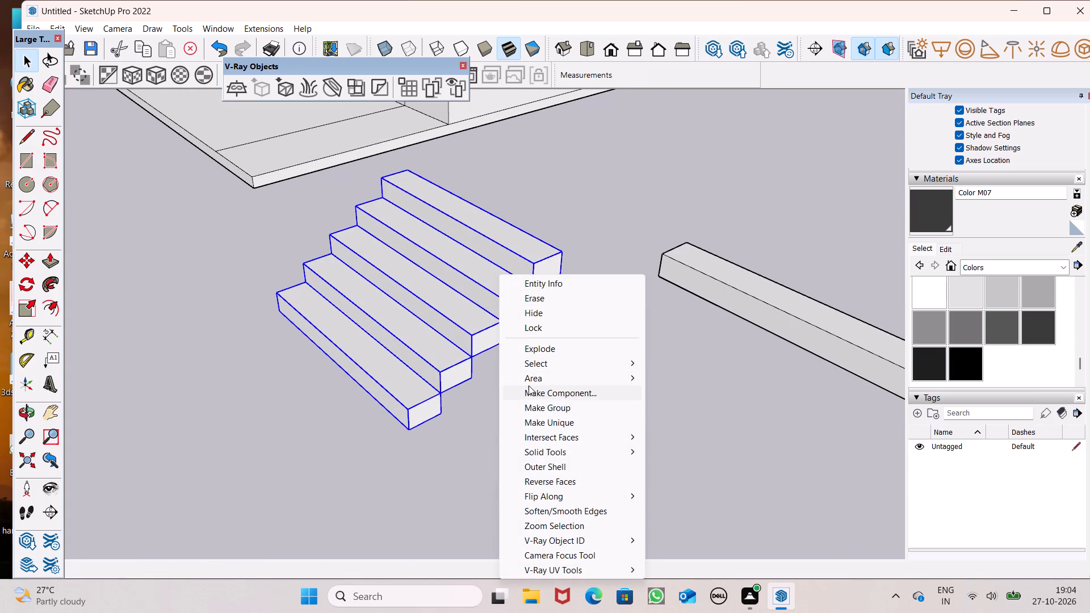
{"action": "left_click", "coordinate": [538, 403], "text": "ctrl"}
Move the stair group about 45' 2" onto the ledge top in front of the recessed balcony's plinth.
{"action": "scroll", "coordinate": [478, 298], "scroll_direction": "down", "scroll_amount": 11}
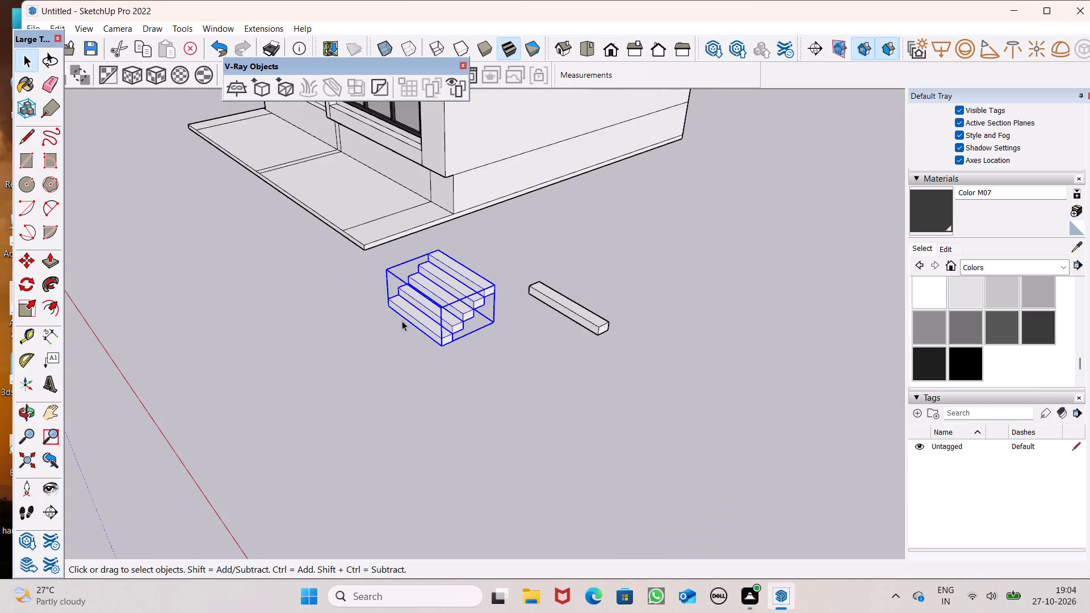
{"action": "middle_click_drag", "start_coordinate": [409, 324], "coordinate": [825, 341]}
{"action": "scroll", "coordinate": [476, 297], "scroll_direction": "down", "scroll_amount": 6}
{"action": "key", "text": "m"}
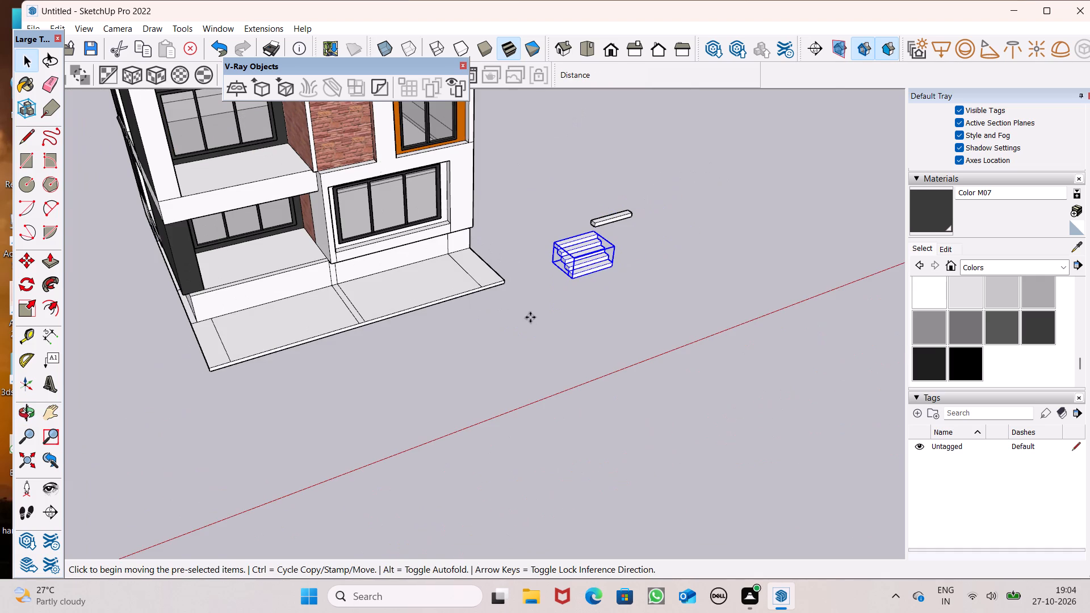
{"action": "key", "text": "Return"}
{"action": "left_click_drag", "start_coordinate": [575, 280], "coordinate": [524, 290]}
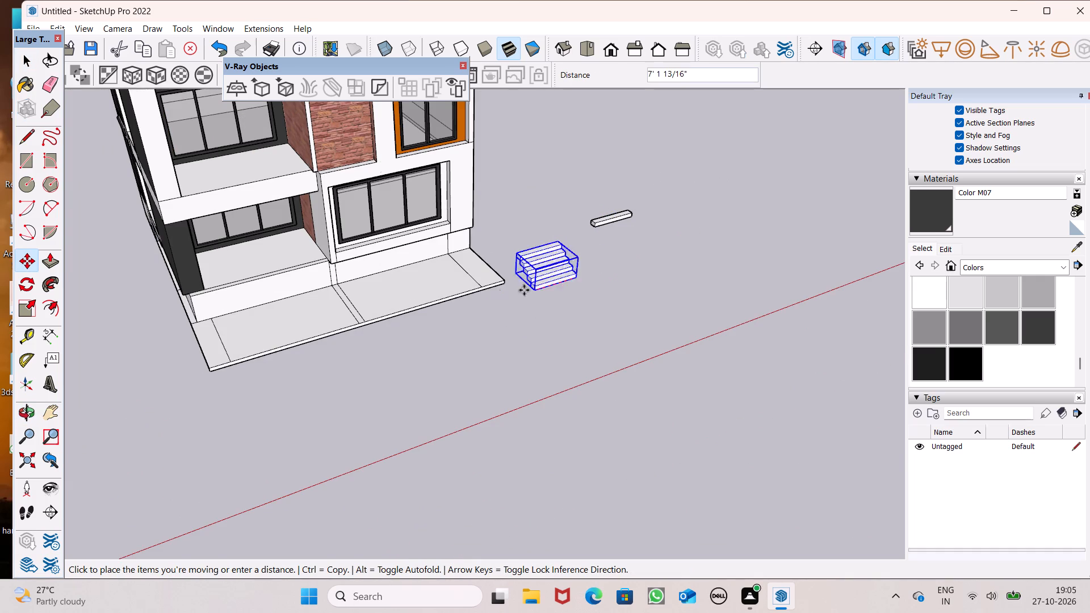
{"action": "left_click_drag", "start_coordinate": [524, 290], "coordinate": [245, 338]}
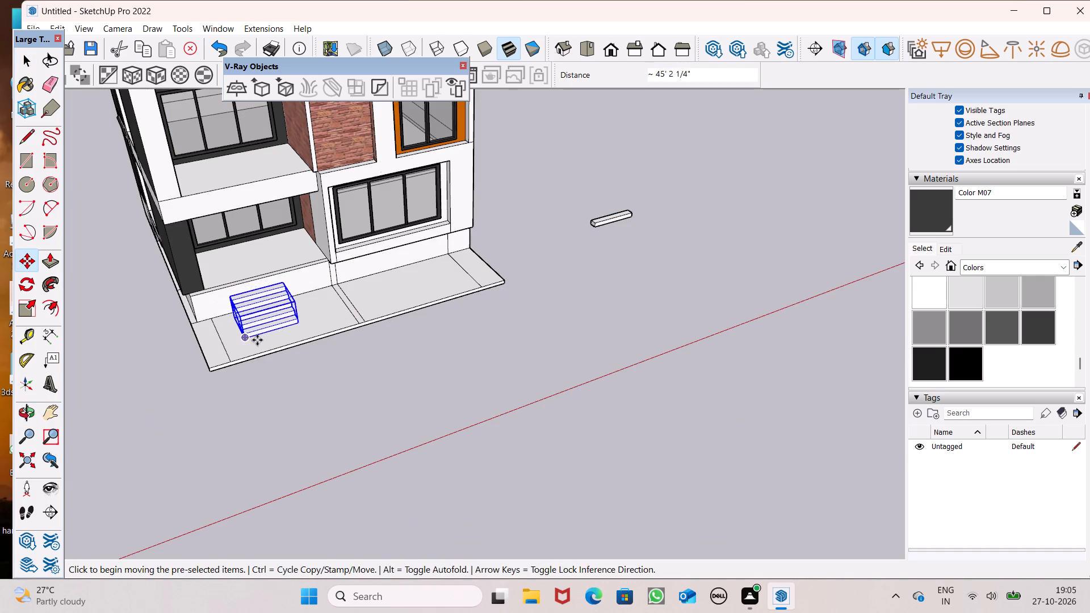
Move the stair group by its lower back corner to the base of the plinth face.
{"action": "middle_click", "coordinate": [292, 349]}
{"action": "middle_click_drag", "start_coordinate": [259, 333], "coordinate": [555, 307]}
{"action": "scroll", "coordinate": [555, 307], "scroll_direction": "up", "scroll_amount": 1}
{"action": "scroll", "coordinate": [457, 412], "scroll_direction": "up", "scroll_amount": 4}
{"action": "scroll", "coordinate": [523, 292], "scroll_direction": "down", "scroll_amount": 5}
{"action": "scroll", "coordinate": [420, 425], "scroll_direction": "up", "scroll_amount": 7}
{"action": "scroll", "coordinate": [348, 317], "scroll_direction": "up", "scroll_amount": 7}
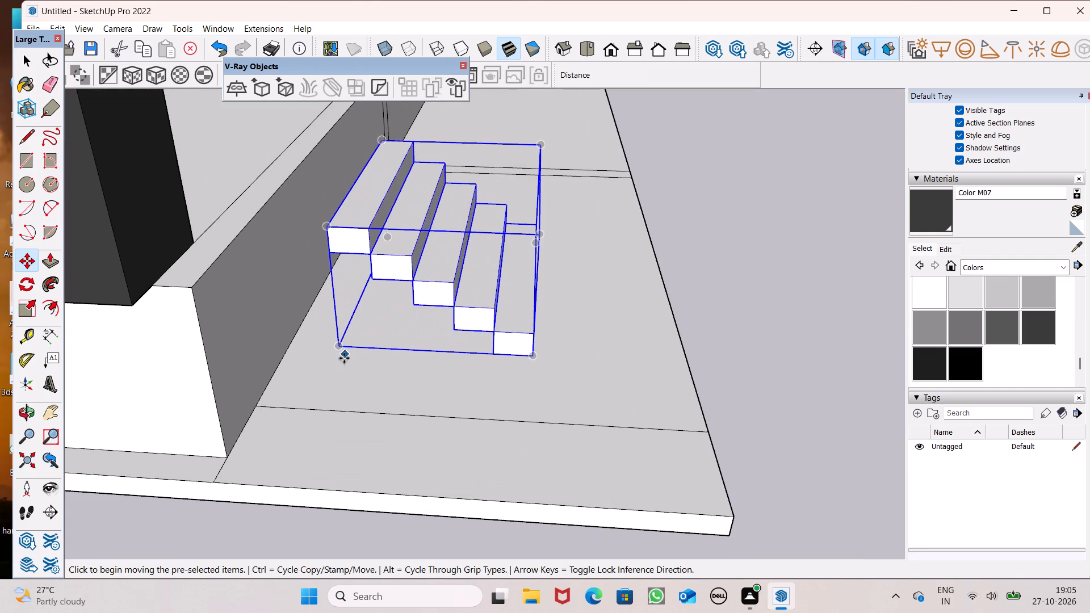
{"action": "left_click_drag", "start_coordinate": [340, 347], "coordinate": [284, 352]}
{"action": "scroll", "coordinate": [450, 312], "scroll_direction": "down", "scroll_amount": 4}
Move the stair group outward across the ledge top, away from the plinth and closer to the ledge's front edge.
{"action": "middle_click_drag", "start_coordinate": [462, 334], "coordinate": [0, 297]}
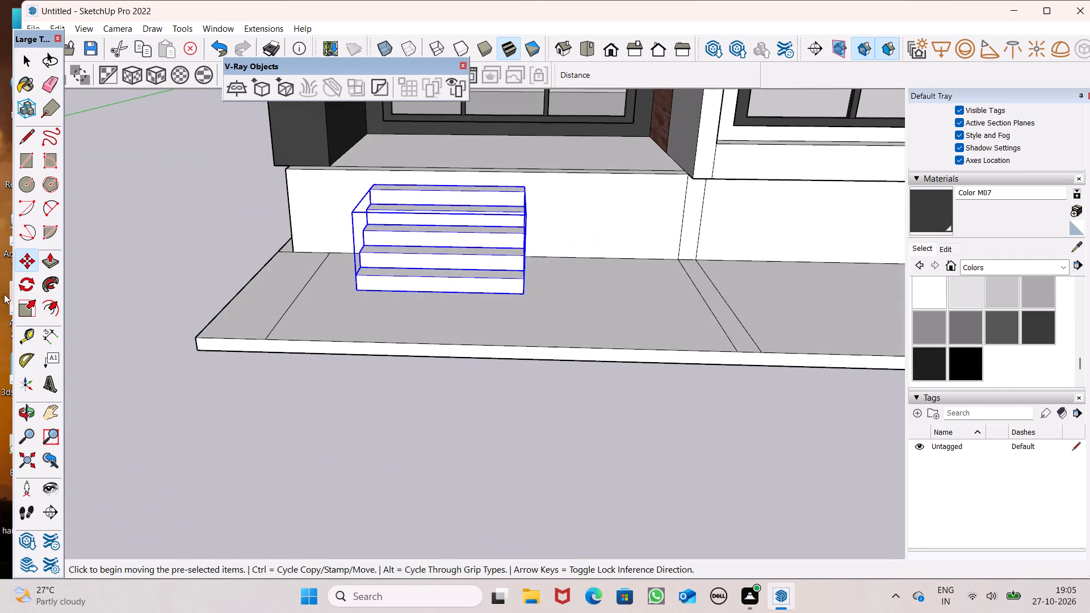
{"action": "left_click_drag", "start_coordinate": [523, 296], "coordinate": [520, 316]}
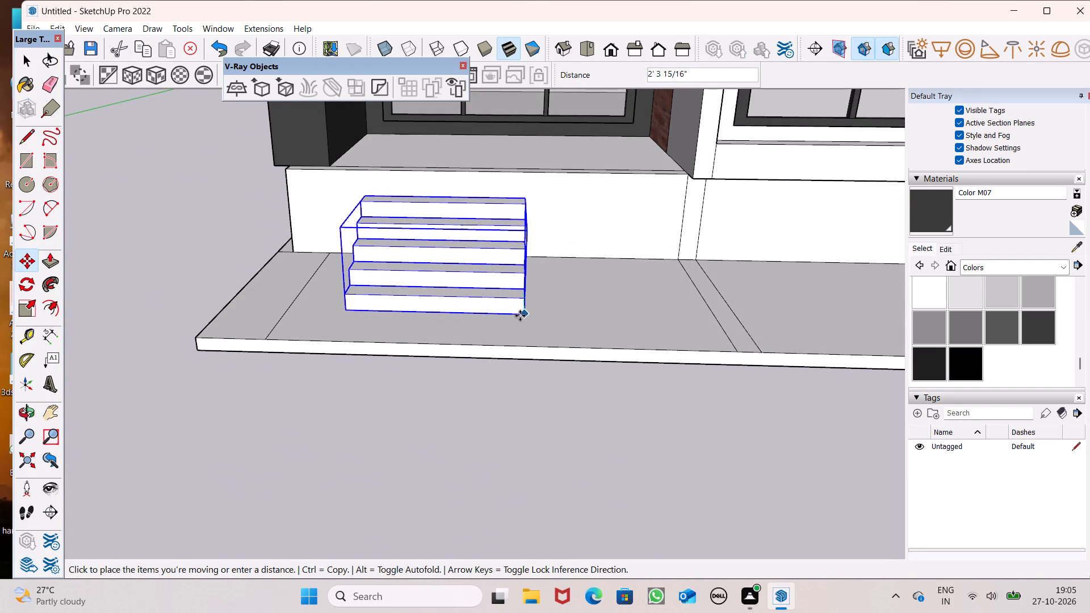
{"action": "left_click_drag", "start_coordinate": [520, 316], "coordinate": [508, 333]}
{"action": "key", "text": "space"}
Move the spare step block about 54' 4" from beside the building onto the stair group's top step.
{"action": "scroll", "coordinate": [276, 292], "scroll_direction": "down", "scroll_amount": 14}
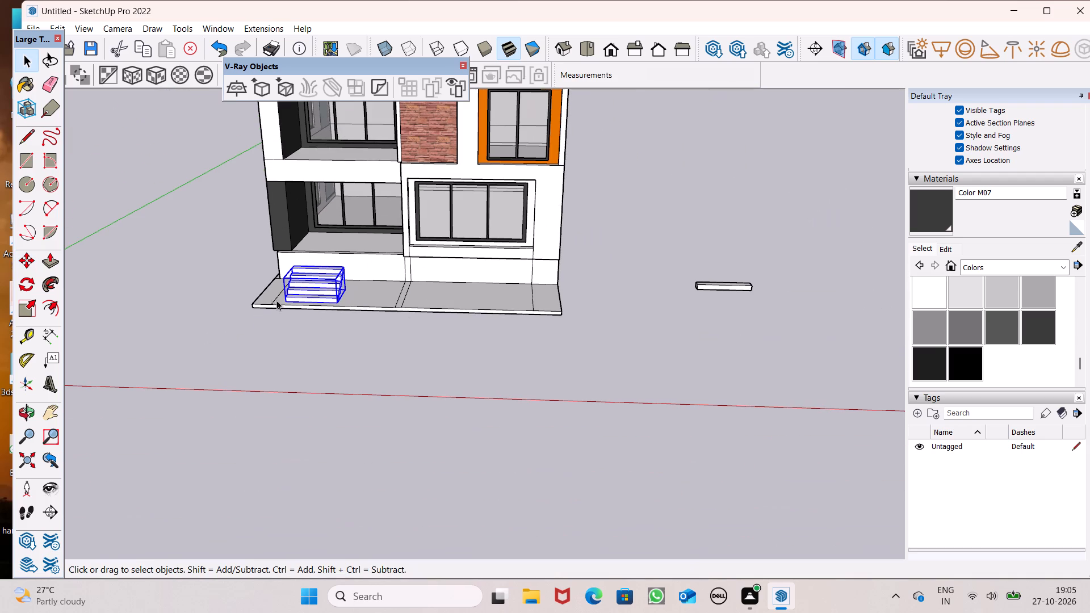
{"action": "left_click", "coordinate": [673, 288]}
{"action": "key", "text": "m"}
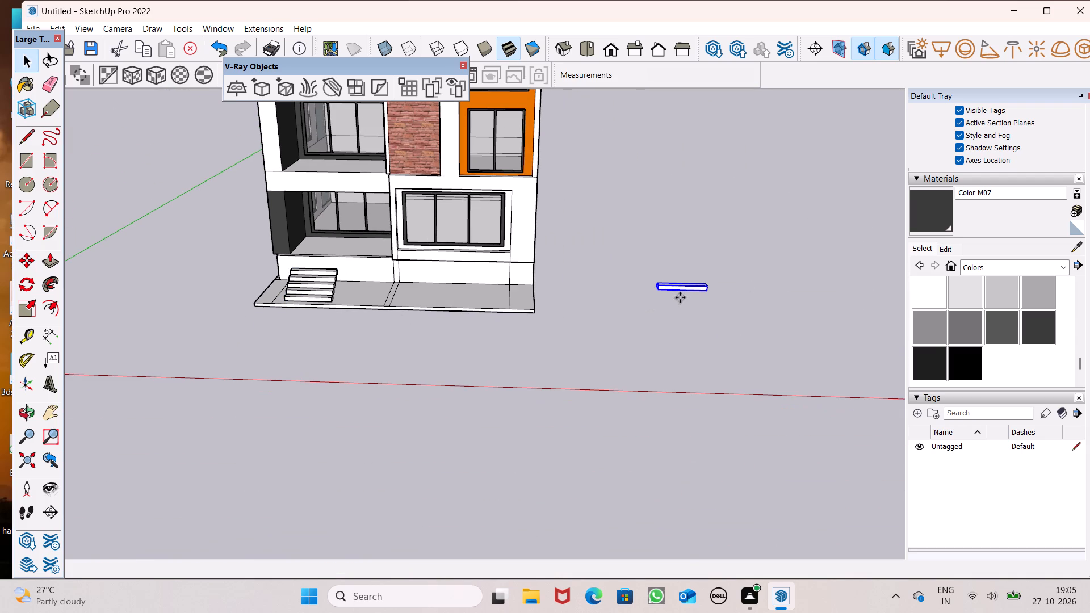
{"action": "key", "text": "Return"}
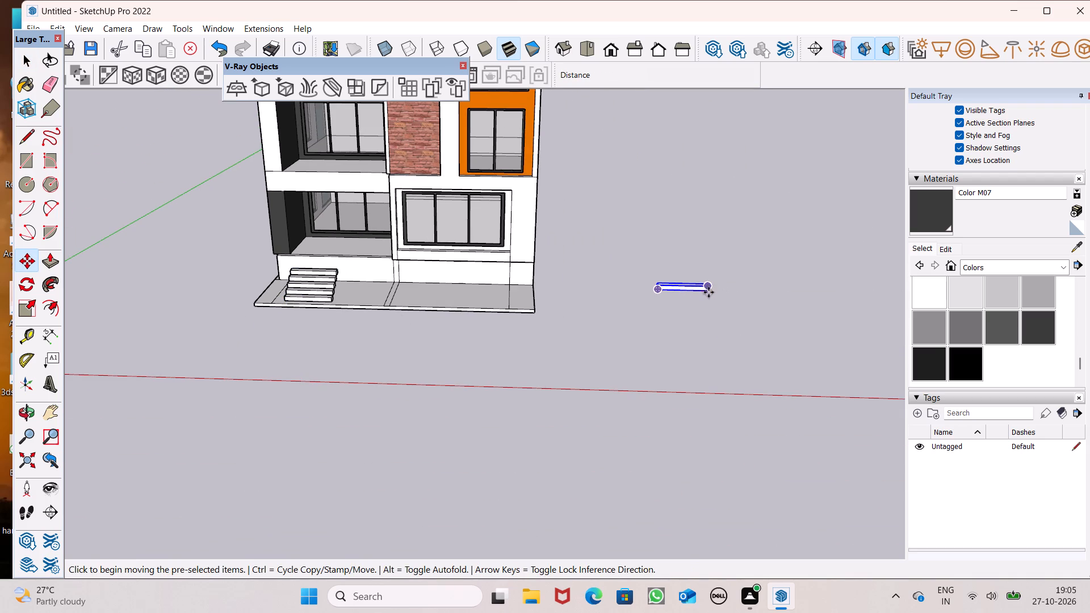
{"action": "scroll", "coordinate": [705, 299], "scroll_direction": "up", "scroll_amount": 6}
{"action": "left_click_drag", "start_coordinate": [712, 289], "coordinate": [169, 239]}
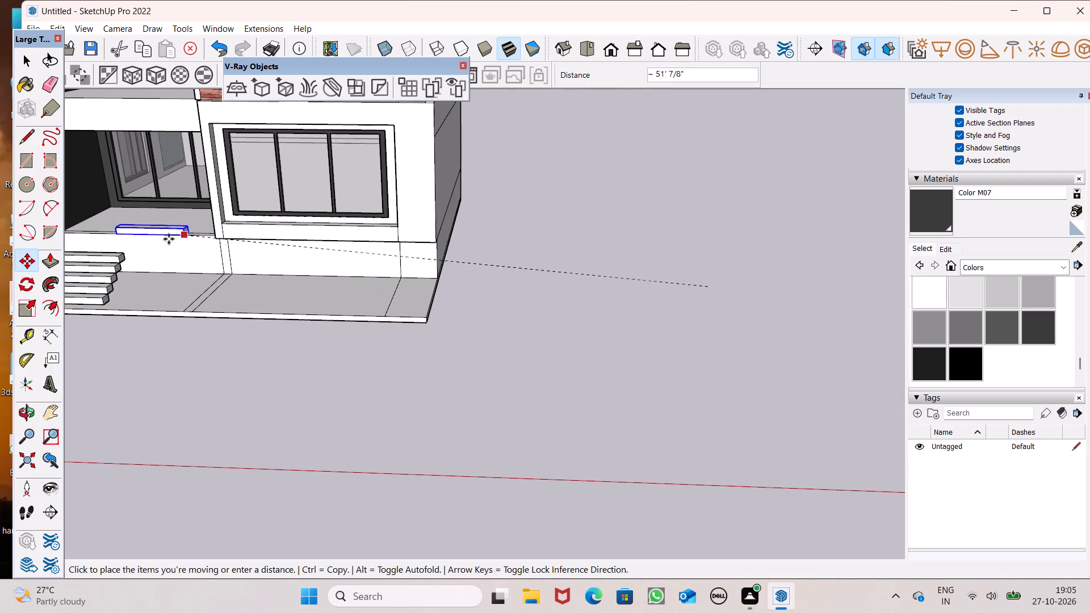
{"action": "left_click_drag", "start_coordinate": [169, 239], "coordinate": [114, 254]}
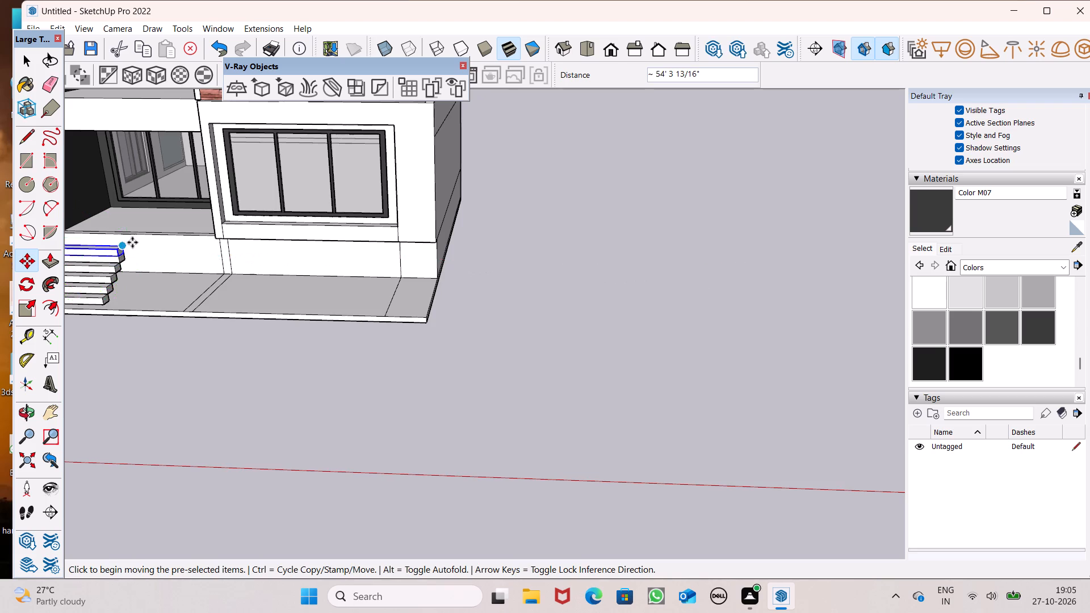
Shift the added block 1' back by its lower front corner to form a sixth step above the stair.
{"action": "scroll", "coordinate": [136, 240], "scroll_direction": "up", "scroll_amount": 8}
{"action": "scroll", "coordinate": [248, 219], "scroll_direction": "down", "scroll_amount": 6}
{"action": "middle_click_drag", "start_coordinate": [274, 263], "coordinate": [260, 299]}
{"action": "scroll", "coordinate": [366, 217], "scroll_direction": "down", "scroll_amount": 7}
{"action": "middle_click_drag", "start_coordinate": [320, 253], "coordinate": [244, 318]}
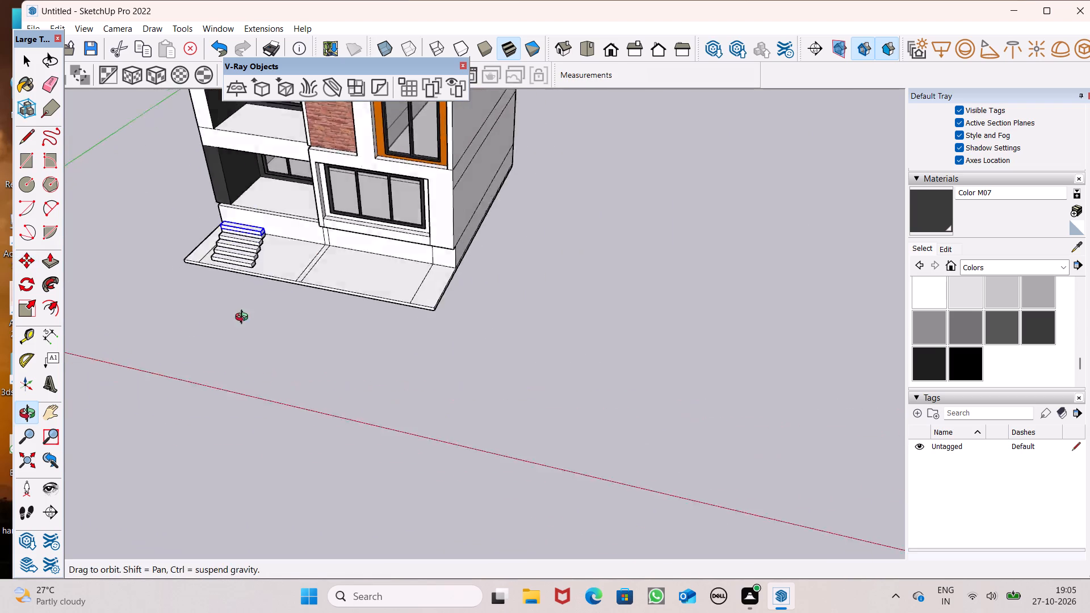
{"action": "middle_click_drag", "start_coordinate": [244, 318], "coordinate": [190, 330]}
{"action": "scroll", "coordinate": [191, 330], "scroll_direction": "up", "scroll_amount": 1}
{"action": "scroll", "coordinate": [266, 218], "scroll_direction": "up", "scroll_amount": 20}
{"action": "scroll", "coordinate": [266, 218], "scroll_direction": "up", "scroll_amount": 1}
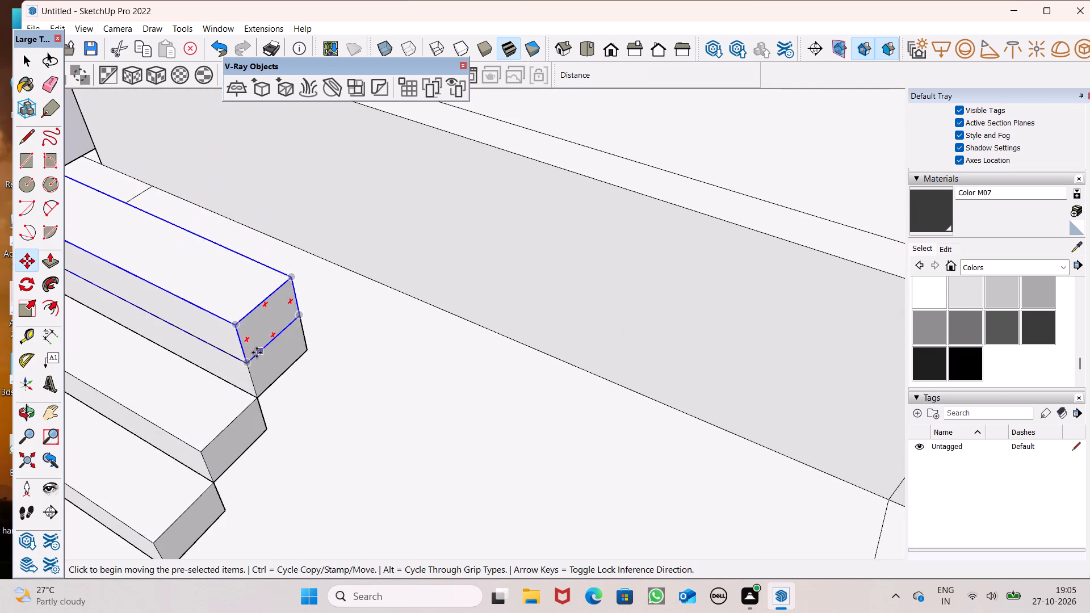
{"action": "left_click_drag", "start_coordinate": [249, 363], "coordinate": [303, 322]}
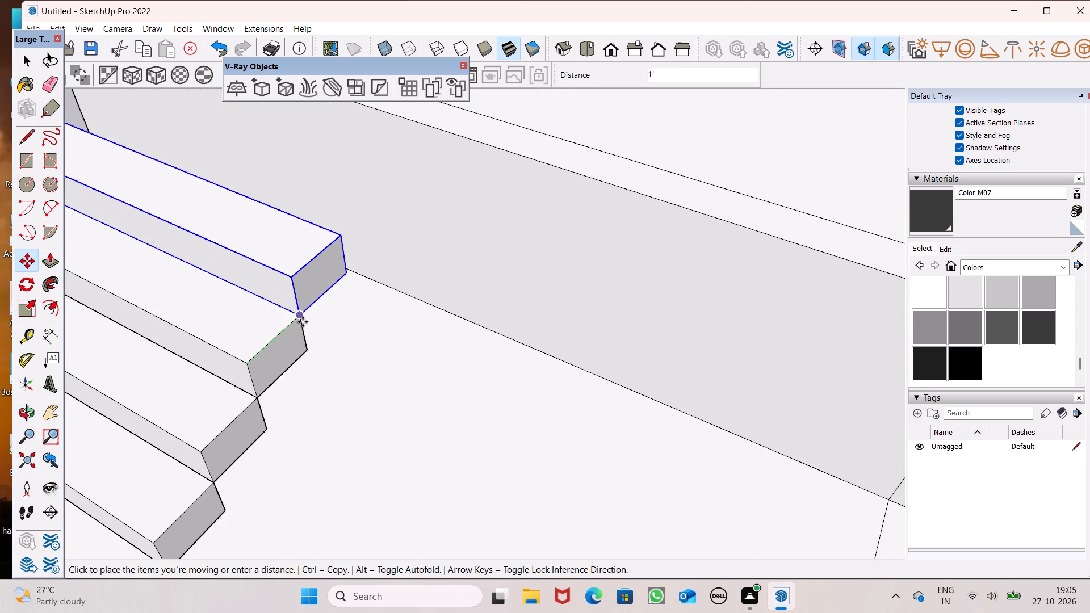
{"action": "left_click_drag", "start_coordinate": [303, 322], "coordinate": [301, 323]}
Select the existing stair group and the added top step and combine them into one group.
{"action": "key", "text": "space"}
{"action": "left_click", "coordinate": [275, 334]}
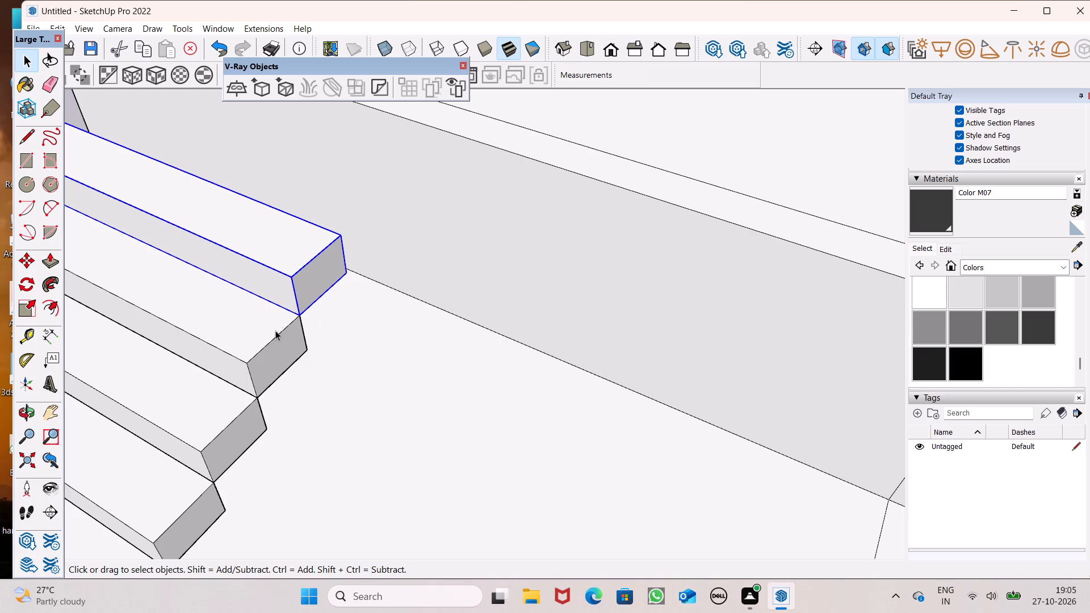
{"action": "left_click", "coordinate": [295, 272], "text": "ctrl"}
{"action": "right_click", "coordinate": [295, 271], "text": "ctrl"}
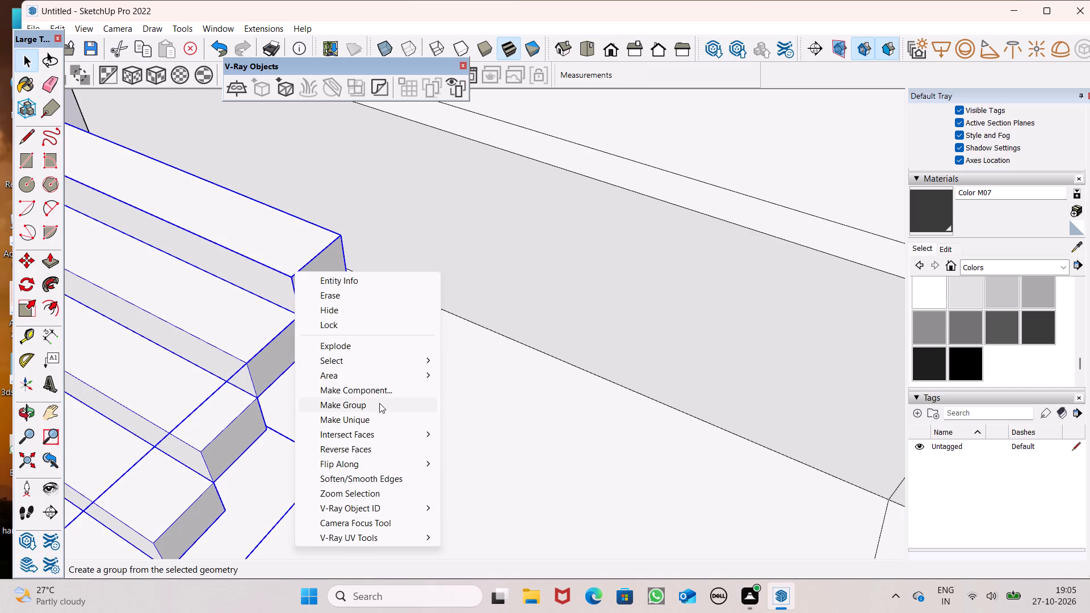
{"action": "left_click", "coordinate": [379, 403], "text": "ctrl"}
Move the six-step stair group by its lower back corner against the base of the balcony's plinth face.
{"action": "scroll", "coordinate": [441, 288], "scroll_direction": "down", "scroll_amount": 11}
{"action": "middle_click_drag", "start_coordinate": [475, 289], "coordinate": [928, 153]}
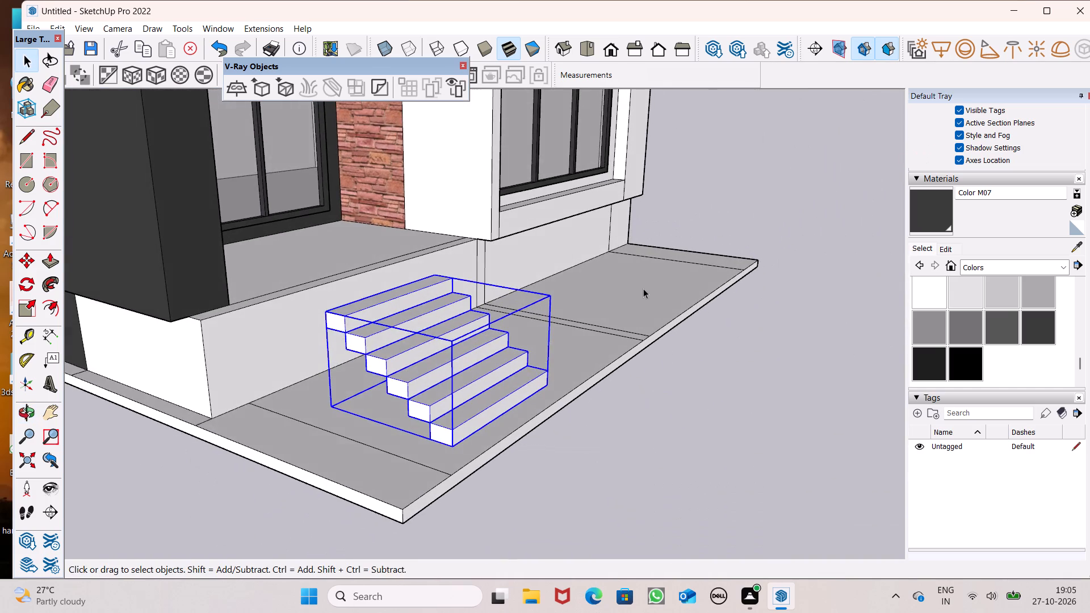
{"action": "scroll", "coordinate": [642, 290], "scroll_direction": "down", "scroll_amount": 1}
{"action": "middle_click_drag", "start_coordinate": [473, 346], "coordinate": [602, 343]}
{"action": "key", "text": "m"}
{"action": "key", "text": "Return"}
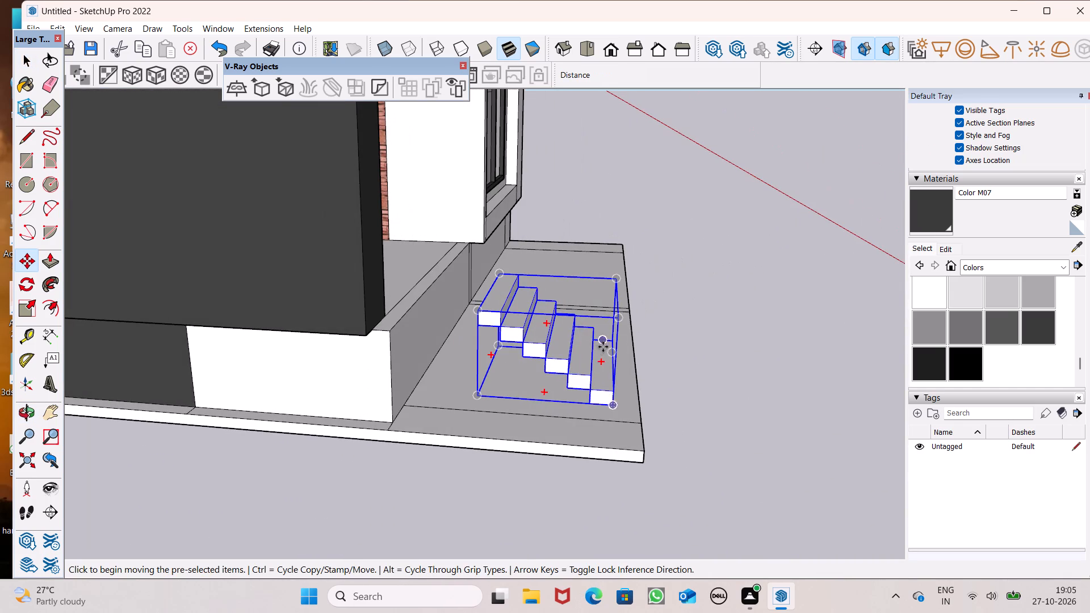
{"action": "left_click_drag", "start_coordinate": [477, 396], "coordinate": [416, 371]}
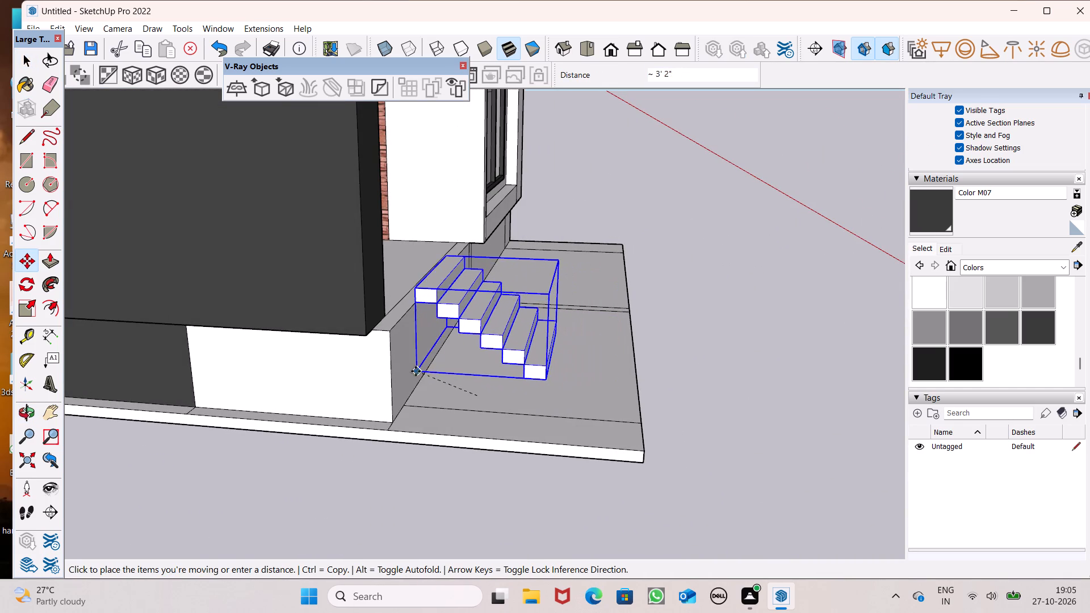
{"action": "left_click_drag", "start_coordinate": [416, 371], "coordinate": [422, 377]}
Examine the placed stair from the side and above, checking how its top step meets the plinth's top edge.
{"action": "middle_click_drag", "start_coordinate": [523, 405], "coordinate": [525, 299]}
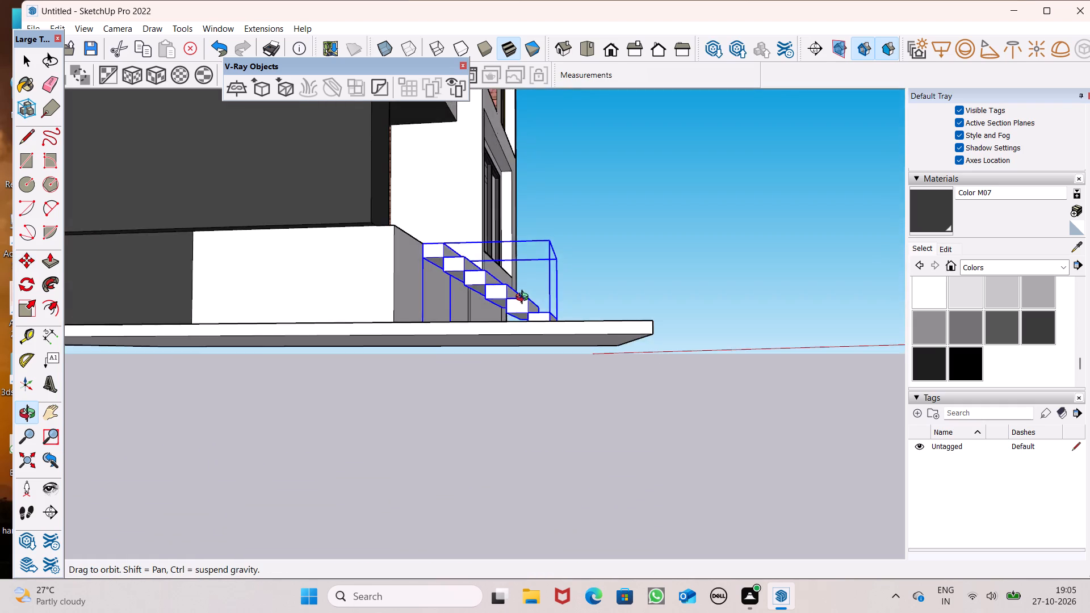
{"action": "middle_click_drag", "start_coordinate": [525, 299], "coordinate": [496, 404]}
{"action": "key", "text": "space"}
{"action": "left_click", "coordinate": [796, 433]}
{"action": "middle_click_drag", "start_coordinate": [559, 374], "coordinate": [498, 499]}
{"action": "scroll", "coordinate": [559, 374], "scroll_direction": "up", "scroll_amount": 1}
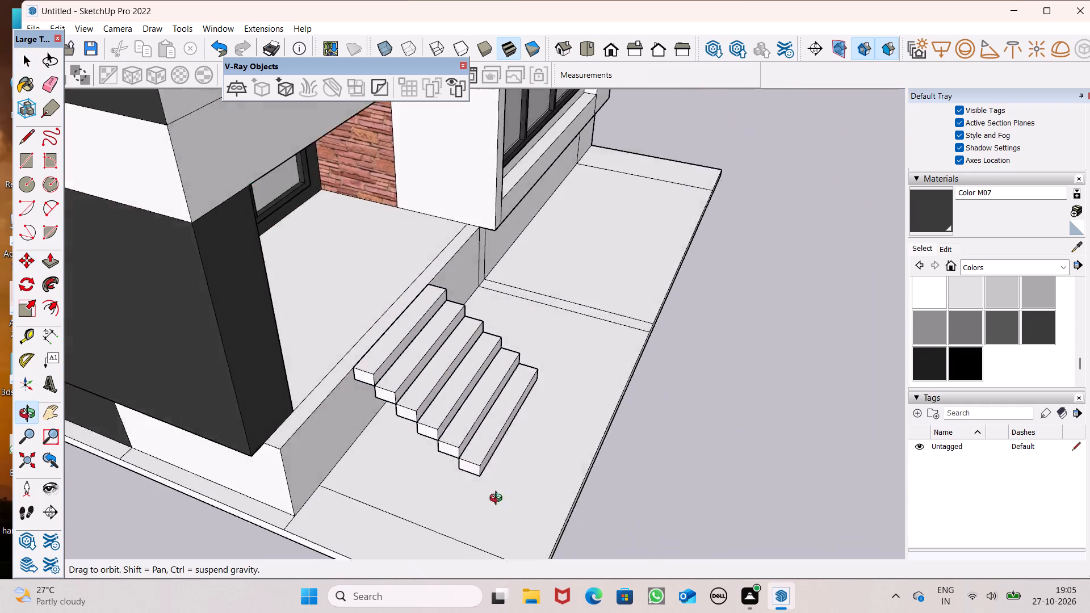
{"action": "middle_click_drag", "start_coordinate": [498, 499], "coordinate": [485, 531]}
{"action": "scroll", "coordinate": [352, 403], "scroll_direction": "up", "scroll_amount": 12}
{"action": "scroll", "coordinate": [350, 379], "scroll_direction": "down", "scroll_amount": 1}
{"action": "scroll", "coordinate": [350, 379], "scroll_direction": "up", "scroll_amount": 4}
{"action": "middle_click_drag", "start_coordinate": [357, 363], "coordinate": [401, 243]}
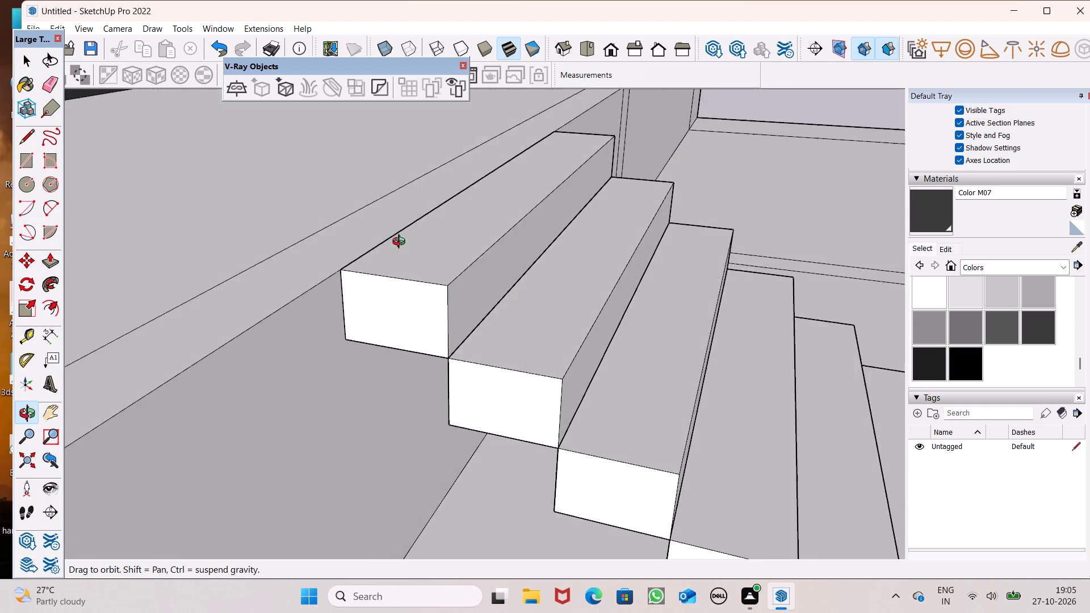
{"action": "middle_click_drag", "start_coordinate": [401, 243], "coordinate": [424, 196]}
{"action": "scroll", "coordinate": [424, 196], "scroll_direction": "up", "scroll_amount": 16}
{"action": "middle_click_drag", "start_coordinate": [342, 229], "coordinate": [387, 284]}
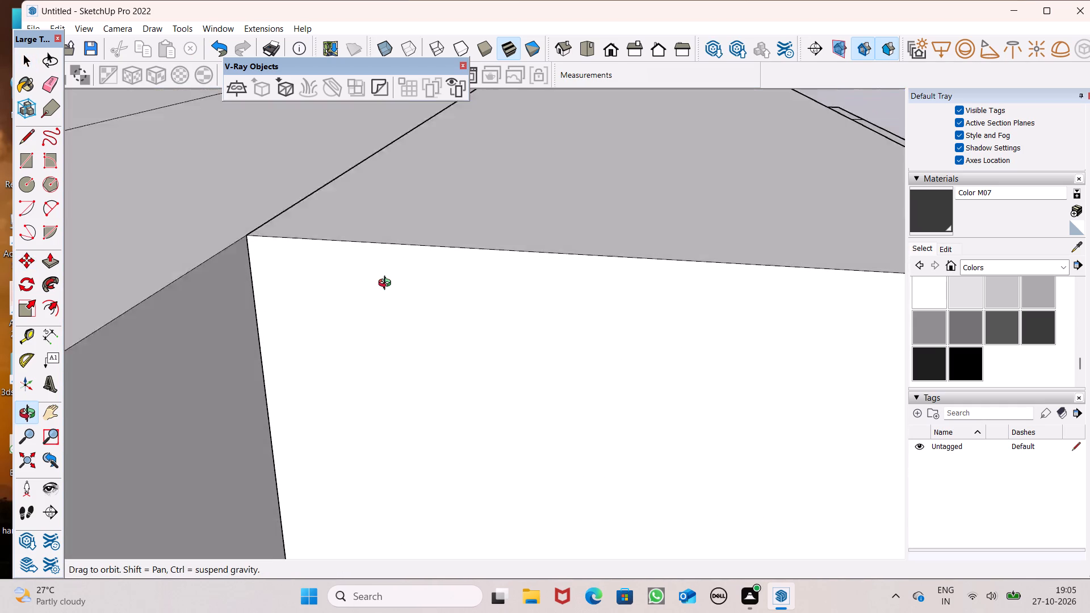
{"action": "middle_click_drag", "start_coordinate": [387, 284], "coordinate": [327, 276]}
{"action": "scroll", "coordinate": [435, 233], "scroll_direction": "down", "scroll_amount": 15}
{"action": "scroll", "coordinate": [429, 215], "scroll_direction": "up", "scroll_amount": 1}
{"action": "scroll", "coordinate": [429, 215], "scroll_direction": "down", "scroll_amount": 19}
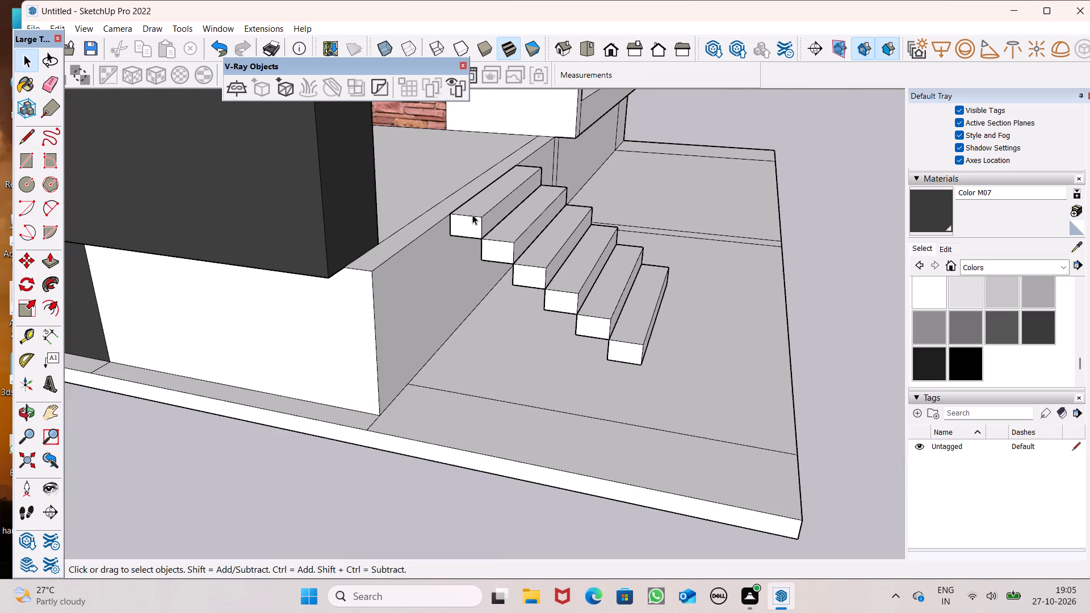
{"action": "scroll", "coordinate": [466, 195], "scroll_direction": "down", "scroll_amount": 9}
{"action": "middle_click_drag", "start_coordinate": [470, 221], "coordinate": [444, 292]}
{"action": "scroll", "coordinate": [445, 292], "scroll_direction": "up", "scroll_amount": 1}
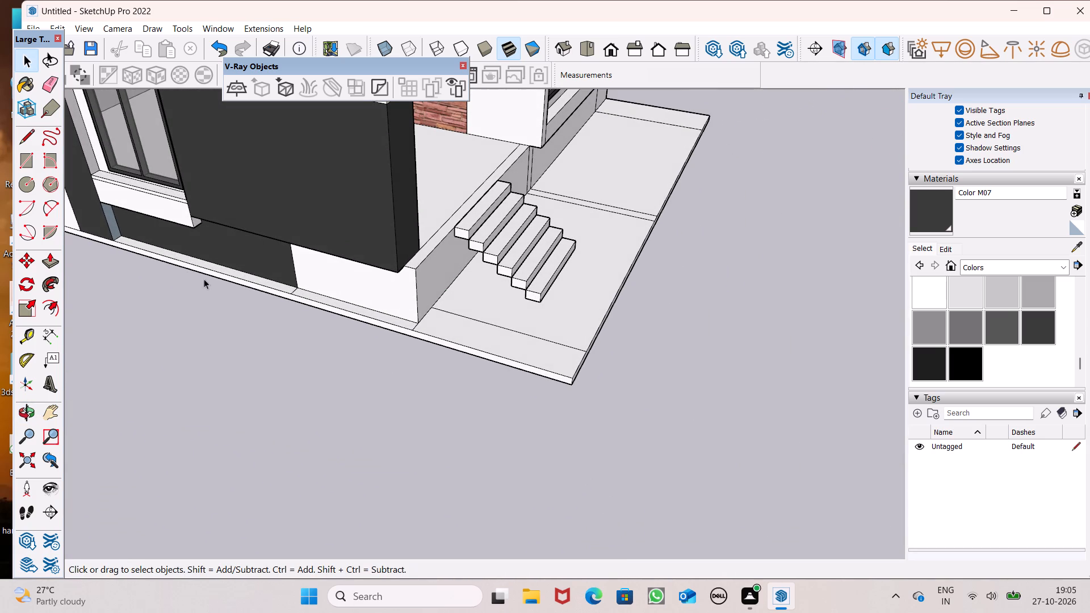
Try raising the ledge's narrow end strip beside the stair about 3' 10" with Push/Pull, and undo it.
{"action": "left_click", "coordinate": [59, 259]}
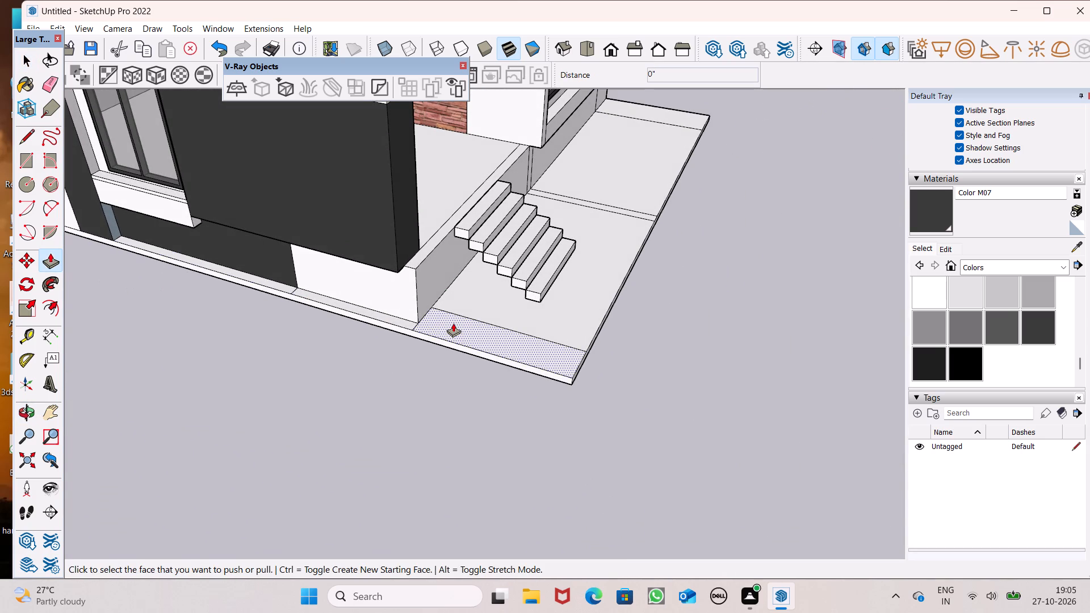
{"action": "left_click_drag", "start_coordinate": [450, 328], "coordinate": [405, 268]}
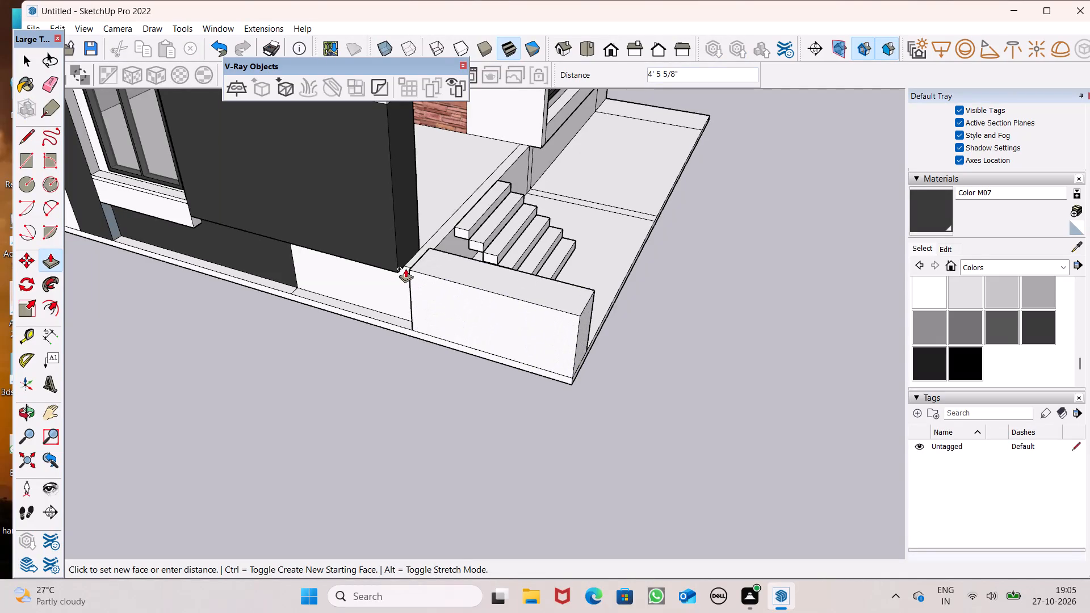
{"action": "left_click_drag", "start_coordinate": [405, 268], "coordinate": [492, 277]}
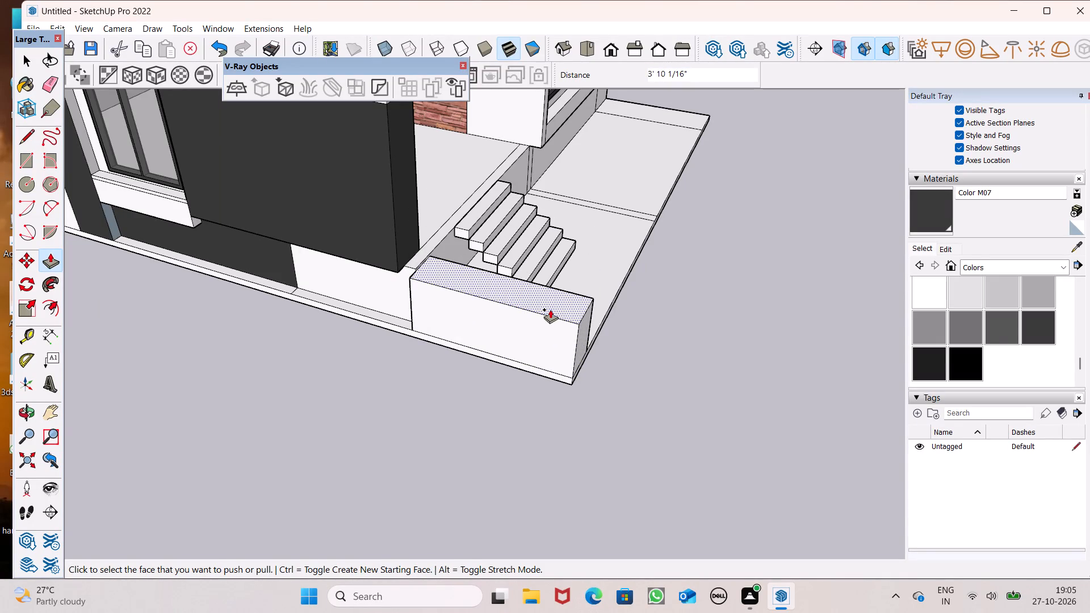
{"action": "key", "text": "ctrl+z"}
Erase the short edge at the plinth's outer corner that separates the front end strip from the side ledge strip.
{"action": "scroll", "coordinate": [643, 220], "scroll_direction": "down", "scroll_amount": 6}
{"action": "middle_click_drag", "start_coordinate": [651, 282], "coordinate": [299, 338]}
{"action": "scroll", "coordinate": [288, 362], "scroll_direction": "up", "scroll_amount": 1}
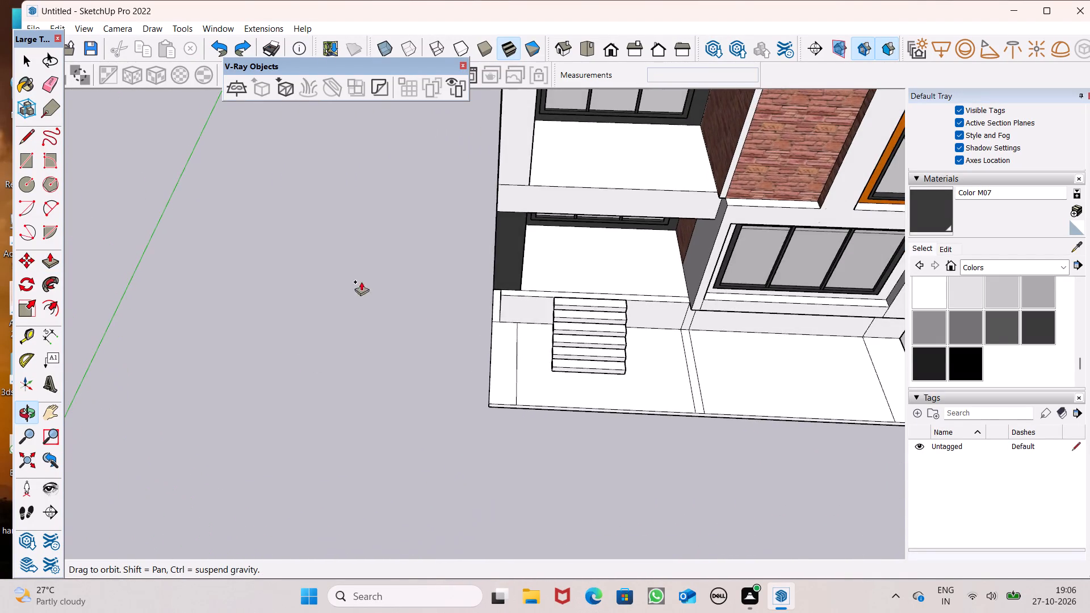
{"action": "scroll", "coordinate": [379, 259], "scroll_direction": "down", "scroll_amount": 5}
{"action": "middle_click_drag", "start_coordinate": [561, 356], "coordinate": [496, 392]}
{"action": "scroll", "coordinate": [416, 295], "scroll_direction": "up", "scroll_amount": 6}
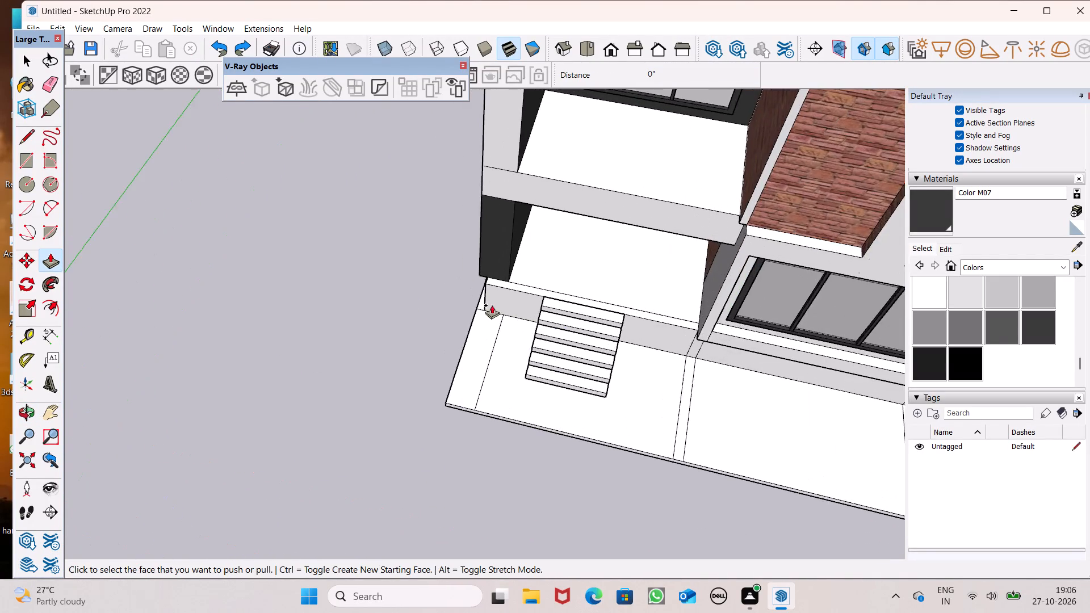
{"action": "scroll", "coordinate": [498, 319], "scroll_direction": "up", "scroll_amount": 1}
{"action": "middle_click_drag", "start_coordinate": [497, 318], "coordinate": [874, 286]}
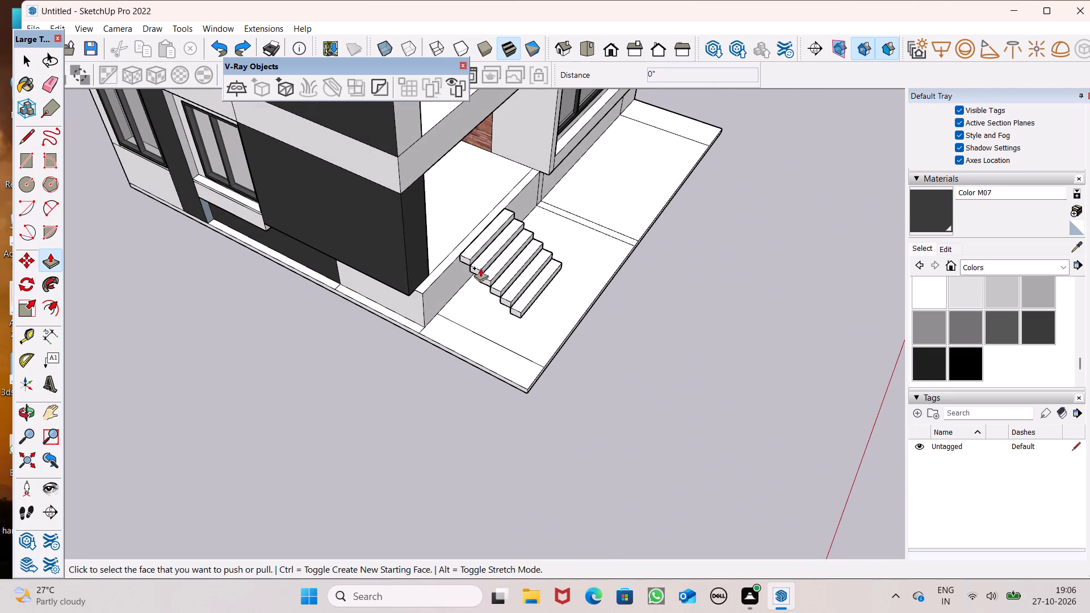
{"action": "left_click", "coordinate": [45, 92]}
{"action": "scroll", "coordinate": [398, 343], "scroll_direction": "up", "scroll_amount": 7}
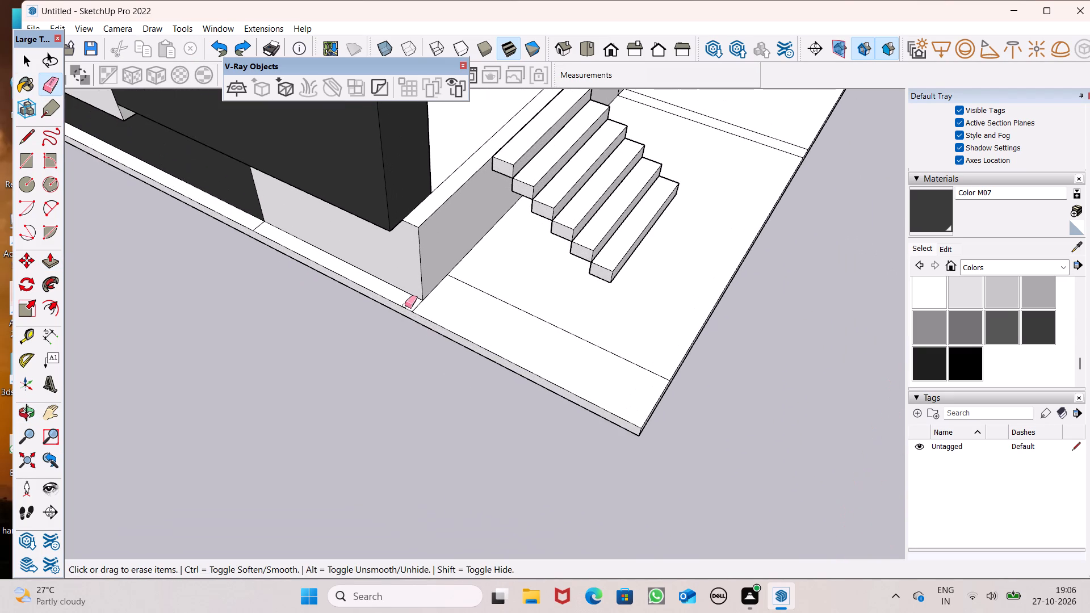
{"action": "left_click_drag", "start_coordinate": [409, 305], "coordinate": [417, 308]}
Raise the merged end and side ledge strip with Push/Pull to the plinth's top level as a low wall beside the stair.
{"action": "scroll", "coordinate": [473, 334], "scroll_direction": "down", "scroll_amount": 2}
{"action": "middle_click_drag", "start_coordinate": [518, 373], "coordinate": [470, 414]}
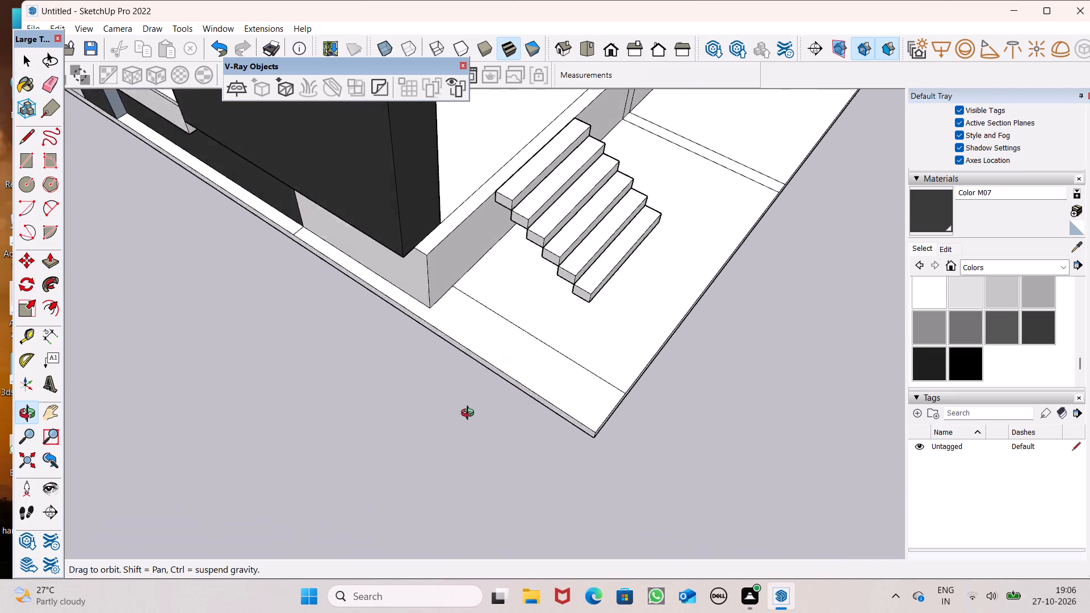
{"action": "middle_click_drag", "start_coordinate": [470, 414], "coordinate": [283, 427]}
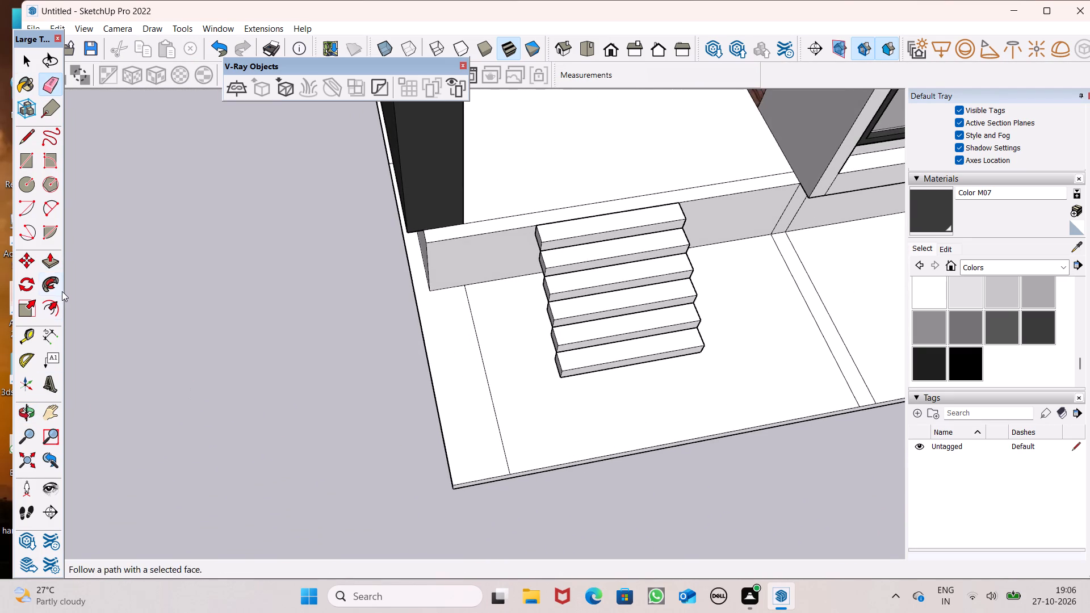
{"action": "left_click", "coordinate": [51, 267]}
{"action": "scroll", "coordinate": [565, 405], "scroll_direction": "up", "scroll_amount": 2}
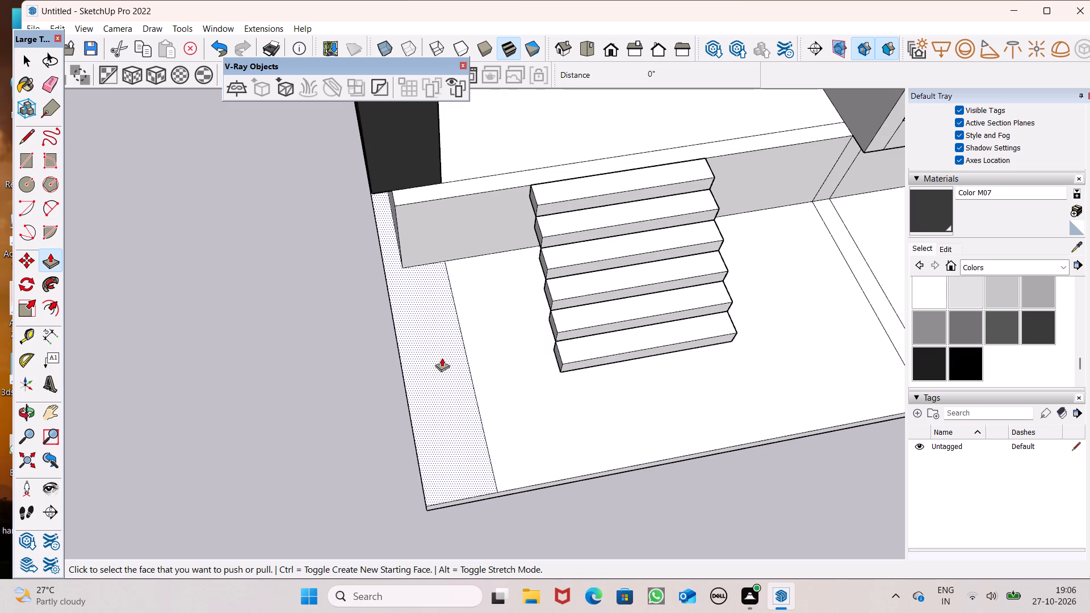
{"action": "scroll", "coordinate": [436, 283], "scroll_direction": "up", "scroll_amount": 7}
{"action": "left_click_drag", "start_coordinate": [439, 279], "coordinate": [461, 202]}
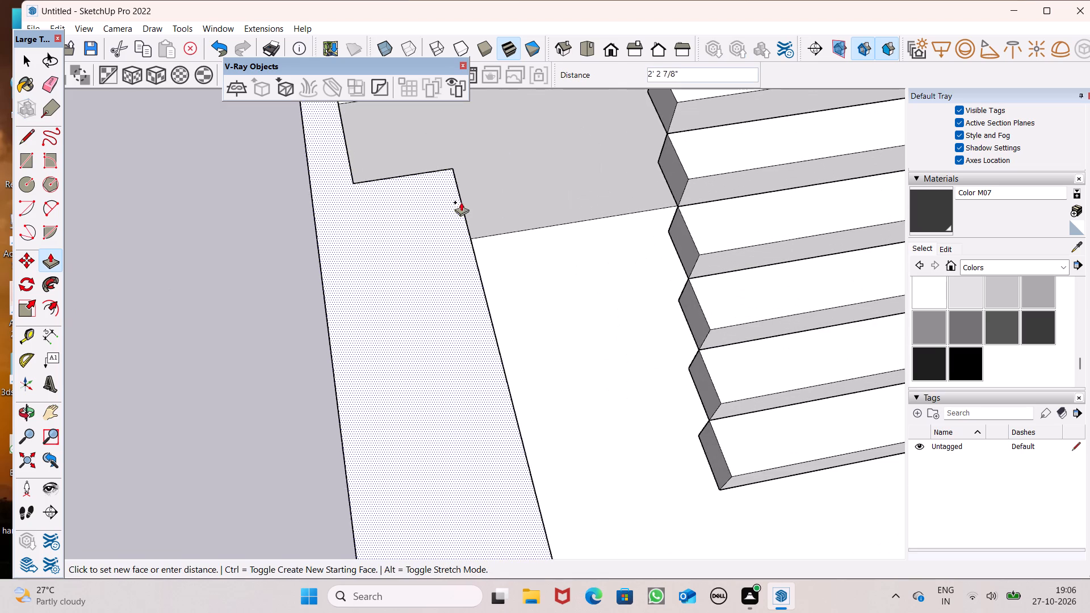
{"action": "left_click_drag", "start_coordinate": [461, 202], "coordinate": [461, 162]}
{"action": "scroll", "coordinate": [447, 291], "scroll_direction": "down", "scroll_amount": 6}
{"action": "left_click_drag", "start_coordinate": [440, 211], "coordinate": [460, 176]}
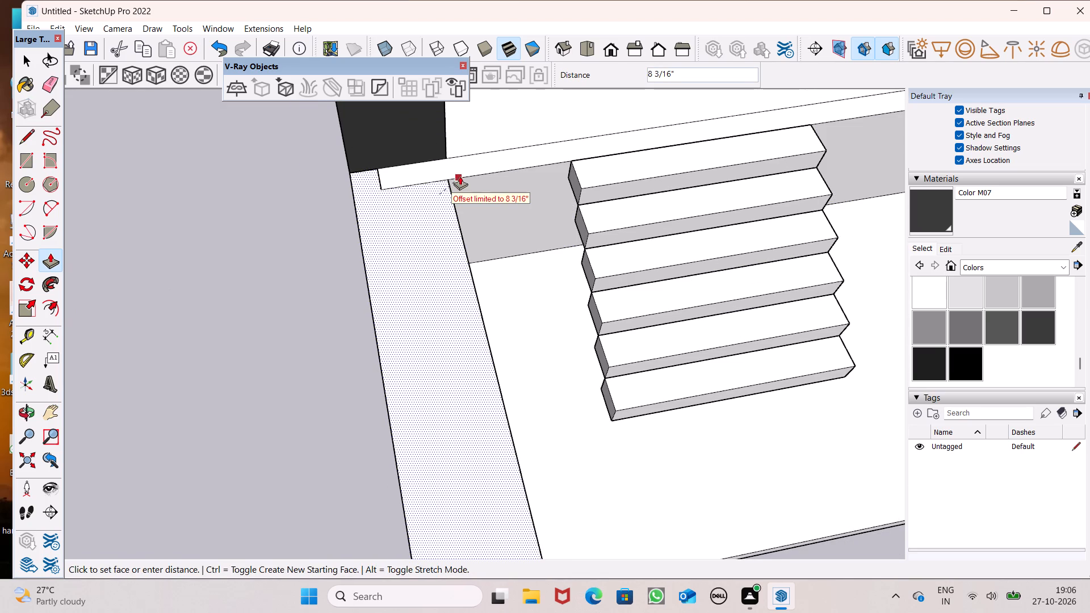
{"action": "left_click_drag", "start_coordinate": [460, 176], "coordinate": [463, 174]}
{"action": "scroll", "coordinate": [431, 189], "scroll_direction": "down", "scroll_amount": 8}
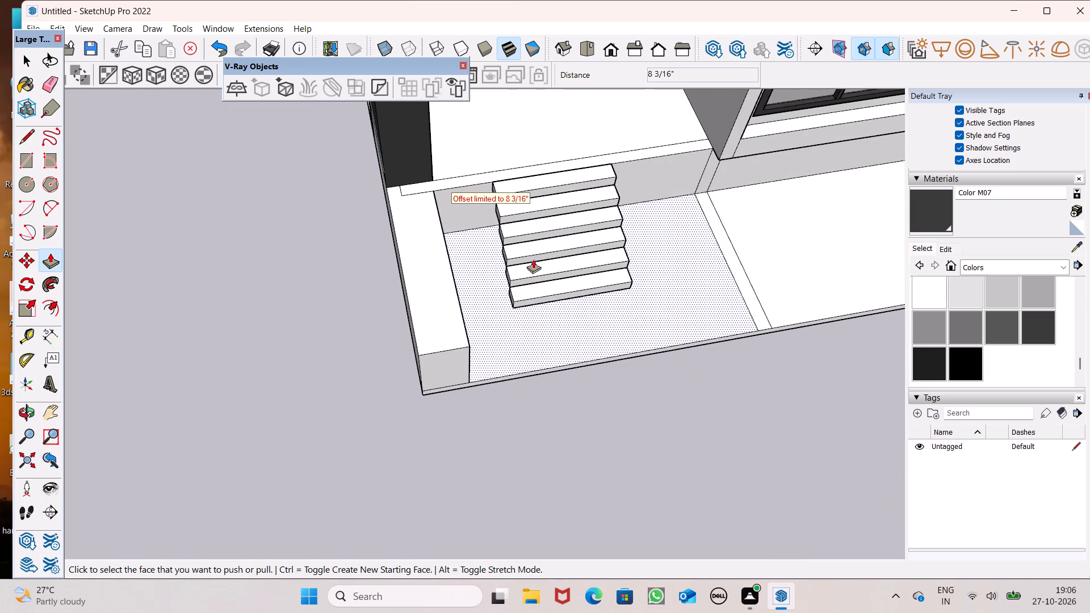
Erase the short leftover edge between the low side wall's top and the plinth top beside the dark corner column.
{"action": "middle_click_drag", "start_coordinate": [460, 296], "coordinate": [624, 188]}
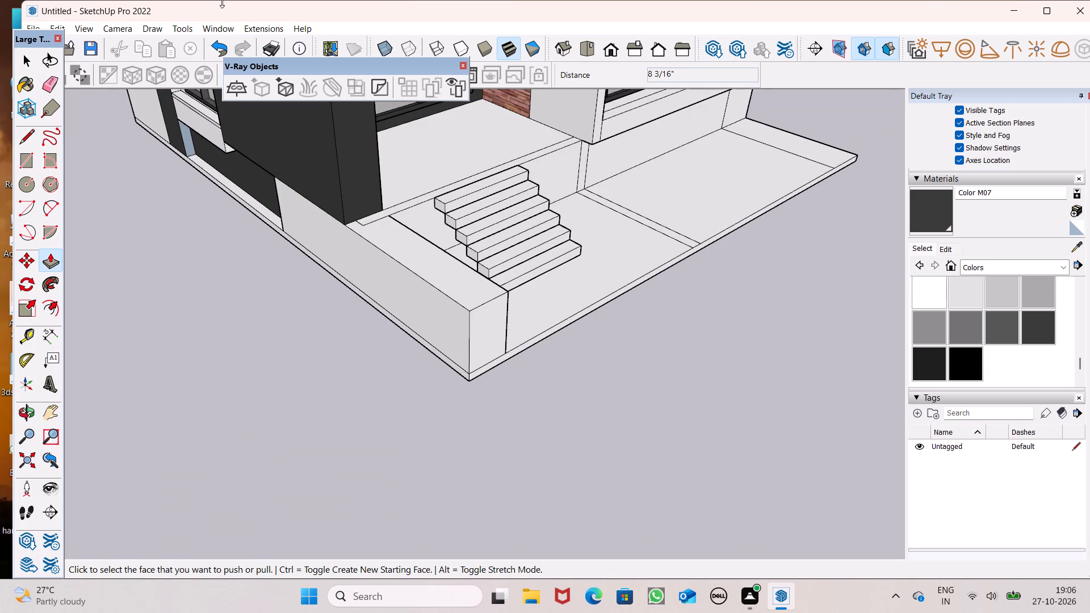
{"action": "left_click", "coordinate": [41, 79]}
{"action": "scroll", "coordinate": [292, 162], "scroll_direction": "up", "scroll_amount": 6}
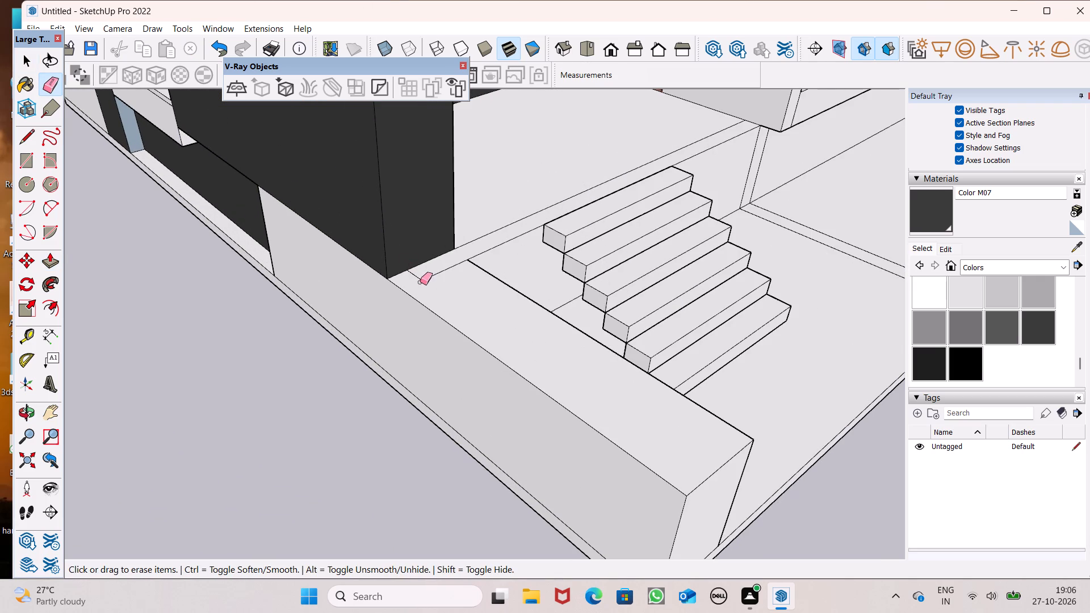
{"action": "left_click_drag", "start_coordinate": [417, 278], "coordinate": [427, 279]}
{"action": "scroll", "coordinate": [392, 264], "scroll_direction": "down", "scroll_amount": 4}
{"action": "middle_click_drag", "start_coordinate": [428, 260], "coordinate": [284, 260]}
{"action": "scroll", "coordinate": [98, 231], "scroll_direction": "down", "scroll_amount": 5}
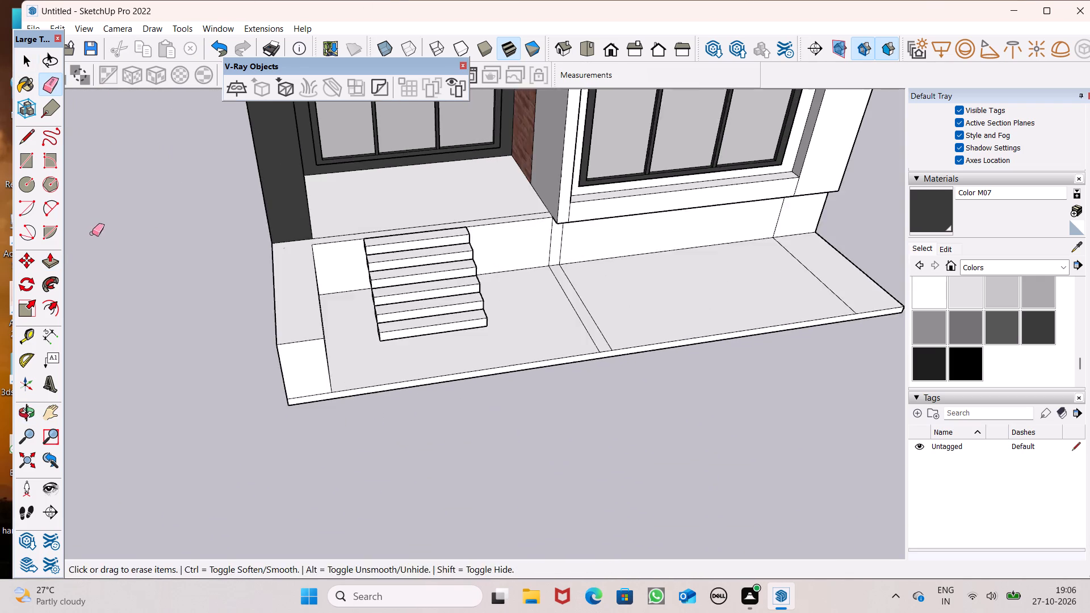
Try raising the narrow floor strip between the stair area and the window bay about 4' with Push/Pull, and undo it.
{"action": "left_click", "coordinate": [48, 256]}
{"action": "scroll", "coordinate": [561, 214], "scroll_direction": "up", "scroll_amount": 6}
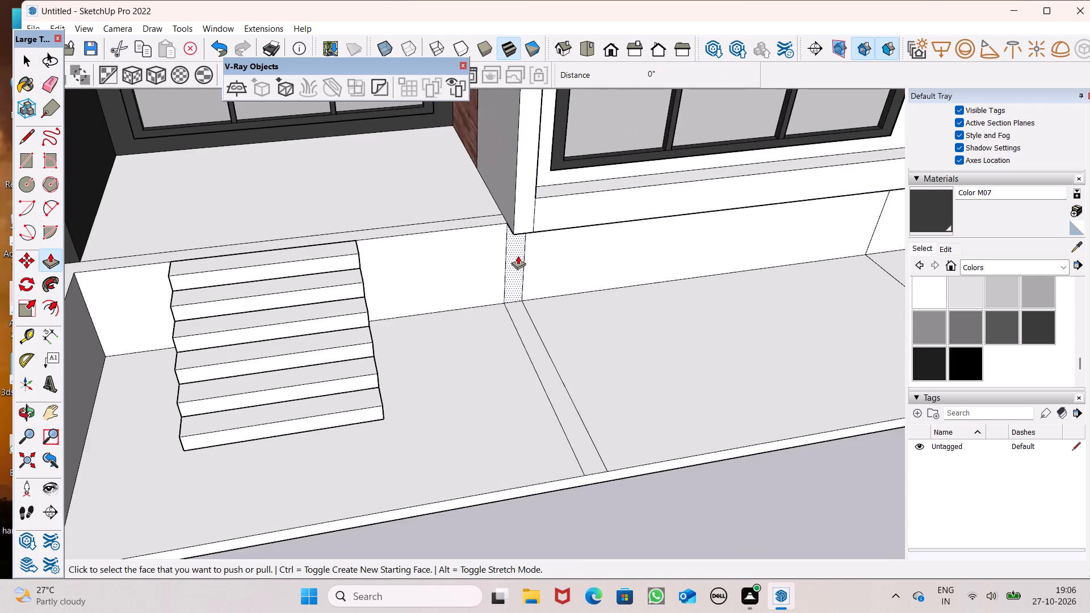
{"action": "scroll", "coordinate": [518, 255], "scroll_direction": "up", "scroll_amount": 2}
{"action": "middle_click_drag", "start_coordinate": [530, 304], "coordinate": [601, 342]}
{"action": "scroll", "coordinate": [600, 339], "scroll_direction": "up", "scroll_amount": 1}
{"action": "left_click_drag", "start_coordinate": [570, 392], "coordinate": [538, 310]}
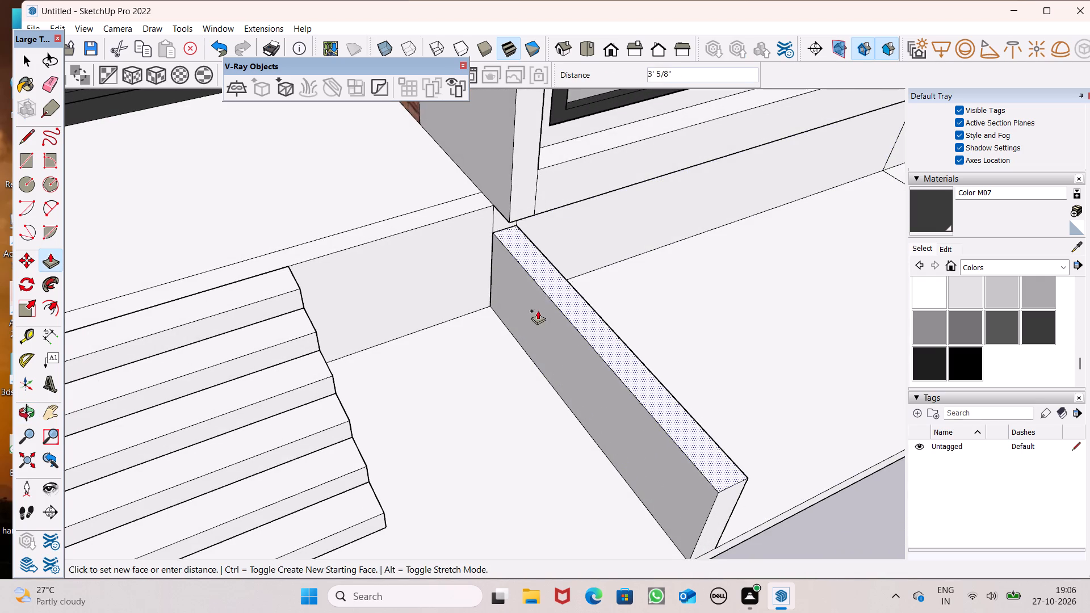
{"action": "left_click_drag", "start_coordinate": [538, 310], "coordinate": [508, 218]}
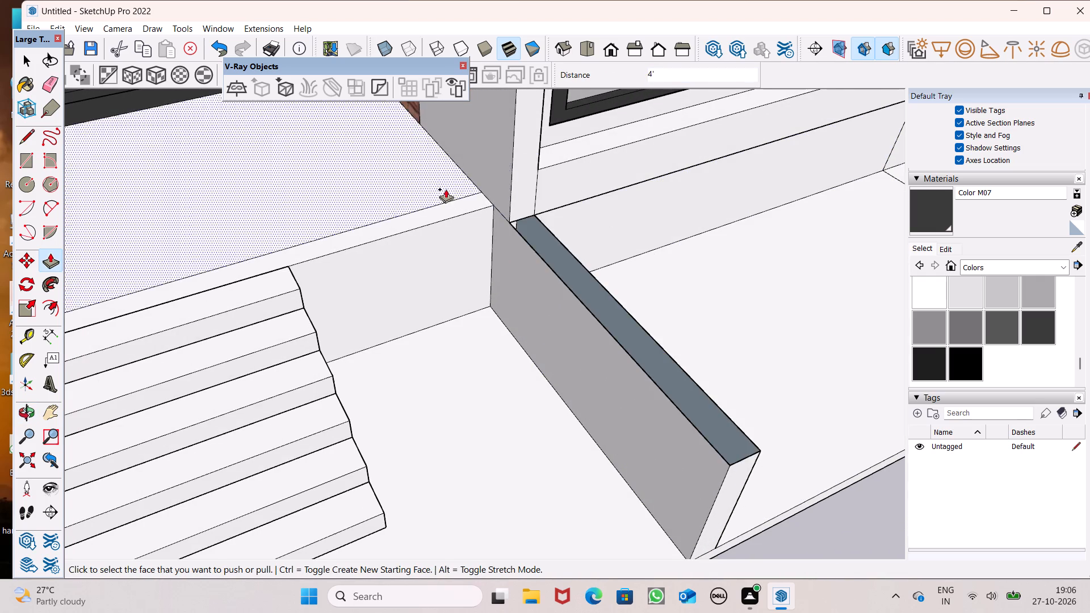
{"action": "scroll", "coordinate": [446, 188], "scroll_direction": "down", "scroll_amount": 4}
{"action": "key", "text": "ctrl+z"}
Pull the narrow vertical strip on the plinth's front face out about 10' 1 3/4" with Push/Pull as a second low wall.
{"action": "middle_click_drag", "start_coordinate": [526, 263], "coordinate": [465, 12]}
{"action": "scroll", "coordinate": [464, 3], "scroll_direction": "up", "scroll_amount": 1}
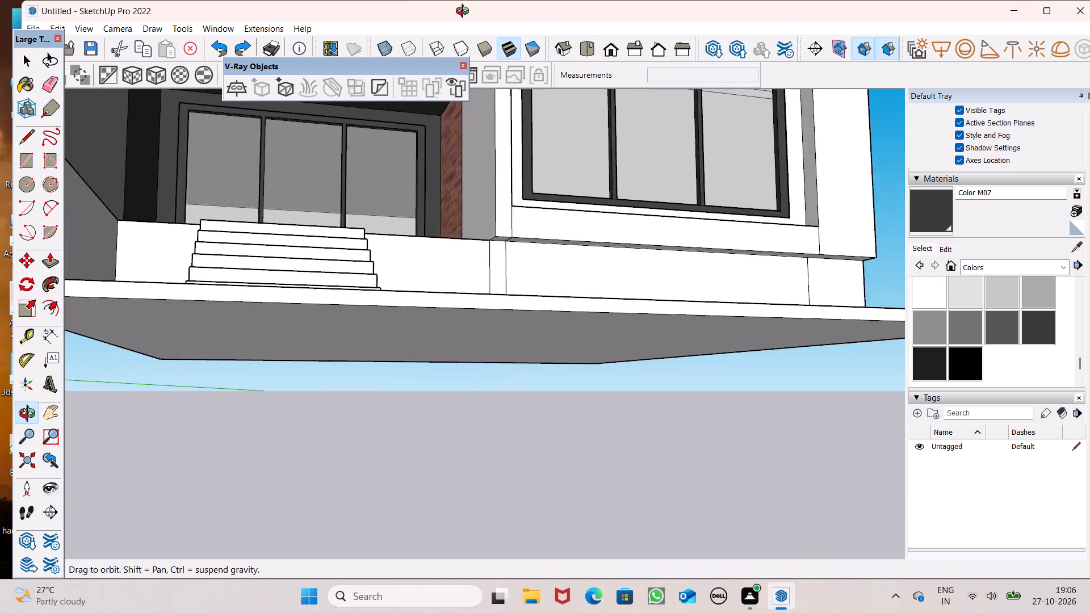
{"action": "middle_click_drag", "start_coordinate": [465, 12], "coordinate": [468, 20]}
{"action": "scroll", "coordinate": [554, 316], "scroll_direction": "up", "scroll_amount": 4}
{"action": "middle_click_drag", "start_coordinate": [563, 342], "coordinate": [681, 402]}
{"action": "scroll", "coordinate": [522, 331], "scroll_direction": "down", "scroll_amount": 3}
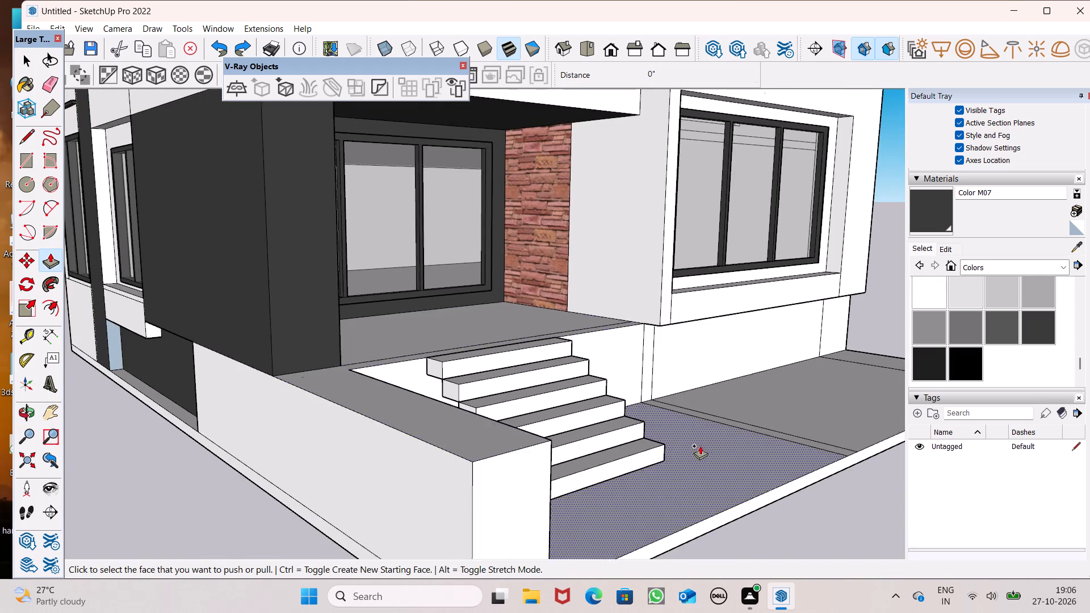
{"action": "middle_click_drag", "start_coordinate": [703, 448], "coordinate": [664, 507]}
{"action": "scroll", "coordinate": [535, 375], "scroll_direction": "down", "scroll_amount": 5}
{"action": "scroll", "coordinate": [687, 439], "scroll_direction": "up", "scroll_amount": 3}
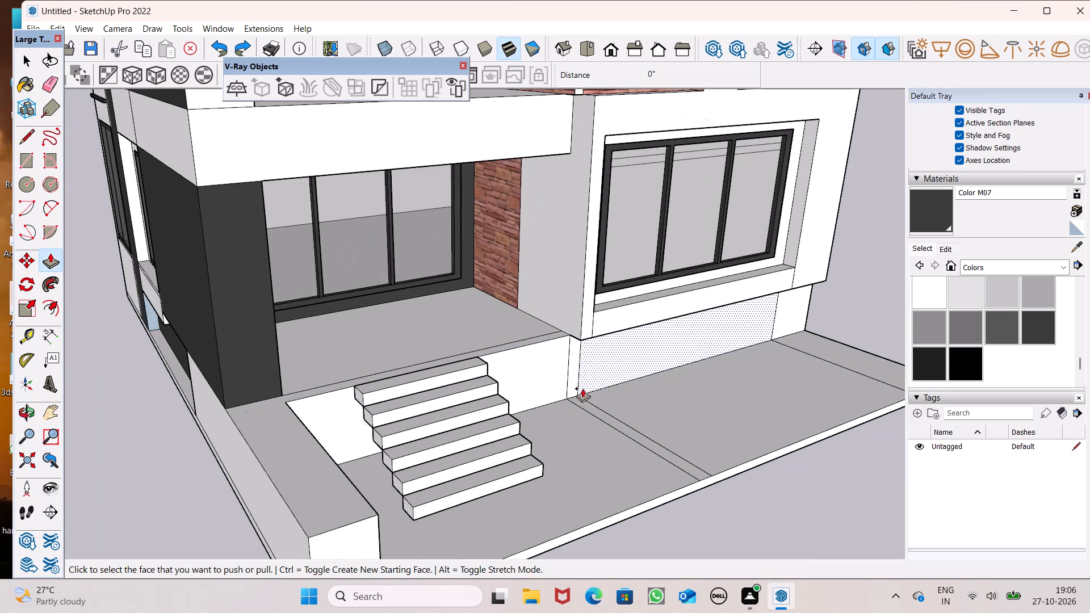
{"action": "left_click_drag", "start_coordinate": [571, 383], "coordinate": [699, 488]}
{"action": "scroll", "coordinate": [651, 437], "scroll_direction": "down", "scroll_amount": 6}
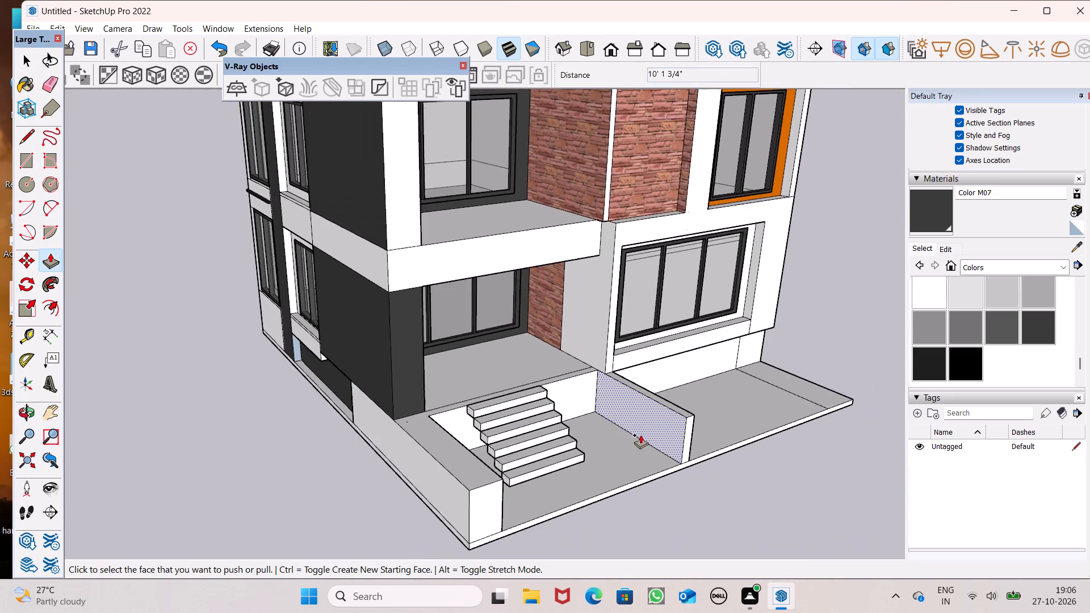
{"action": "middle_click_drag", "start_coordinate": [644, 435], "coordinate": [447, 396]}
{"action": "scroll", "coordinate": [463, 400], "scroll_direction": "up", "scroll_amount": 1}
{"action": "key", "text": "space"}
Examine the front base, with the entrance stair between its two low walls, from the front.
{"action": "scroll", "coordinate": [462, 391], "scroll_direction": "down", "scroll_amount": 4}
{"action": "scroll", "coordinate": [550, 381], "scroll_direction": "up", "scroll_amount": 1}
{"action": "middle_click_drag", "start_coordinate": [550, 381], "coordinate": [593, 435]}
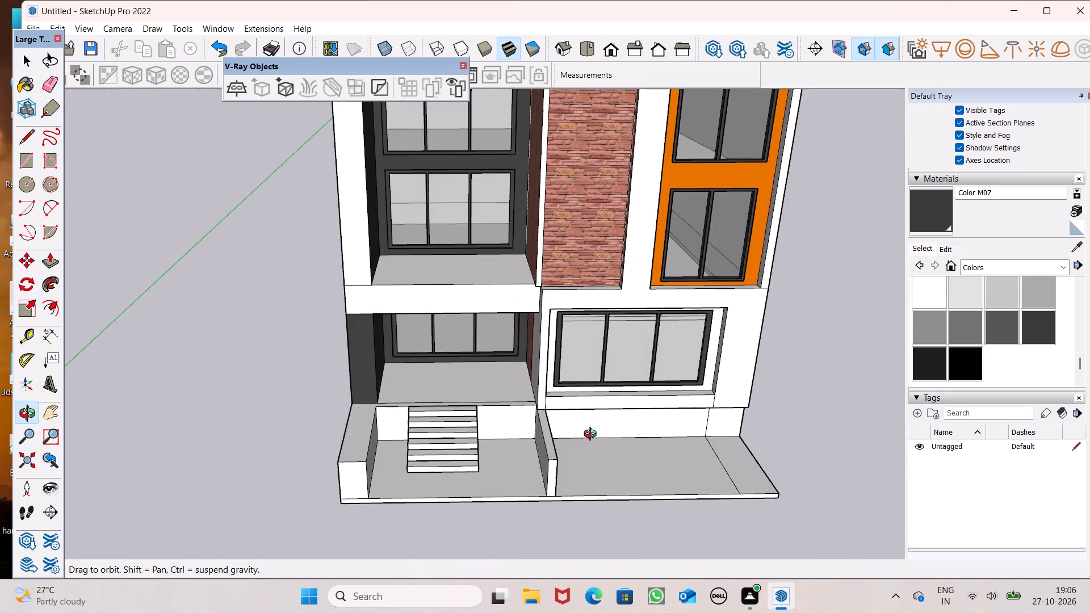
{"action": "middle_click_drag", "start_coordinate": [593, 435], "coordinate": [606, 430]}
{"action": "scroll", "coordinate": [606, 430], "scroll_direction": "up", "scroll_amount": 1}
{"action": "scroll", "coordinate": [600, 335], "scroll_direction": "down", "scroll_amount": 2}
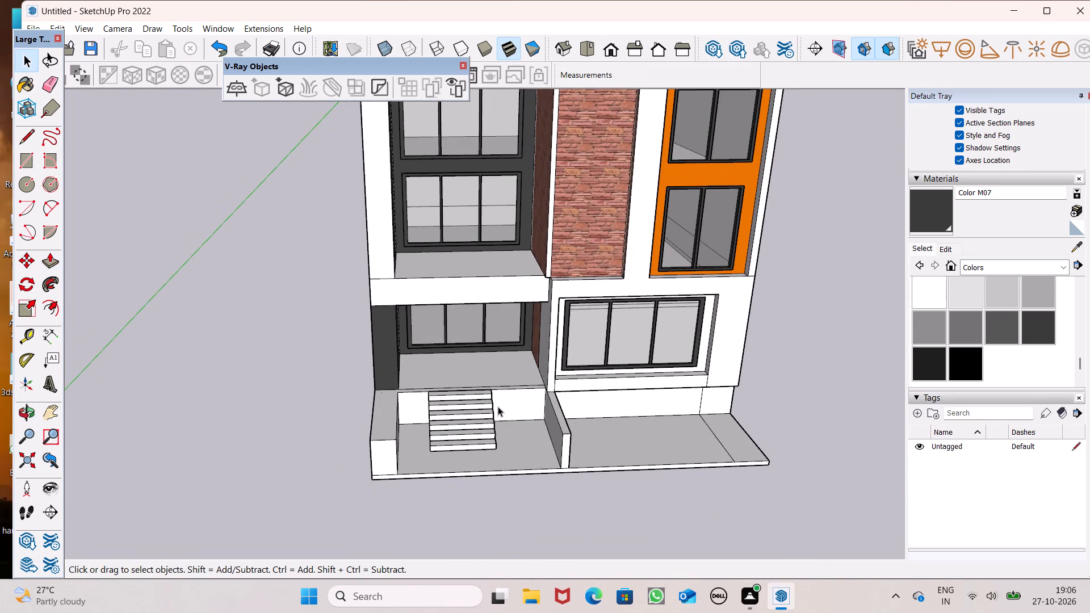
{"action": "middle_click", "coordinate": [498, 406]}
{"action": "scroll", "coordinate": [498, 406], "scroll_direction": "up", "scroll_amount": 1}
Widen the entrance stair group along the red axis with Scale until it reaches the low outer side wall.
{"action": "left_click", "coordinate": [445, 446]}
{"action": "middle_click_drag", "start_coordinate": [418, 467], "coordinate": [368, 465]}
{"action": "scroll", "coordinate": [418, 467], "scroll_direction": "up", "scroll_amount": 4}
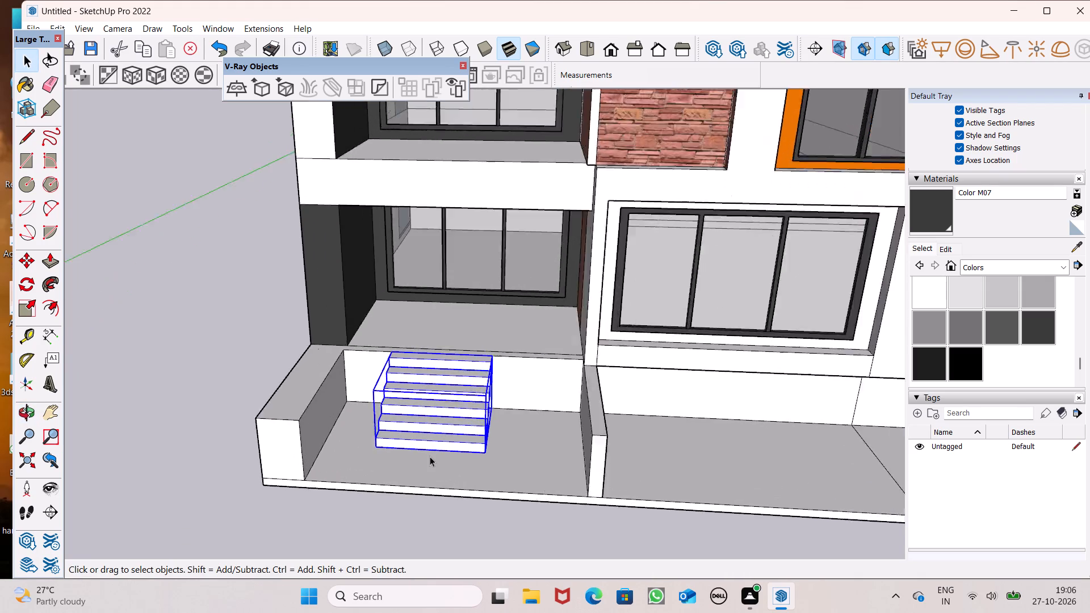
{"action": "scroll", "coordinate": [430, 456], "scroll_direction": "up", "scroll_amount": 3}
{"action": "middle_click_drag", "start_coordinate": [502, 468], "coordinate": [341, 475]}
{"action": "right_click", "coordinate": [320, 355]}
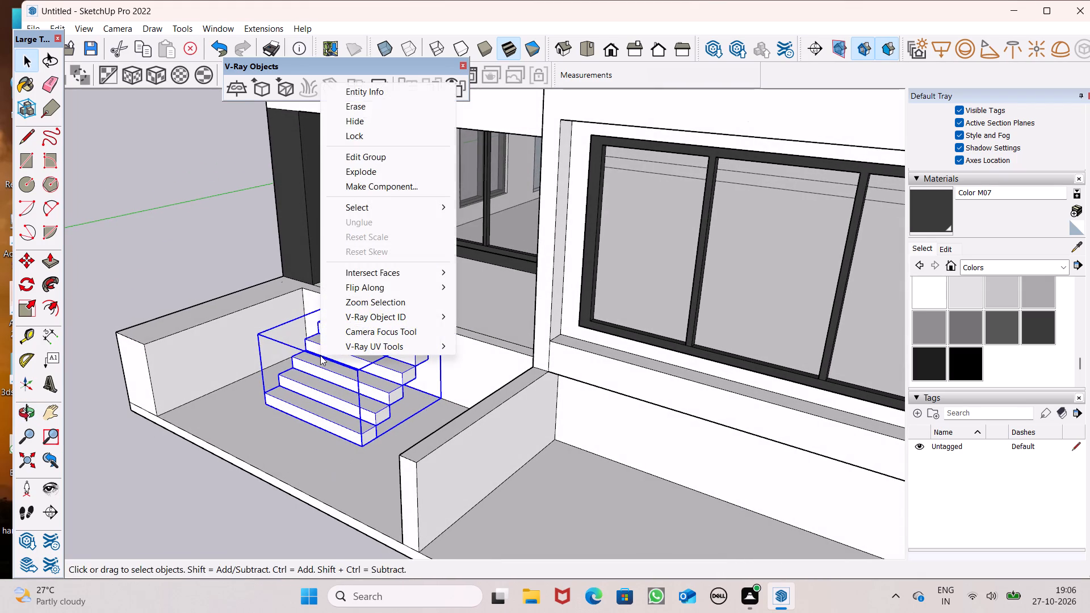
{"action": "left_click", "coordinate": [363, 404]}
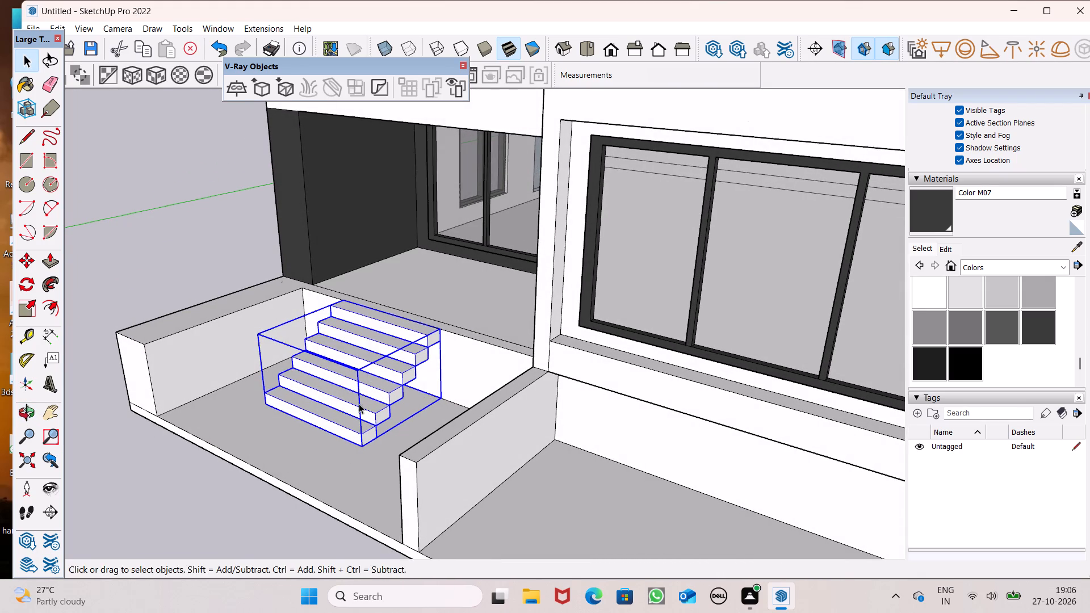
{"action": "scroll", "coordinate": [359, 402], "scroll_direction": "down", "scroll_amount": 2}
{"action": "middle_click_drag", "start_coordinate": [364, 404], "coordinate": [449, 422]}
{"action": "scroll", "coordinate": [449, 422], "scroll_direction": "up", "scroll_amount": 1}
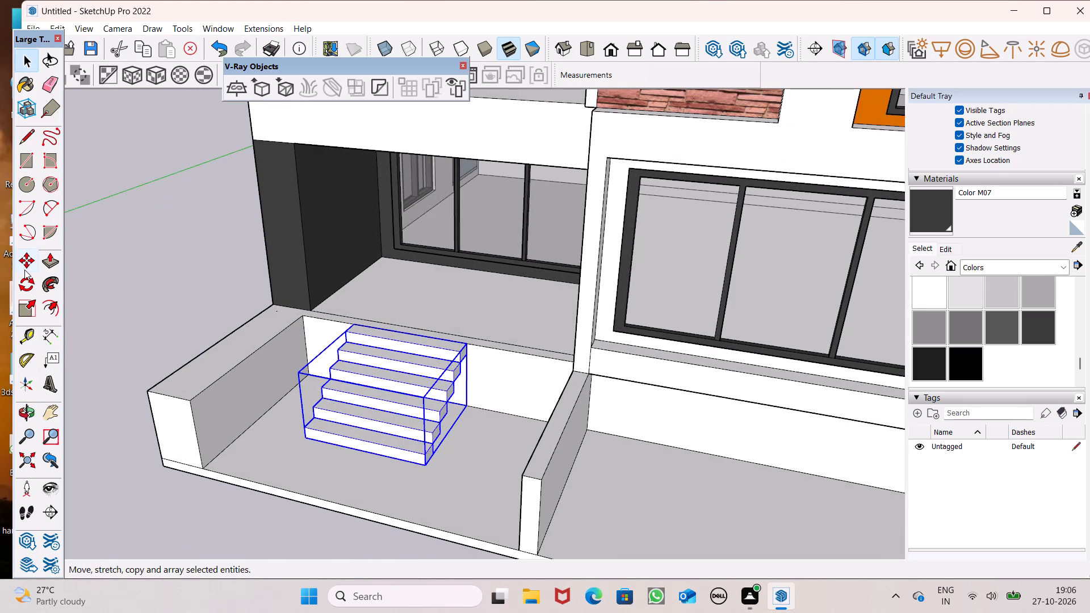
{"action": "left_click", "coordinate": [20, 302]}
{"action": "middle_click_drag", "start_coordinate": [192, 397], "coordinate": [559, 405]}
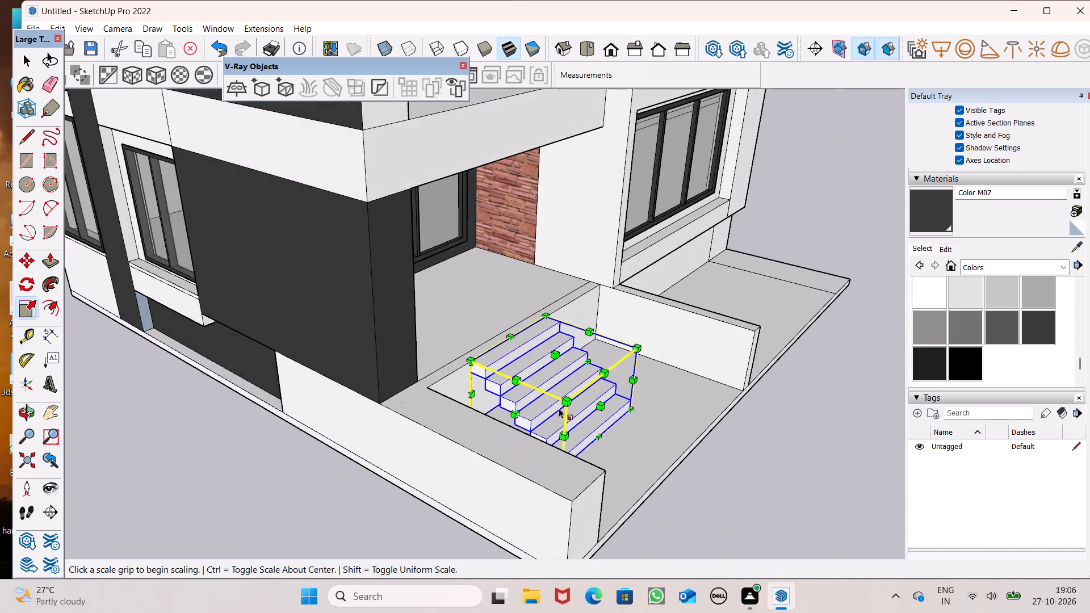
{"action": "scroll", "coordinate": [534, 440], "scroll_direction": "up", "scroll_amount": 6}
{"action": "left_click_drag", "start_coordinate": [501, 398], "coordinate": [454, 421]}
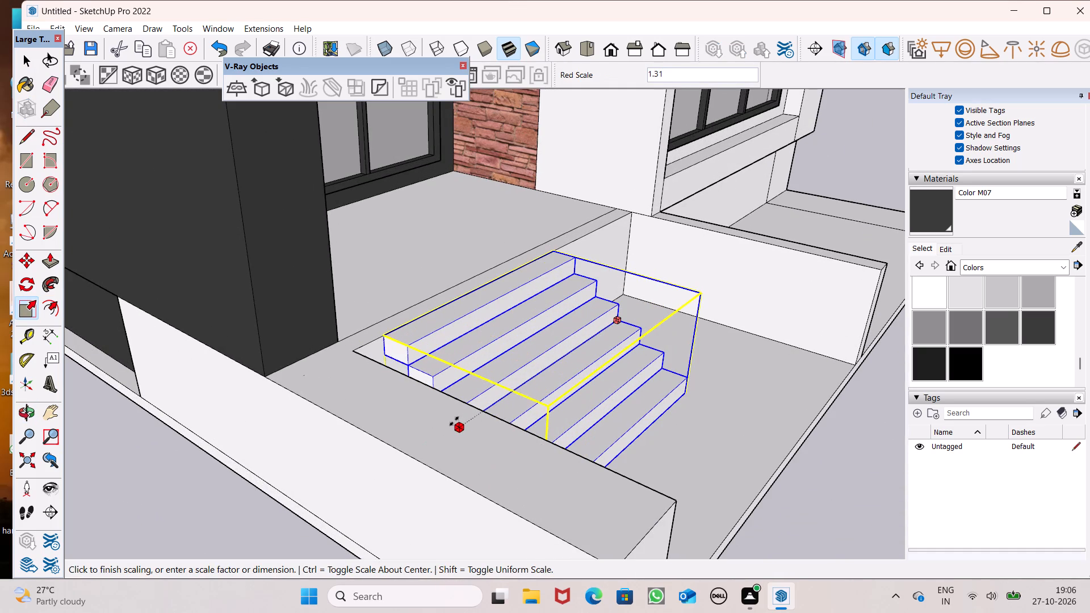
{"action": "left_click_drag", "start_coordinate": [454, 421], "coordinate": [424, 434]}
{"action": "scroll", "coordinate": [505, 341], "scroll_direction": "down", "scroll_amount": 4}
{"action": "key", "text": "space"}
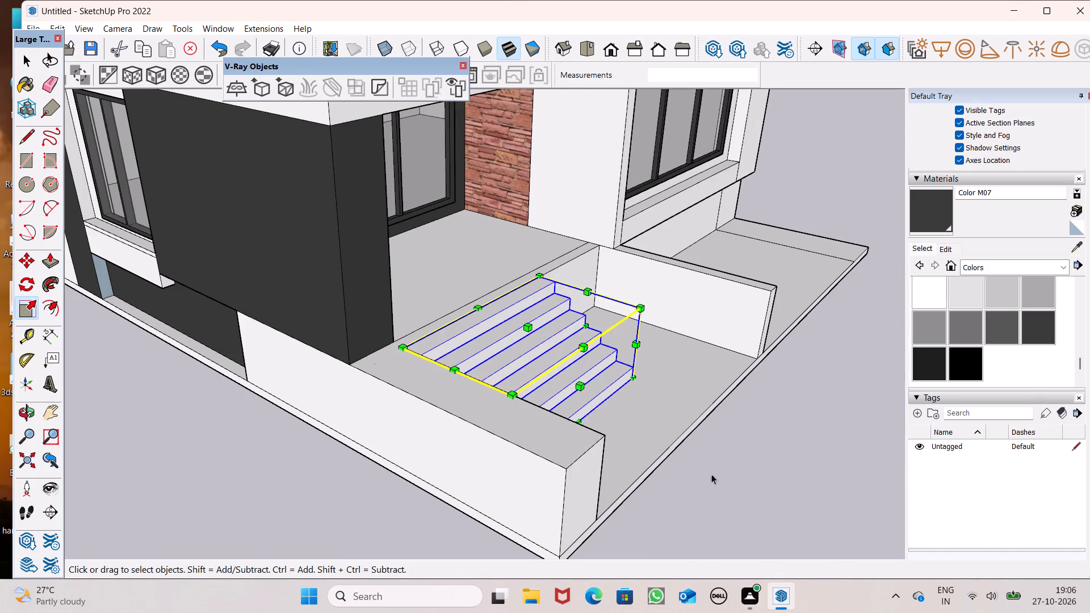
{"action": "left_click", "coordinate": [751, 494]}
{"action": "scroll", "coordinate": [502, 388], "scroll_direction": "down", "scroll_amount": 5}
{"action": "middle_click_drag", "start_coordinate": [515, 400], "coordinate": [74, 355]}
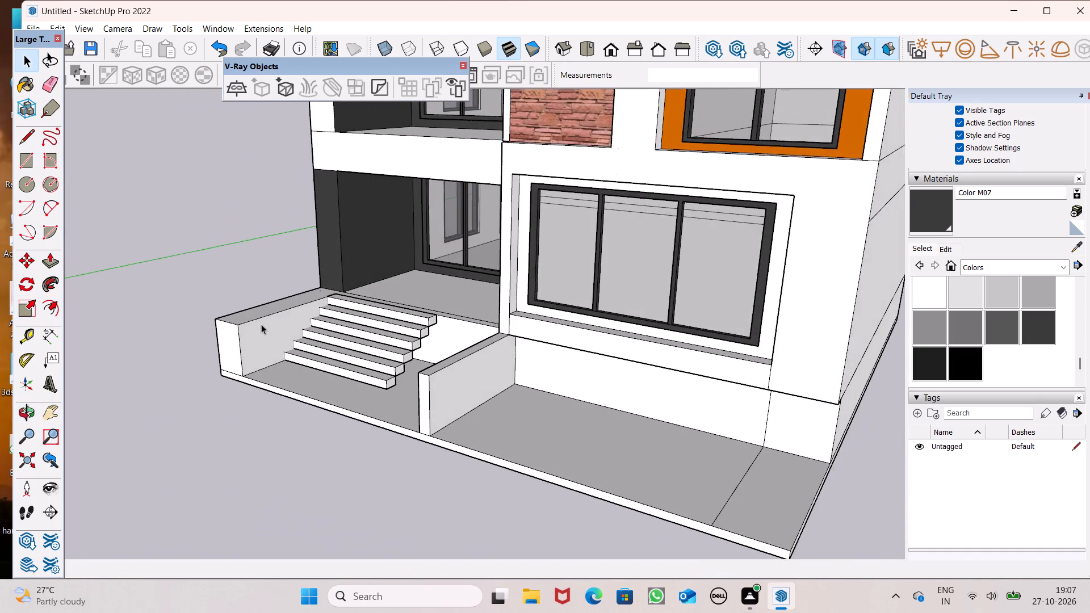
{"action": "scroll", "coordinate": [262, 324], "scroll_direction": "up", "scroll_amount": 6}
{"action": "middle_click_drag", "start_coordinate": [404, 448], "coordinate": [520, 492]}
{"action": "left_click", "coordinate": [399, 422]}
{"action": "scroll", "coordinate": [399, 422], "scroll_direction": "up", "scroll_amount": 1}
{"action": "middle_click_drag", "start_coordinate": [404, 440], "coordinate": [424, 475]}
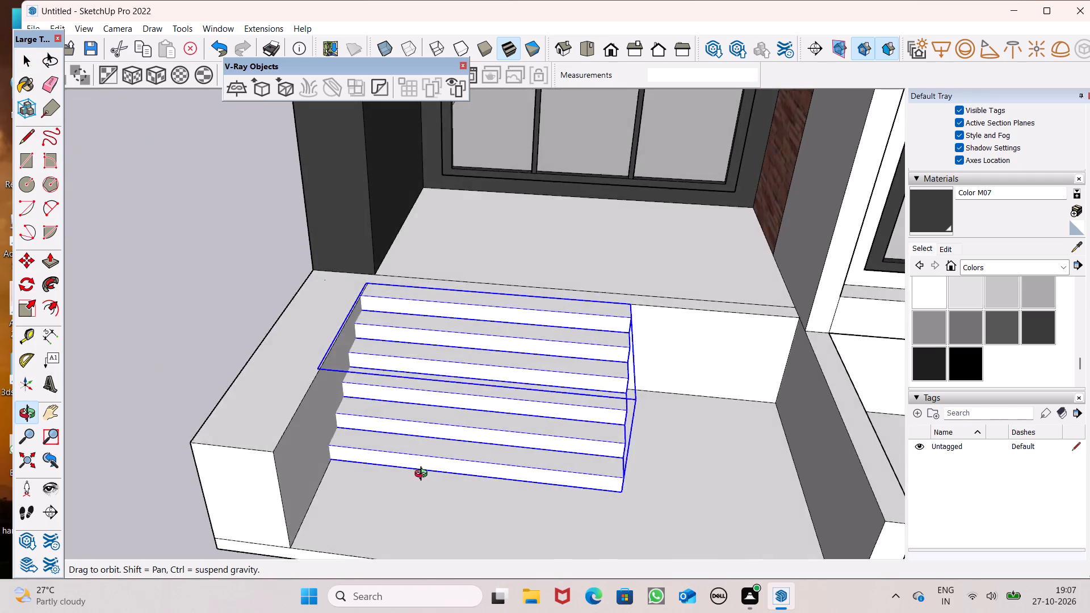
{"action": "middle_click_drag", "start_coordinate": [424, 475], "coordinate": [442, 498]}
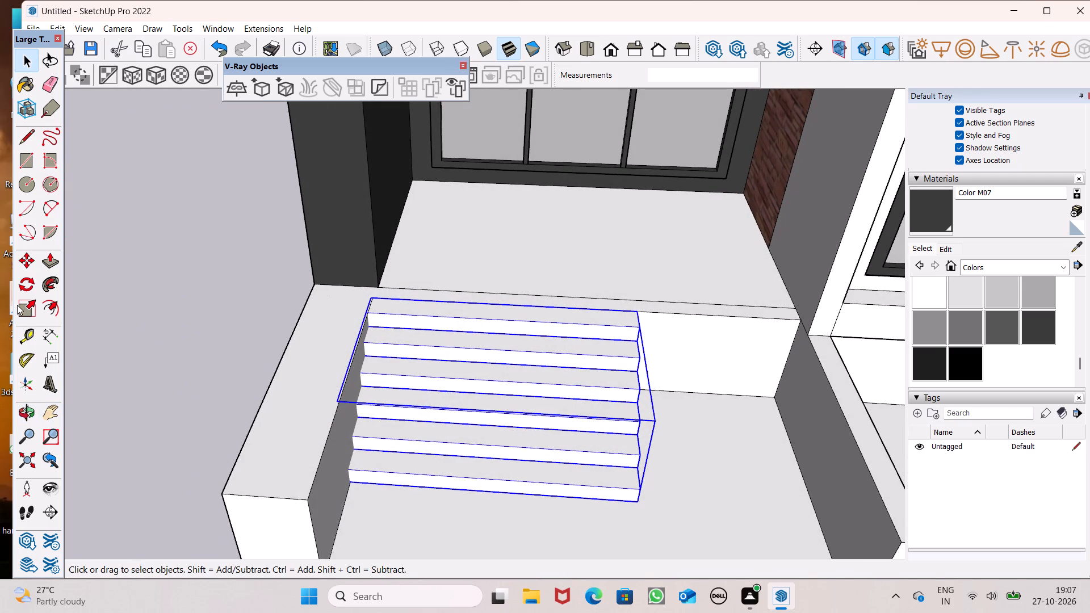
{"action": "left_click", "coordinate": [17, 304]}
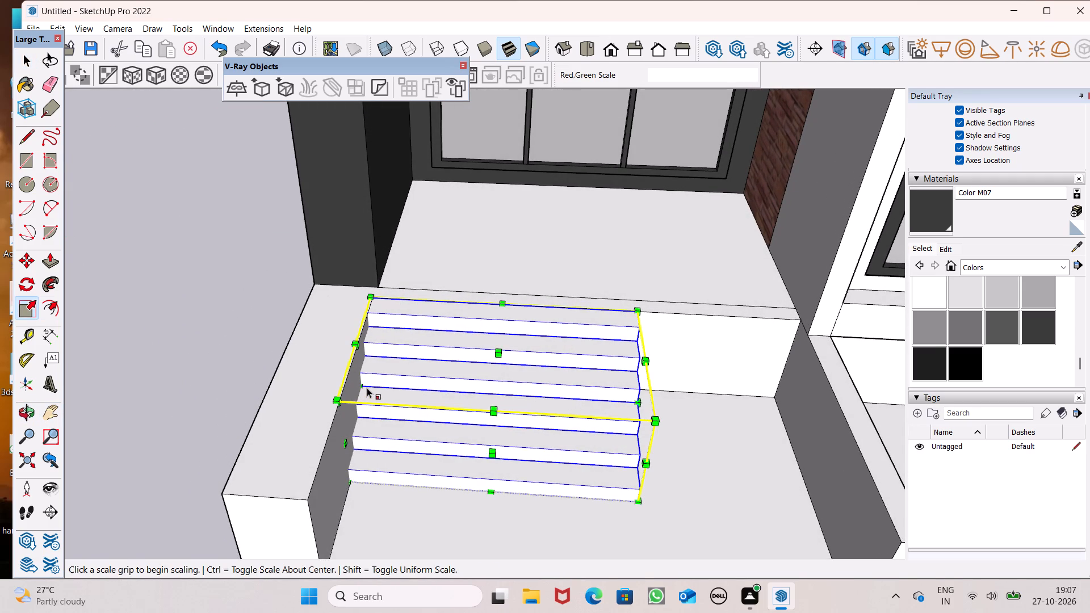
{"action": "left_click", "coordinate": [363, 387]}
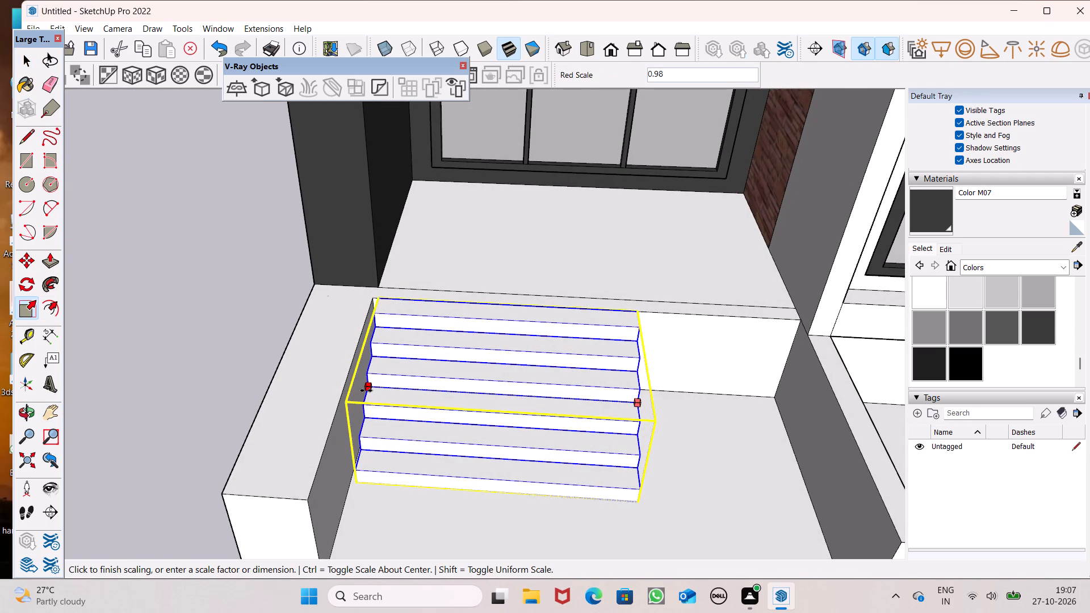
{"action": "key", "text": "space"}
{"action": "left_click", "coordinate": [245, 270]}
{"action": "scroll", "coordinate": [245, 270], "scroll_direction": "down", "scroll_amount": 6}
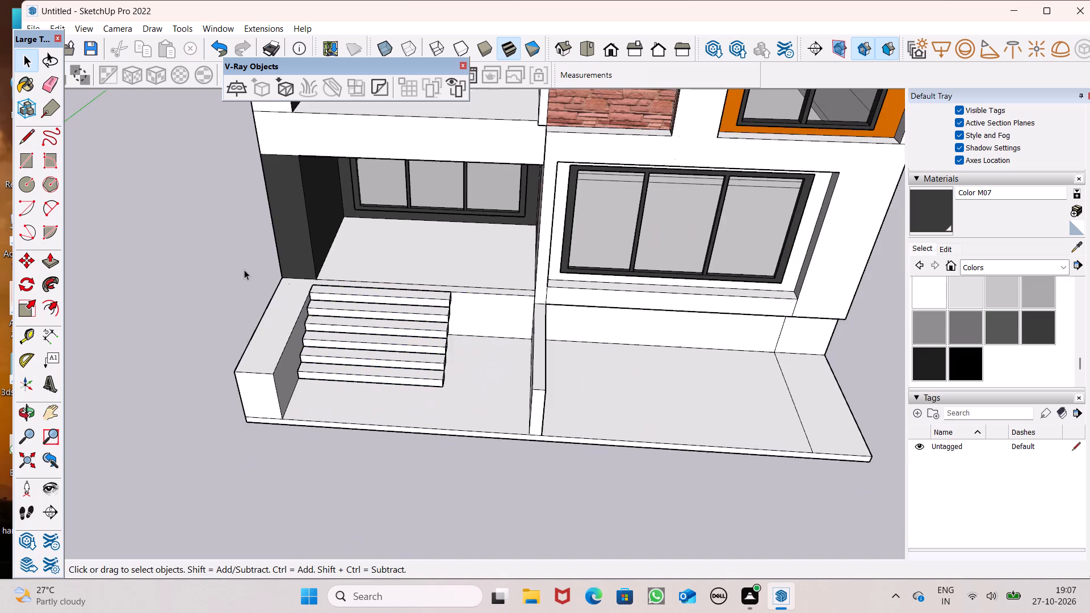
Move the entrance stair group off the front base onto the open ground in front of the building.
{"action": "middle_click_drag", "start_coordinate": [389, 388], "coordinate": [213, 335]}
{"action": "scroll", "coordinate": [414, 316], "scroll_direction": "up", "scroll_amount": 13}
{"action": "scroll", "coordinate": [417, 337], "scroll_direction": "down", "scroll_amount": 4}
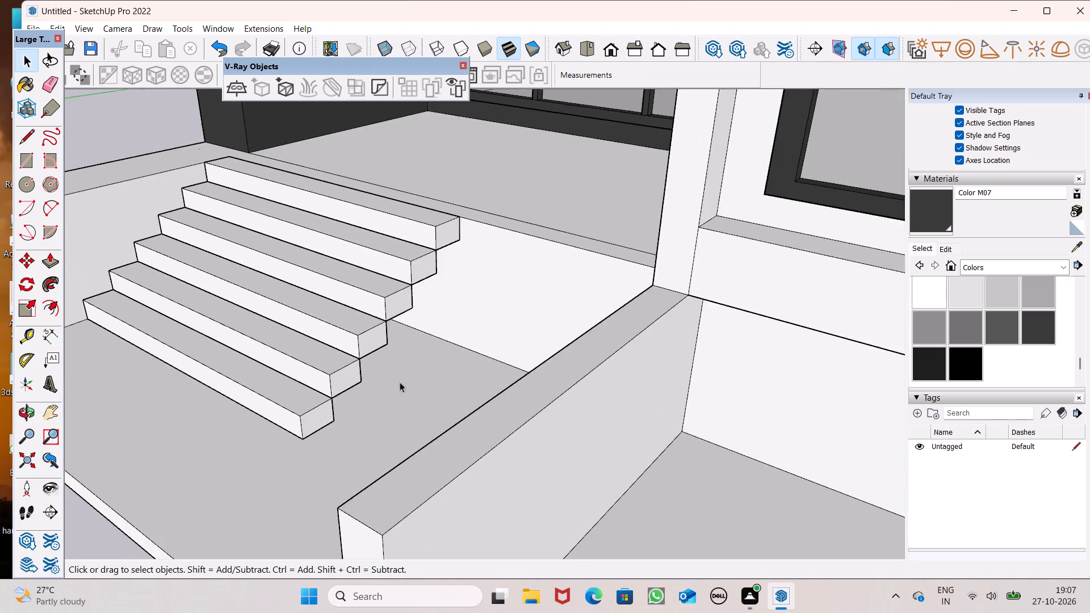
{"action": "middle_click_drag", "start_coordinate": [396, 400], "coordinate": [399, 263]}
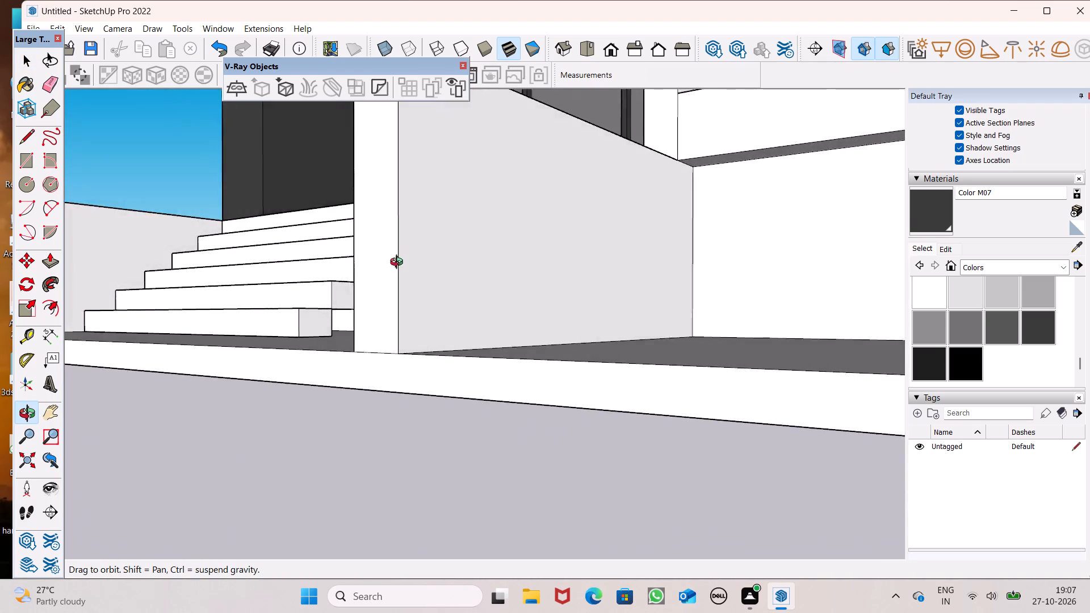
{"action": "middle_click_drag", "start_coordinate": [399, 263], "coordinate": [563, 311]}
{"action": "scroll", "coordinate": [563, 311], "scroll_direction": "up", "scroll_amount": 1}
{"action": "scroll", "coordinate": [328, 247], "scroll_direction": "down", "scroll_amount": 15}
{"action": "left_click", "coordinate": [324, 254]}
{"action": "scroll", "coordinate": [325, 247], "scroll_direction": "down", "scroll_amount": 6}
{"action": "key", "text": "m"}
{"action": "key", "text": "Return"}
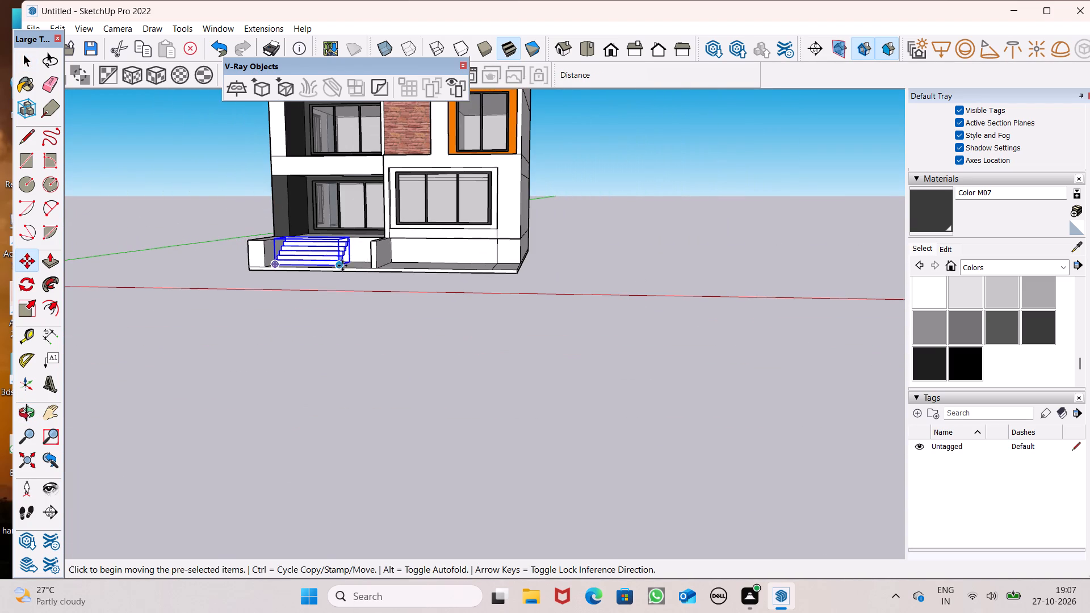
{"action": "left_click_drag", "start_coordinate": [342, 264], "coordinate": [248, 337]}
{"action": "key", "text": "space"}
{"action": "left_click", "coordinate": [345, 330]}
{"action": "scroll", "coordinate": [332, 278], "scroll_direction": "down", "scroll_amount": 4}
Explode the outer group of the moved stair.
{"action": "middle_click_drag", "start_coordinate": [338, 321], "coordinate": [322, 328]}
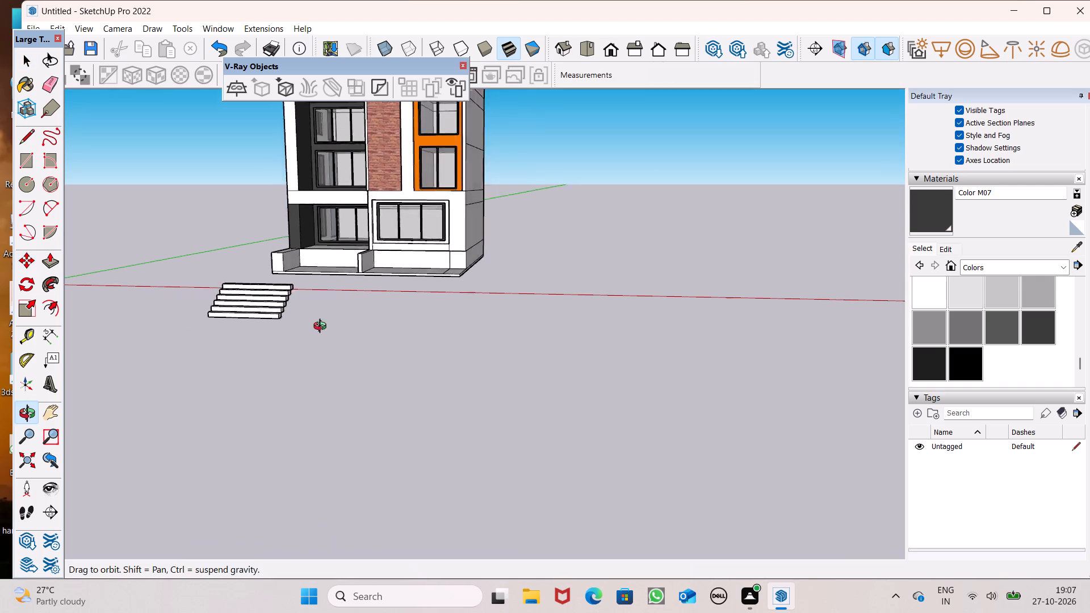
{"action": "middle_click_drag", "start_coordinate": [322, 328], "coordinate": [123, 355]}
{"action": "scroll", "coordinate": [328, 287], "scroll_direction": "down", "scroll_amount": 4}
{"action": "scroll", "coordinate": [114, 308], "scroll_direction": "up", "scroll_amount": 6}
{"action": "scroll", "coordinate": [181, 279], "scroll_direction": "up", "scroll_amount": 6}
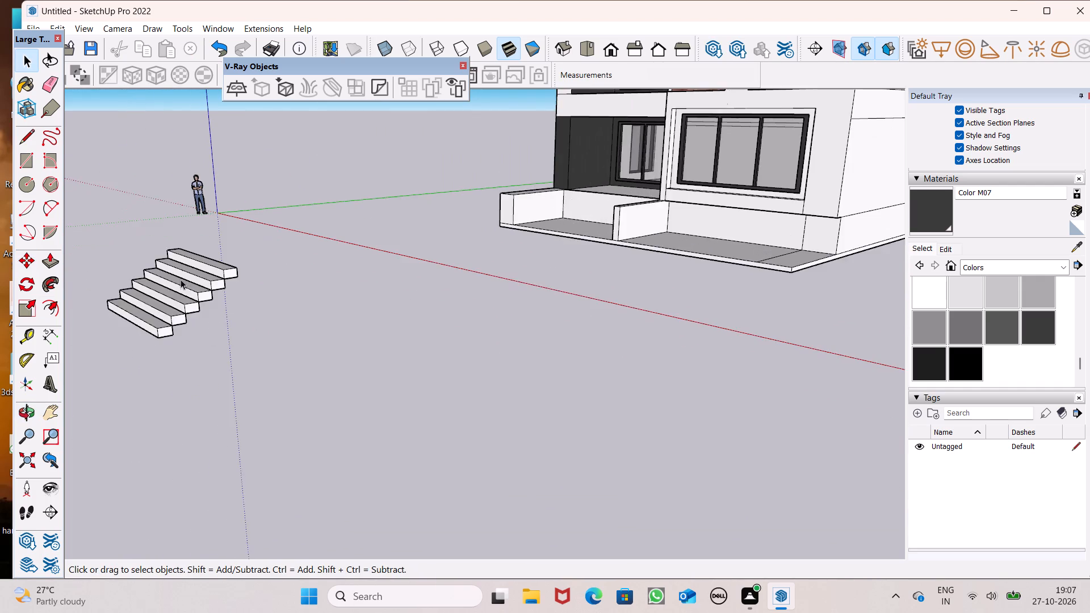
{"action": "scroll", "coordinate": [181, 279], "scroll_direction": "up", "scroll_amount": 6}
{"action": "left_click", "coordinate": [148, 343]}
{"action": "right_click", "coordinate": [149, 332]}
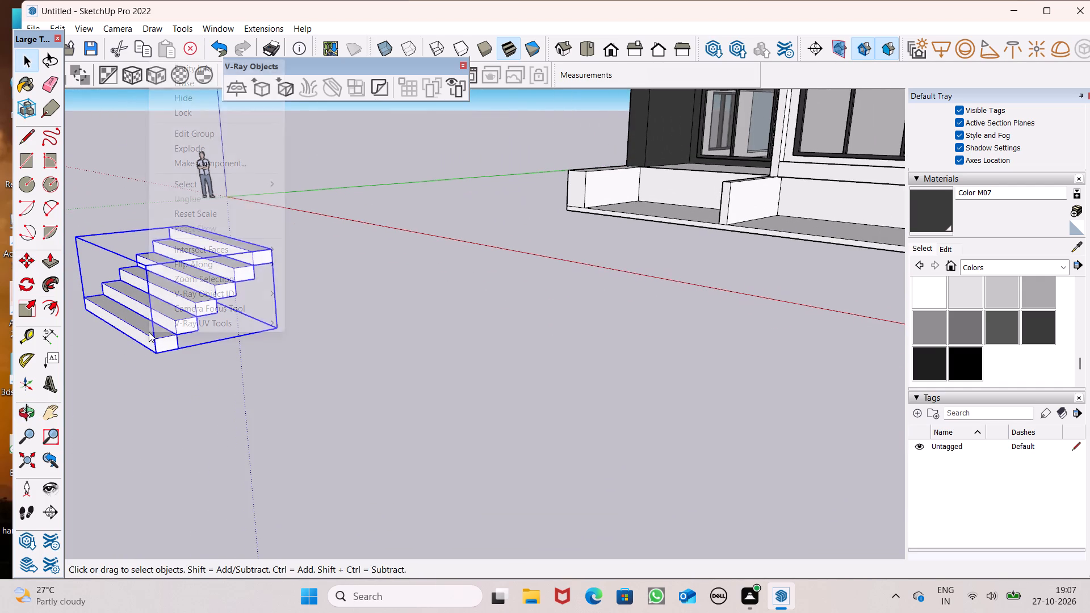
{"action": "left_click", "coordinate": [259, 142]}
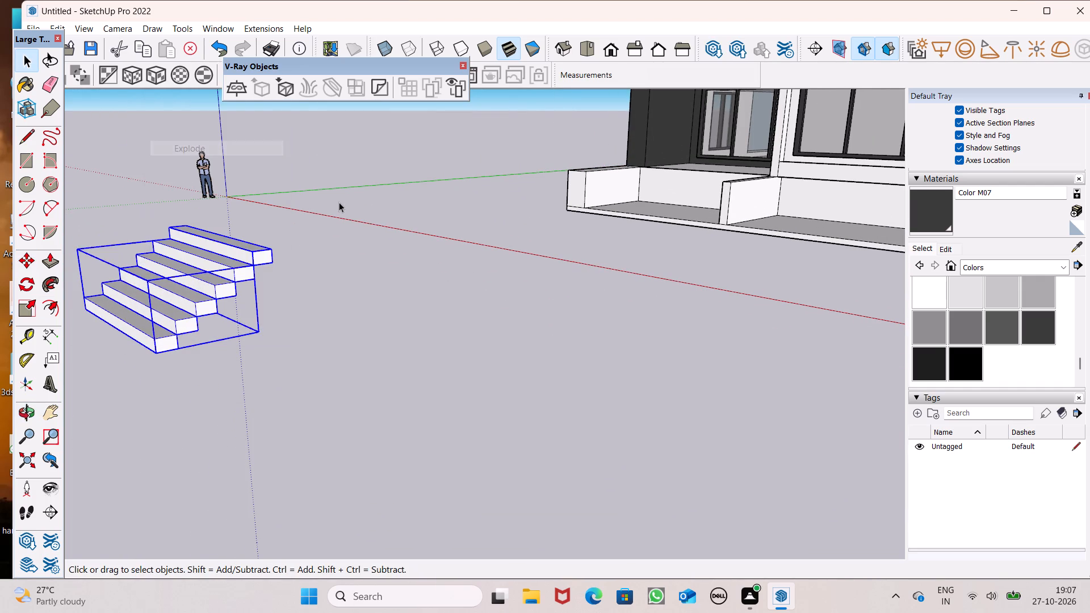
{"action": "left_click", "coordinate": [339, 203]}
Explode the remaining nested group that holds the stair's lower five steps.
{"action": "left_click", "coordinate": [205, 250]}
{"action": "right_click", "coordinate": [206, 246]}
{"action": "left_click", "coordinate": [429, 323]}
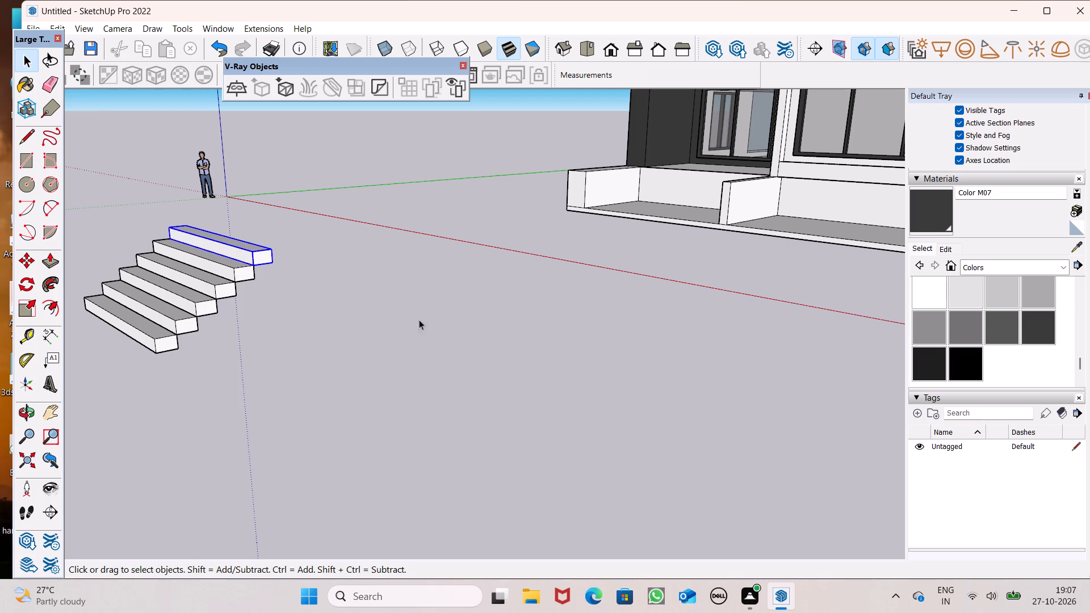
{"action": "left_click", "coordinate": [149, 334], "text": "ctrl"}
{"action": "right_click", "coordinate": [168, 314], "text": "ctrl"}
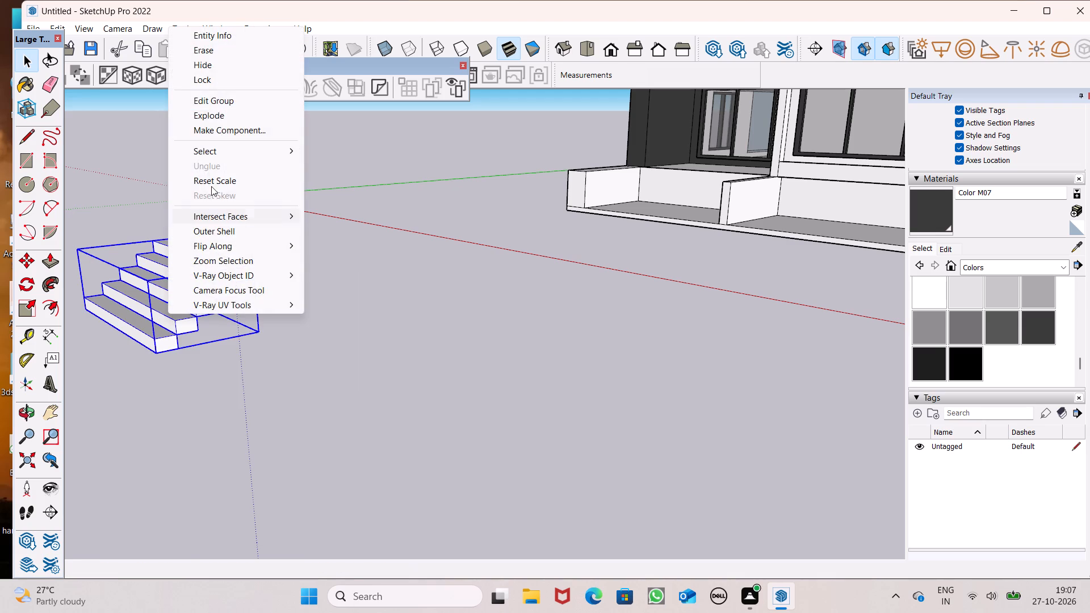
{"action": "left_click", "coordinate": [217, 116]}
{"action": "left_click", "coordinate": [303, 268]}
Select all six individual step groups of the stair and explode them together into loose geometry.
{"action": "left_click", "coordinate": [169, 337], "text": "ctrl"}
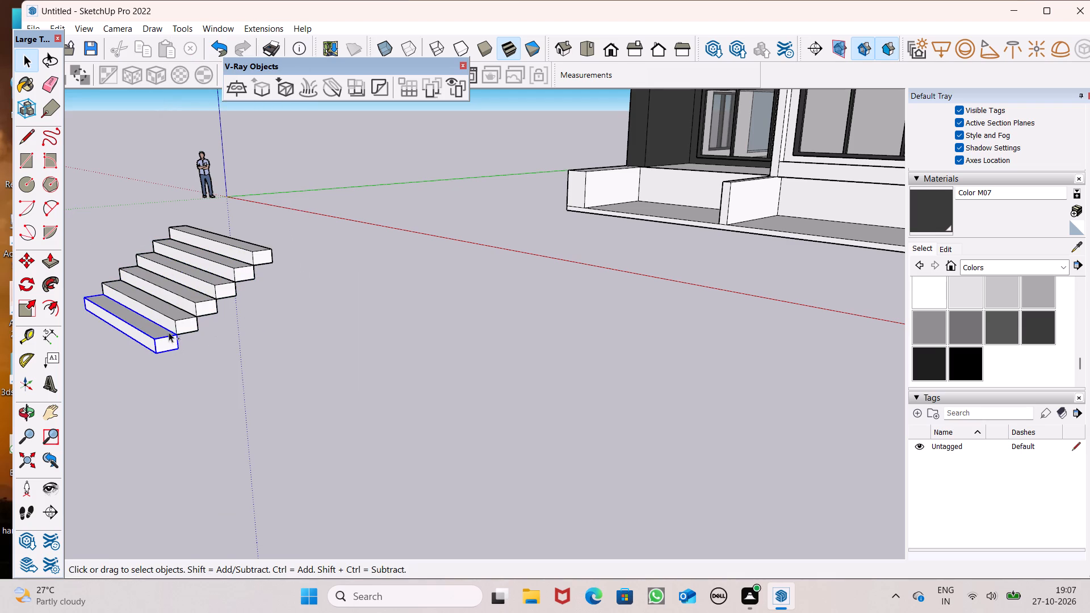
{"action": "left_click", "coordinate": [172, 317], "text": "ctrl"}
{"action": "left_click", "coordinate": [187, 299], "text": "ctrl"}
{"action": "left_click", "coordinate": [198, 278], "text": "ctrl"}
{"action": "left_click", "coordinate": [210, 259], "text": "ctrl"}
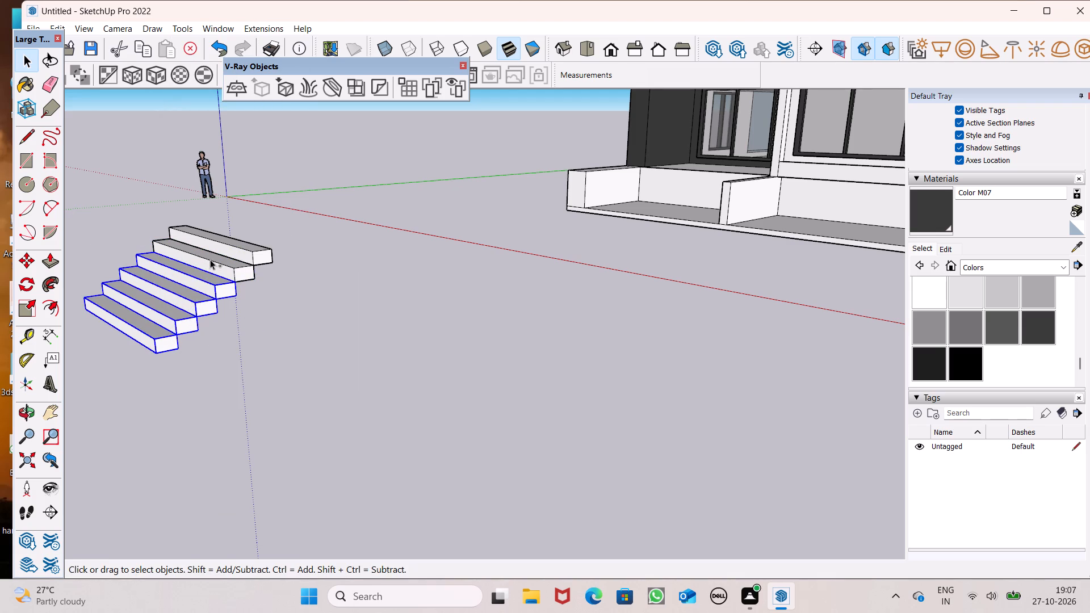
{"action": "left_click", "coordinate": [234, 243], "text": "ctrl"}
{"action": "right_click", "coordinate": [234, 242], "text": "ctrl"}
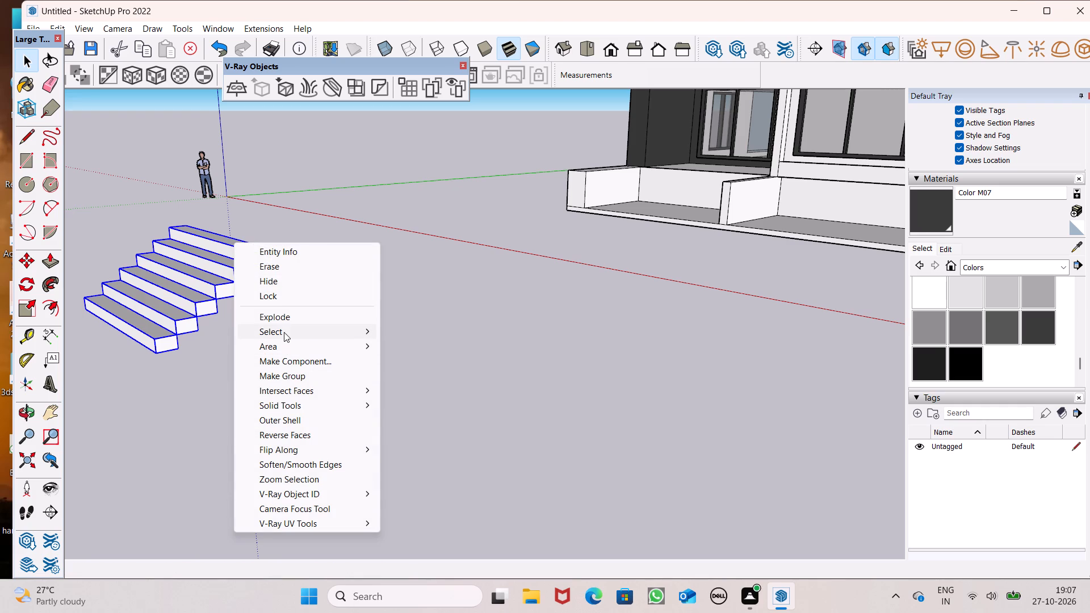
{"action": "left_click", "coordinate": [291, 321], "text": "ctrl"}
{"action": "left_click", "coordinate": [306, 343]}
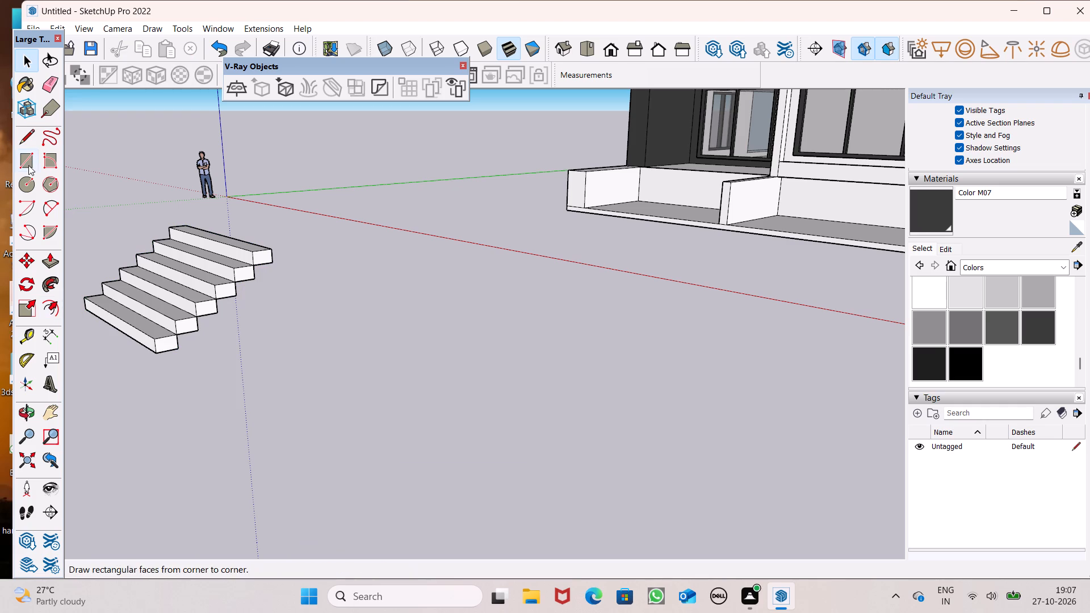
Draw two lines closing the stair's open side: about 5' along the ground from the bottom step, then about 3' 1" up to the top step.
{"action": "left_click", "coordinate": [21, 143]}
{"action": "scroll", "coordinate": [156, 370], "scroll_direction": "up", "scroll_amount": 3}
{"action": "left_click", "coordinate": [185, 339]}
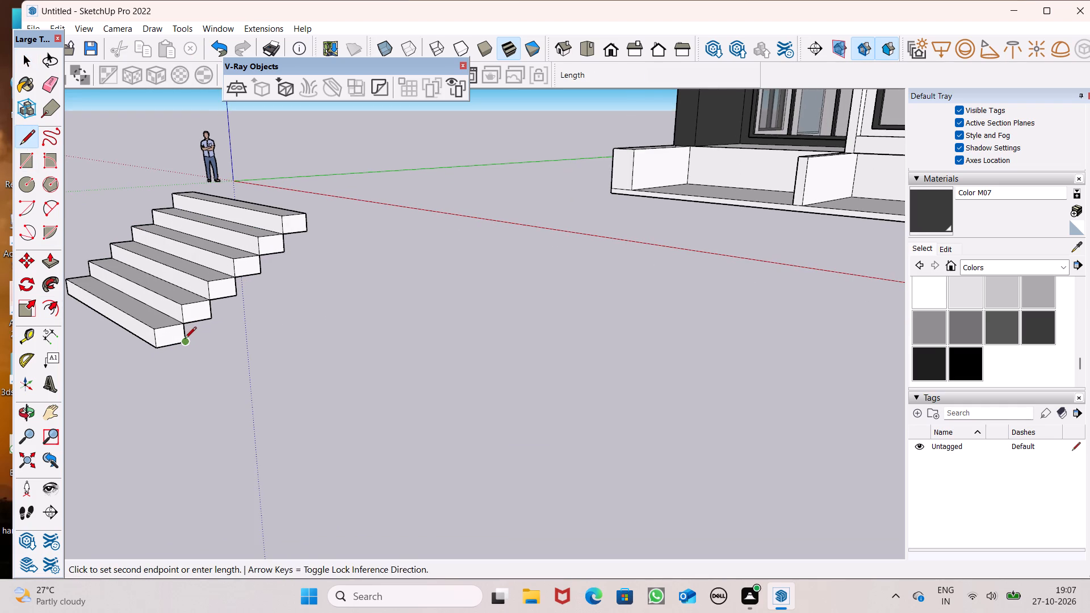
{"action": "left_click", "coordinate": [313, 322]}
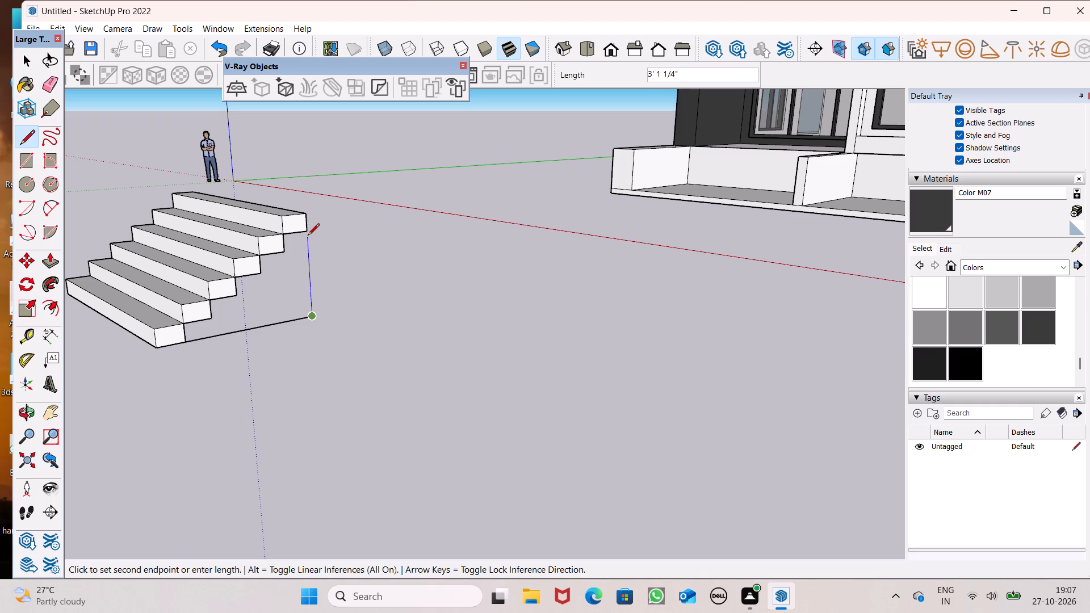
{"action": "left_click", "coordinate": [308, 232]}
{"action": "key", "text": "space"}
Push/pull the new stepped side face about 10' 4" across the stair's full width, filling the space beneath the steps.
{"action": "scroll", "coordinate": [377, 292], "scroll_direction": "down", "scroll_amount": 4}
{"action": "middle_click_drag", "start_coordinate": [197, 331], "coordinate": [707, 358]}
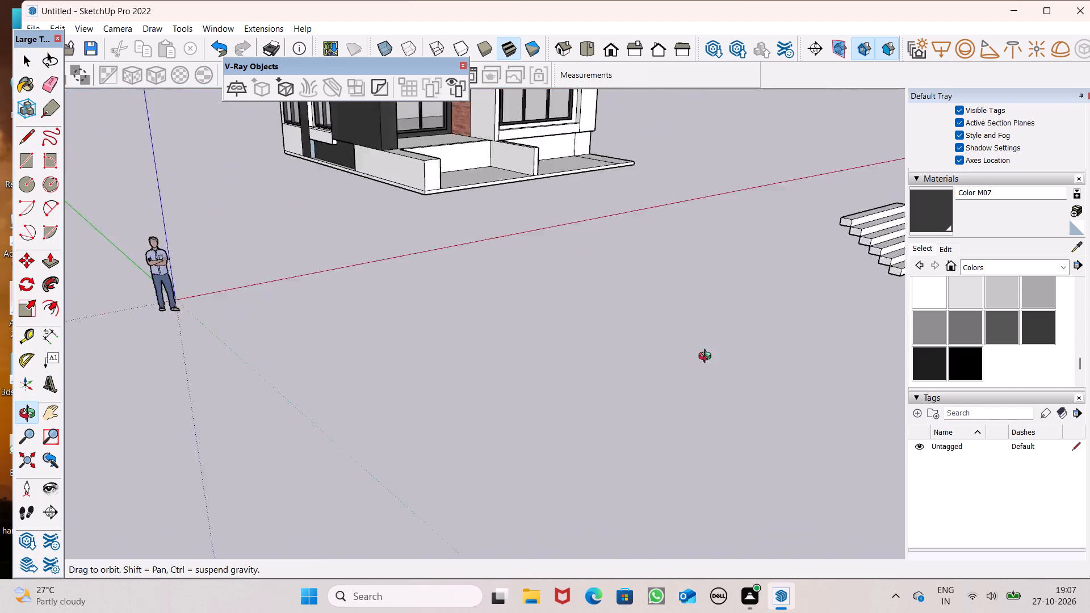
{"action": "middle_click_drag", "start_coordinate": [707, 358], "coordinate": [936, 341]}
{"action": "scroll", "coordinate": [936, 341], "scroll_direction": "up", "scroll_amount": 1}
{"action": "scroll", "coordinate": [791, 207], "scroll_direction": "up", "scroll_amount": 8}
{"action": "scroll", "coordinate": [695, 188], "scroll_direction": "up", "scroll_amount": 7}
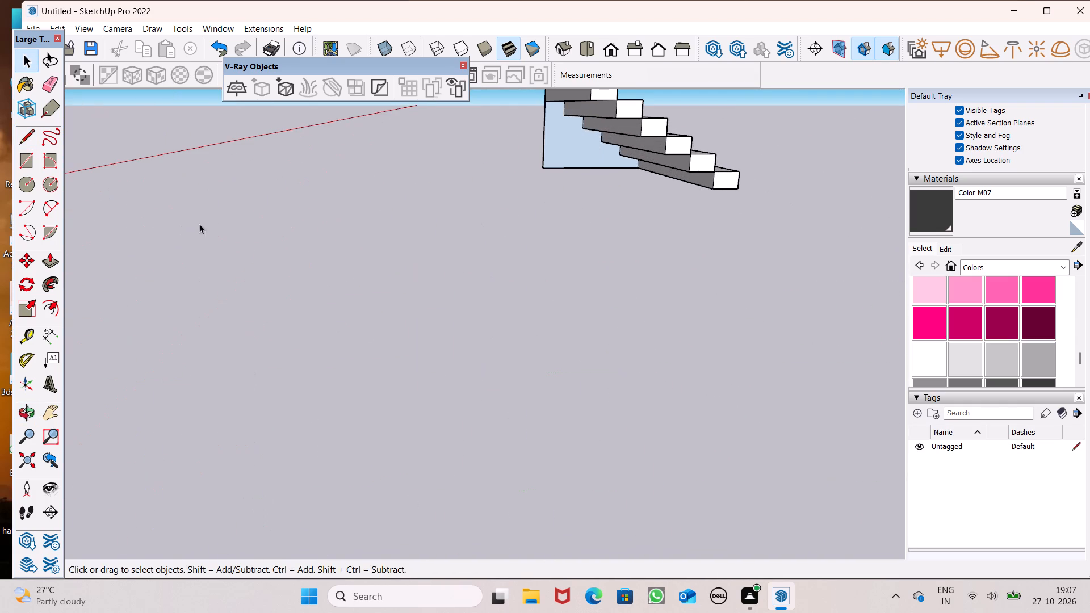
{"action": "left_click", "coordinate": [48, 266]}
{"action": "scroll", "coordinate": [488, 181], "scroll_direction": "up", "scroll_amount": 5}
{"action": "scroll", "coordinate": [519, 178], "scroll_direction": "down", "scroll_amount": 3}
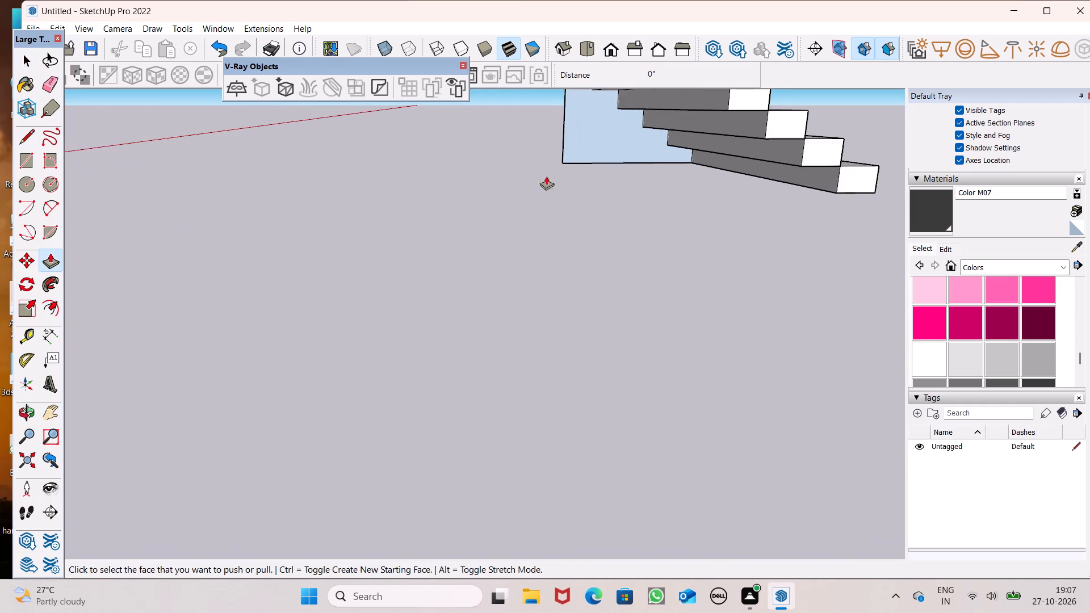
{"action": "scroll", "coordinate": [582, 149], "scroll_direction": "down", "scroll_amount": 4}
{"action": "left_click_drag", "start_coordinate": [582, 149], "coordinate": [602, 127]}
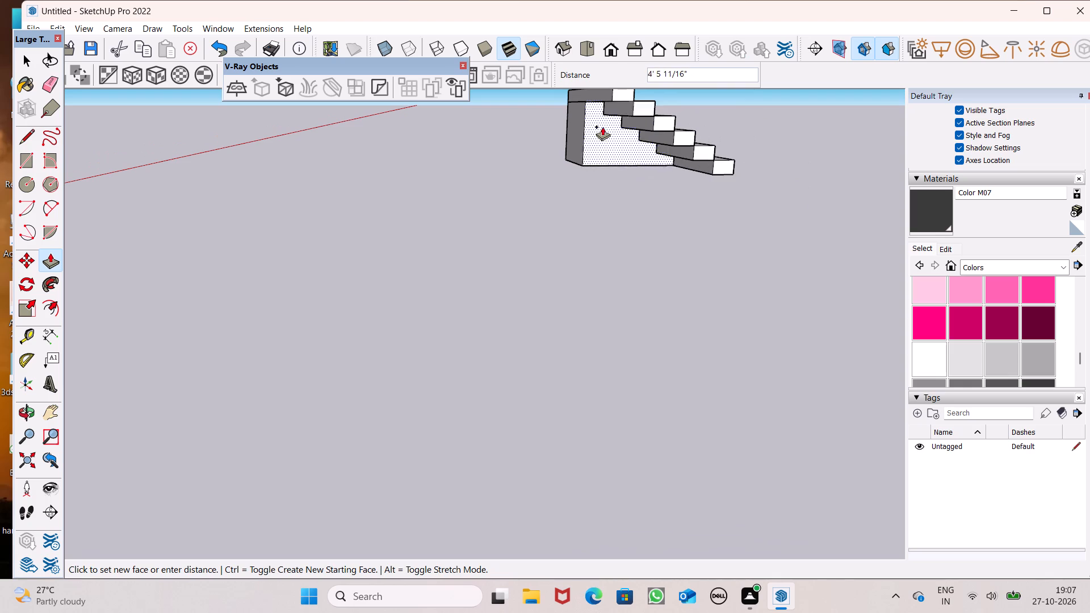
{"action": "left_click_drag", "start_coordinate": [602, 127], "coordinate": [618, 99]}
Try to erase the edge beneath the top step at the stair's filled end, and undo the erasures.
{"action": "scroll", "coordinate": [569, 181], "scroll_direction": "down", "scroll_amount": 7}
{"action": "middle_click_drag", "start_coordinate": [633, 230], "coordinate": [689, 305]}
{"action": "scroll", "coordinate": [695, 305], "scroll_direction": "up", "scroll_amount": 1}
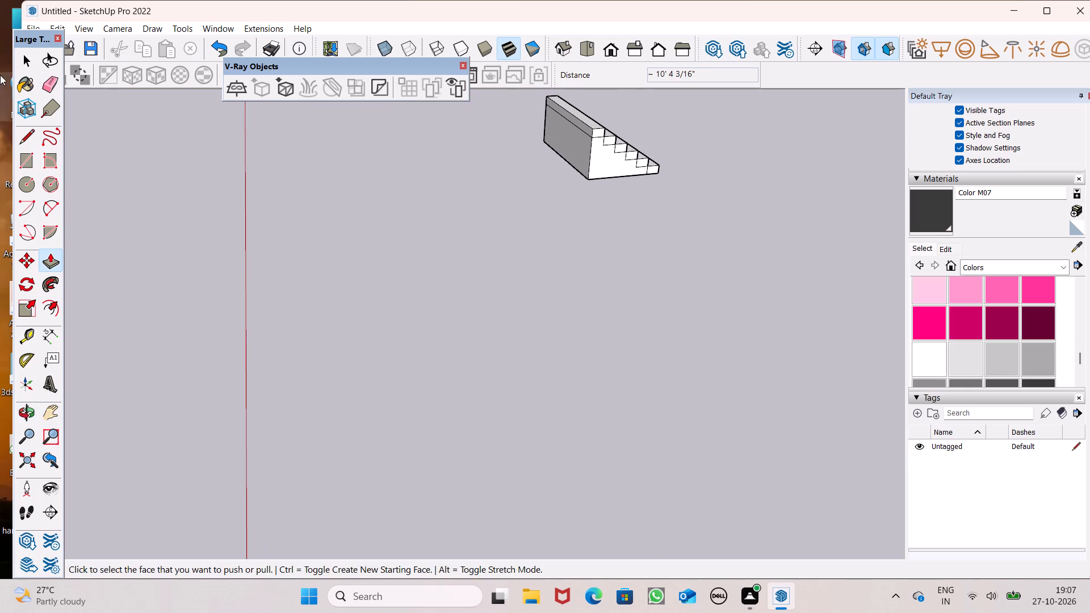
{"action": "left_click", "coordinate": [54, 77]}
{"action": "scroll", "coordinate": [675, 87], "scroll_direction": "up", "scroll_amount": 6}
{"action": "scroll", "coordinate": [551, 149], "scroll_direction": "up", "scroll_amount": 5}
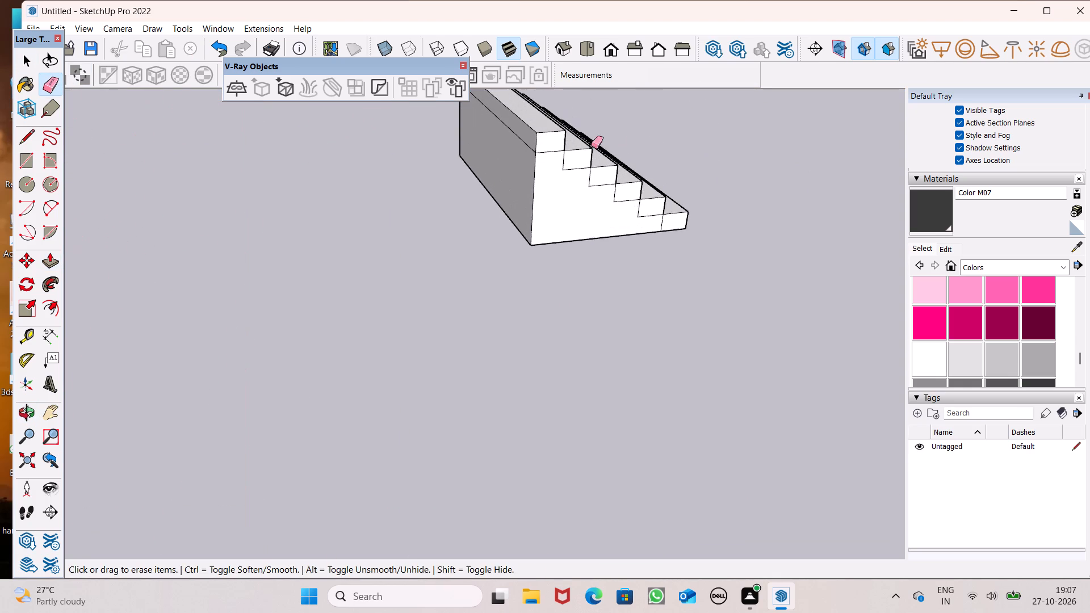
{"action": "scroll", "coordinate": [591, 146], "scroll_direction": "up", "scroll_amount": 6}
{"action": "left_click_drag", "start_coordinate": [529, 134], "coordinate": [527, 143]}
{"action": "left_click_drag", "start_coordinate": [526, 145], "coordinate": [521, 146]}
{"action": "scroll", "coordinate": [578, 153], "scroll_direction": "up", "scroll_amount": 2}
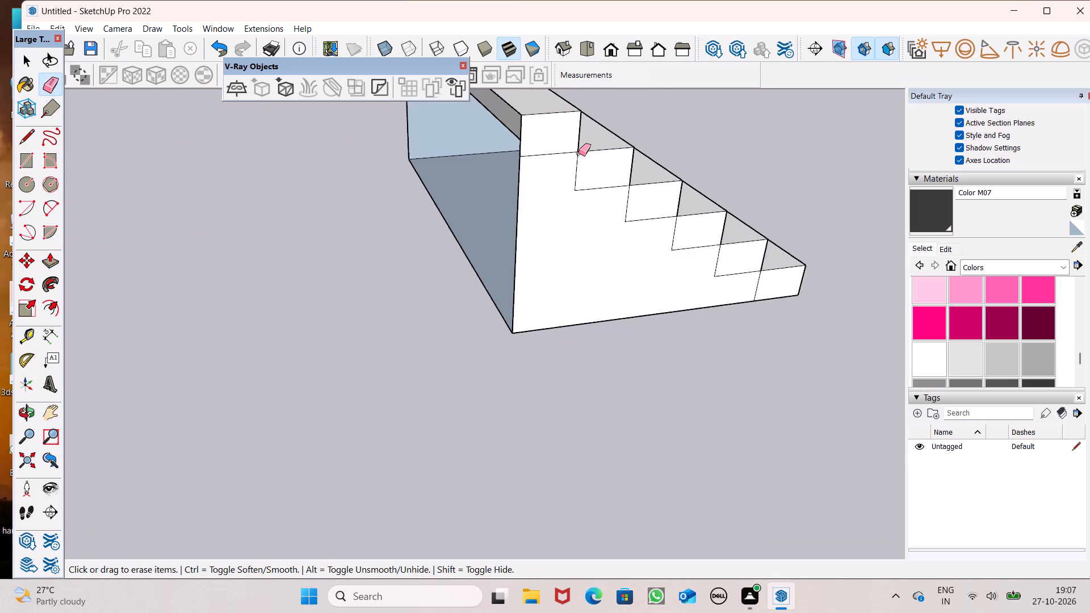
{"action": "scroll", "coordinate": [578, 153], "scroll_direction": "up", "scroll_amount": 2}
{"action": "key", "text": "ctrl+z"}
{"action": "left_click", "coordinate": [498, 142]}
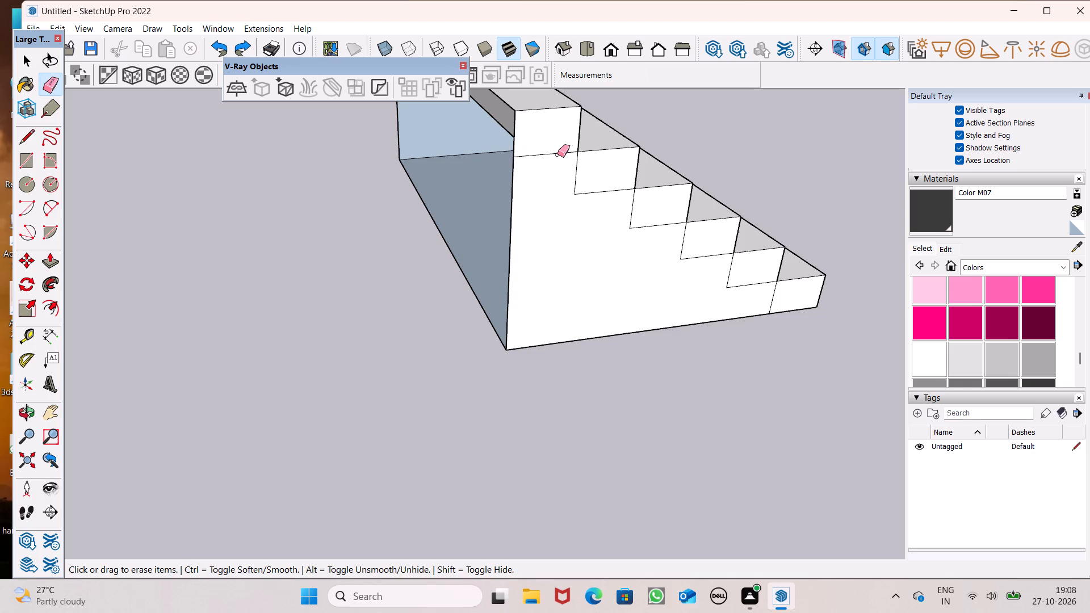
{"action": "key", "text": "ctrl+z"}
Erase the leftover edges separating the step blocks from the fill on the end face the fill was extended to.
{"action": "left_click_drag", "start_coordinate": [550, 146], "coordinate": [592, 184]}
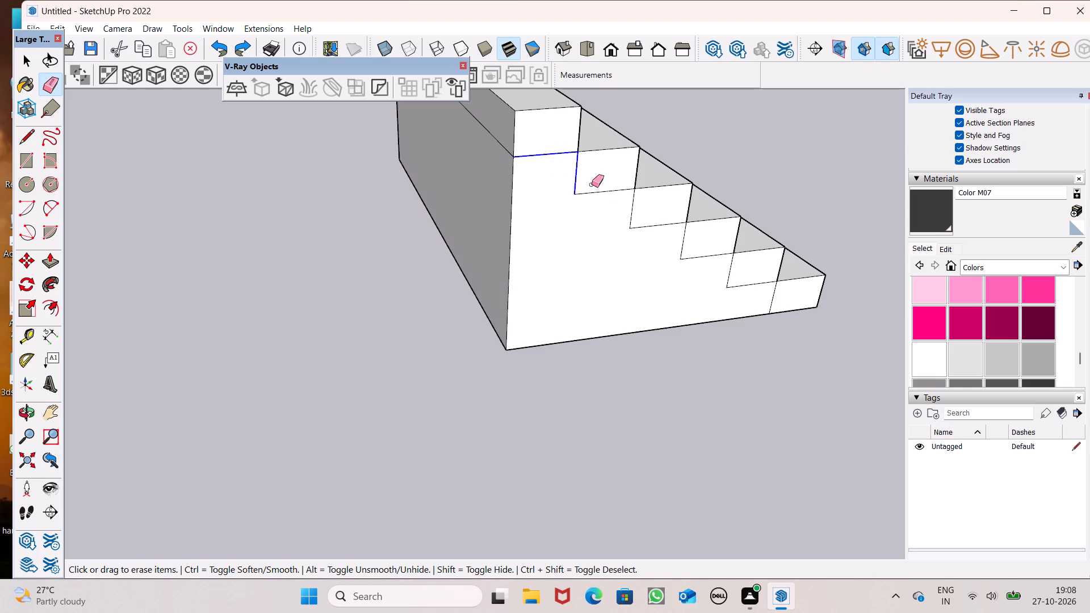
{"action": "left_click_drag", "start_coordinate": [592, 184], "coordinate": [779, 303]}
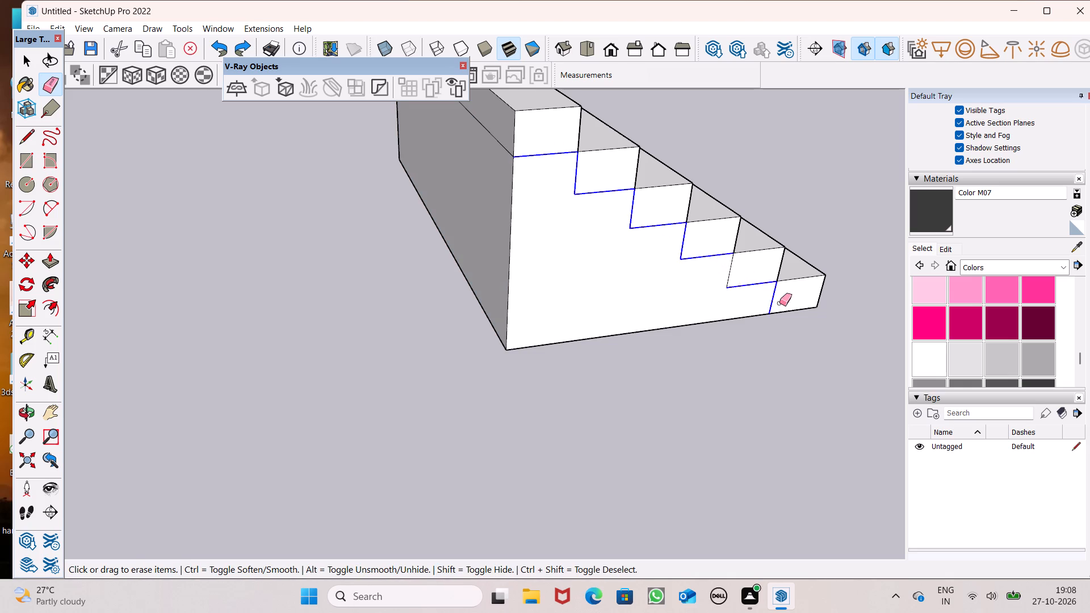
{"action": "left_click_drag", "start_coordinate": [779, 303], "coordinate": [718, 268]}
Erase the leftover step-block edges on the stair's opposite end face, including the line beneath the top step.
{"action": "scroll", "coordinate": [546, 225], "scroll_direction": "down", "scroll_amount": 6}
{"action": "middle_click_drag", "start_coordinate": [630, 295], "coordinate": [0, 247]}
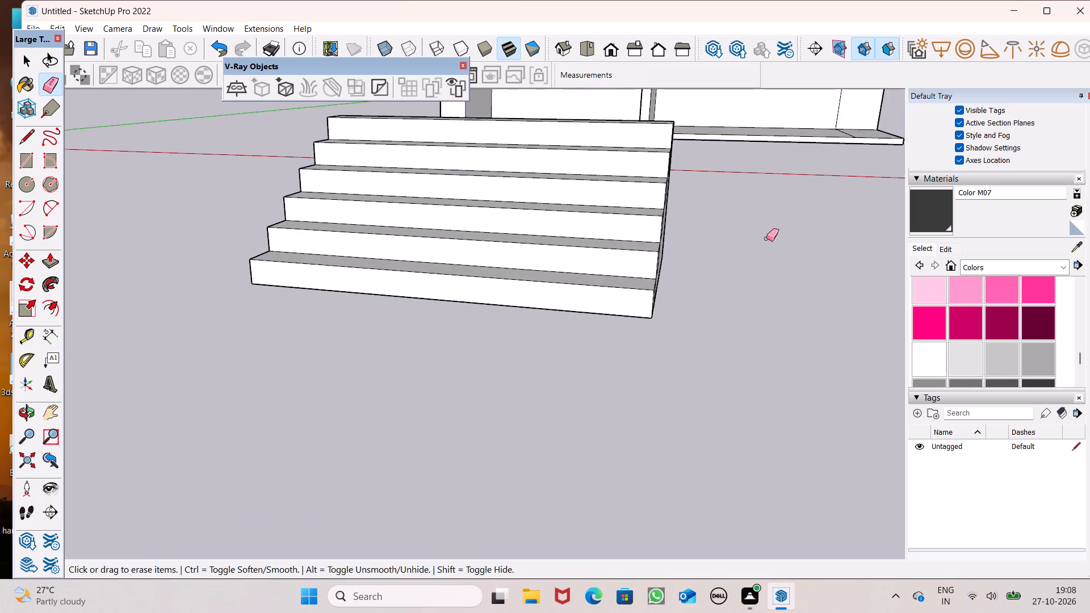
{"action": "scroll", "coordinate": [767, 234], "scroll_direction": "up", "scroll_amount": 1}
{"action": "middle_click_drag", "start_coordinate": [763, 232], "coordinate": [482, 265]}
{"action": "scroll", "coordinate": [485, 265], "scroll_direction": "up", "scroll_amount": 1}
{"action": "scroll", "coordinate": [569, 249], "scroll_direction": "down", "scroll_amount": 7}
{"action": "scroll", "coordinate": [417, 241], "scroll_direction": "up", "scroll_amount": 1}
{"action": "scroll", "coordinate": [216, 235], "scroll_direction": "up", "scroll_amount": 5}
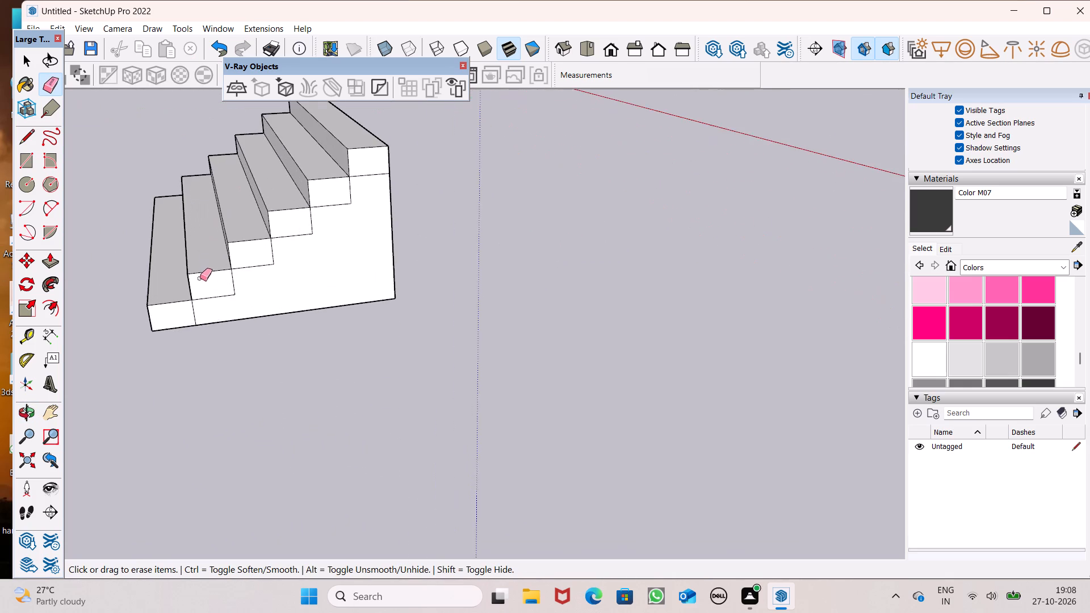
{"action": "scroll", "coordinate": [200, 278], "scroll_direction": "up", "scroll_amount": 15}
{"action": "left_click_drag", "start_coordinate": [170, 306], "coordinate": [383, 190]}
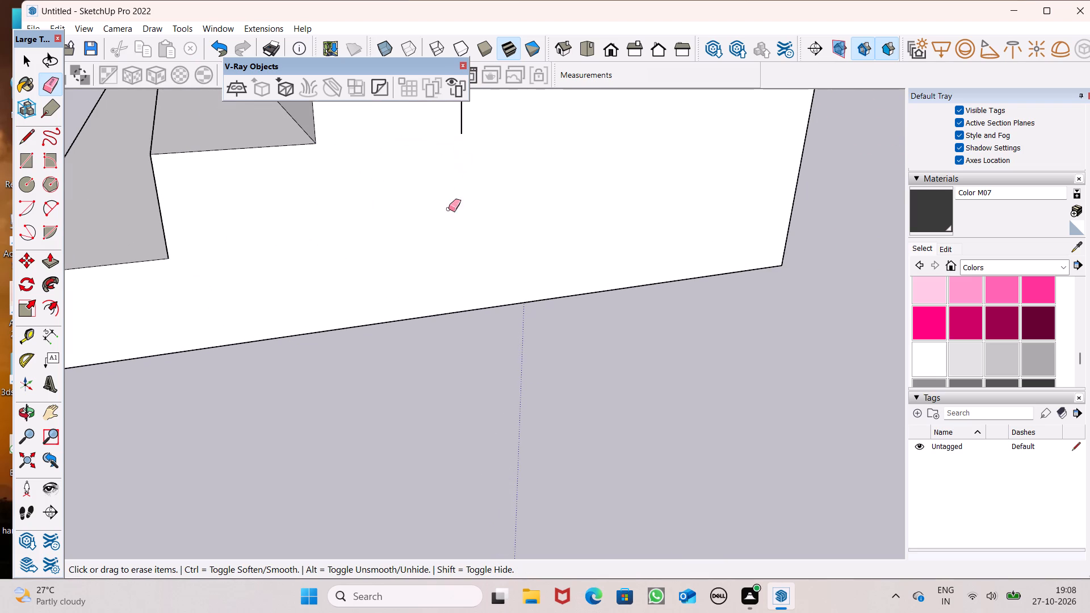
{"action": "scroll", "coordinate": [441, 266], "scroll_direction": "down", "scroll_amount": 8}
{"action": "scroll", "coordinate": [488, 106], "scroll_direction": "up", "scroll_amount": 3}
{"action": "left_click_drag", "start_coordinate": [484, 212], "coordinate": [521, 169]}
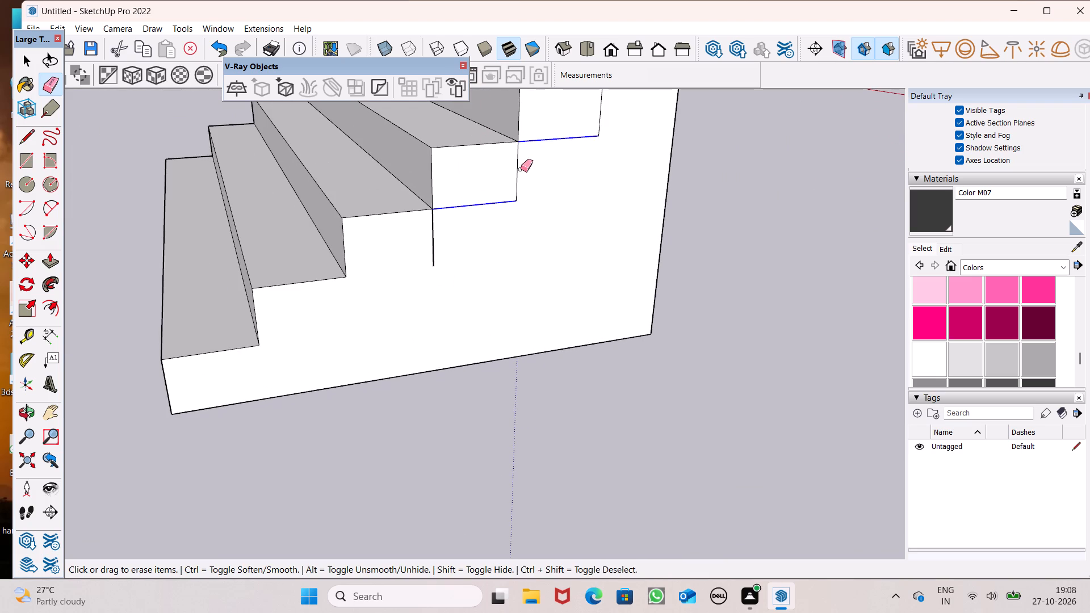
{"action": "left_click_drag", "start_coordinate": [521, 169], "coordinate": [448, 243]}
{"action": "left_click_drag", "start_coordinate": [448, 243], "coordinate": [451, 268]}
{"action": "scroll", "coordinate": [469, 305], "scroll_direction": "down", "scroll_amount": 6}
{"action": "scroll", "coordinate": [558, 162], "scroll_direction": "up", "scroll_amount": 3}
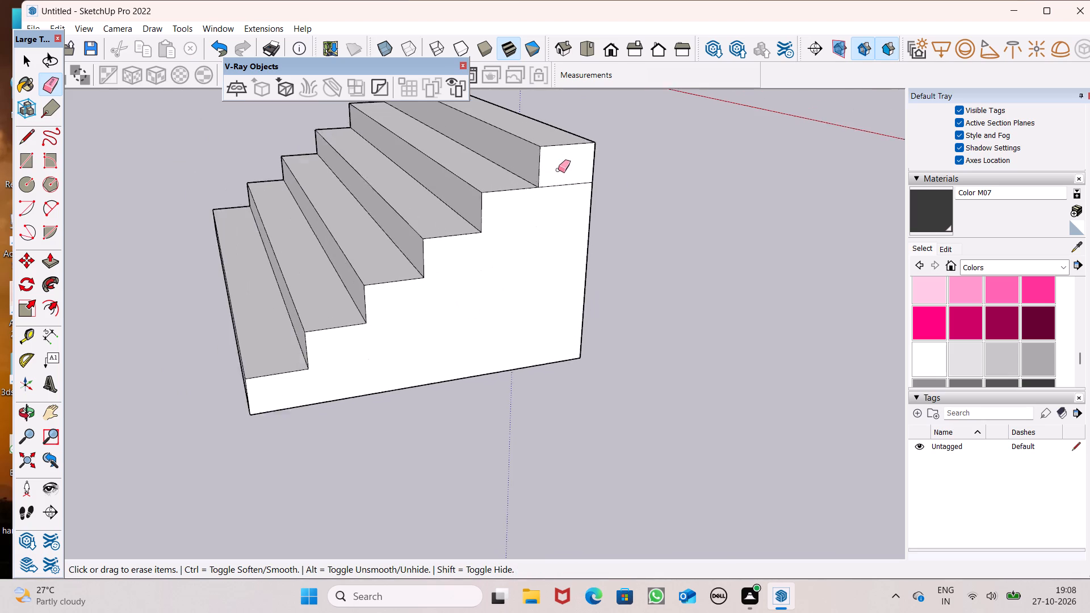
{"action": "scroll", "coordinate": [558, 170], "scroll_direction": "up", "scroll_amount": 1}
{"action": "left_click_drag", "start_coordinate": [558, 173], "coordinate": [557, 208]}
{"action": "key", "text": "space"}
Select all connected geometry of the solid stair and make it a group.
{"action": "scroll", "coordinate": [426, 170], "scroll_direction": "down", "scroll_amount": 6}
{"action": "middle_click_drag", "start_coordinate": [333, 251], "coordinate": [711, 257]}
{"action": "scroll", "coordinate": [645, 253], "scroll_direction": "down", "scroll_amount": 6}
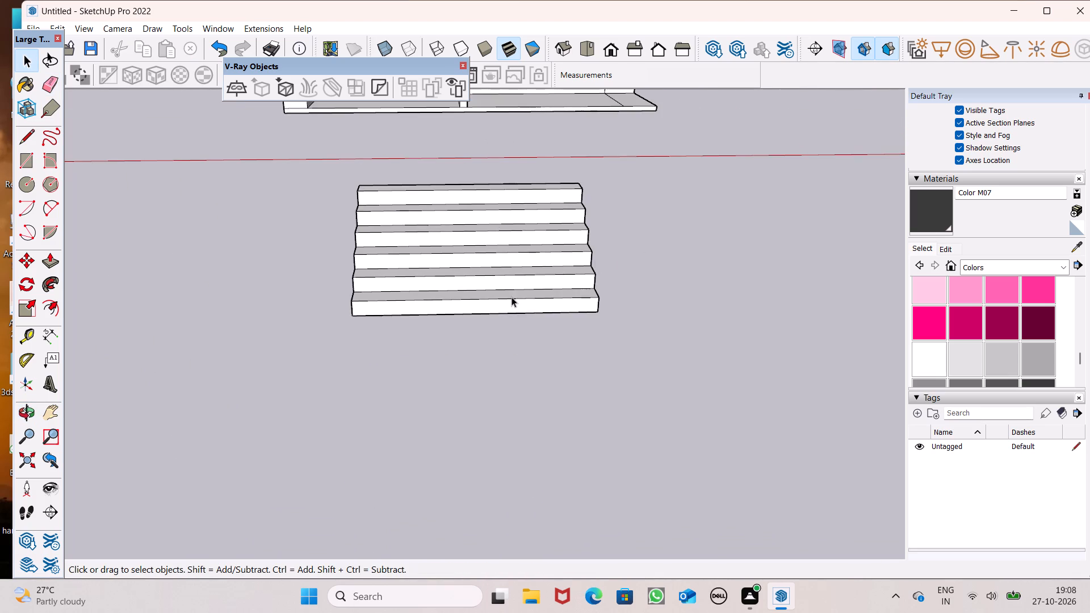
{"action": "triple_click", "coordinate": [511, 297]}
{"action": "left_click", "coordinate": [511, 297]}
{"action": "right_click", "coordinate": [511, 297]}
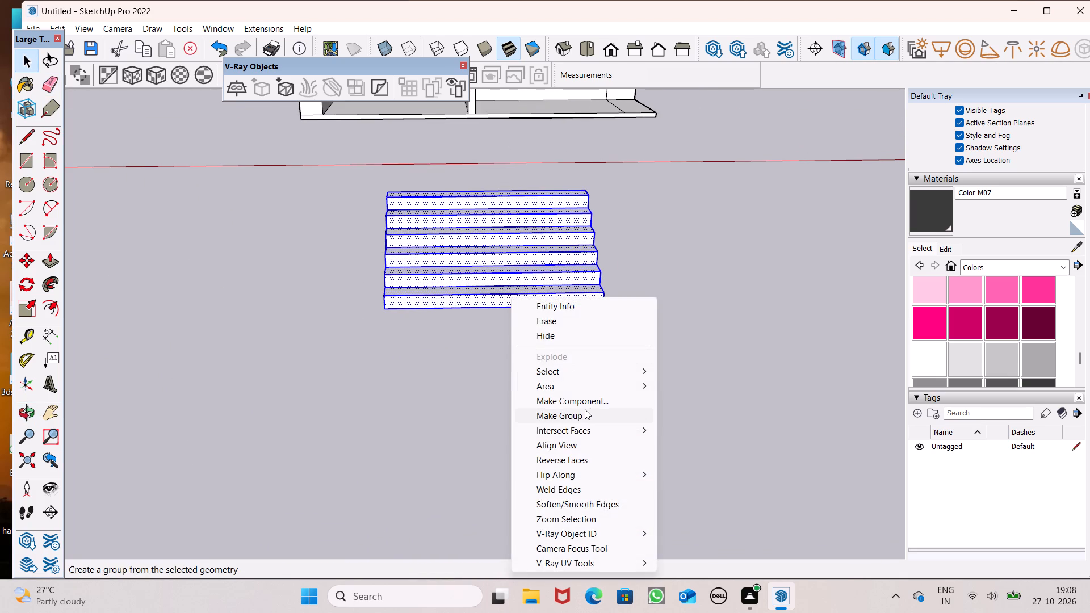
{"action": "left_click", "coordinate": [585, 409]}
Move the stair group from the open ground back onto the building's front base, between the low walls.
{"action": "scroll", "coordinate": [599, 301], "scroll_direction": "down", "scroll_amount": 12}
{"action": "middle_click_drag", "start_coordinate": [583, 319], "coordinate": [364, 326]}
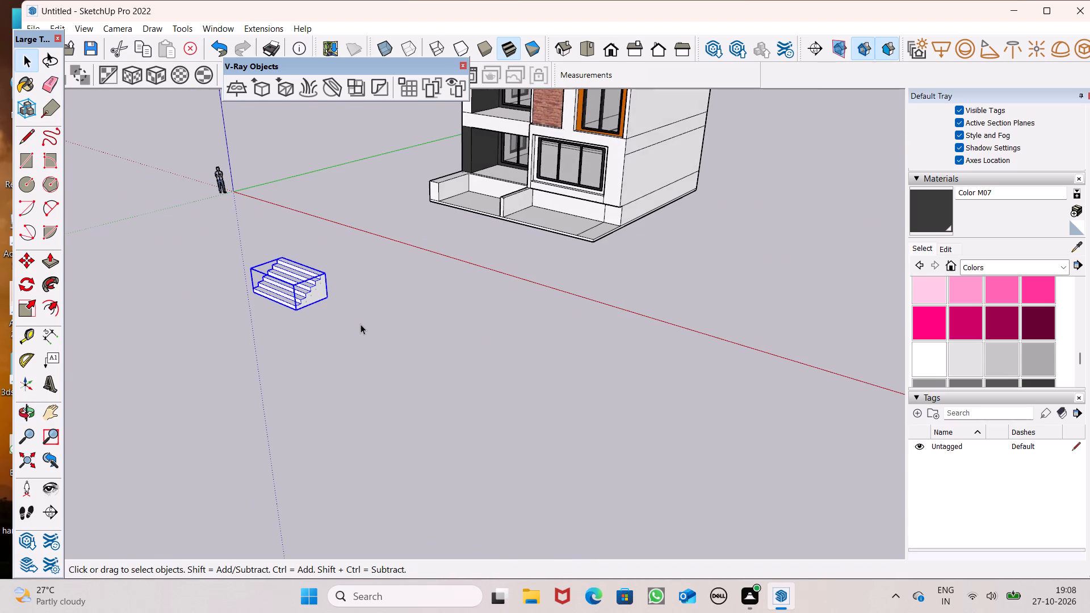
{"action": "scroll", "coordinate": [357, 318], "scroll_direction": "up", "scroll_amount": 5}
{"action": "key", "text": "m"}
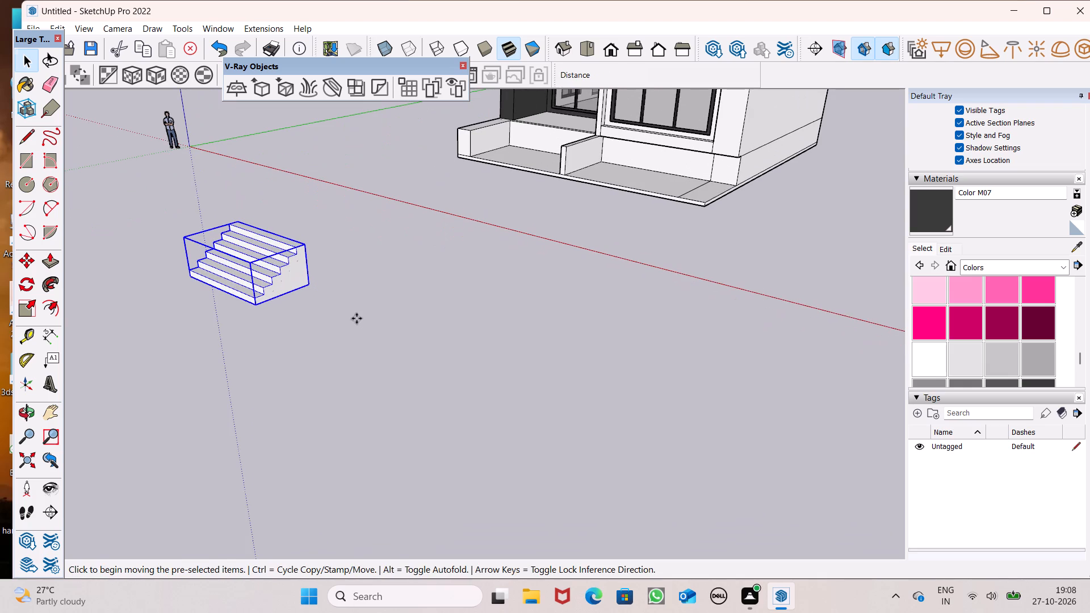
{"action": "key", "text": "Return"}
{"action": "scroll", "coordinate": [394, 304], "scroll_direction": "up", "scroll_amount": 1}
{"action": "middle_click_drag", "start_coordinate": [453, 310], "coordinate": [829, 356]}
{"action": "left_click_drag", "start_coordinate": [774, 338], "coordinate": [460, 131]}
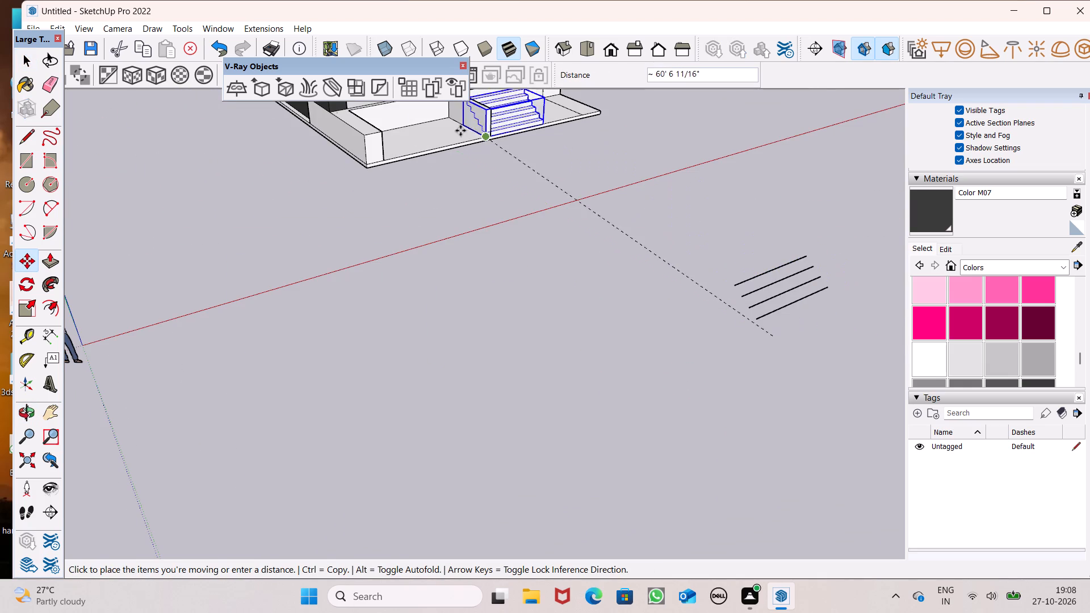
{"action": "left_click_drag", "start_coordinate": [460, 131], "coordinate": [403, 148]}
Move the stair group by its upper back corner to the inner corner where the left low wall meets the raised porch.
{"action": "scroll", "coordinate": [347, 119], "scroll_direction": "up", "scroll_amount": 8}
{"action": "middle_click_drag", "start_coordinate": [374, 183], "coordinate": [449, 359]}
{"action": "scroll", "coordinate": [435, 387], "scroll_direction": "down", "scroll_amount": 7}
{"action": "scroll", "coordinate": [363, 263], "scroll_direction": "up", "scroll_amount": 3}
{"action": "scroll", "coordinate": [363, 262], "scroll_direction": "down", "scroll_amount": 1}
{"action": "scroll", "coordinate": [363, 262], "scroll_direction": "up", "scroll_amount": 5}
{"action": "middle_click_drag", "start_coordinate": [378, 282], "coordinate": [454, 312]}
{"action": "scroll", "coordinate": [381, 209], "scroll_direction": "up", "scroll_amount": 2}
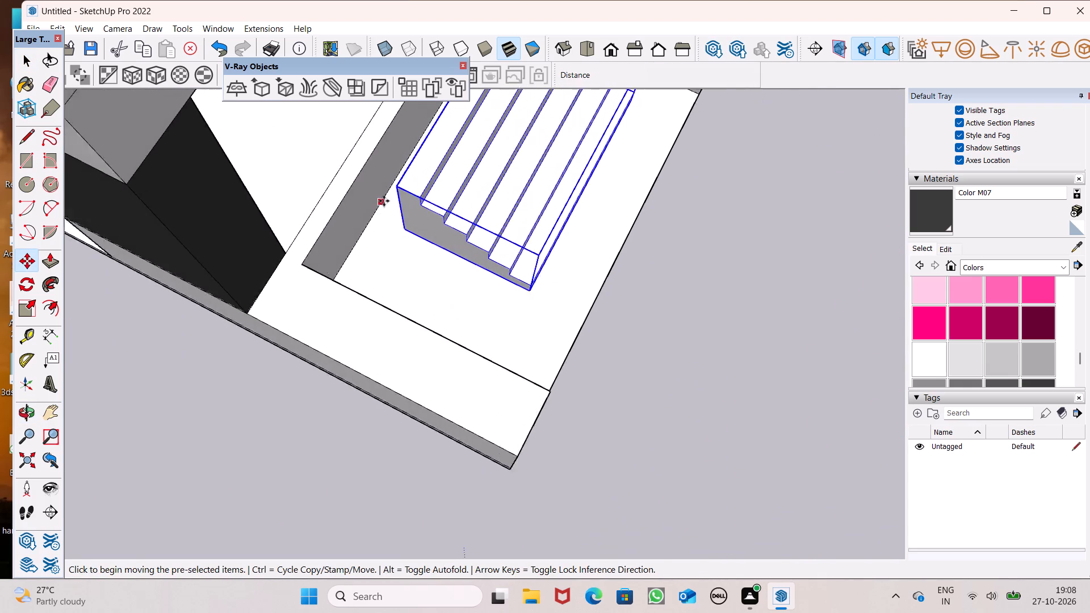
{"action": "scroll", "coordinate": [384, 201], "scroll_direction": "up", "scroll_amount": 3}
{"action": "left_click_drag", "start_coordinate": [406, 179], "coordinate": [255, 293]}
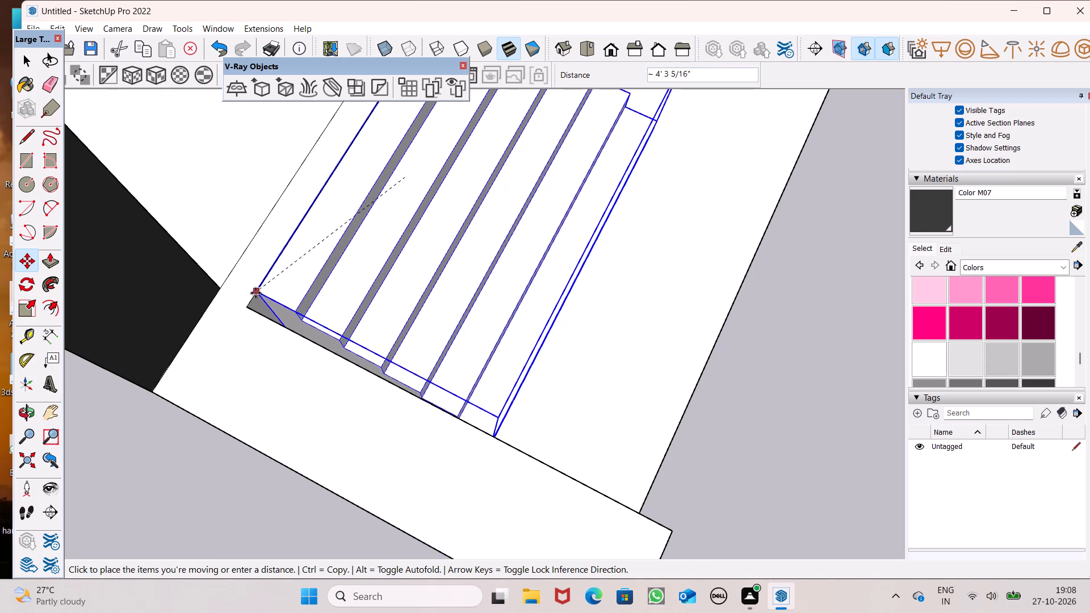
{"action": "left_click_drag", "start_coordinate": [255, 293], "coordinate": [248, 304]}
{"action": "scroll", "coordinate": [231, 280], "scroll_direction": "down", "scroll_amount": 5}
{"action": "key", "text": "space"}
{"action": "left_click_drag", "start_coordinate": [673, 377], "coordinate": [653, 365]}
Delete the four stray stair lines left on the ground in front of the building.
{"action": "scroll", "coordinate": [433, 216], "scroll_direction": "down", "scroll_amount": 6}
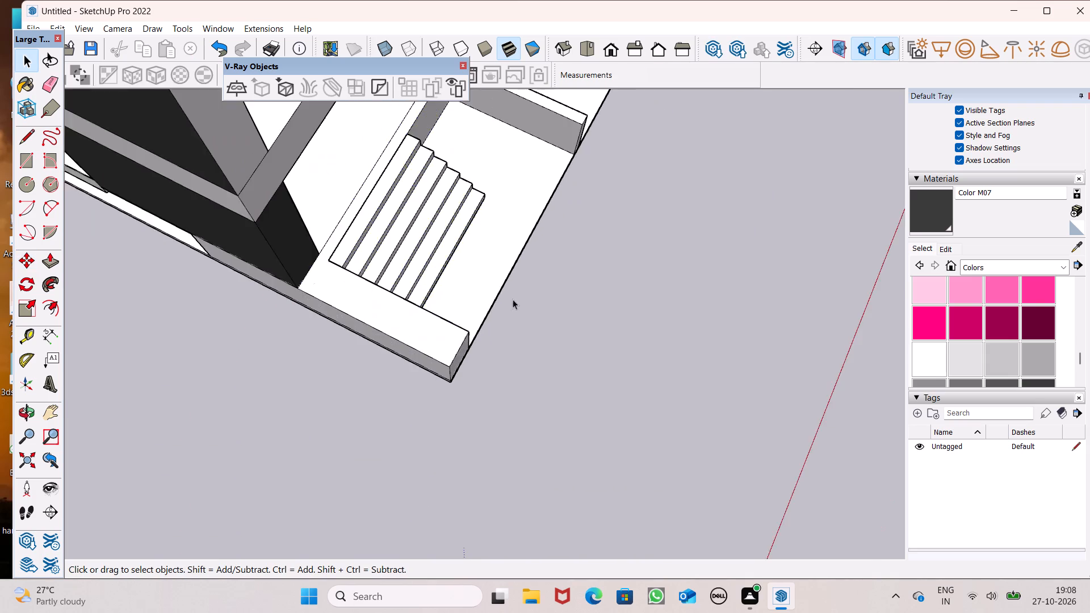
{"action": "middle_click_drag", "start_coordinate": [537, 328], "coordinate": [230, 43]}
{"action": "scroll", "coordinate": [230, 43], "scroll_direction": "up", "scroll_amount": 2}
{"action": "scroll", "coordinate": [290, 160], "scroll_direction": "down", "scroll_amount": 15}
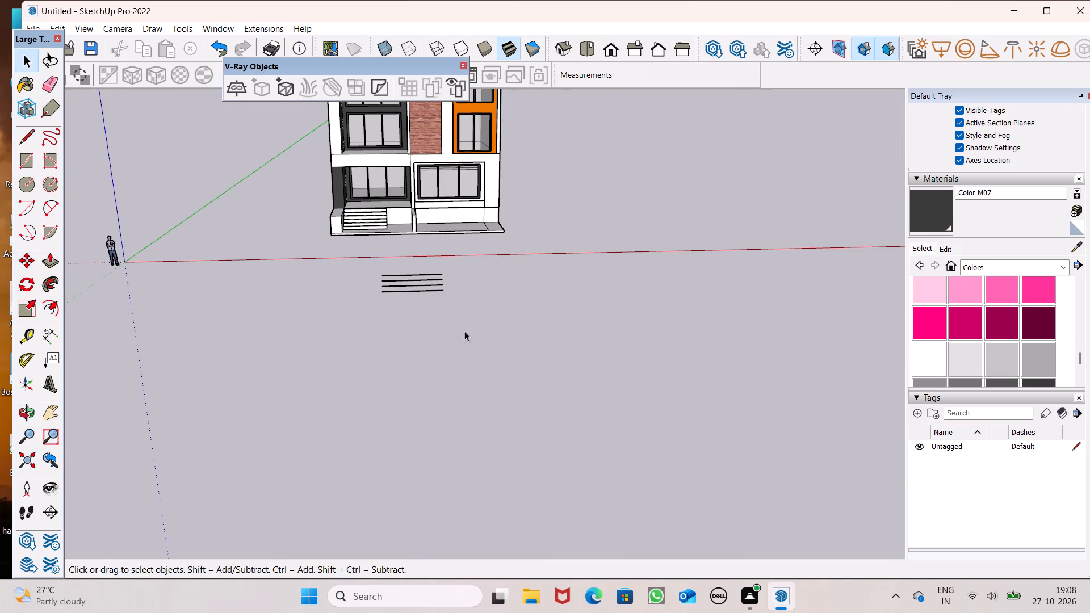
{"action": "left_click_drag", "start_coordinate": [353, 244], "coordinate": [532, 340]}
{"action": "left_click_drag", "start_coordinate": [532, 340], "coordinate": [533, 339]}
{"action": "key", "text": "Delete"}
Scale the stair group along the red axis by 1.59 so it spans between the two low walls.
{"action": "scroll", "coordinate": [337, 205], "scroll_direction": "up", "scroll_amount": 11}
{"action": "middle_click_drag", "start_coordinate": [400, 241], "coordinate": [374, 304]}
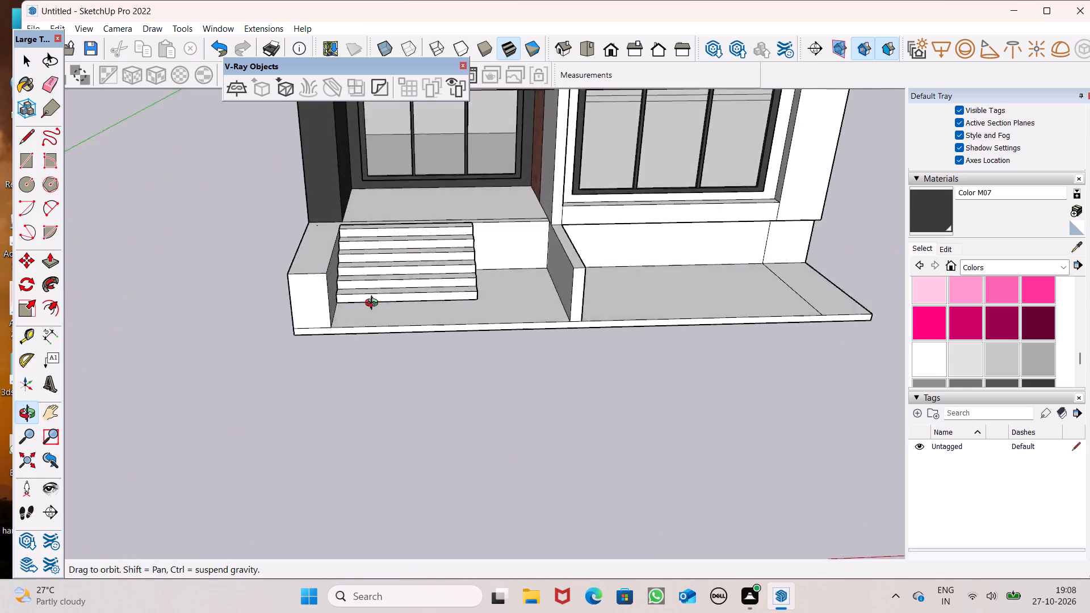
{"action": "middle_click_drag", "start_coordinate": [374, 304], "coordinate": [322, 324]}
{"action": "scroll", "coordinate": [472, 277], "scroll_direction": "up", "scroll_amount": 8}
{"action": "left_click", "coordinate": [410, 304]}
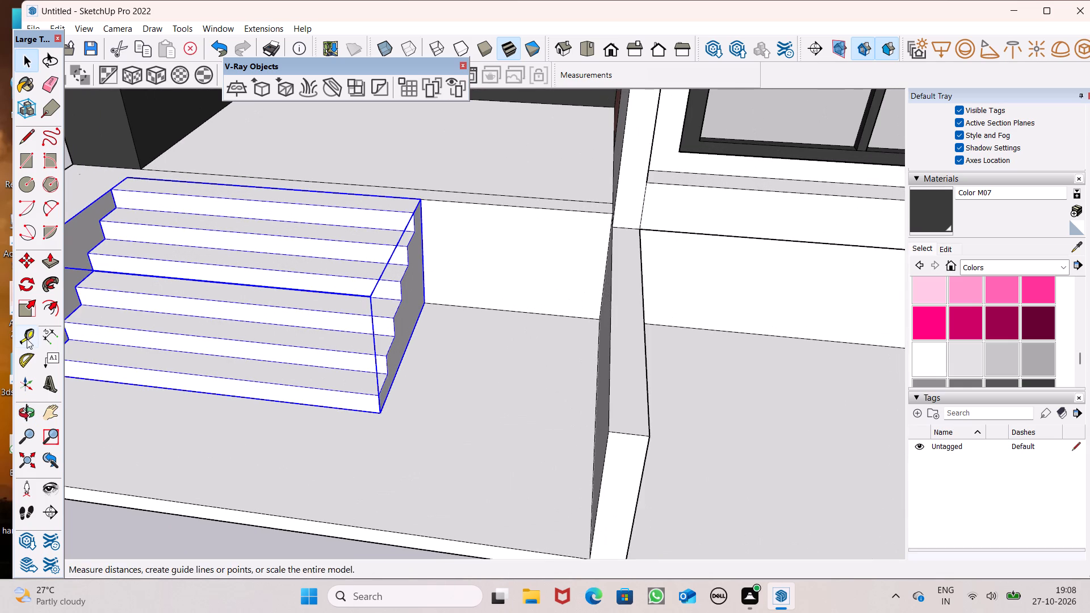
{"action": "left_click", "coordinate": [35, 313]}
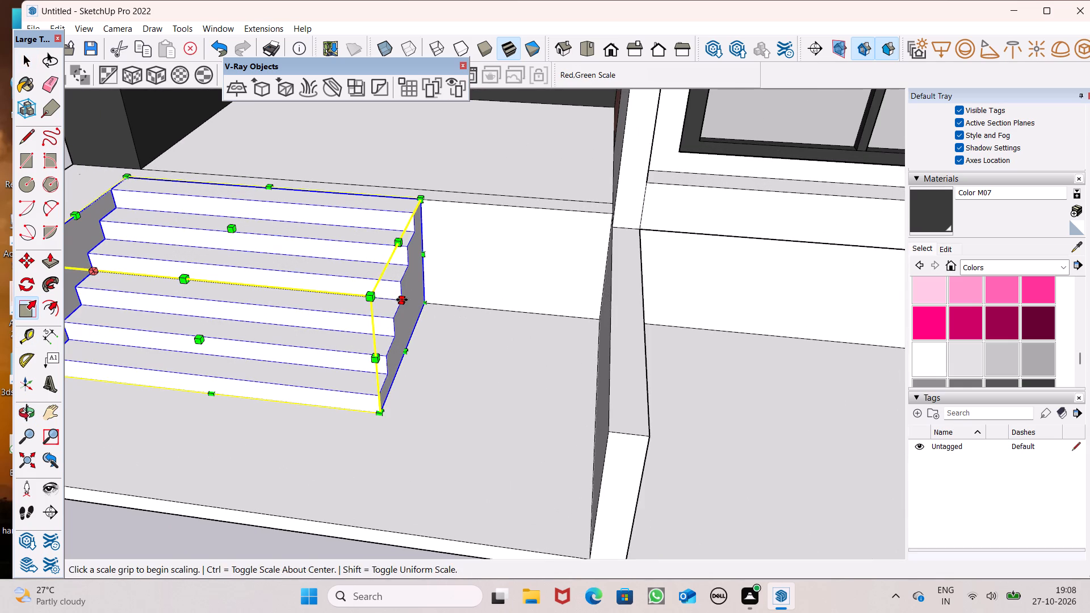
{"action": "left_click_drag", "start_coordinate": [402, 300], "coordinate": [601, 339]}
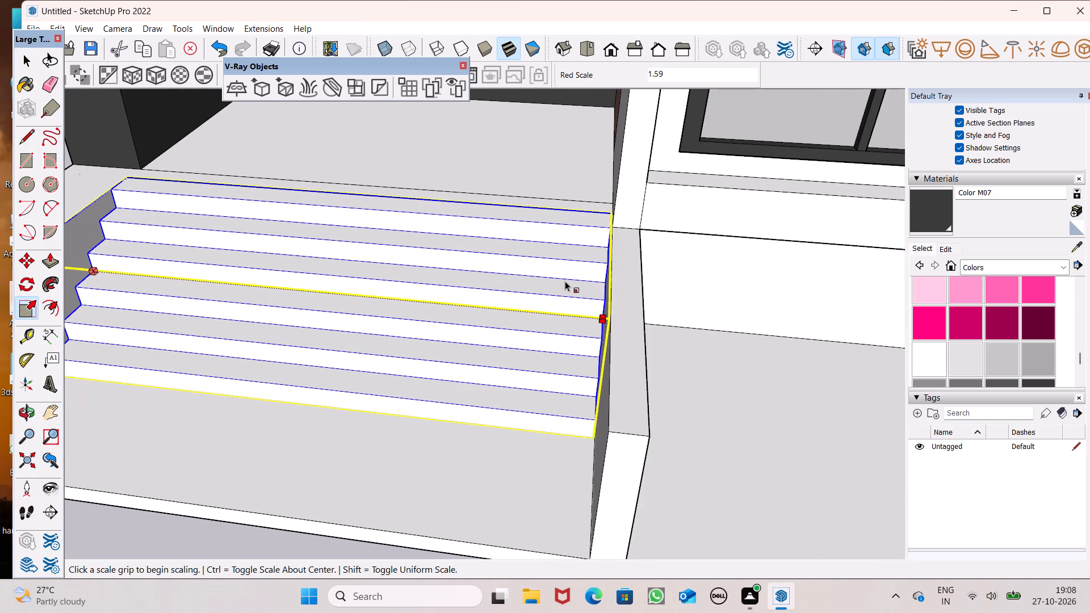
{"action": "scroll", "coordinate": [565, 281], "scroll_direction": "down", "scroll_amount": 9}
{"action": "key", "text": "space"}
{"action": "left_click", "coordinate": [195, 213]}
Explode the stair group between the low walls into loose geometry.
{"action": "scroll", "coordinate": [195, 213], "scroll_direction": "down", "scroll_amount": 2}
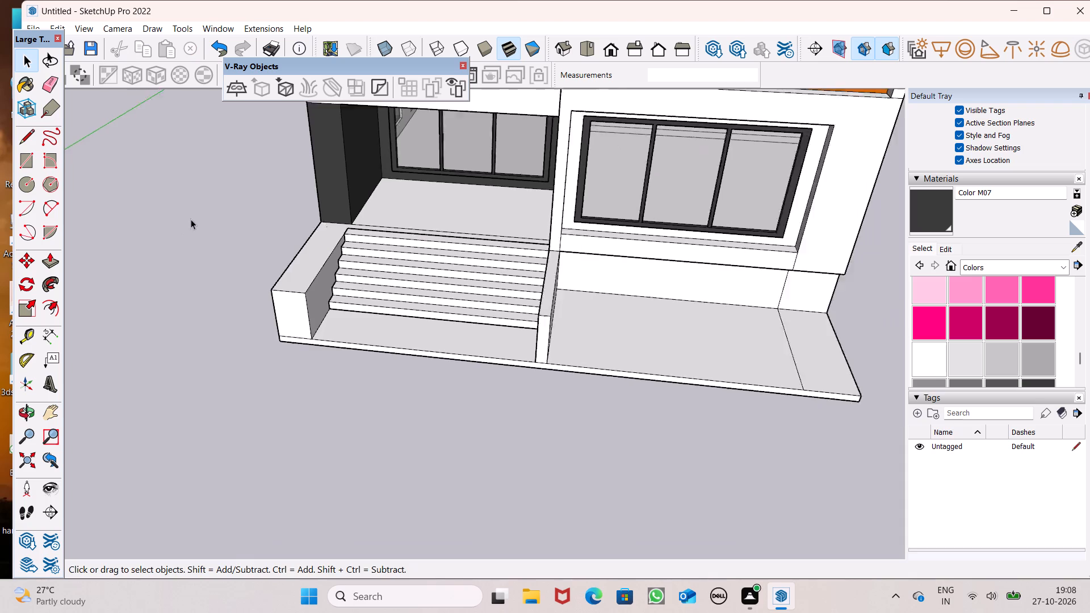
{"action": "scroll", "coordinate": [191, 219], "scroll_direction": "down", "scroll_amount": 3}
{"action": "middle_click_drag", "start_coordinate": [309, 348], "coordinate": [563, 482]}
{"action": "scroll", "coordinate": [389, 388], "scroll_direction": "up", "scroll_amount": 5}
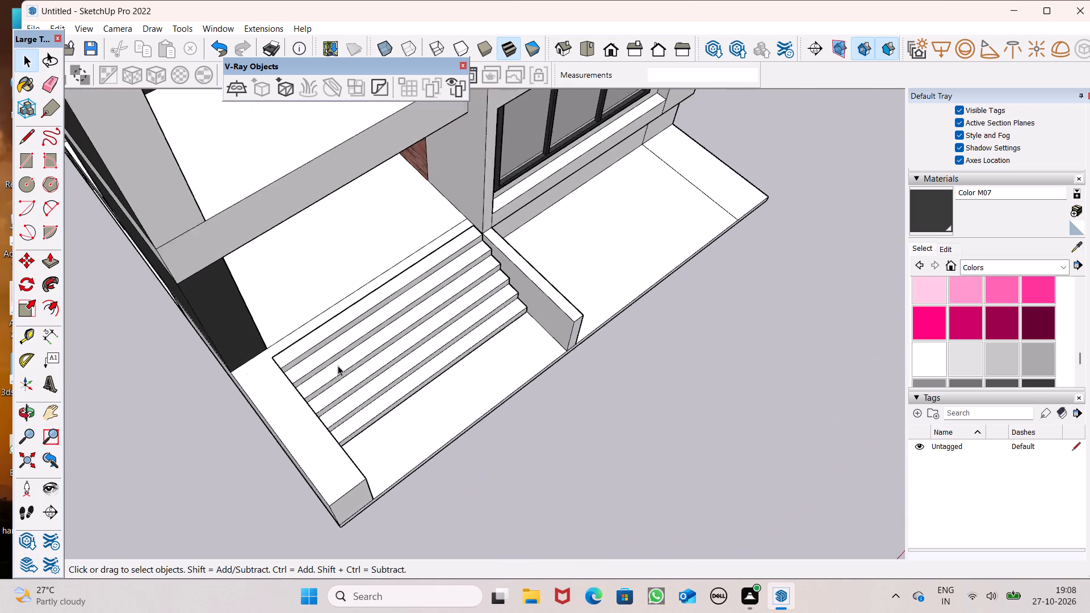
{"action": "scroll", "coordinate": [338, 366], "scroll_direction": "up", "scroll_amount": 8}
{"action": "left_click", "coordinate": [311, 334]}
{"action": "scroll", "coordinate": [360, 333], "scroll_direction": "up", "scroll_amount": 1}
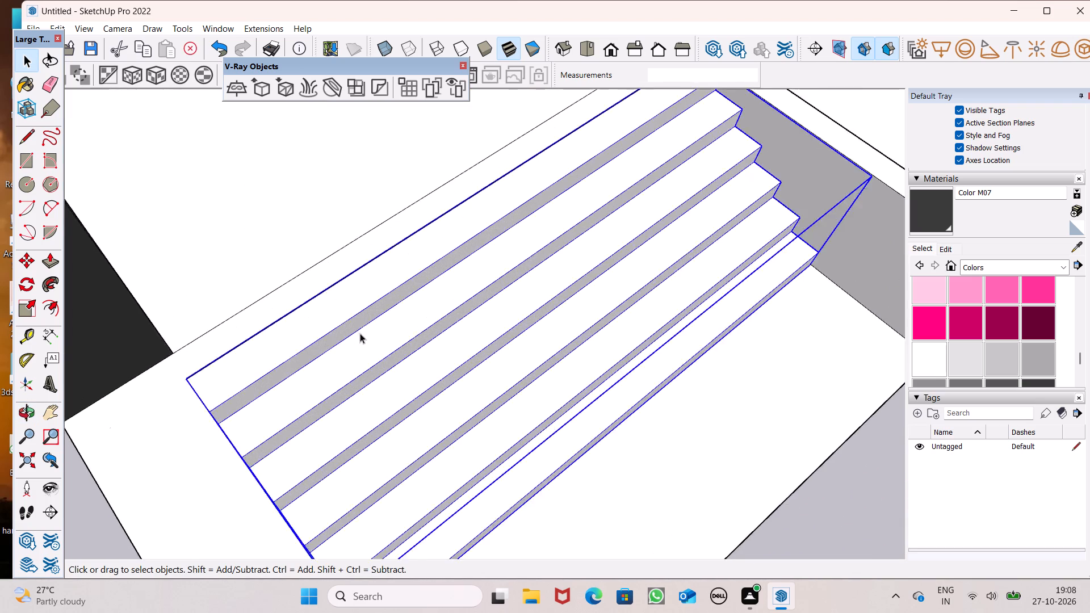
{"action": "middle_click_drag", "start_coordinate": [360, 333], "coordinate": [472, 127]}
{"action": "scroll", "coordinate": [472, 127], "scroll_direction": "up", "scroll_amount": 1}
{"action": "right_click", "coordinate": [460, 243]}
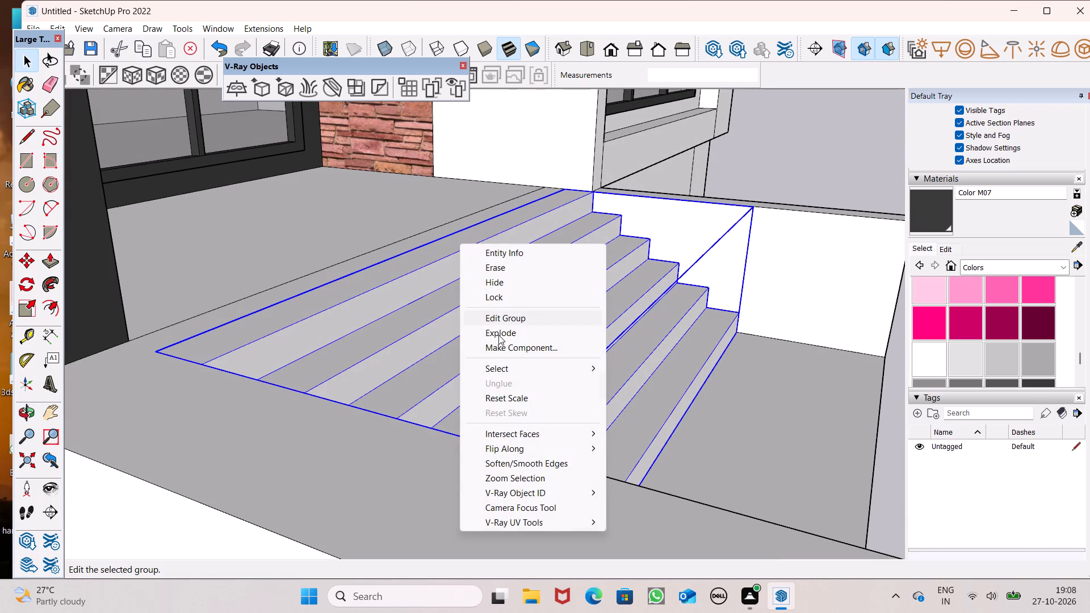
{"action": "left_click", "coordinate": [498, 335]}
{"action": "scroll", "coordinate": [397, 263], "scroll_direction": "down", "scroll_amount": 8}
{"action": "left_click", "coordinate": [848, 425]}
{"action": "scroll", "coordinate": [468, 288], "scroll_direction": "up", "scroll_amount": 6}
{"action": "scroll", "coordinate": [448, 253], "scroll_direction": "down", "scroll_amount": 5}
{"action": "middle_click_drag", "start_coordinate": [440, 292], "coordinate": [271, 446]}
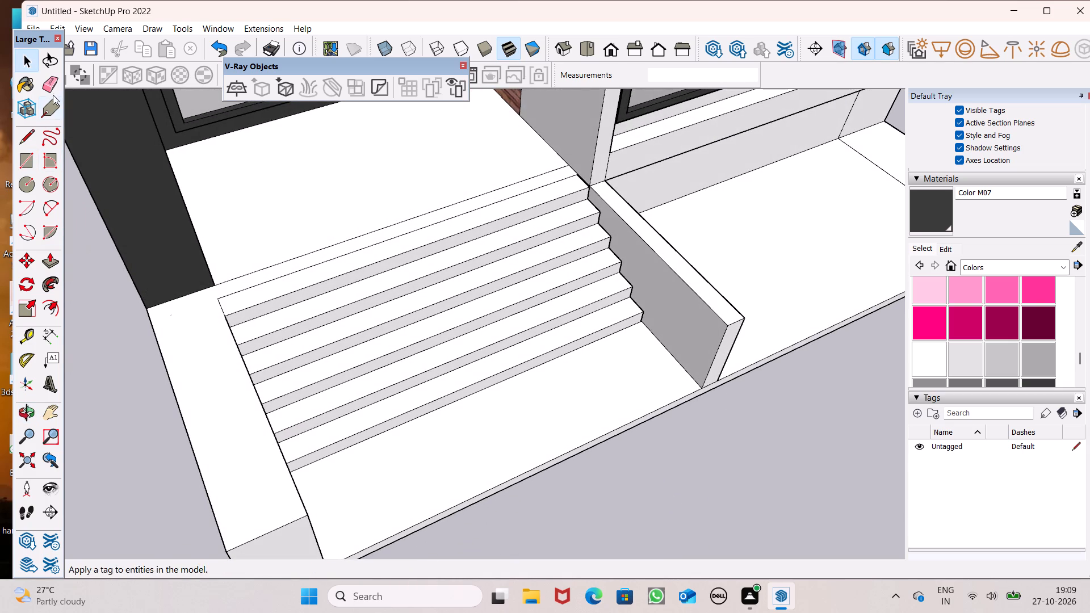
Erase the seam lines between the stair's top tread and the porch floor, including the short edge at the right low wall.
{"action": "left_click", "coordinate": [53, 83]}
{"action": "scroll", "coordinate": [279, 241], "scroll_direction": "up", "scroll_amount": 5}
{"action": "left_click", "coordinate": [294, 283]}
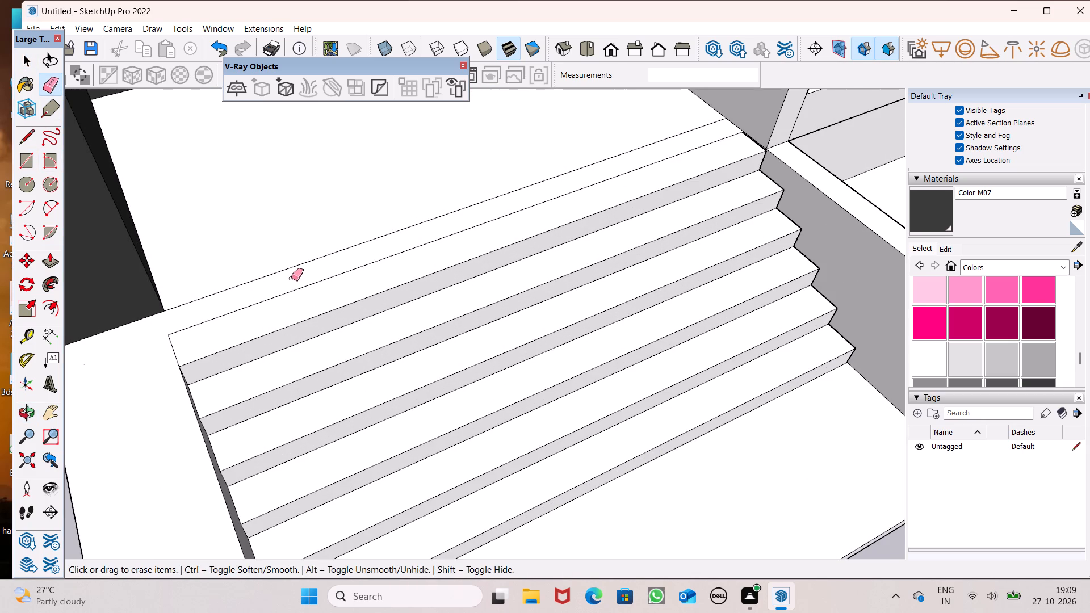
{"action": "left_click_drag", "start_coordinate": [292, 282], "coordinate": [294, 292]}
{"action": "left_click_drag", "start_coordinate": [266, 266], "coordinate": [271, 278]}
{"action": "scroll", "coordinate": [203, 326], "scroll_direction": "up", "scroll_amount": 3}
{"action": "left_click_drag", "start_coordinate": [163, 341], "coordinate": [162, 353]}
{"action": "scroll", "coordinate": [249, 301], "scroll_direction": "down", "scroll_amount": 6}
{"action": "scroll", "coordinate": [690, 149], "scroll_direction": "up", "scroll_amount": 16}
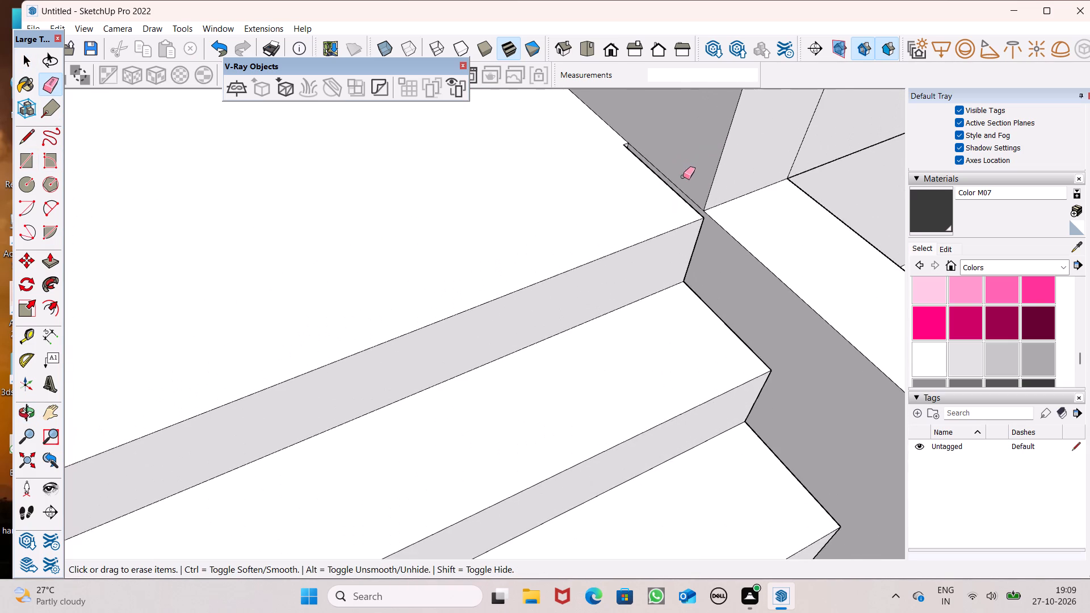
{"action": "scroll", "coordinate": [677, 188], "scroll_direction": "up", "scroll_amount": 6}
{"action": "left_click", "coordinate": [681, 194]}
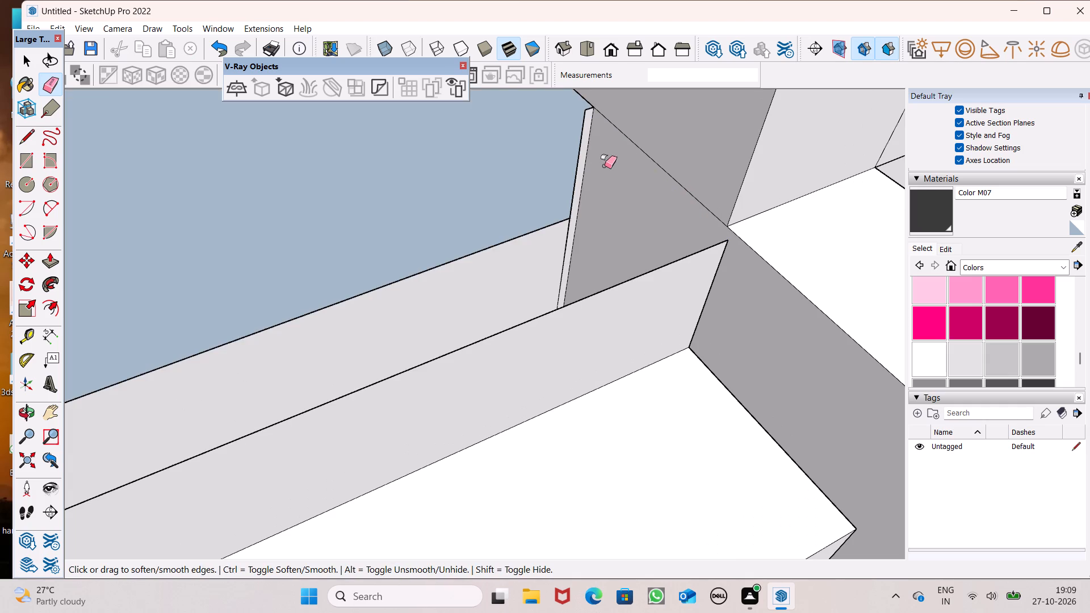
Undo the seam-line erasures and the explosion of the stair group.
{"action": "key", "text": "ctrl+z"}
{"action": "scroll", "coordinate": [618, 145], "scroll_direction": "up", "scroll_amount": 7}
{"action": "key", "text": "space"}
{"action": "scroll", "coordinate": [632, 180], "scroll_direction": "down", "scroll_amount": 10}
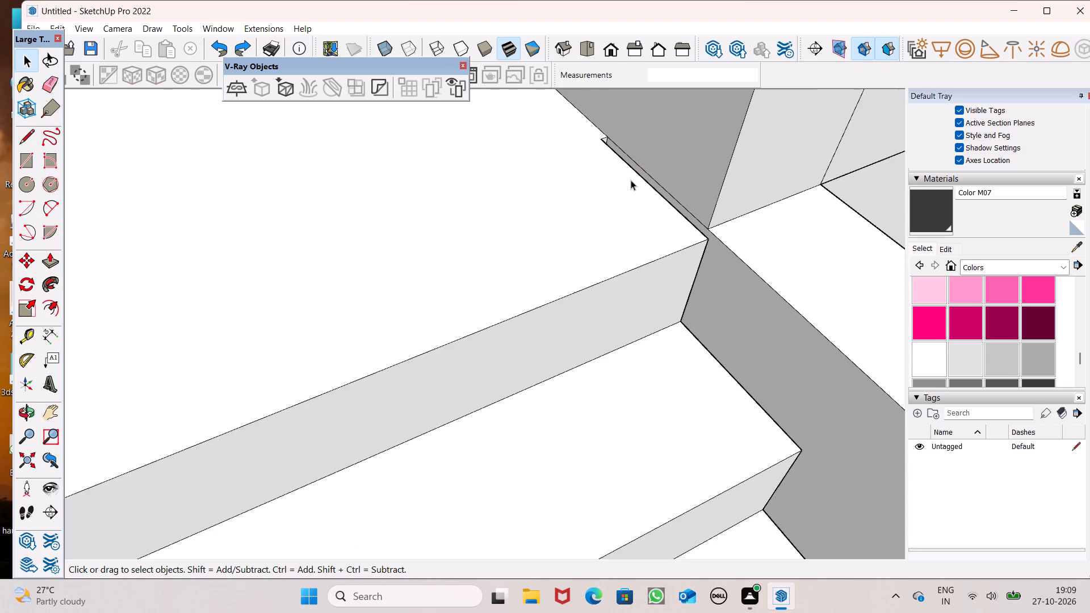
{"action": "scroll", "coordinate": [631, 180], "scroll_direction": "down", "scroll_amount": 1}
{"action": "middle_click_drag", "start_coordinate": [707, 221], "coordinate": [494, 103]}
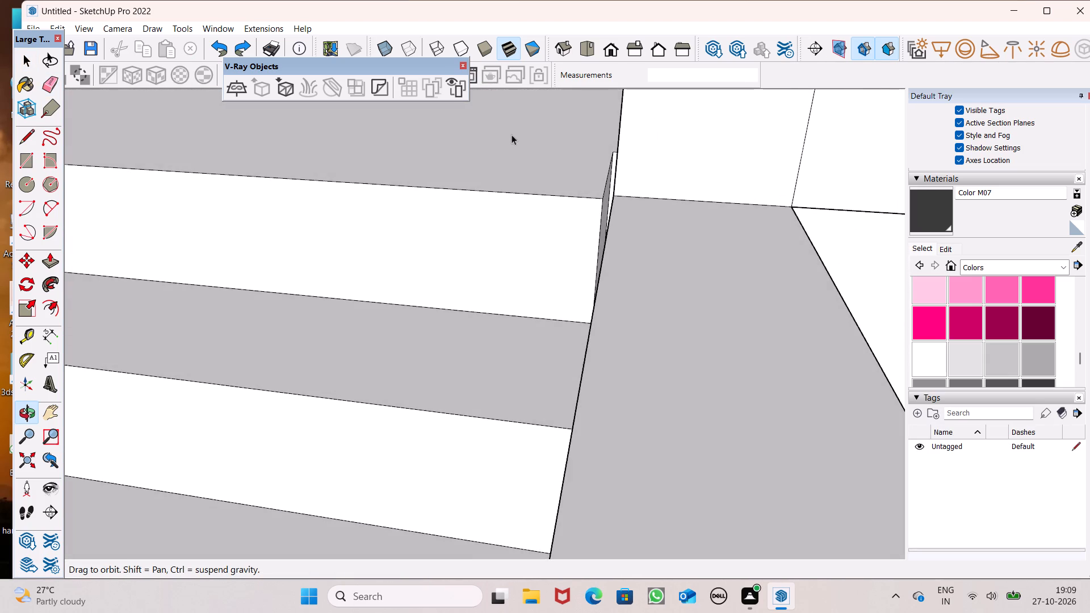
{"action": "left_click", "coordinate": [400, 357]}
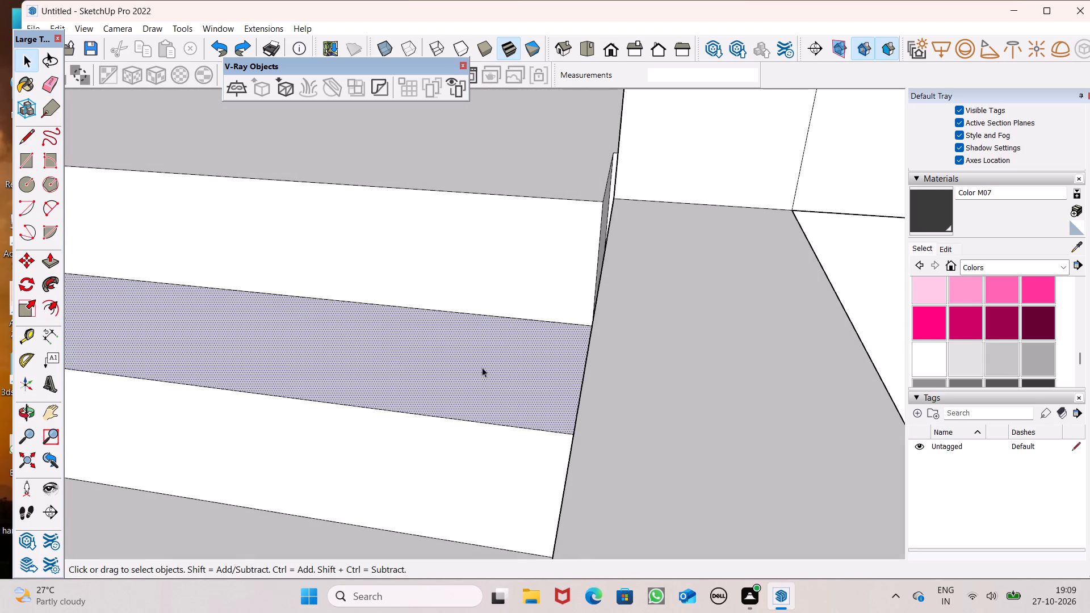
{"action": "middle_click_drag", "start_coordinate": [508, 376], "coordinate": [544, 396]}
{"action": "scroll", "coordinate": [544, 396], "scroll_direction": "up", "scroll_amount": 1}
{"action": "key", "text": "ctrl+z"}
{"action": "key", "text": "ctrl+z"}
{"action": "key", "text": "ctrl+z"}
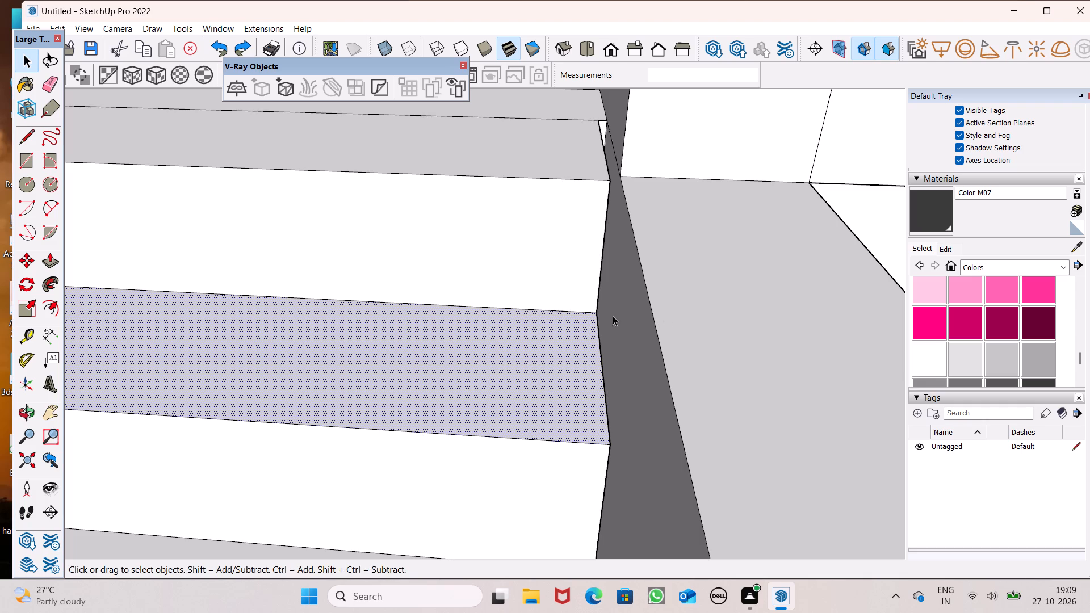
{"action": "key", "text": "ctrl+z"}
Scale the stair group slightly wider along the red axis so its right end meets the right low wall.
{"action": "left_click", "coordinate": [551, 346]}
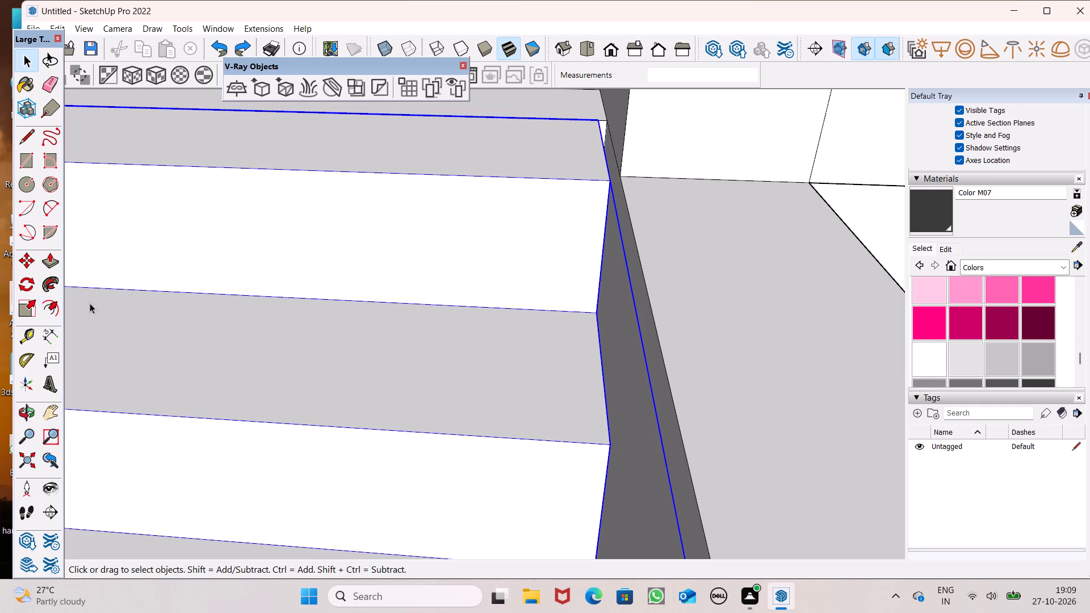
{"action": "left_click", "coordinate": [28, 297]}
{"action": "scroll", "coordinate": [399, 371], "scroll_direction": "up", "scroll_amount": 3}
{"action": "scroll", "coordinate": [564, 284], "scroll_direction": "down", "scroll_amount": 11}
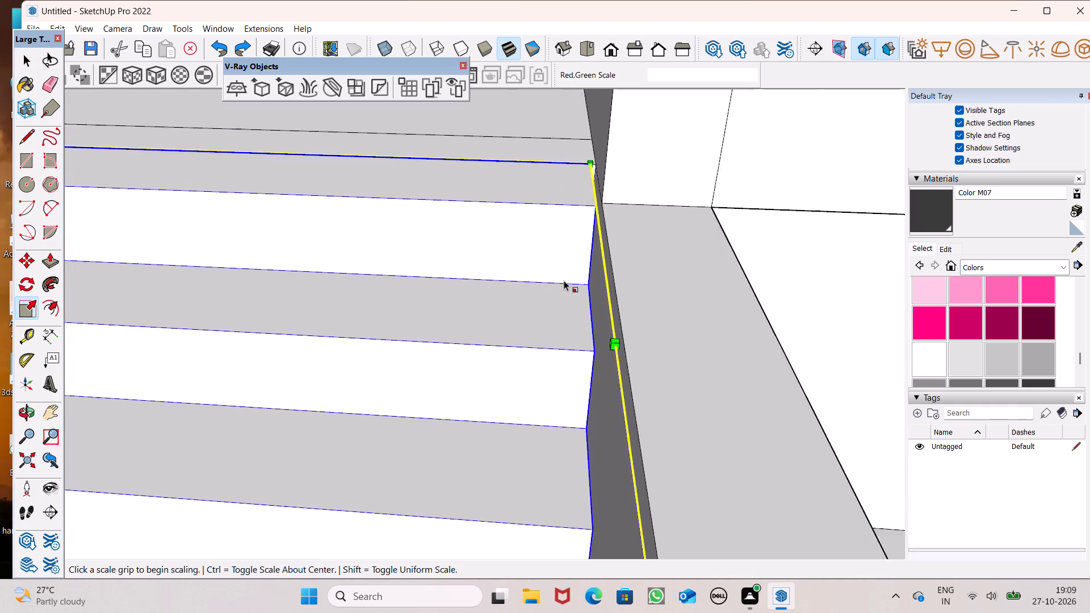
{"action": "scroll", "coordinate": [564, 280], "scroll_direction": "down", "scroll_amount": 3}
{"action": "middle_click_drag", "start_coordinate": [589, 330], "coordinate": [622, 372]}
{"action": "middle_click_drag", "start_coordinate": [624, 329], "coordinate": [622, 270]}
{"action": "scroll", "coordinate": [635, 303], "scroll_direction": "up", "scroll_amount": 2}
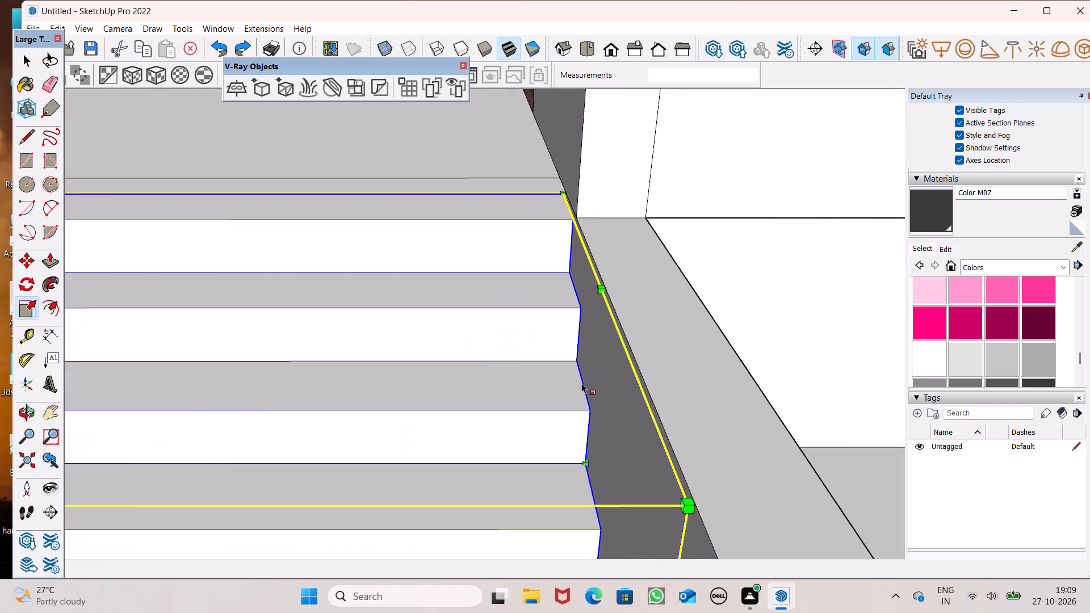
{"action": "left_click_drag", "start_coordinate": [585, 466], "coordinate": [610, 467]}
{"action": "left_click_drag", "start_coordinate": [588, 463], "coordinate": [597, 464]}
{"action": "middle_click_drag", "start_coordinate": [593, 412], "coordinate": [504, 415]}
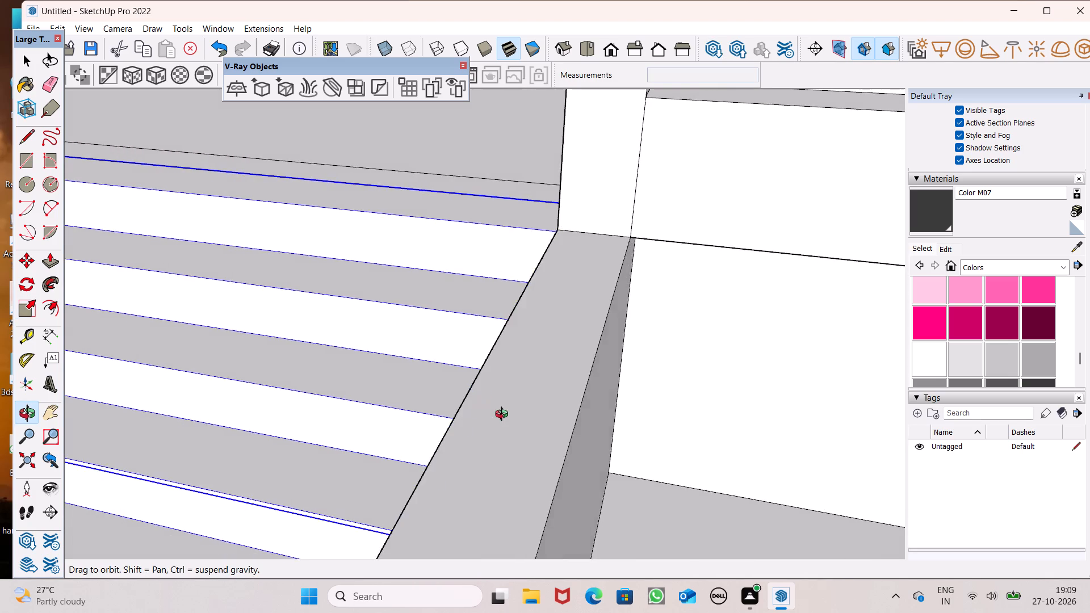
{"action": "middle_click_drag", "start_coordinate": [504, 415], "coordinate": [617, 438]}
{"action": "key", "text": "space"}
Explode the widened stair group so its geometry merges with the front base.
{"action": "scroll", "coordinate": [456, 268], "scroll_direction": "down", "scroll_amount": 3}
{"action": "right_click", "coordinate": [456, 267]}
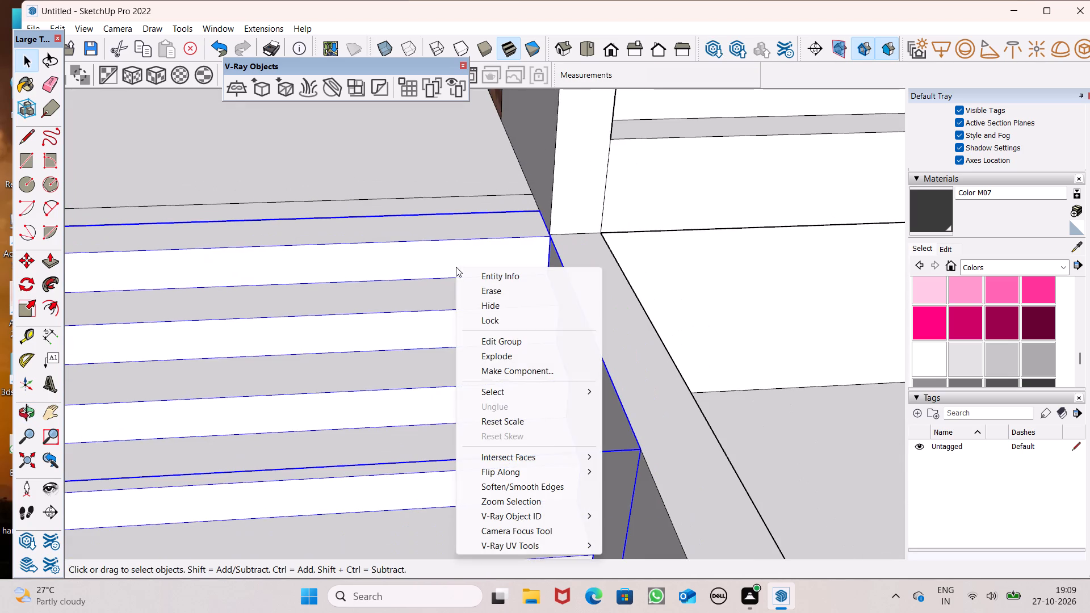
{"action": "scroll", "coordinate": [522, 359], "scroll_direction": "left", "scroll_amount": 1}
{"action": "left_click", "coordinate": [522, 359]}
{"action": "scroll", "coordinate": [522, 330], "scroll_direction": "down", "scroll_amount": 9}
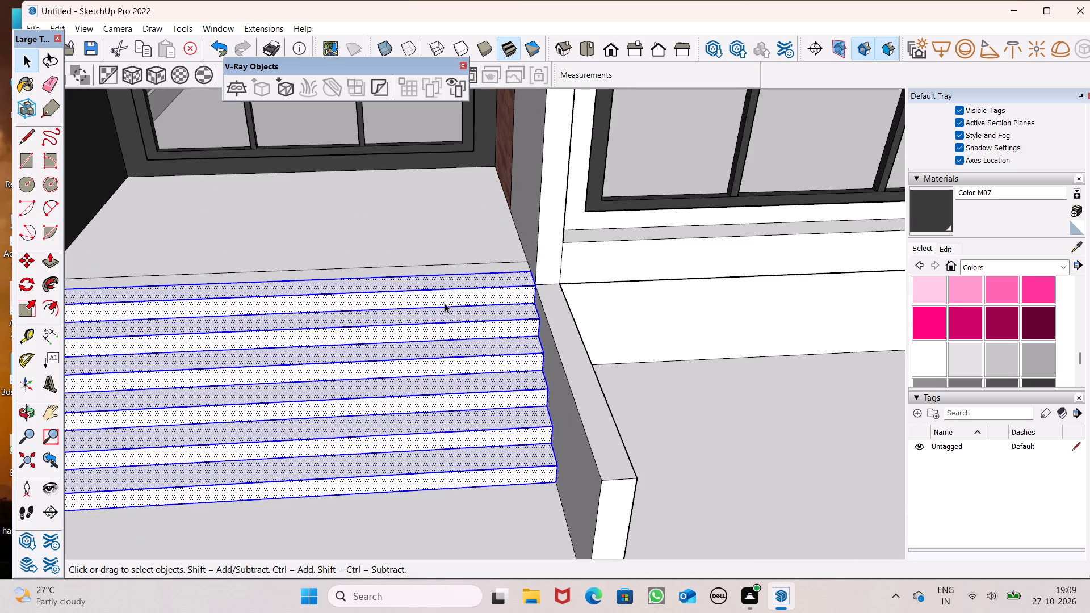
{"action": "scroll", "coordinate": [433, 241], "scroll_direction": "down", "scroll_amount": 5}
{"action": "left_click", "coordinate": [132, 252]}
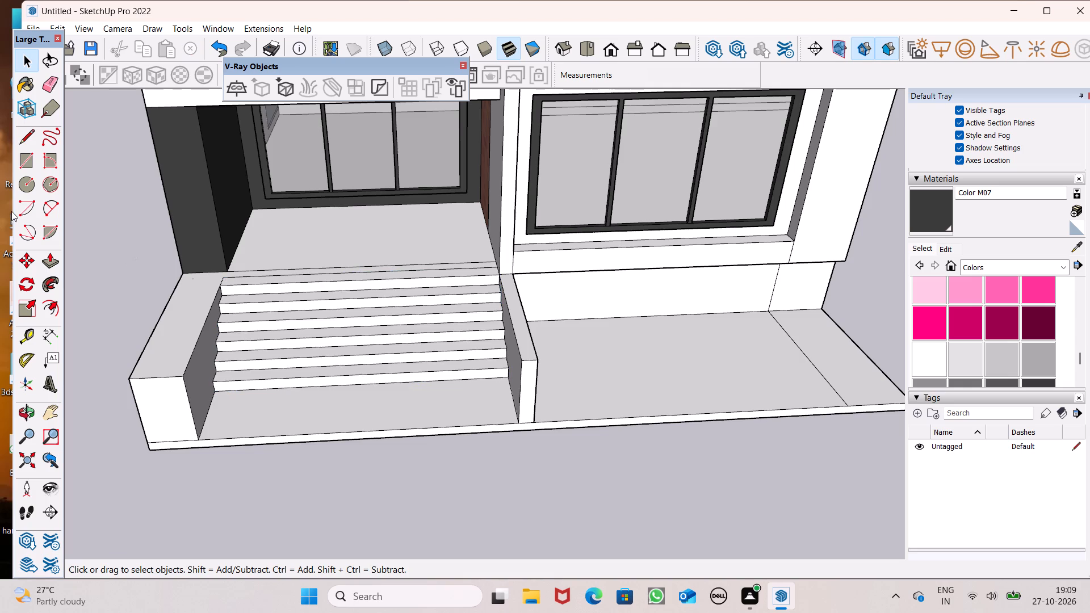
Erase the seam lines between the stair's top tread and the porch floor.
{"action": "left_click", "coordinate": [58, 85]}
{"action": "scroll", "coordinate": [304, 230], "scroll_direction": "up", "scroll_amount": 6}
{"action": "left_click_drag", "start_coordinate": [308, 281], "coordinate": [313, 286]}
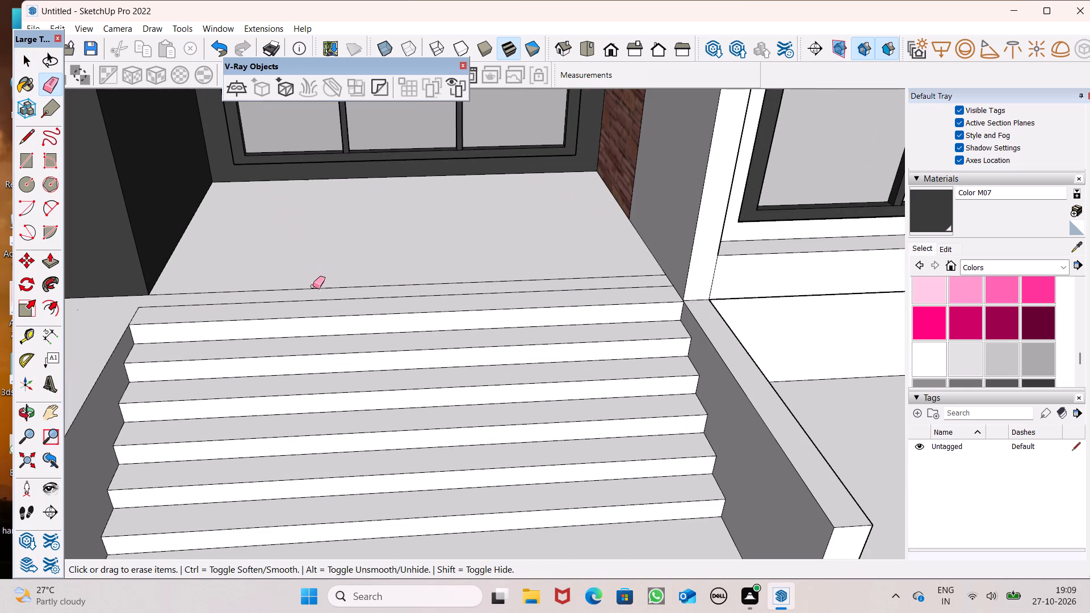
{"action": "left_click_drag", "start_coordinate": [313, 286], "coordinate": [317, 297]}
{"action": "left_click", "coordinate": [330, 297]}
{"action": "left_click", "coordinate": [336, 297]}
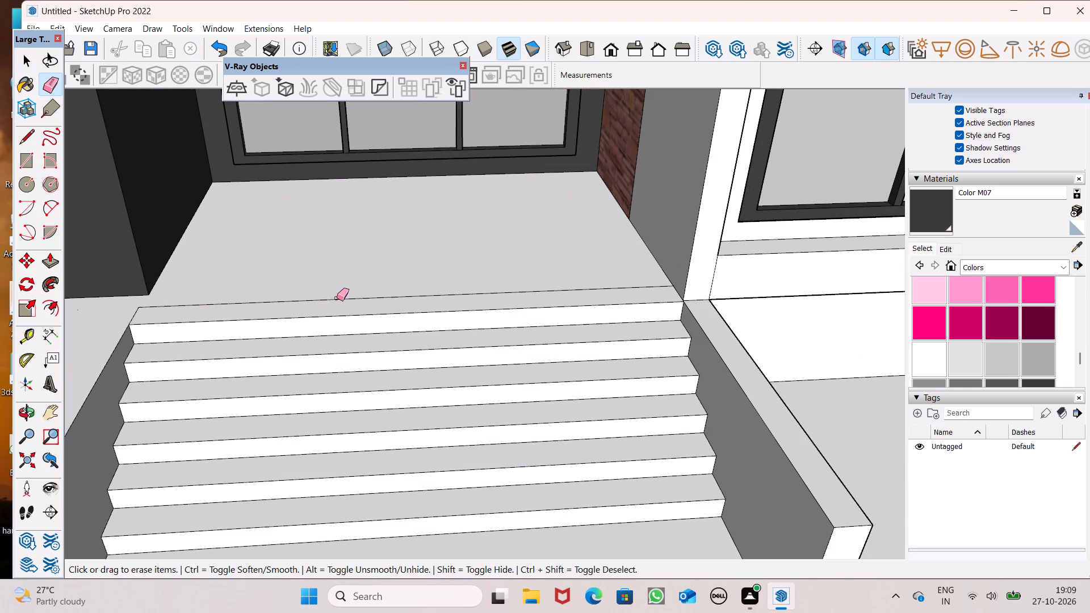
{"action": "scroll", "coordinate": [198, 290], "scroll_direction": "up", "scroll_amount": 6}
{"action": "left_click_drag", "start_coordinate": [110, 316], "coordinate": [123, 324]}
{"action": "key", "text": "space"}
Draw a rectangle about 14' 7" by 3' 3" on the base wall below the large ground-floor window.
{"action": "scroll", "coordinate": [443, 279], "scroll_direction": "down", "scroll_amount": 8}
{"action": "scroll", "coordinate": [386, 254], "scroll_direction": "down", "scroll_amount": 12}
{"action": "middle_click_drag", "start_coordinate": [458, 310], "coordinate": [410, 160]}
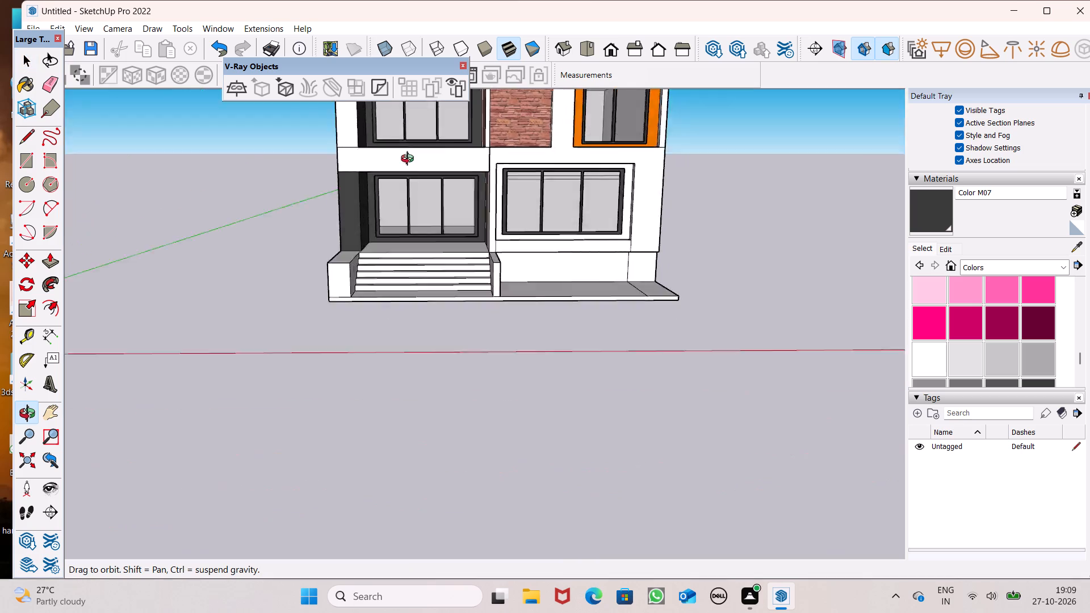
{"action": "middle_click_drag", "start_coordinate": [410, 160], "coordinate": [424, 204]}
{"action": "scroll", "coordinate": [431, 204], "scroll_direction": "up", "scroll_amount": 6}
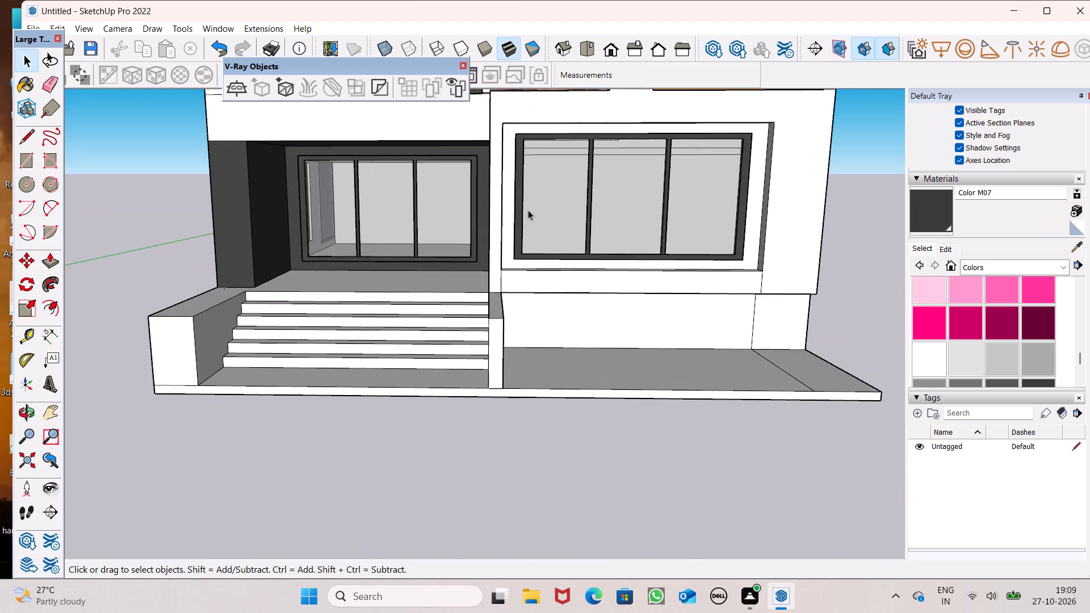
{"action": "middle_click_drag", "start_coordinate": [687, 328], "coordinate": [635, 297]}
{"action": "scroll", "coordinate": [595, 317], "scroll_direction": "up", "scroll_amount": 1}
{"action": "middle_click_drag", "start_coordinate": [736, 341], "coordinate": [774, 299]}
{"action": "middle_click", "coordinate": [774, 299]}
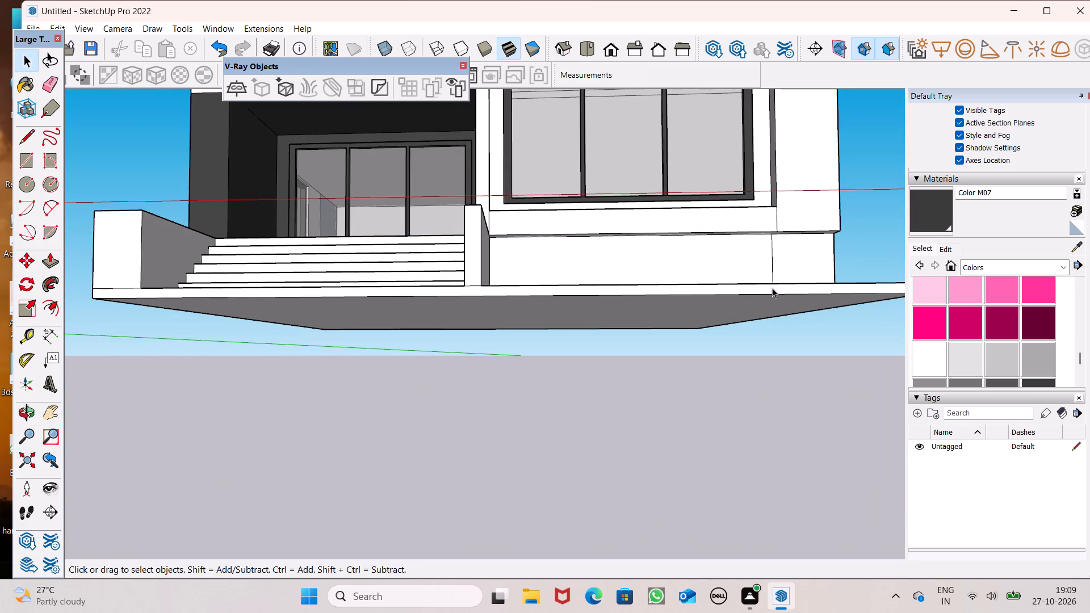
{"action": "scroll", "coordinate": [772, 287], "scroll_direction": "up", "scroll_amount": 1}
{"action": "middle_click_drag", "start_coordinate": [772, 287], "coordinate": [771, 325]}
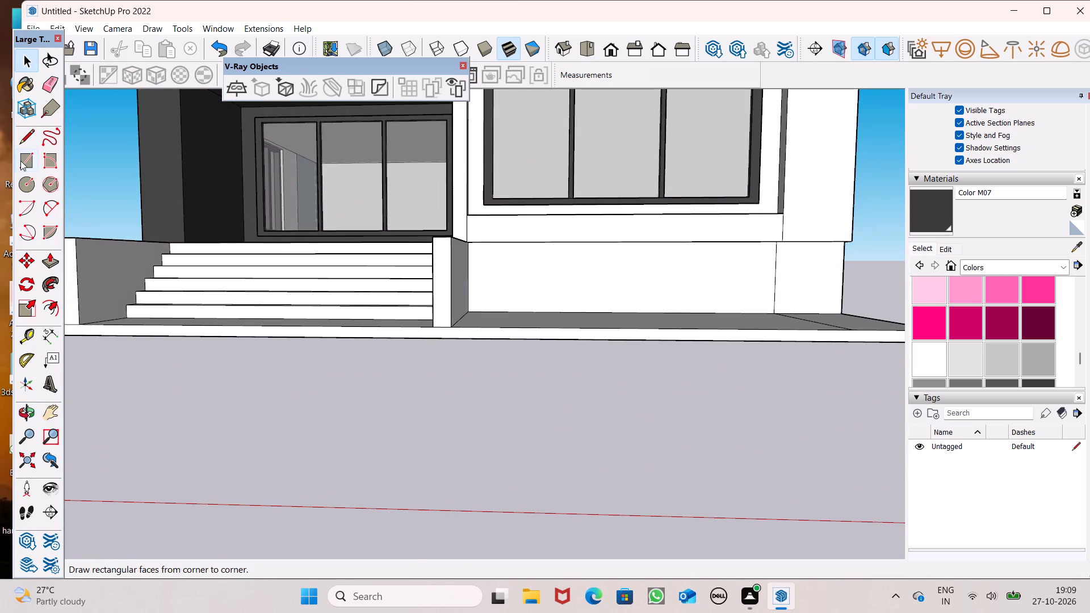
{"action": "left_click", "coordinate": [20, 161]}
{"action": "scroll", "coordinate": [334, 242], "scroll_direction": "up", "scroll_amount": 4}
{"action": "scroll", "coordinate": [355, 230], "scroll_direction": "down", "scroll_amount": 2}
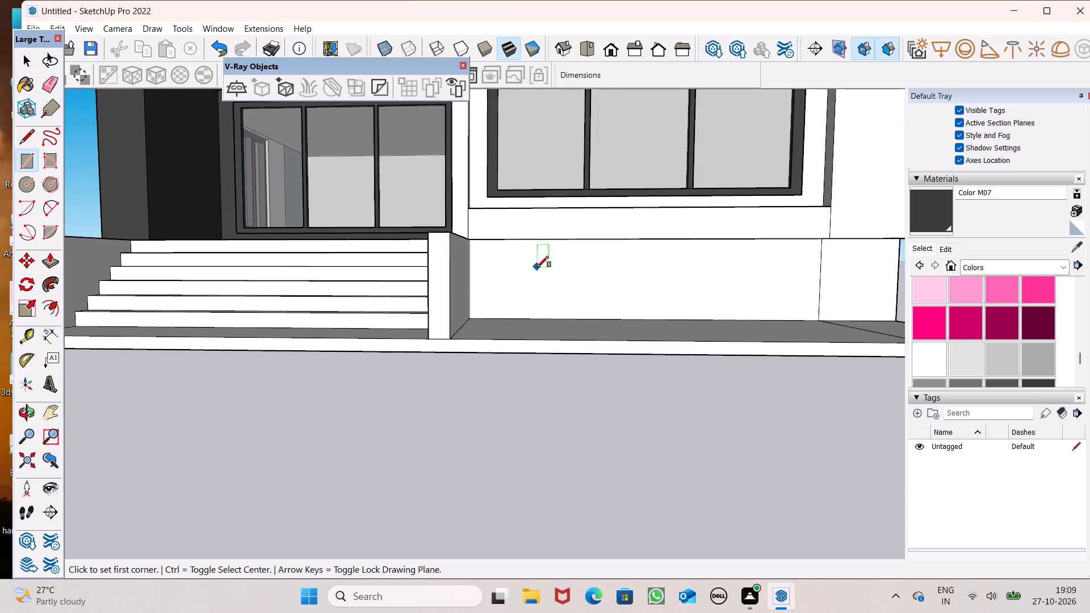
{"action": "scroll", "coordinate": [538, 267], "scroll_direction": "up", "scroll_amount": 5}
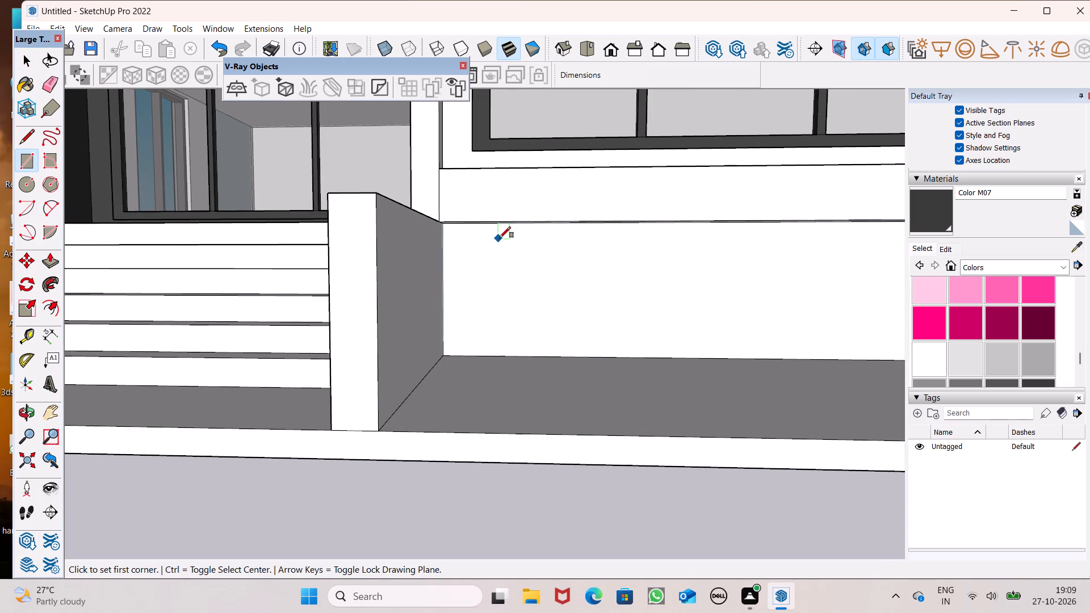
{"action": "left_click", "coordinate": [500, 238]}
{"action": "scroll", "coordinate": [487, 320], "scroll_direction": "down", "scroll_amount": 5}
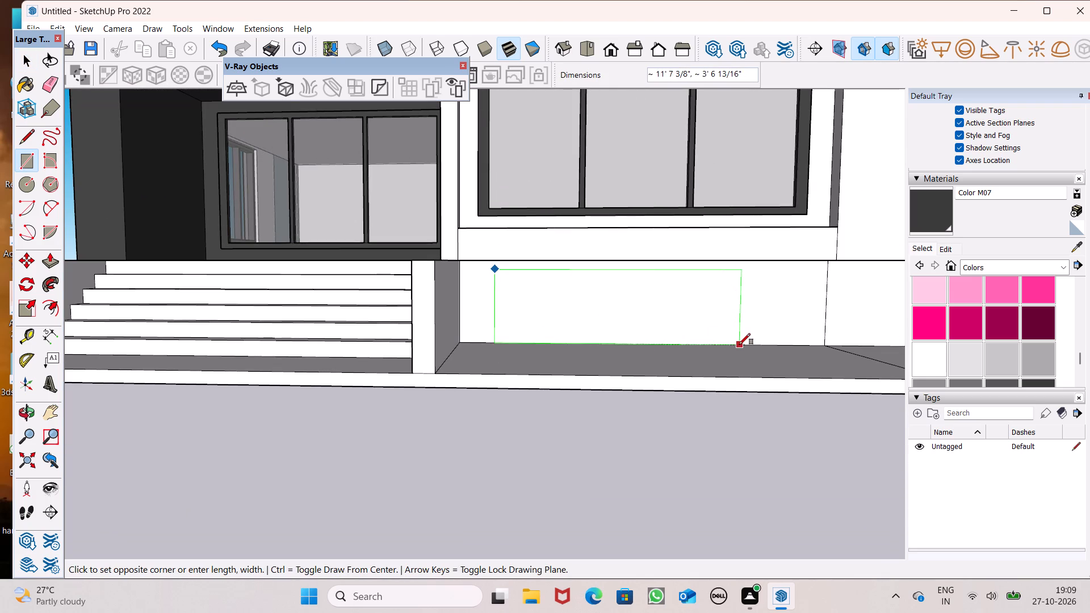
{"action": "left_click", "coordinate": [804, 338]}
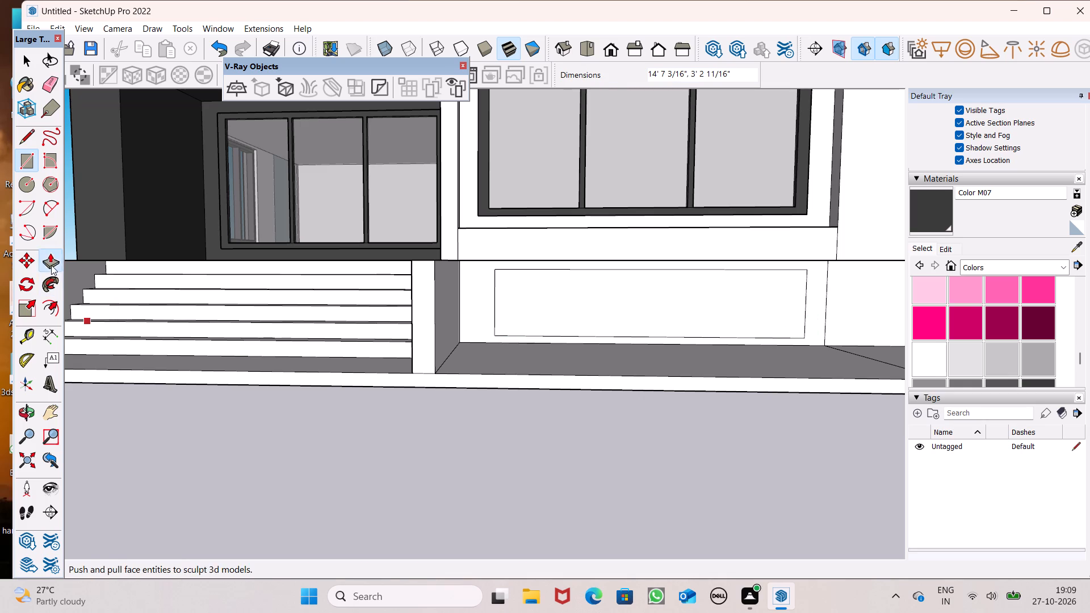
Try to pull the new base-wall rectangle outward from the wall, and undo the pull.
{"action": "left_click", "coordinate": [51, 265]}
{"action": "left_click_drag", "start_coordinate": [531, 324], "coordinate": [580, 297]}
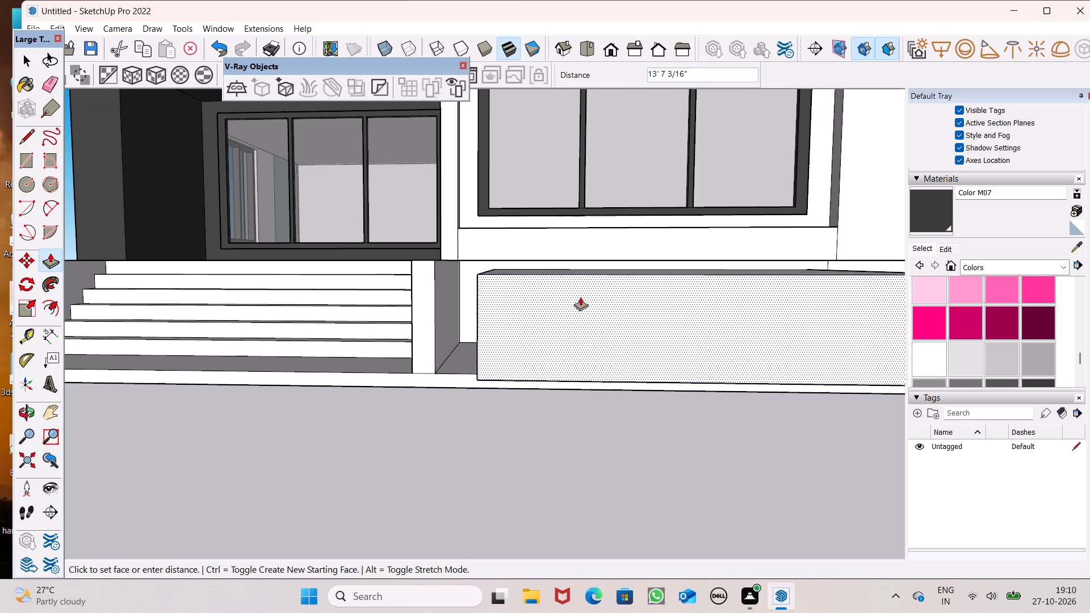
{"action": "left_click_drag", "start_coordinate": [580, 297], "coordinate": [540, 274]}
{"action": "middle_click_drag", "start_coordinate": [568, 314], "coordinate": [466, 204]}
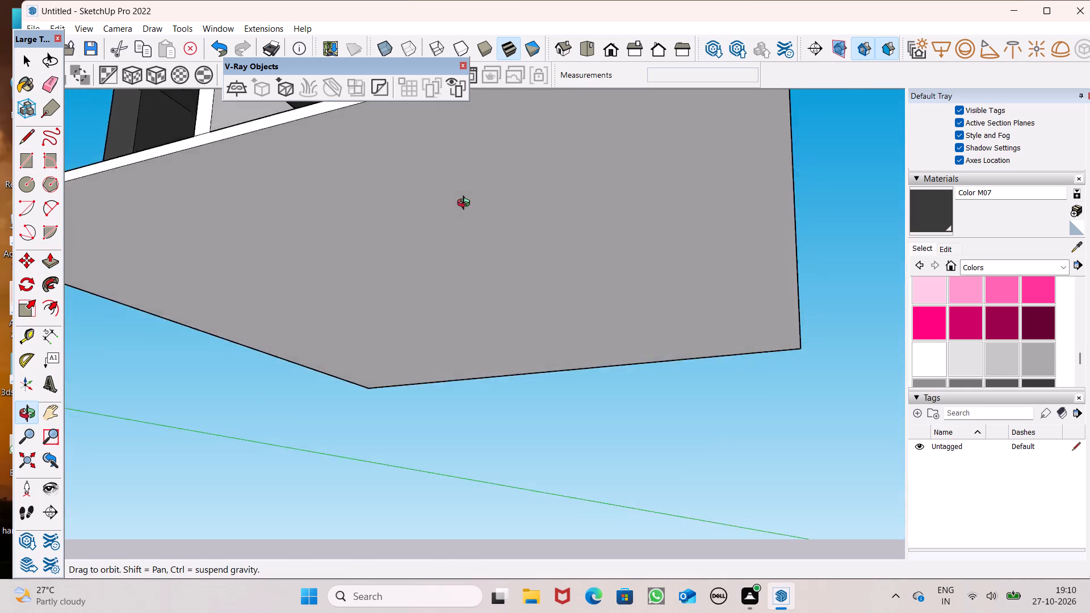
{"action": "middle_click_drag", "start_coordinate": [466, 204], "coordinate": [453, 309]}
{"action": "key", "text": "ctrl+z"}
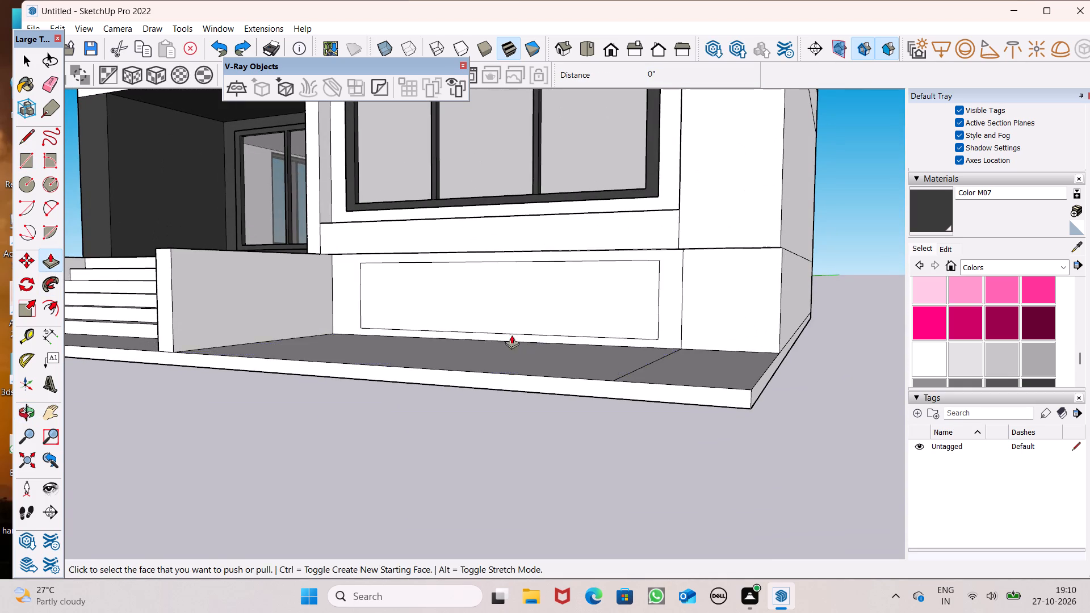
Push the base-wall rectangle inward to form a shallow recessed opening below the ground-floor window.
{"action": "middle_click_drag", "start_coordinate": [512, 334], "coordinate": [644, 370]}
{"action": "left_click_drag", "start_coordinate": [502, 339], "coordinate": [509, 322]}
{"action": "key", "text": "space"}
Select the large three-pane window on the ground floor.
{"action": "double_click", "coordinate": [505, 209]}
{"action": "scroll", "coordinate": [465, 258], "scroll_direction": "down", "scroll_amount": 7}
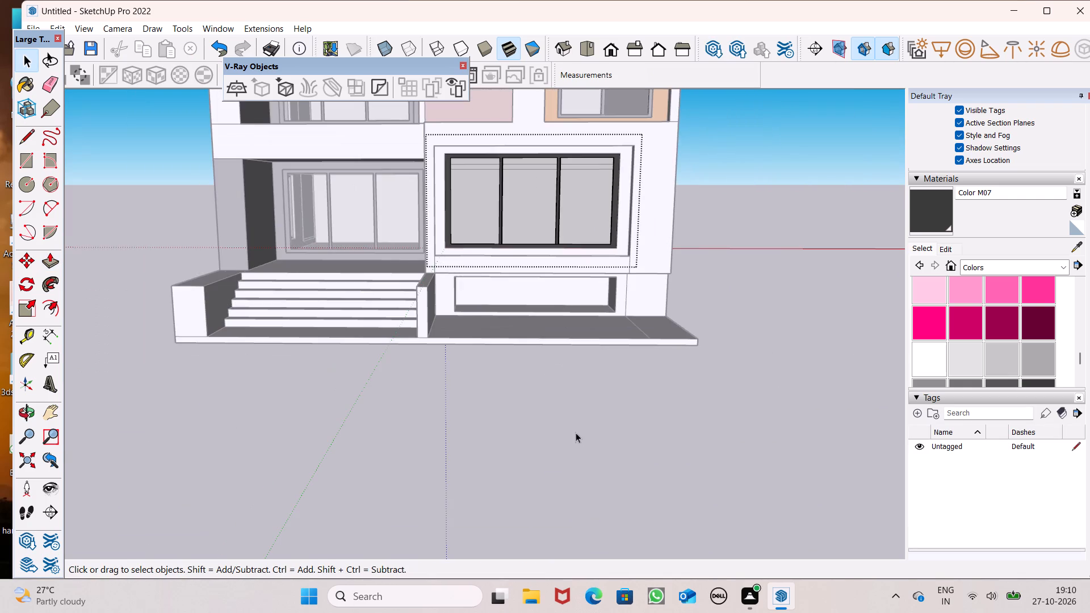
{"action": "left_click", "coordinate": [577, 434]}
{"action": "left_click", "coordinate": [569, 204]}
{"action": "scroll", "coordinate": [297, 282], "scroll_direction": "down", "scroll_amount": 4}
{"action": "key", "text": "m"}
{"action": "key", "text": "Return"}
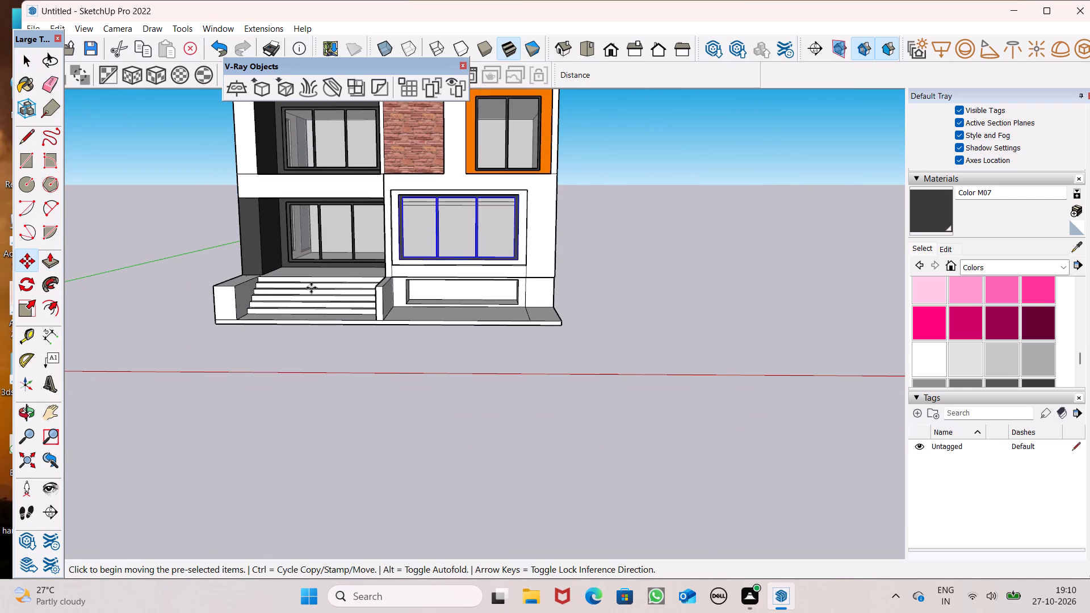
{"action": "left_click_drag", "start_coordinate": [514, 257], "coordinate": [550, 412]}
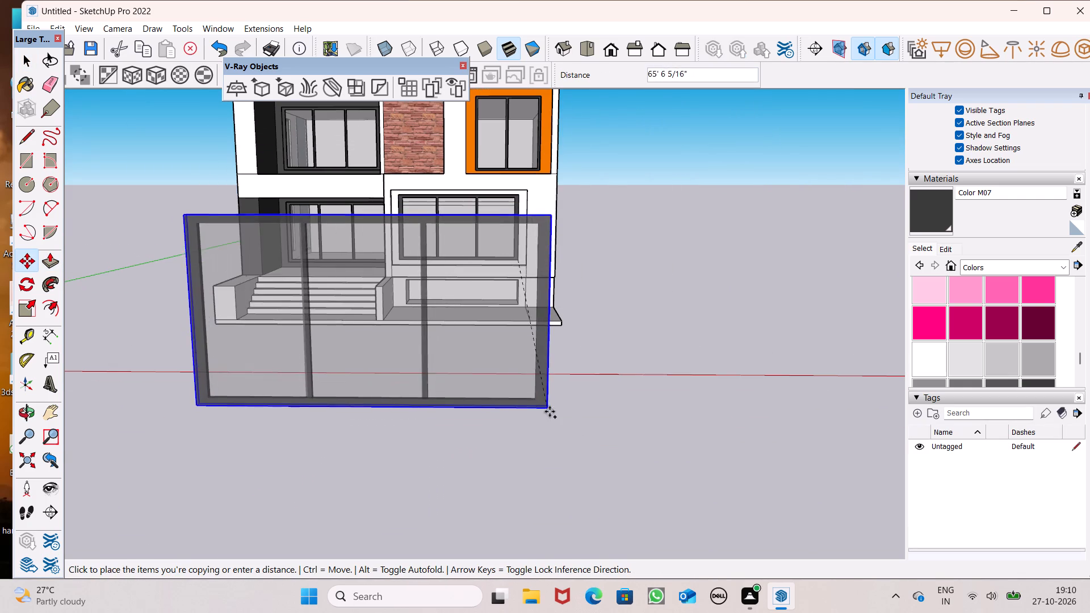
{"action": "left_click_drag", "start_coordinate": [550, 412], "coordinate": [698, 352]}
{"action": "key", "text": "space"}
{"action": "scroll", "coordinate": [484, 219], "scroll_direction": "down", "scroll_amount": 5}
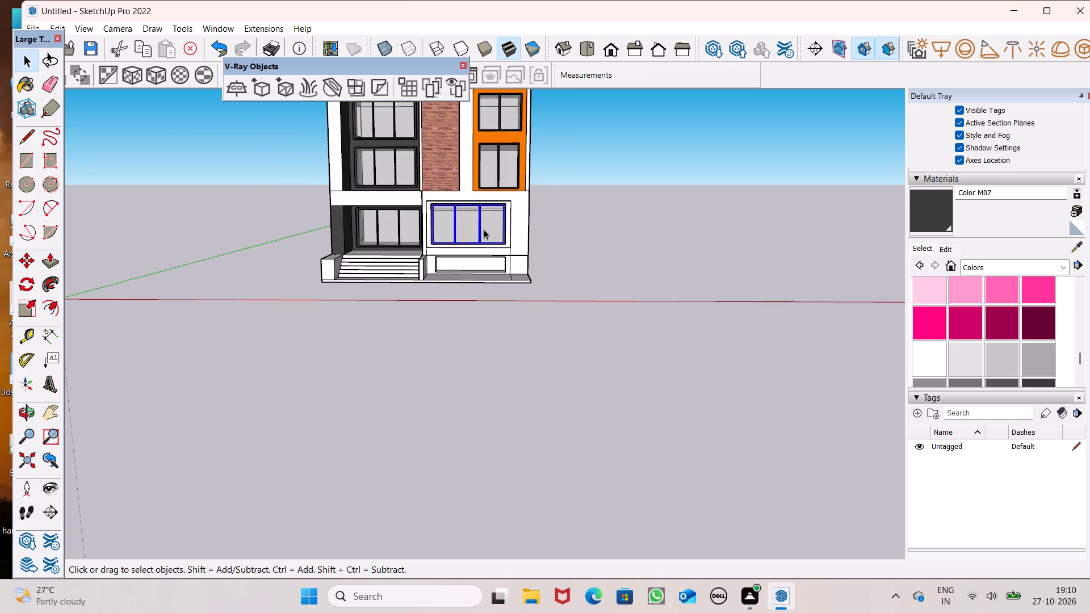
Copy the ground-floor three-pane window to the open ground beside the building, about 91' 5" away.
{"action": "scroll", "coordinate": [428, 230], "scroll_direction": "down", "scroll_amount": 6}
{"action": "scroll", "coordinate": [464, 237], "scroll_direction": "up", "scroll_amount": 4}
{"action": "key", "text": "m"}
{"action": "key", "text": "Return"}
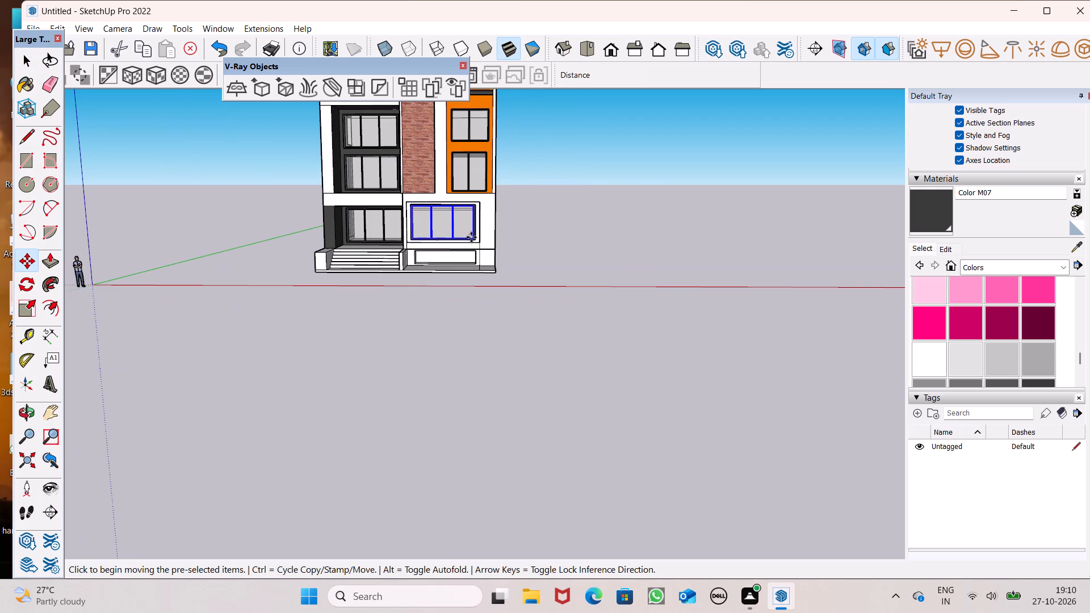
{"action": "left_click_drag", "start_coordinate": [473, 238], "coordinate": [636, 295]}
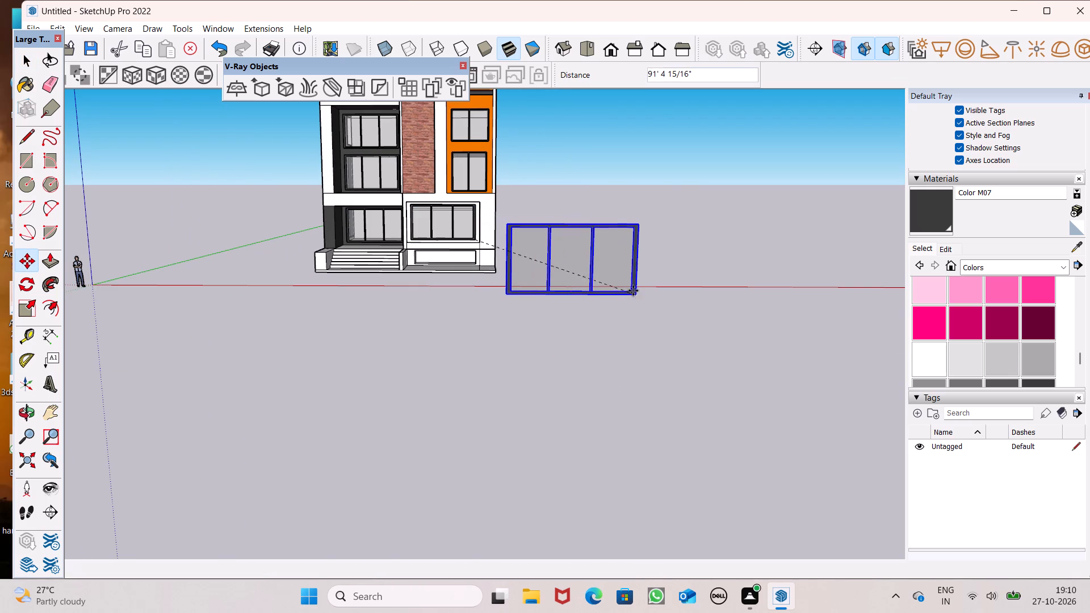
{"action": "key", "text": "space"}
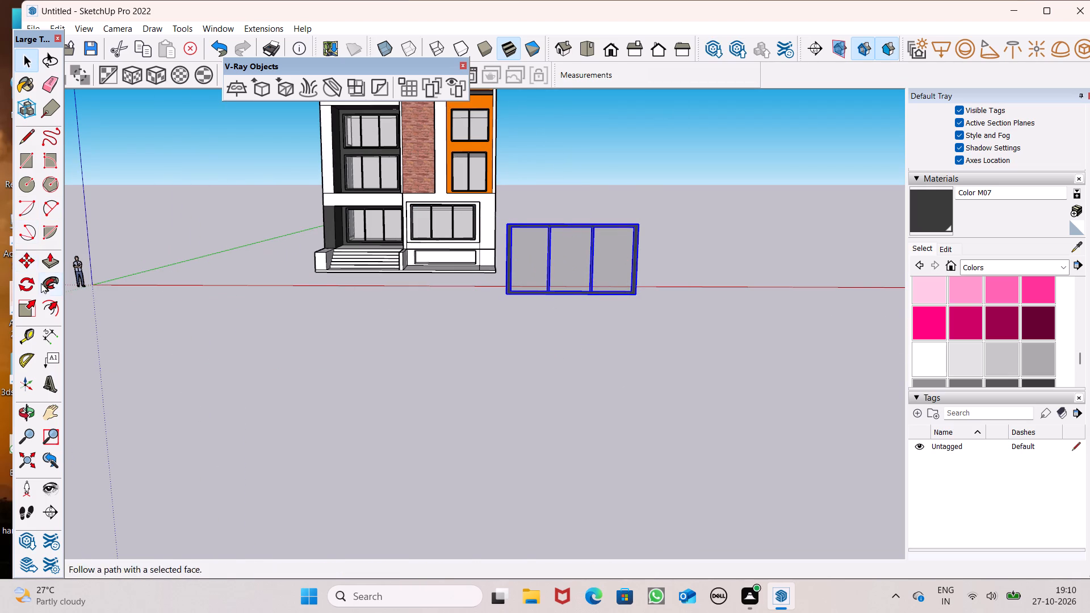
Scale the window copy vertically to well under half its height so it becomes a low three-pane strip.
{"action": "left_click", "coordinate": [23, 305]}
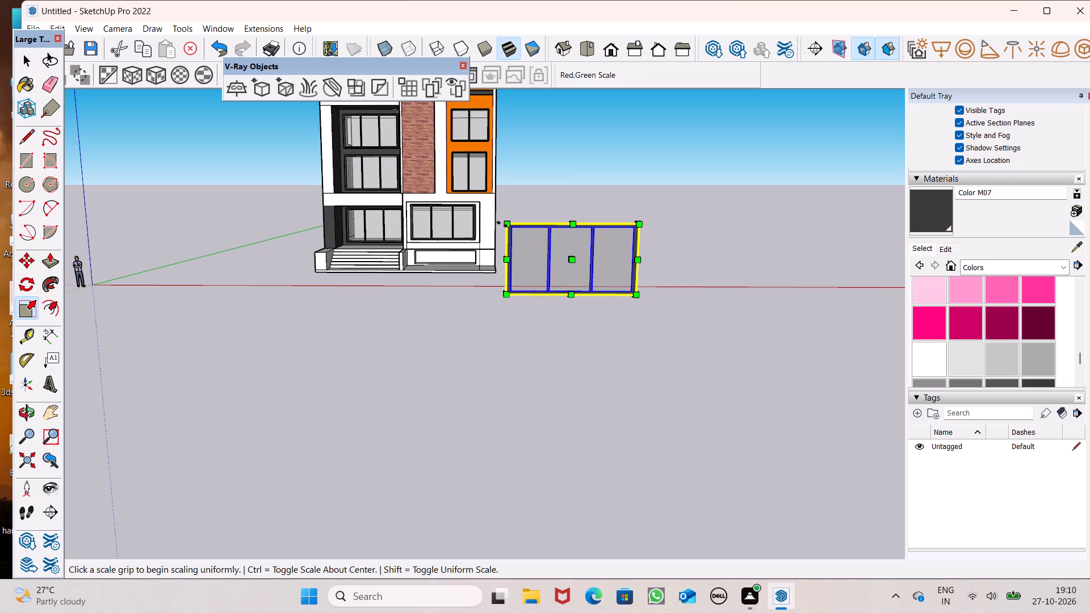
{"action": "left_click_drag", "start_coordinate": [502, 224], "coordinate": [551, 288]}
{"action": "scroll", "coordinate": [598, 272], "scroll_direction": "up", "scroll_amount": 7}
{"action": "middle_click_drag", "start_coordinate": [611, 276], "coordinate": [628, 360]}
{"action": "scroll", "coordinate": [602, 261], "scroll_direction": "up", "scroll_amount": 5}
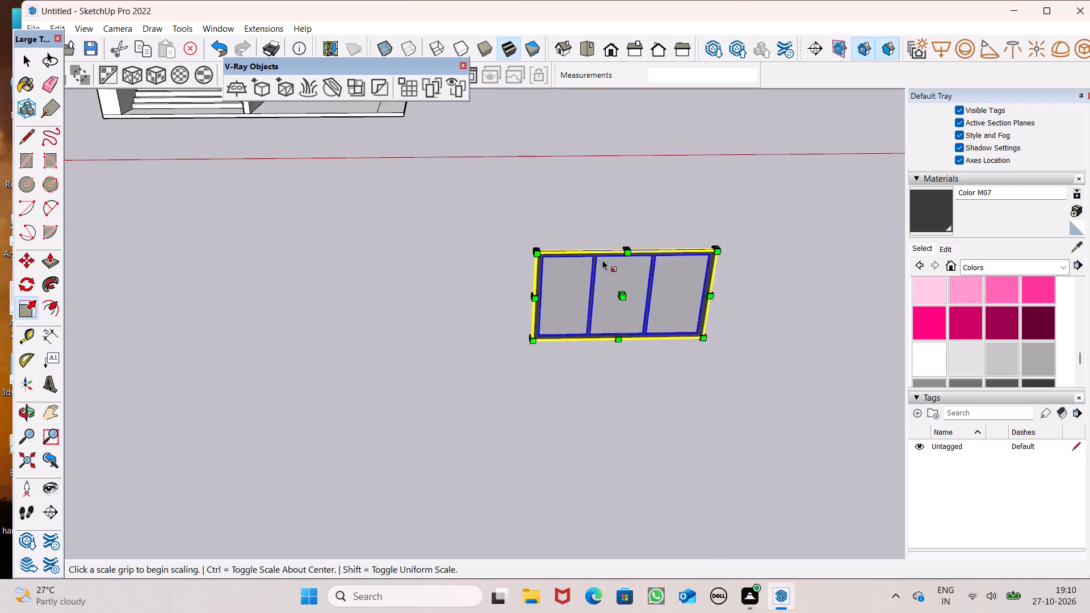
{"action": "scroll", "coordinate": [602, 260], "scroll_direction": "up", "scroll_amount": 10}
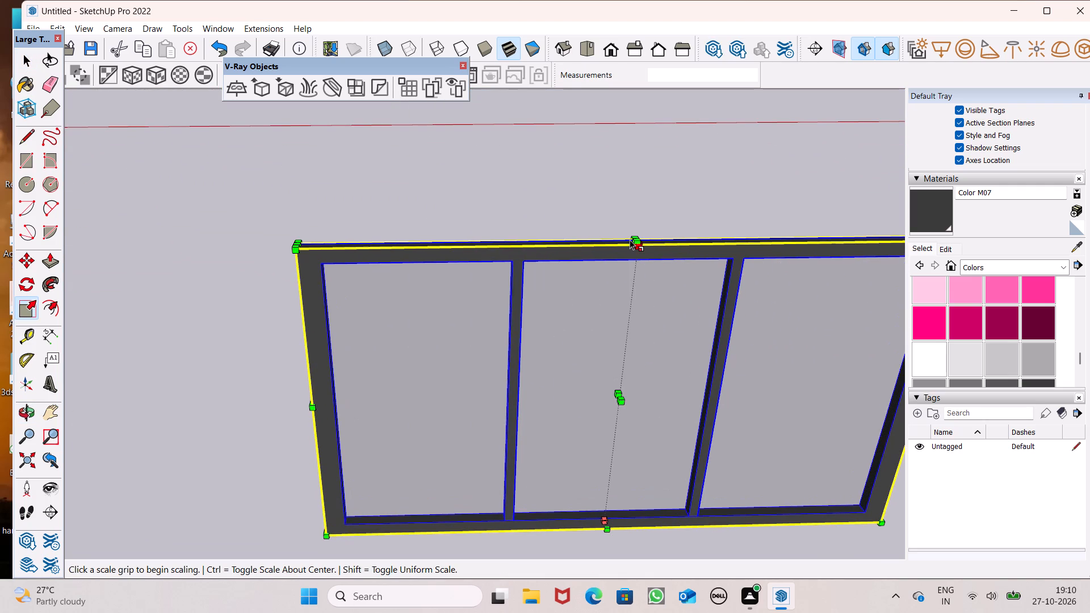
{"action": "left_click_drag", "start_coordinate": [635, 238], "coordinate": [618, 316]}
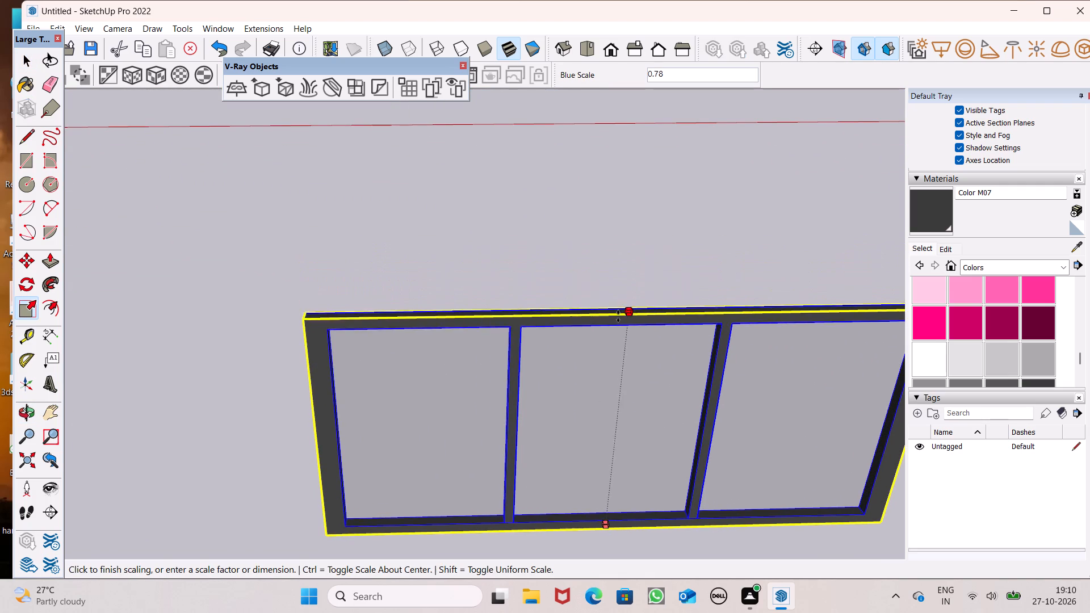
{"action": "left_click_drag", "start_coordinate": [618, 316], "coordinate": [598, 413]}
{"action": "scroll", "coordinate": [610, 295], "scroll_direction": "down", "scroll_amount": 6}
{"action": "key", "text": "space"}
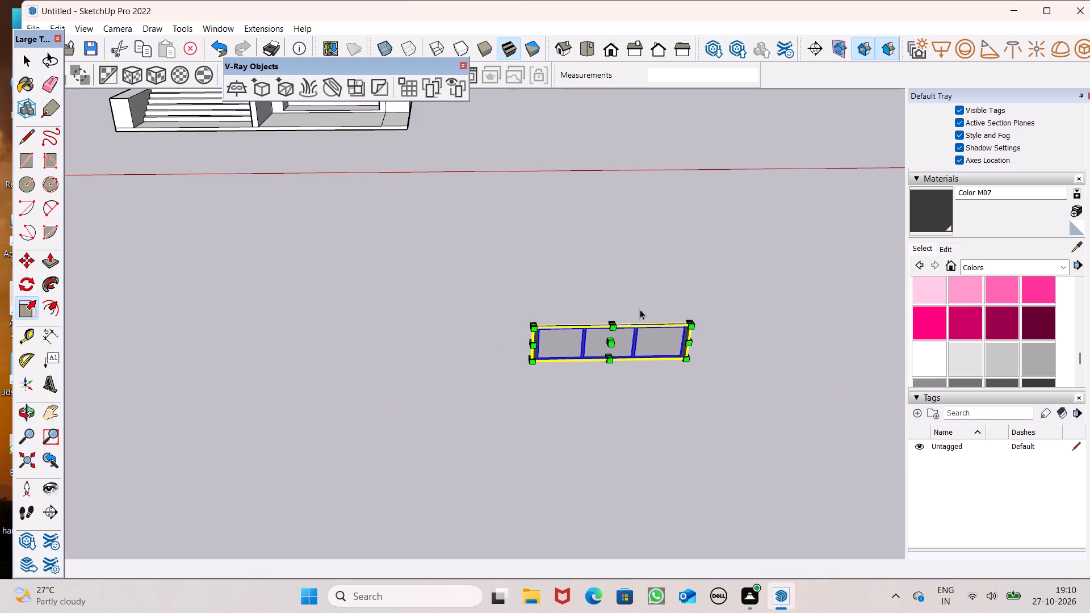
Move the low window copy about 68' to the front slab, close to the recessed base-wall opening.
{"action": "scroll", "coordinate": [646, 309], "scroll_direction": "down", "scroll_amount": 6}
{"action": "key", "text": "m"}
{"action": "key", "text": "Return"}
{"action": "key", "text": "backslash"}
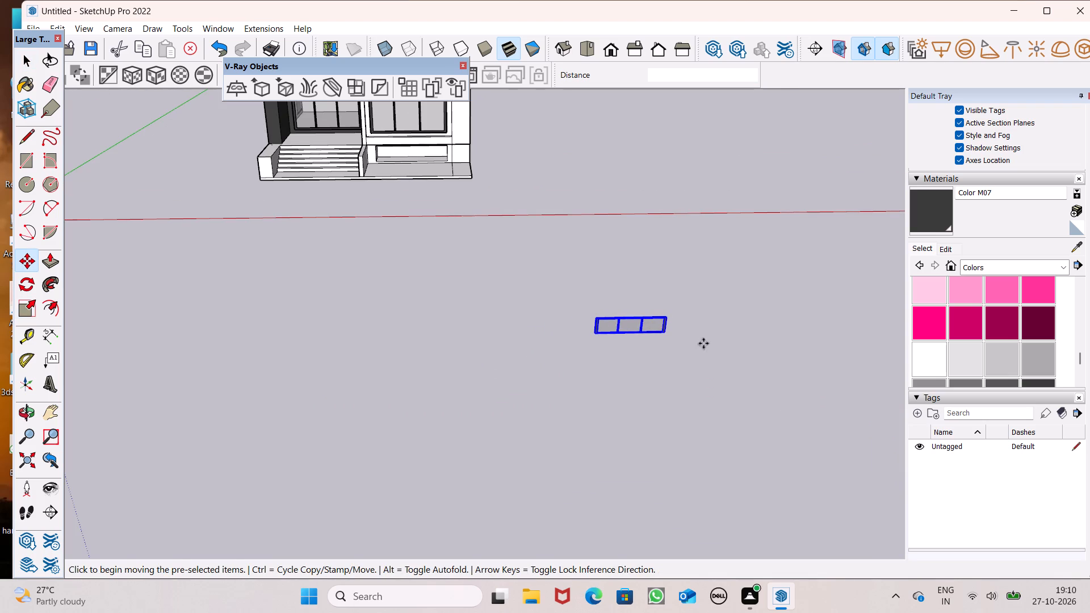
{"action": "left_click_drag", "start_coordinate": [668, 335], "coordinate": [450, 161]}
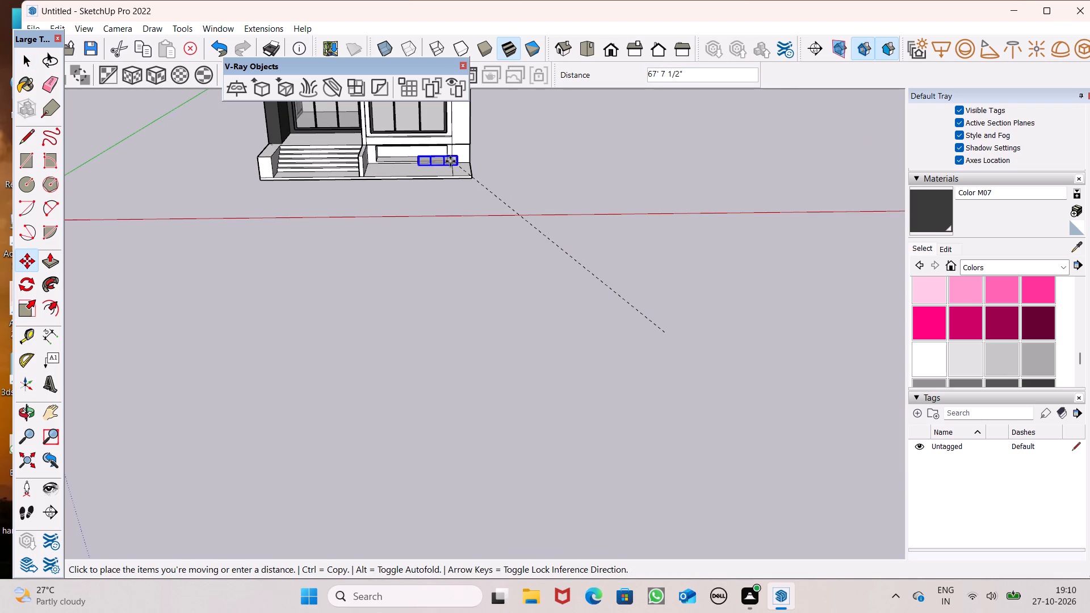
{"action": "left_click_drag", "start_coordinate": [450, 161], "coordinate": [446, 163]}
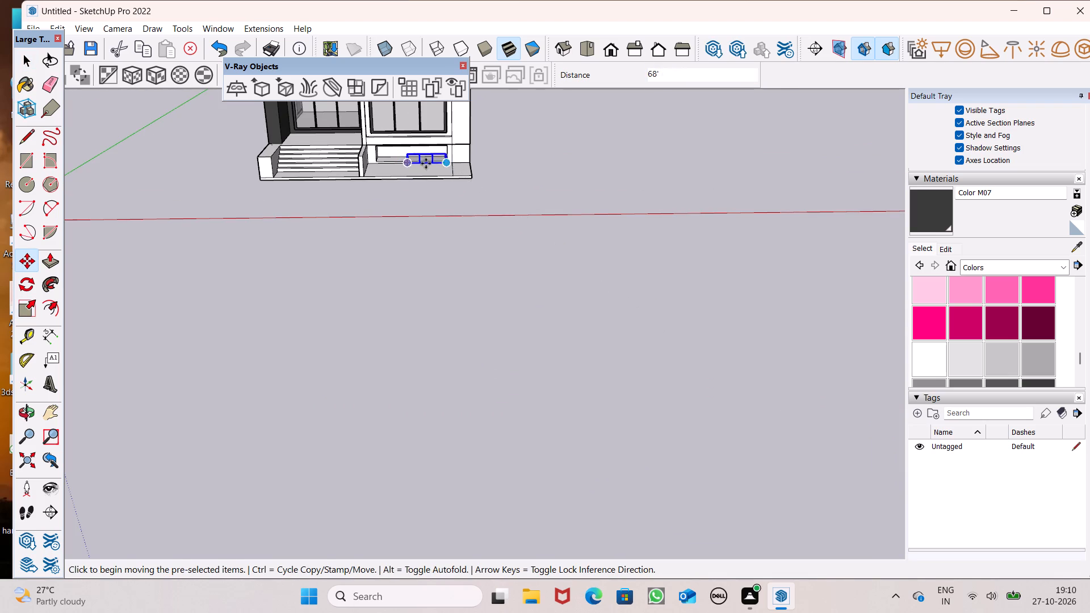
Move the low window copy into the base-wall opening, aligning its bottom outer corner with the opening's lower corner farthest from the stair.
{"action": "scroll", "coordinate": [382, 148], "scroll_direction": "up", "scroll_amount": 8}
{"action": "scroll", "coordinate": [537, 139], "scroll_direction": "up", "scroll_amount": 6}
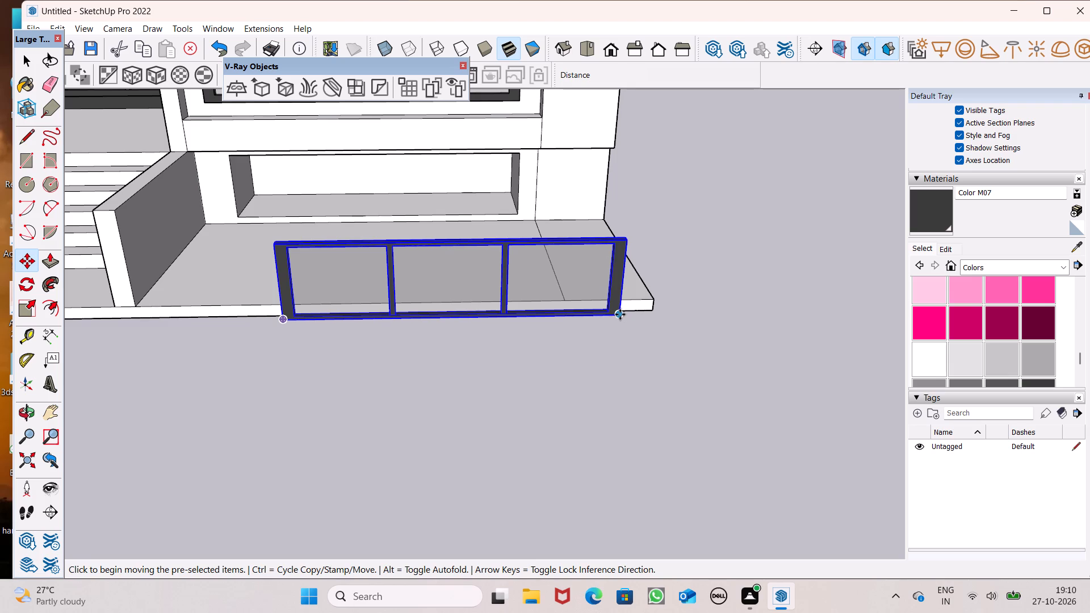
{"action": "left_click_drag", "start_coordinate": [619, 316], "coordinate": [515, 212]}
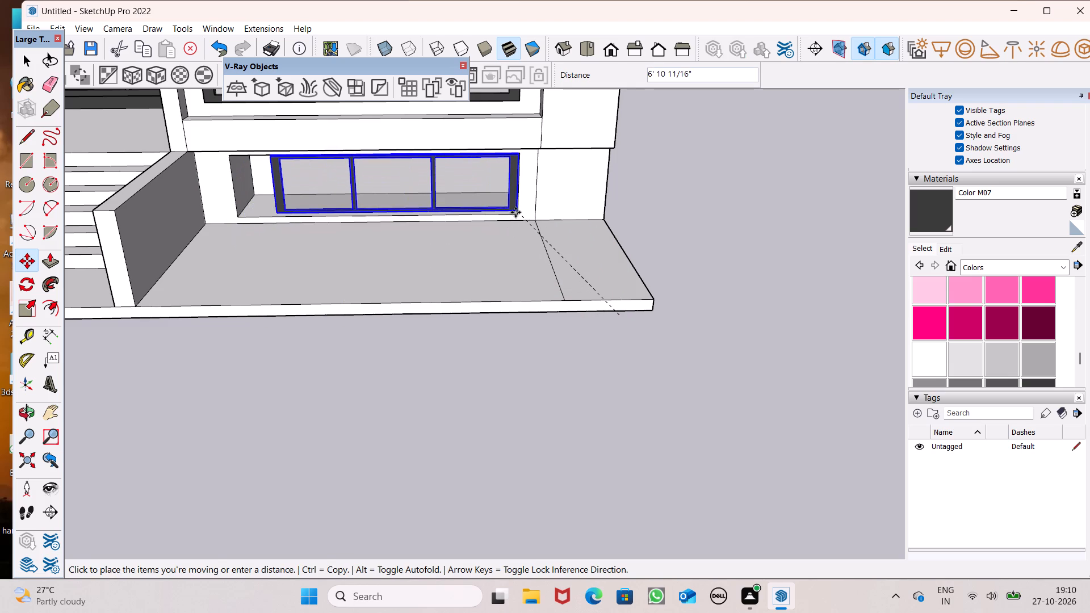
{"action": "left_click_drag", "start_coordinate": [515, 212], "coordinate": [494, 150]}
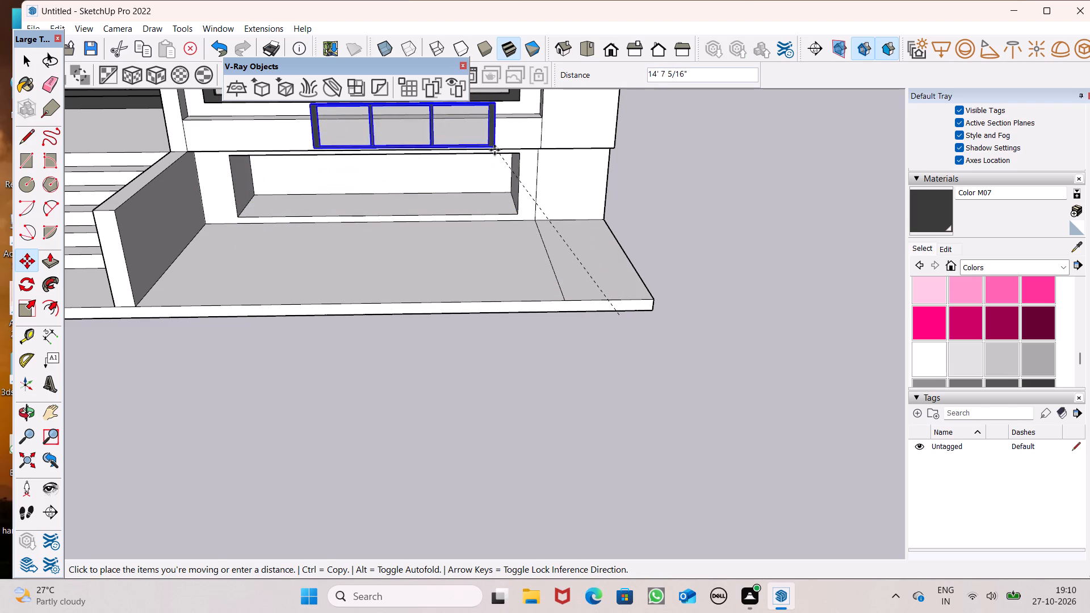
{"action": "left_click_drag", "start_coordinate": [494, 150], "coordinate": [493, 201]}
{"action": "scroll", "coordinate": [491, 201], "scroll_direction": "up", "scroll_amount": 3}
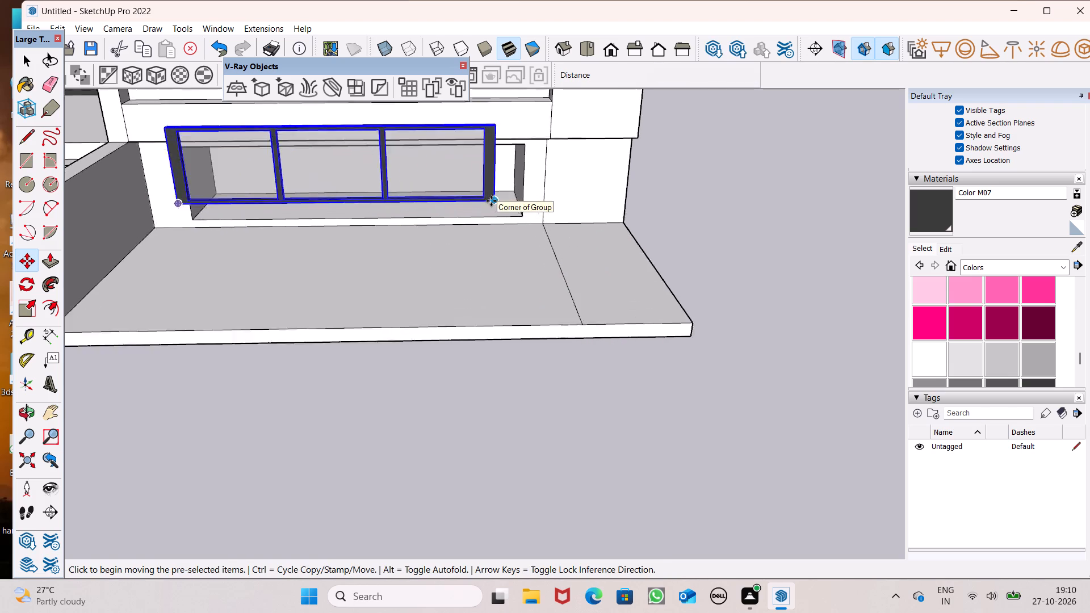
{"action": "scroll", "coordinate": [491, 201], "scroll_direction": "up", "scroll_amount": 7}
{"action": "scroll", "coordinate": [547, 209], "scroll_direction": "up", "scroll_amount": 7}
{"action": "scroll", "coordinate": [544, 210], "scroll_direction": "down", "scroll_amount": 8}
{"action": "middle_click_drag", "start_coordinate": [557, 244], "coordinate": [557, 244]}
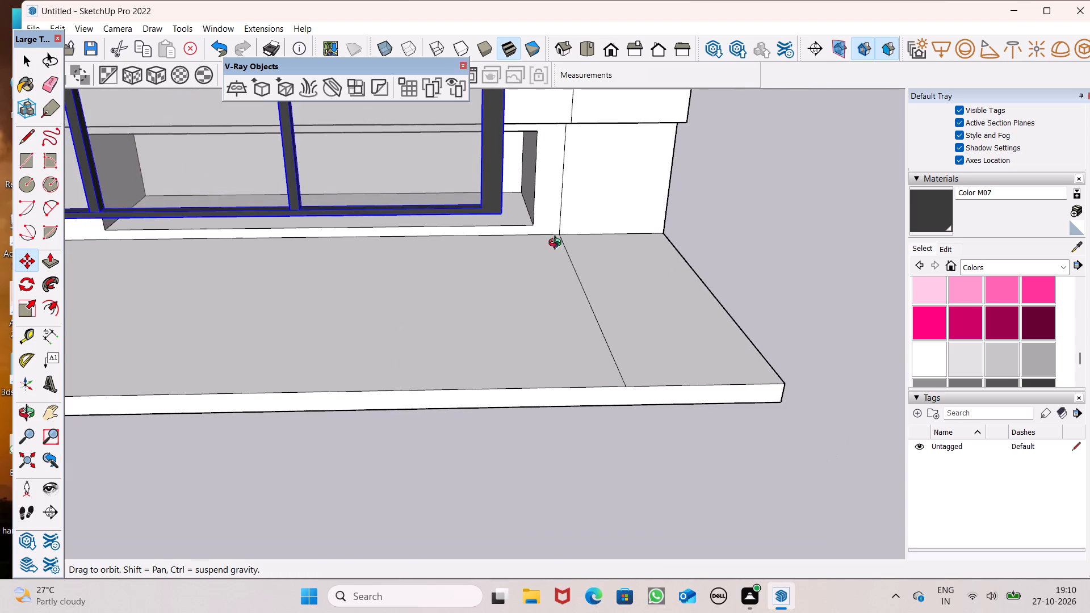
{"action": "middle_click_drag", "start_coordinate": [557, 244], "coordinate": [488, 235]}
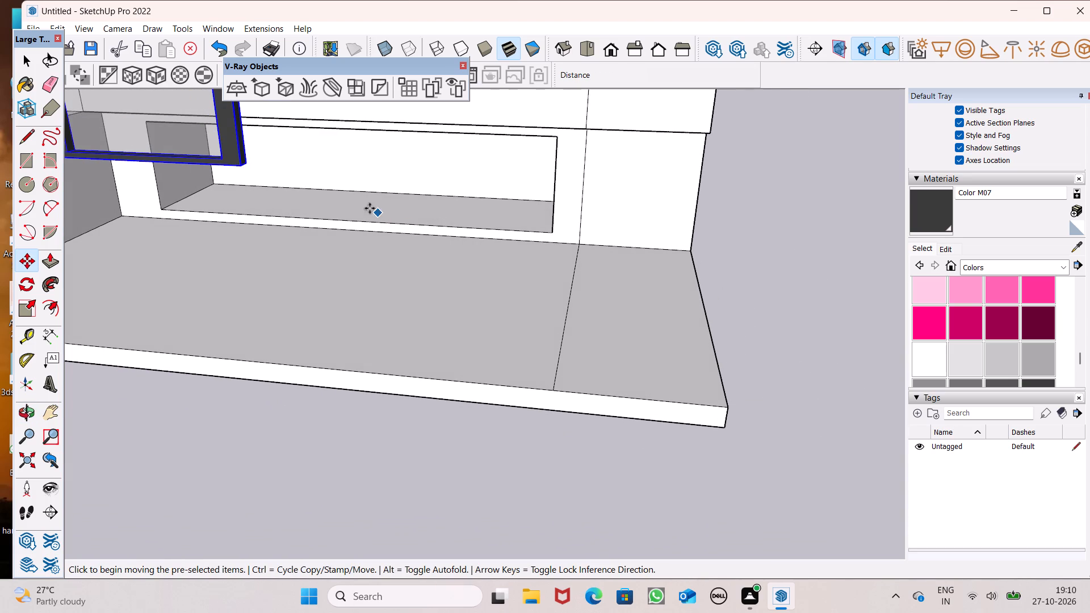
{"action": "left_click_drag", "start_coordinate": [241, 169], "coordinate": [515, 228]}
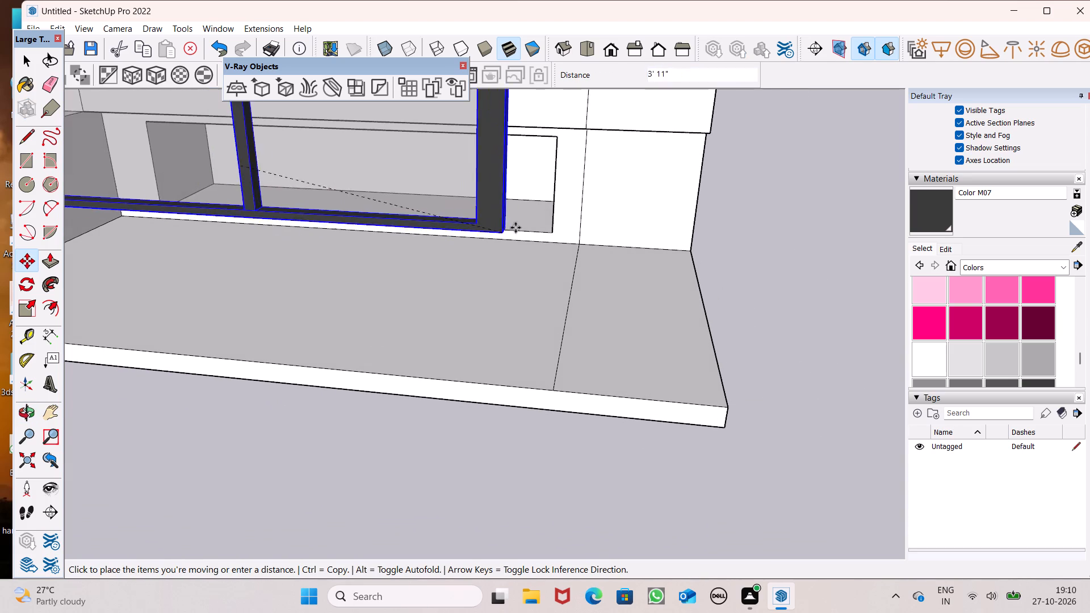
{"action": "left_click_drag", "start_coordinate": [515, 228], "coordinate": [389, 230]}
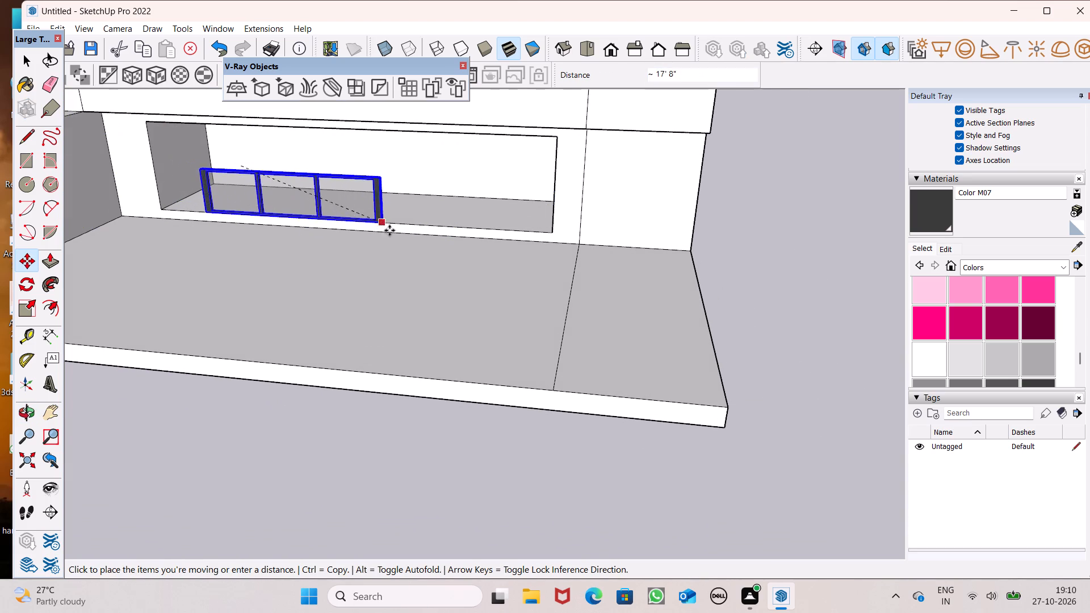
{"action": "left_click_drag", "start_coordinate": [389, 230], "coordinate": [551, 230]}
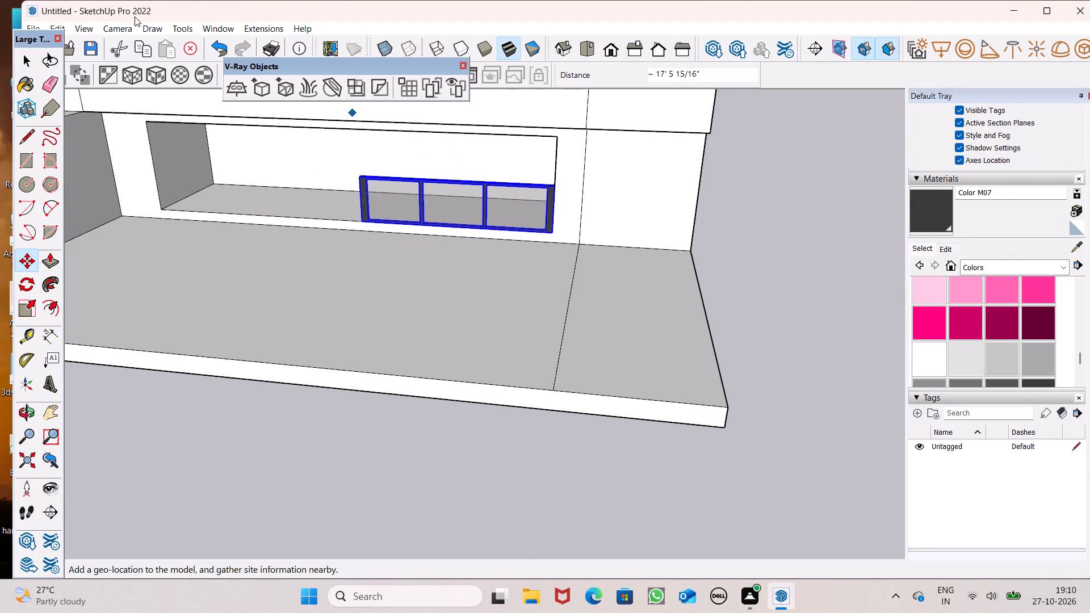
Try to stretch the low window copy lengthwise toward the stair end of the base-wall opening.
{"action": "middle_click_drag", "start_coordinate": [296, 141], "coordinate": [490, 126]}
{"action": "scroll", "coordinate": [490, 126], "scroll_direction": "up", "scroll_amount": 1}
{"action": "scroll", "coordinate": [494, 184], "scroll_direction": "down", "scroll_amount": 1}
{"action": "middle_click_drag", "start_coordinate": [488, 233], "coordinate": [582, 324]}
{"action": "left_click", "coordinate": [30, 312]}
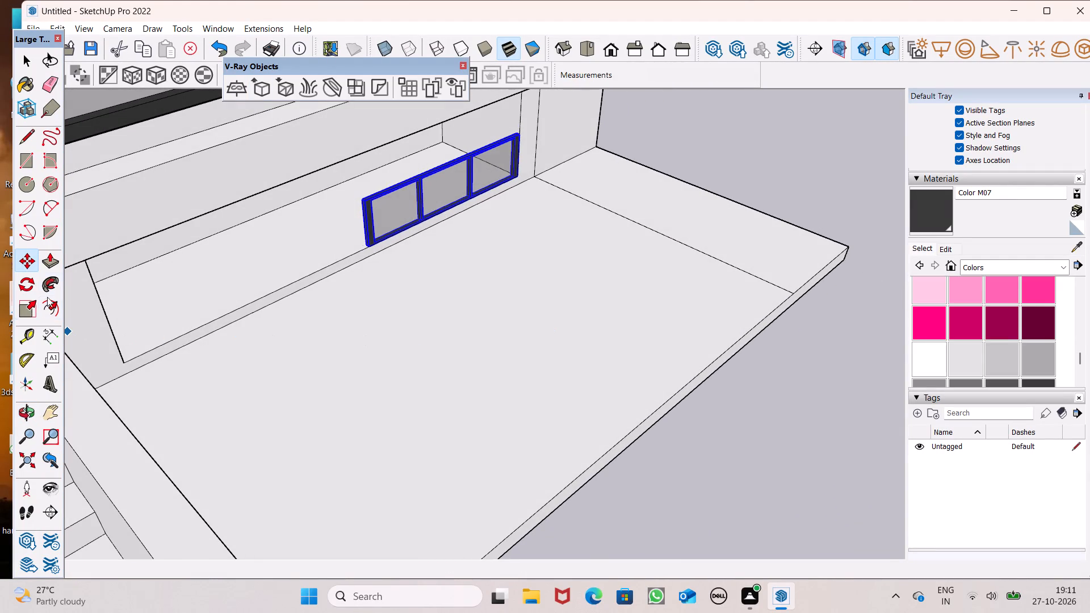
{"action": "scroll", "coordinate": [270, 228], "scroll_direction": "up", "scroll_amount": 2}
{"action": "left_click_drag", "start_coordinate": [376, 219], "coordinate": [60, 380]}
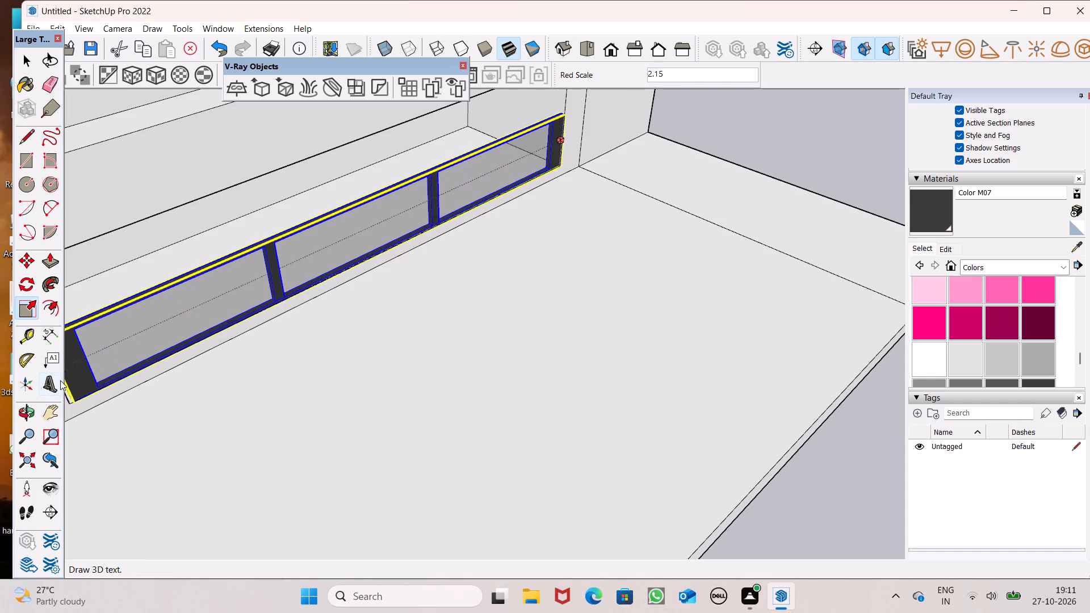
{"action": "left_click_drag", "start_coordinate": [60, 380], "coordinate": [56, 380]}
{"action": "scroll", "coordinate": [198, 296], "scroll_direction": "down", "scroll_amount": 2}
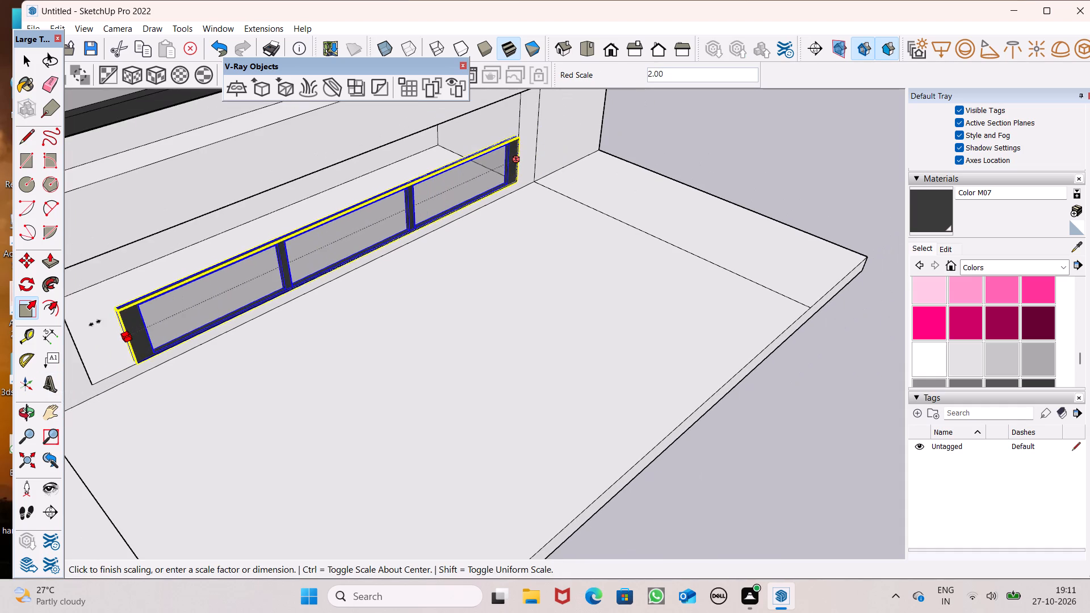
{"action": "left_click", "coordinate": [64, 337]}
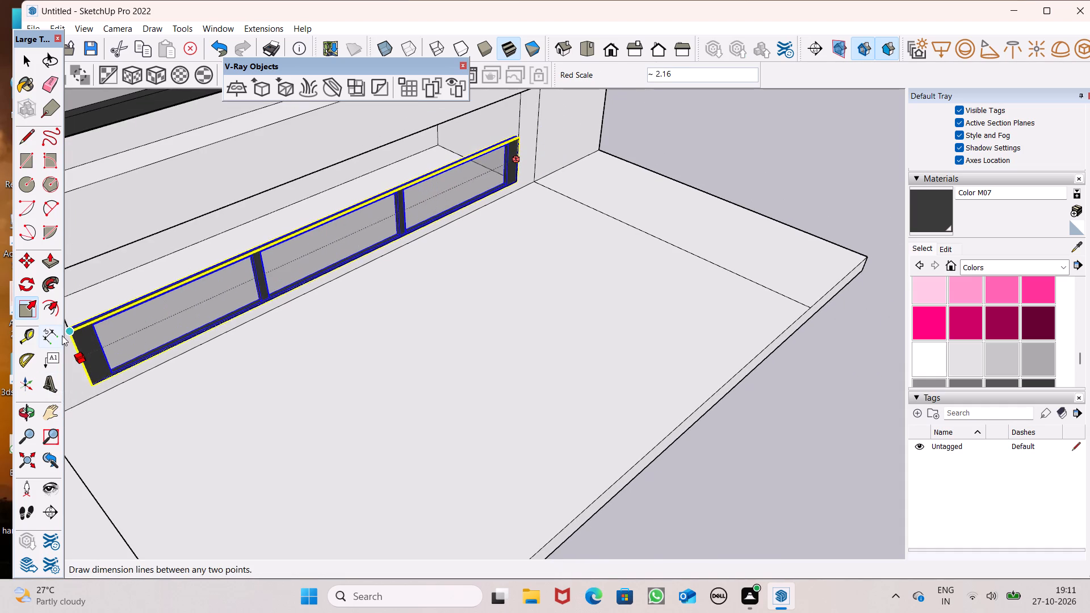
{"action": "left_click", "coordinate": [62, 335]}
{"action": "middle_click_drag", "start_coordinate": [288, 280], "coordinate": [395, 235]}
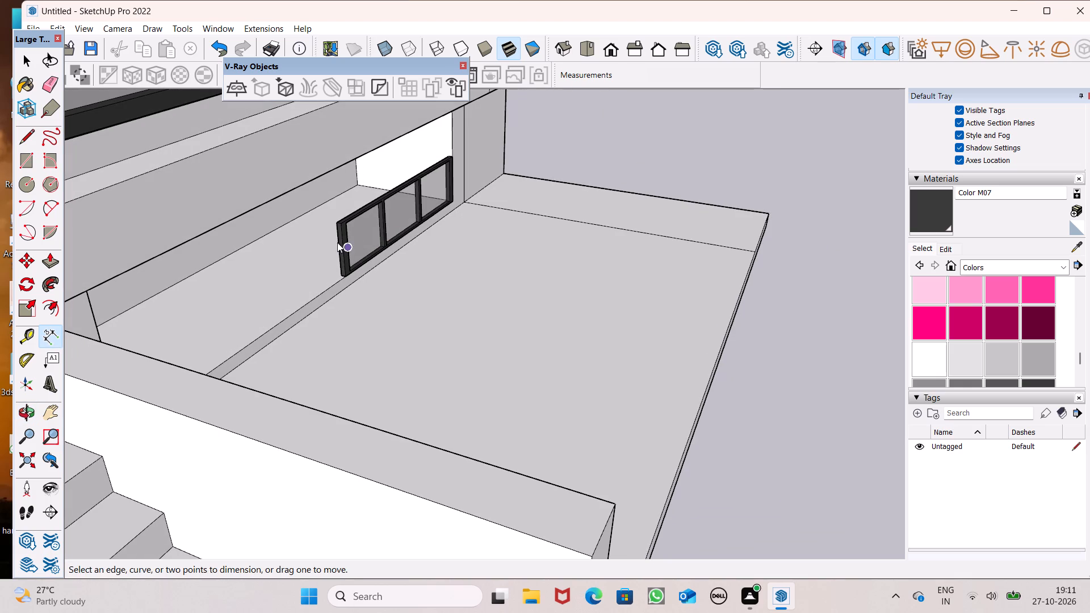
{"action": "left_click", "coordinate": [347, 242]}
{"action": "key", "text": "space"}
Stretch the low window copy lengthwise by a factor of 2.10, plus about 1.03 more, toward the stair end of the base-wall opening.
{"action": "left_click", "coordinate": [375, 225]}
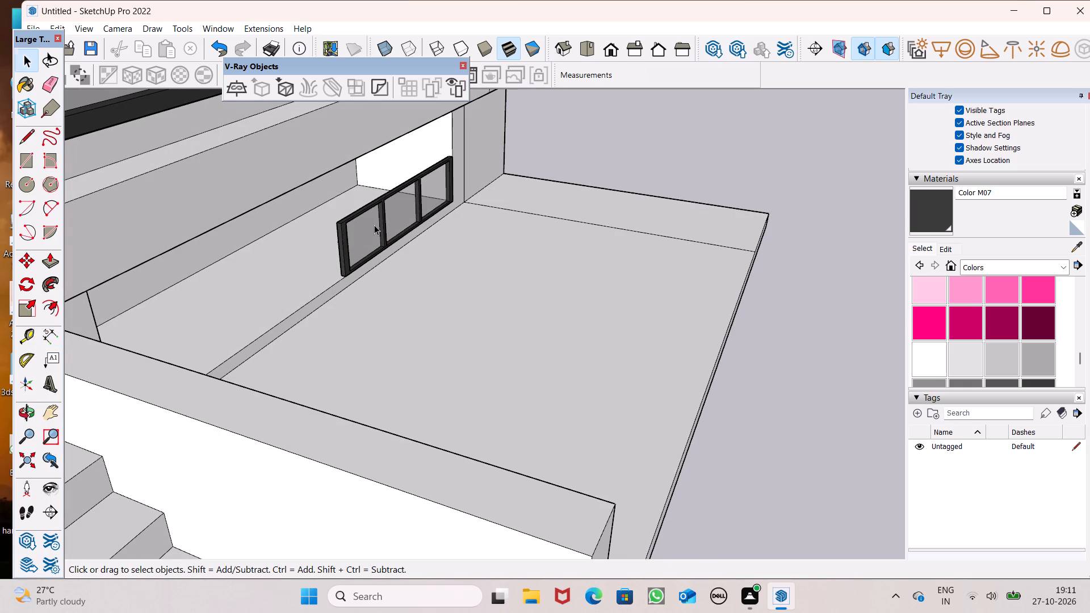
{"action": "scroll", "coordinate": [389, 191], "scroll_direction": "down", "scroll_amount": 4}
{"action": "middle_click_drag", "start_coordinate": [389, 208], "coordinate": [320, 332]}
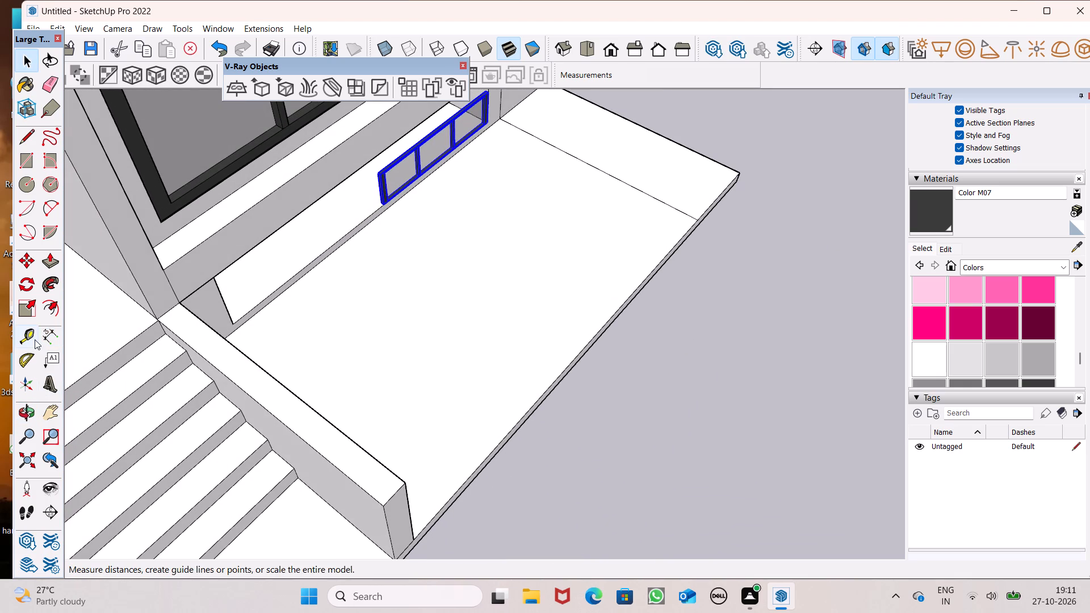
{"action": "left_click", "coordinate": [29, 304]}
{"action": "scroll", "coordinate": [316, 253], "scroll_direction": "up", "scroll_amount": 4}
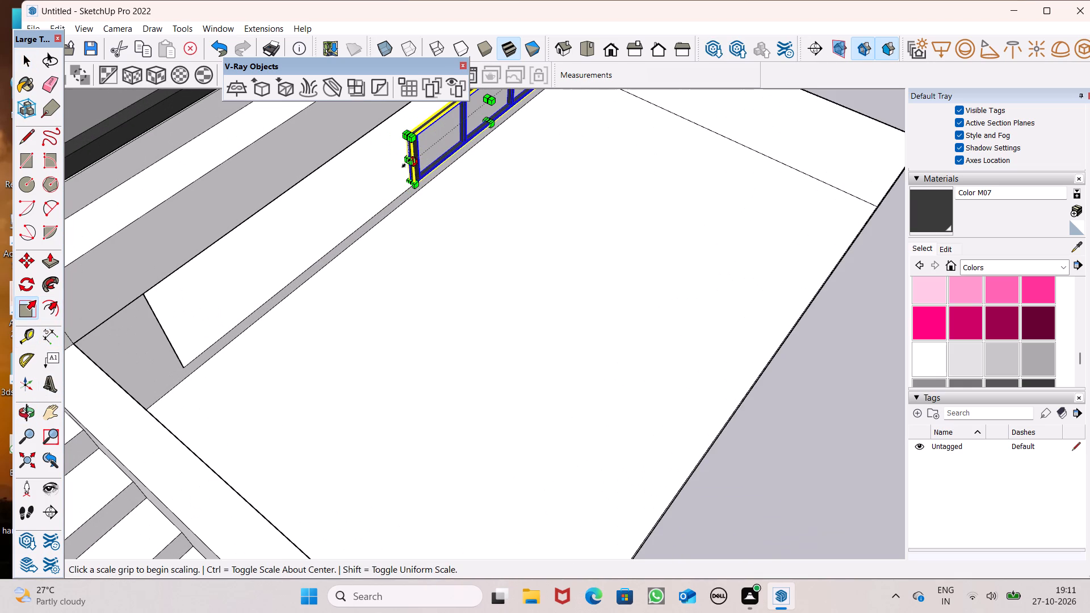
{"action": "left_click_drag", "start_coordinate": [406, 161], "coordinate": [195, 343]}
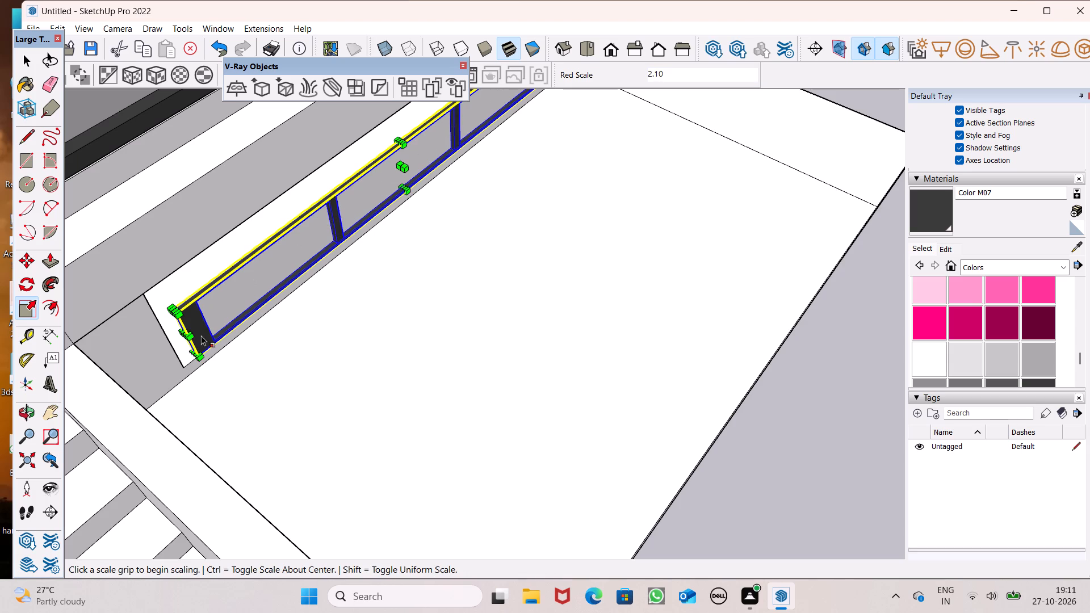
{"action": "scroll", "coordinate": [185, 342], "scroll_direction": "up", "scroll_amount": 1}
{"action": "middle_click_drag", "start_coordinate": [186, 342], "coordinate": [216, 287]}
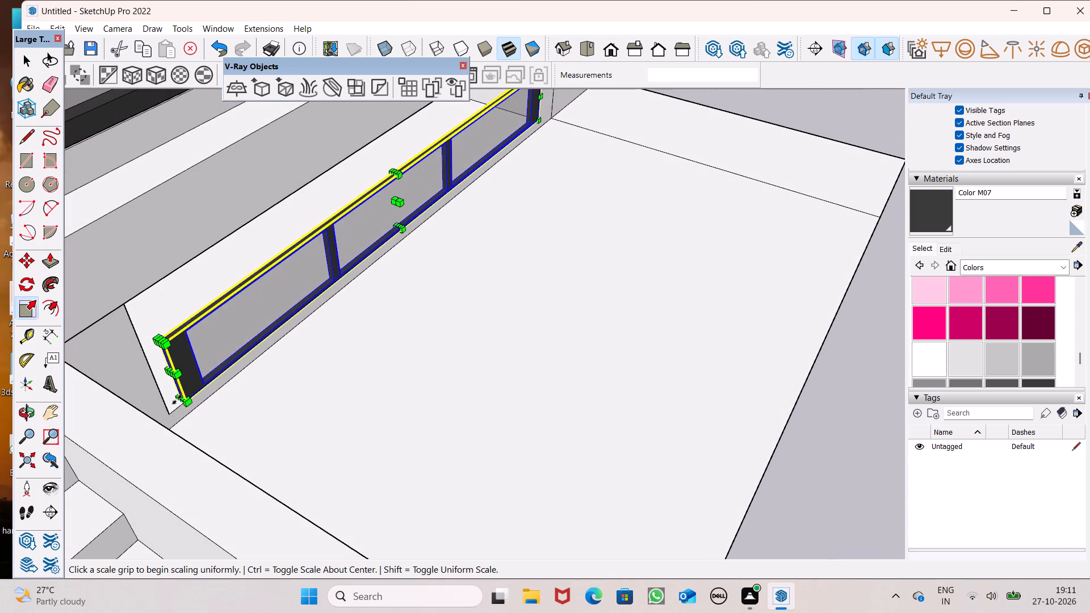
{"action": "scroll", "coordinate": [177, 400], "scroll_direction": "up", "scroll_amount": 1}
{"action": "scroll", "coordinate": [131, 399], "scroll_direction": "up", "scroll_amount": 7}
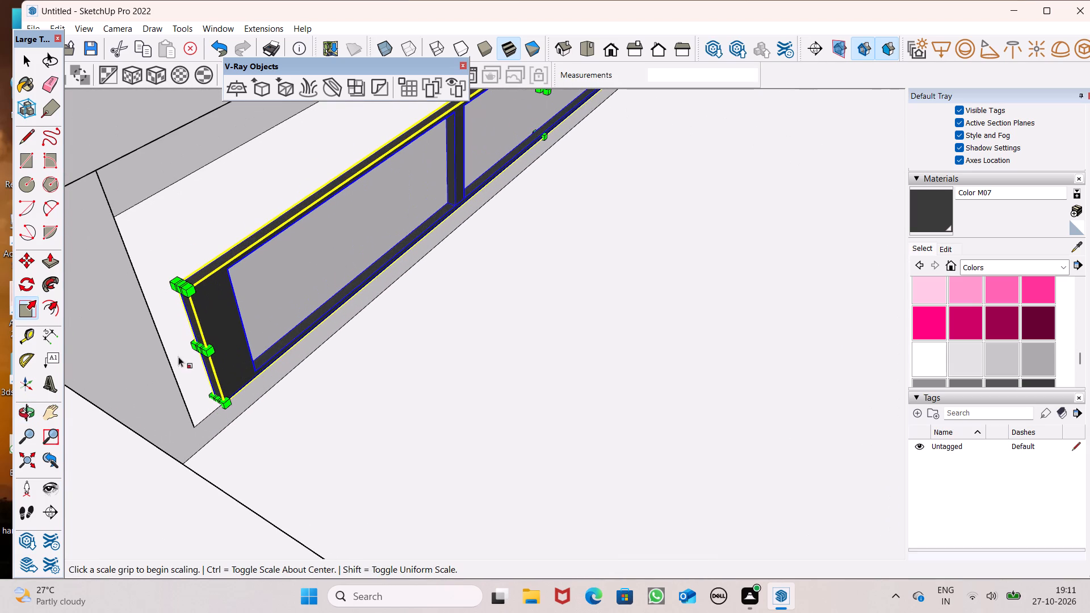
{"action": "left_click_drag", "start_coordinate": [207, 343], "coordinate": [173, 368]}
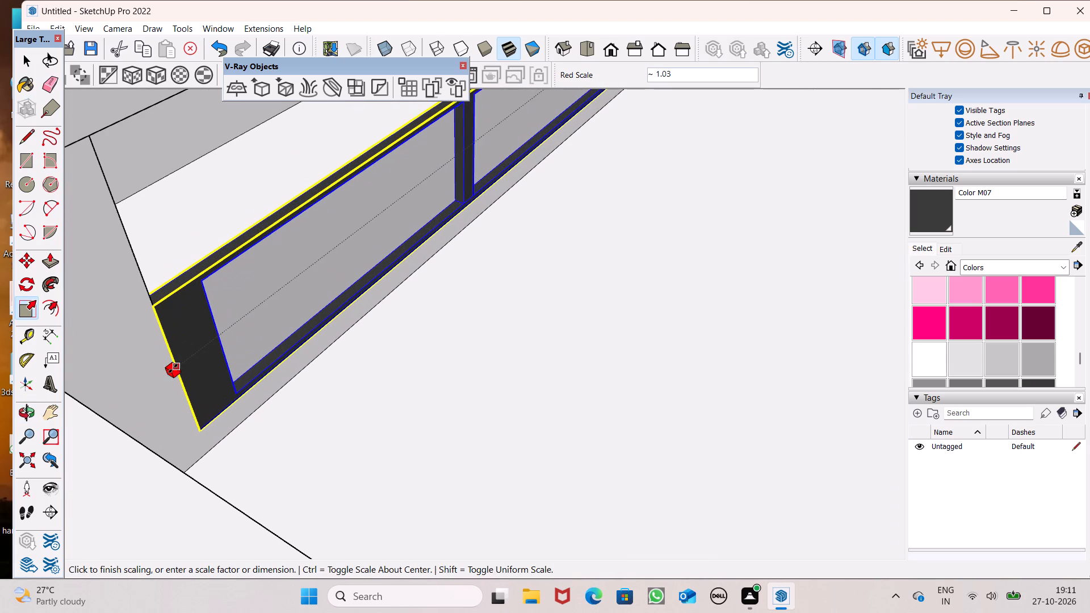
{"action": "left_click_drag", "start_coordinate": [173, 368], "coordinate": [173, 369]}
Scale the low window's height up to roughly 1.5 times, raising its top frame toward the base-wall opening's top edge.
{"action": "scroll", "coordinate": [162, 400], "scroll_direction": "down", "scroll_amount": 7}
{"action": "scroll", "coordinate": [219, 391], "scroll_direction": "down", "scroll_amount": 5}
{"action": "scroll", "coordinate": [328, 223], "scroll_direction": "up", "scroll_amount": 7}
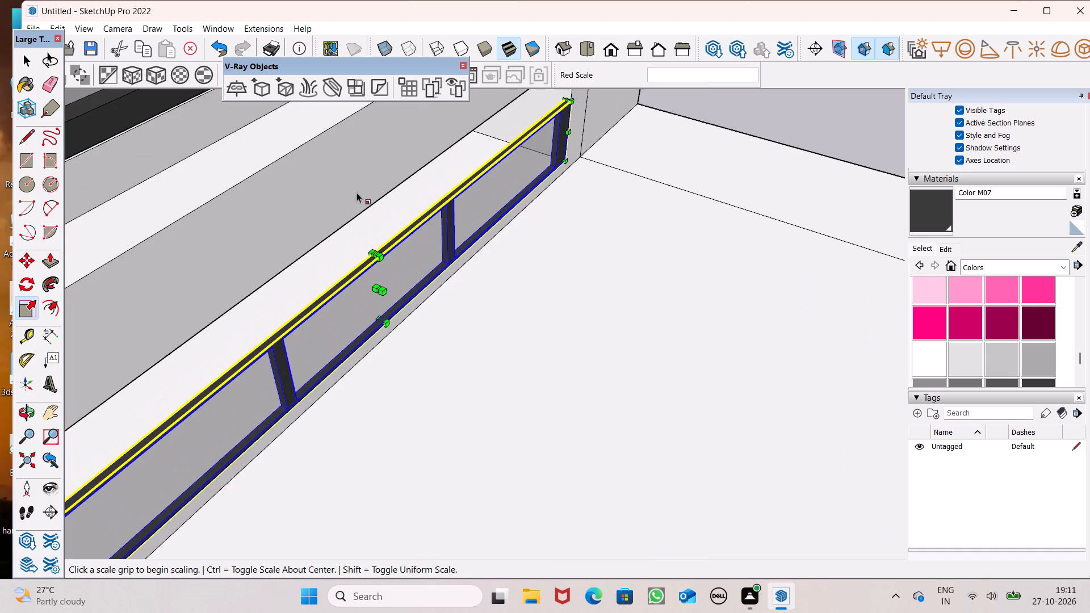
{"action": "scroll", "coordinate": [357, 192], "scroll_direction": "up", "scroll_amount": 5}
{"action": "left_click_drag", "start_coordinate": [384, 284], "coordinate": [366, 237]}
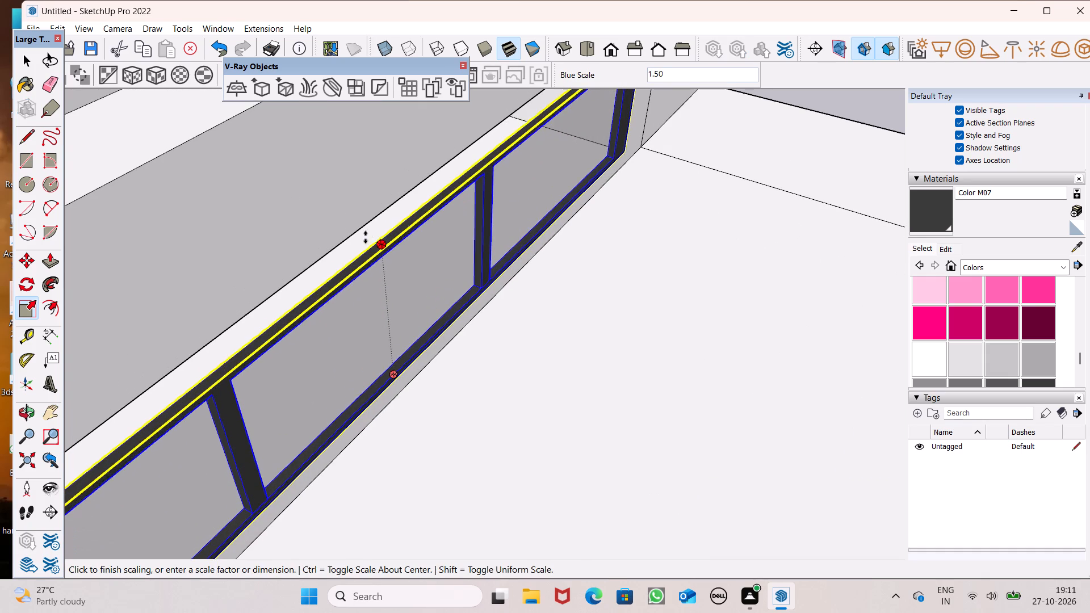
{"action": "left_click_drag", "start_coordinate": [366, 237], "coordinate": [360, 228]}
{"action": "scroll", "coordinate": [258, 219], "scroll_direction": "down", "scroll_amount": 4}
{"action": "middle_click_drag", "start_coordinate": [303, 300], "coordinate": [230, 124]}
{"action": "scroll", "coordinate": [230, 124], "scroll_direction": "up", "scroll_amount": 1}
{"action": "scroll", "coordinate": [272, 260], "scroll_direction": "down", "scroll_amount": 5}
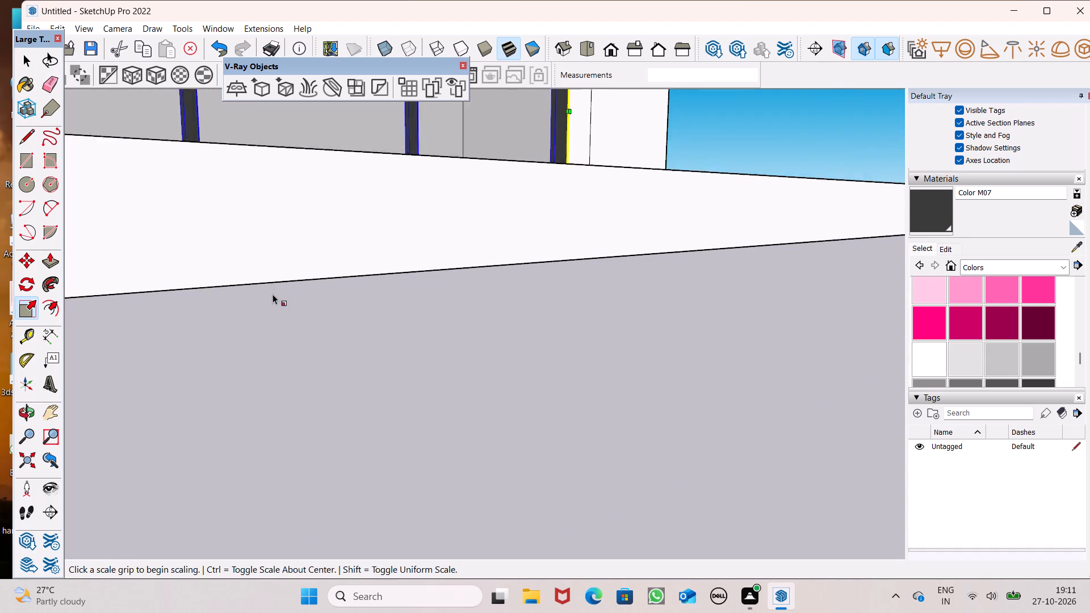
{"action": "scroll", "coordinate": [272, 294], "scroll_direction": "down", "scroll_amount": 7}
{"action": "scroll", "coordinate": [303, 305], "scroll_direction": "up", "scroll_amount": 1}
{"action": "scroll", "coordinate": [303, 305], "scroll_direction": "down", "scroll_amount": 14}
{"action": "key", "text": "space"}
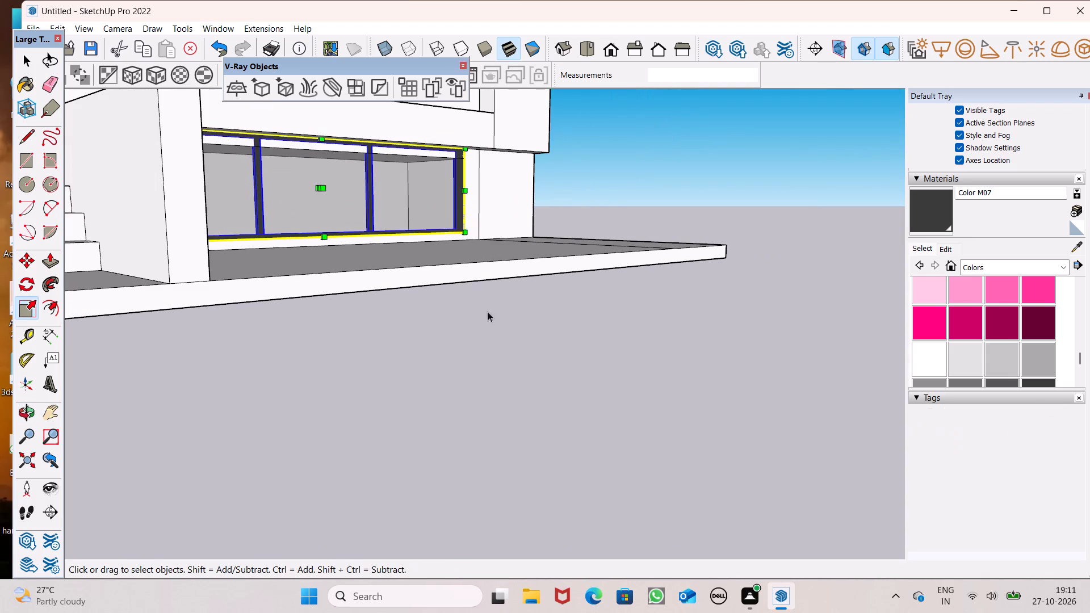
{"action": "left_click", "coordinate": [528, 323]}
Scale the low window down uniformly from its upper stair-side corner so its top frame drops below the opening's top edge.
{"action": "middle_click_drag", "start_coordinate": [472, 264], "coordinate": [269, 240]}
{"action": "scroll", "coordinate": [310, 156], "scroll_direction": "up", "scroll_amount": 6}
{"action": "left_click", "coordinate": [376, 234]}
{"action": "left_click", "coordinate": [25, 312]}
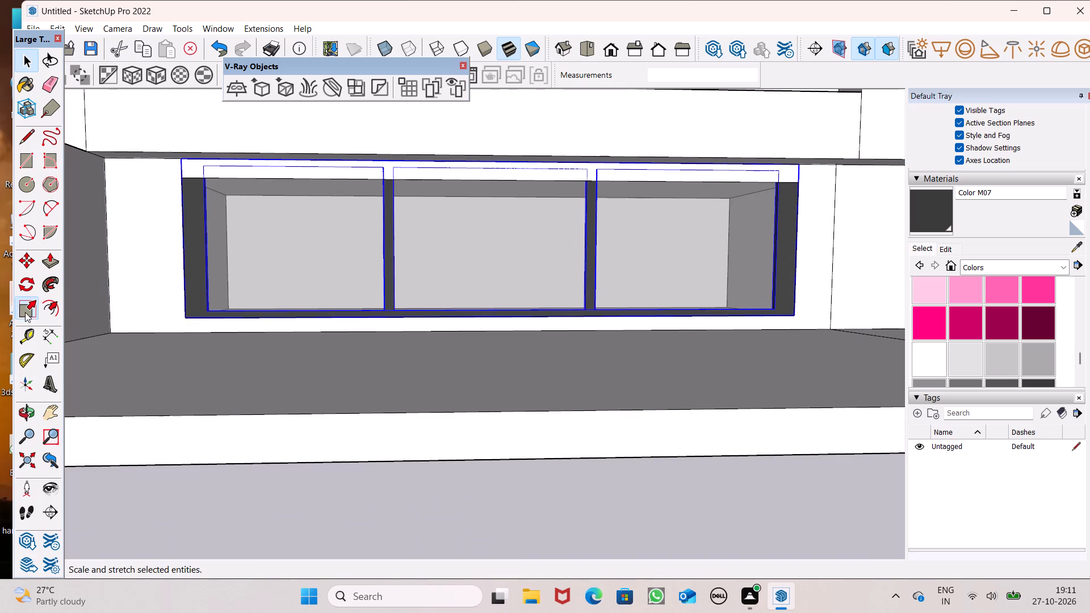
{"action": "scroll", "coordinate": [249, 189], "scroll_direction": "up", "scroll_amount": 2}
{"action": "left_click_drag", "start_coordinate": [166, 155], "coordinate": [175, 178]}
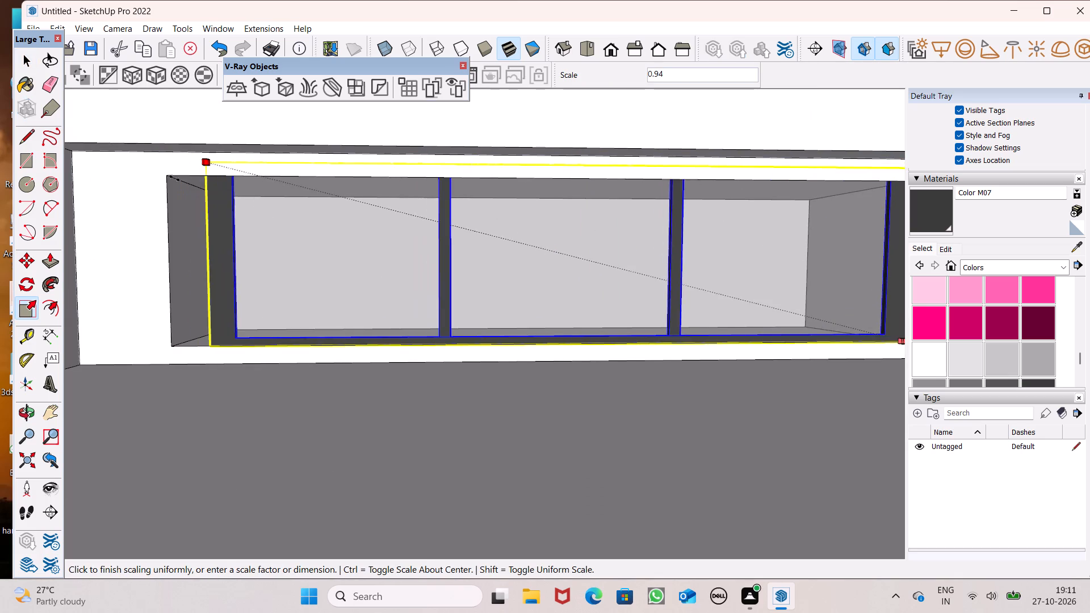
{"action": "left_click_drag", "start_coordinate": [175, 178], "coordinate": [181, 235]}
{"action": "scroll", "coordinate": [542, 187], "scroll_direction": "up", "scroll_amount": 7}
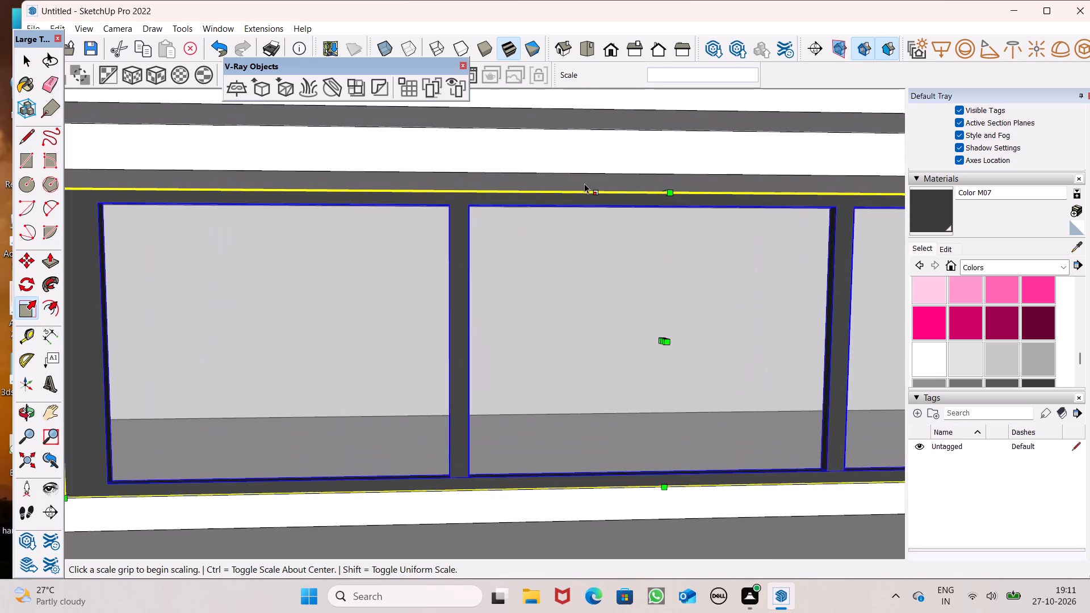
Stretch the low window's height slightly upward in two passes to bring its top frame to the opening's top edge.
{"action": "scroll", "coordinate": [584, 183], "scroll_direction": "down", "scroll_amount": 1}
{"action": "middle_click_drag", "start_coordinate": [610, 216], "coordinate": [643, 327]}
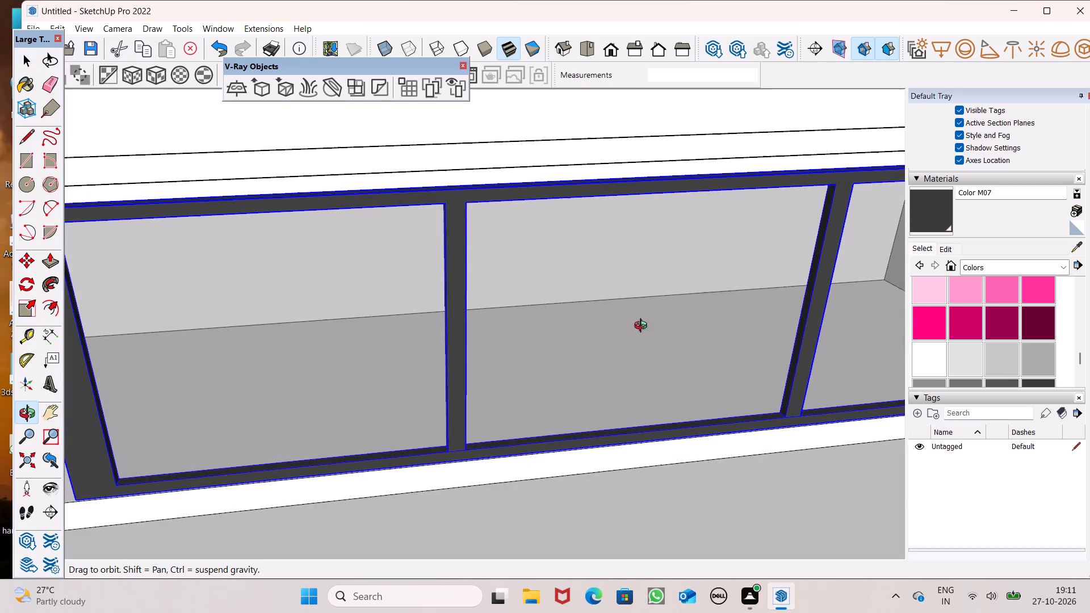
{"action": "middle_click_drag", "start_coordinate": [643, 327], "coordinate": [649, 310]}
{"action": "scroll", "coordinate": [559, 172], "scroll_direction": "up", "scroll_amount": 5}
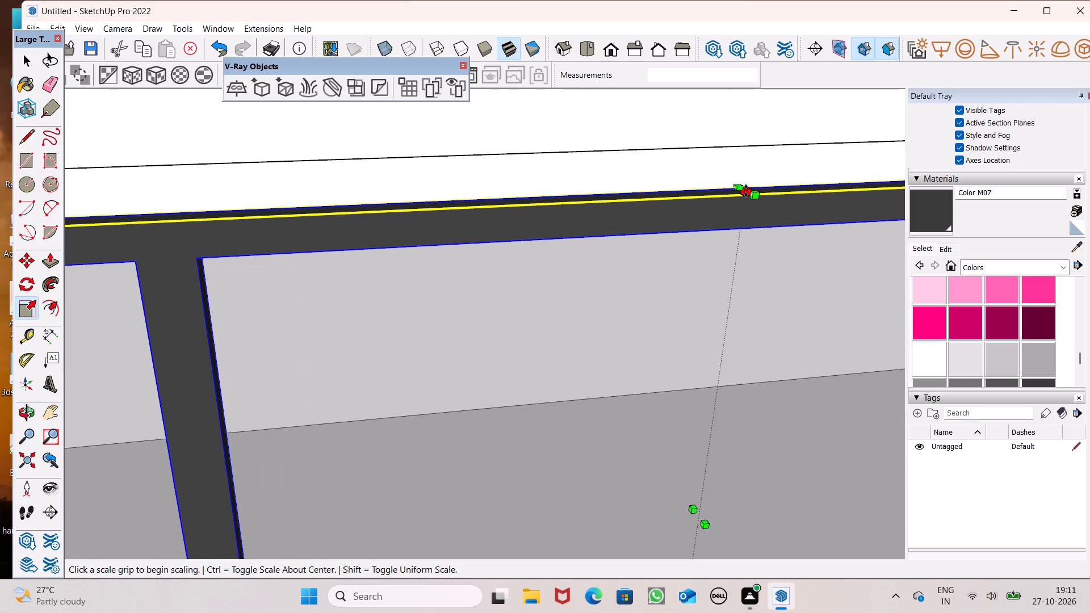
{"action": "left_click_drag", "start_coordinate": [746, 191], "coordinate": [744, 179]}
{"action": "scroll", "coordinate": [628, 144], "scroll_direction": "down", "scroll_amount": 4}
{"action": "middle_click_drag", "start_coordinate": [672, 171], "coordinate": [666, 48]}
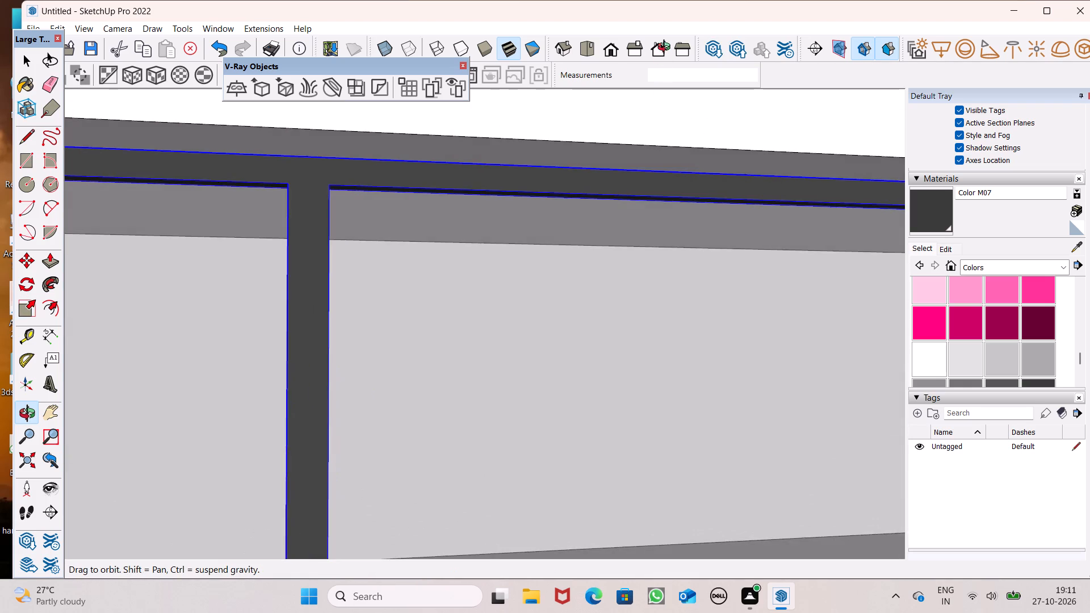
{"action": "middle_click_drag", "start_coordinate": [666, 48], "coordinate": [665, 52]}
{"action": "scroll", "coordinate": [647, 106], "scroll_direction": "down", "scroll_amount": 6}
{"action": "scroll", "coordinate": [580, 76], "scroll_direction": "down", "scroll_amount": 6}
{"action": "scroll", "coordinate": [674, 142], "scroll_direction": "down", "scroll_amount": 6}
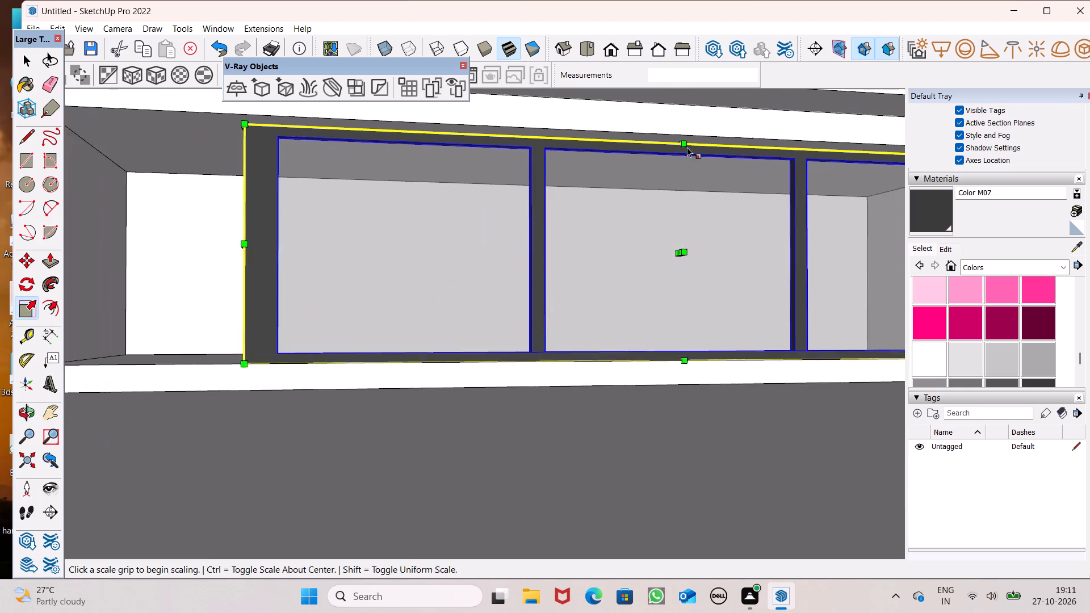
{"action": "middle_click_drag", "start_coordinate": [687, 147], "coordinate": [787, 247]}
{"action": "scroll", "coordinate": [789, 237], "scroll_direction": "up", "scroll_amount": 2}
{"action": "middle_click_drag", "start_coordinate": [747, 203], "coordinate": [747, 195]}
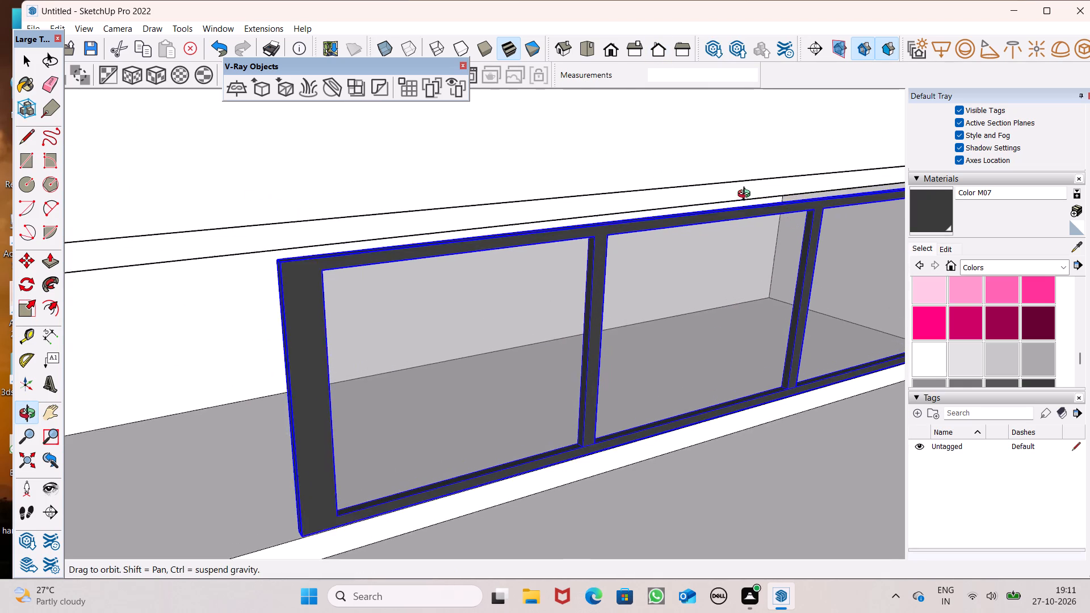
{"action": "middle_click_drag", "start_coordinate": [747, 195], "coordinate": [789, 173]}
{"action": "scroll", "coordinate": [765, 181], "scroll_direction": "up", "scroll_amount": 7}
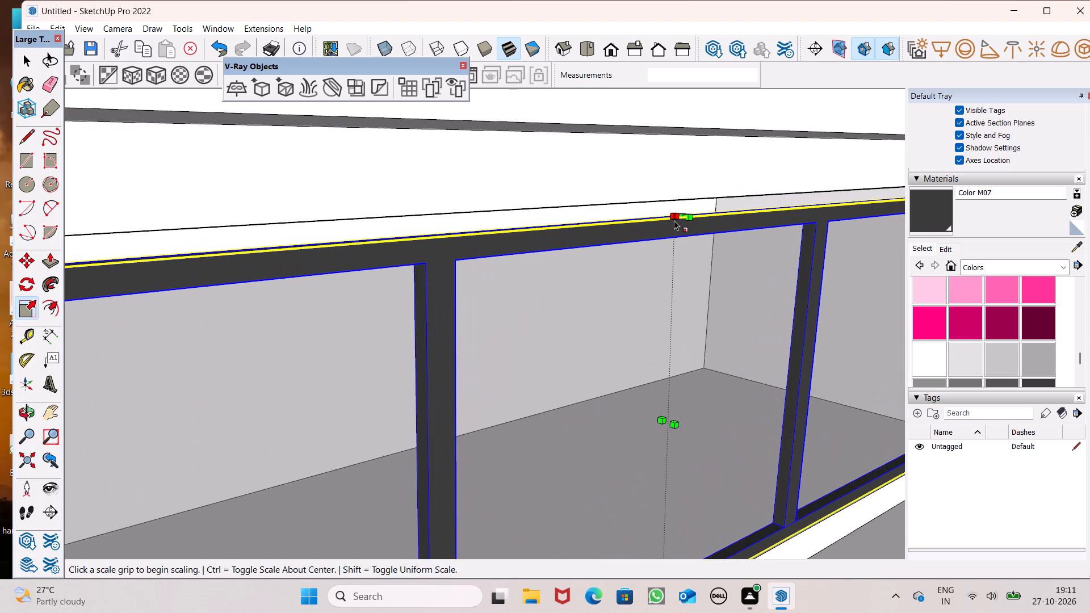
{"action": "left_click_drag", "start_coordinate": [677, 219], "coordinate": [672, 200]}
{"action": "scroll", "coordinate": [511, 146], "scroll_direction": "down", "scroll_amount": 8}
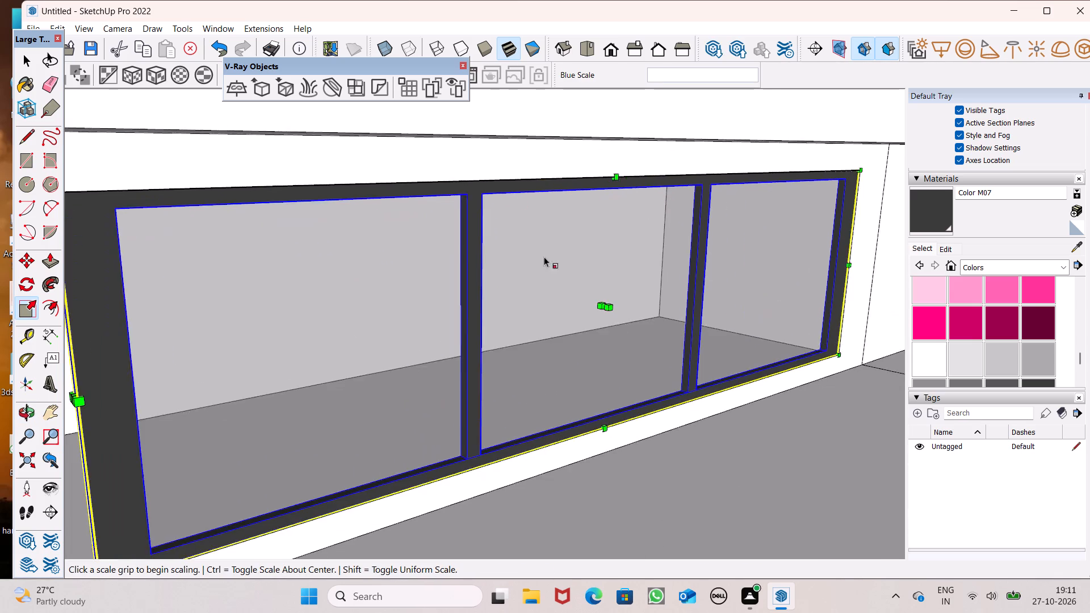
Stretch the low window lengthwise by a factor of about 1.21 to meet the stair-side edge of the base-wall opening.
{"action": "middle_click_drag", "start_coordinate": [560, 288], "coordinate": [492, 236]}
{"action": "scroll", "coordinate": [492, 236], "scroll_direction": "up", "scroll_amount": 1}
{"action": "scroll", "coordinate": [609, 218], "scroll_direction": "down", "scroll_amount": 8}
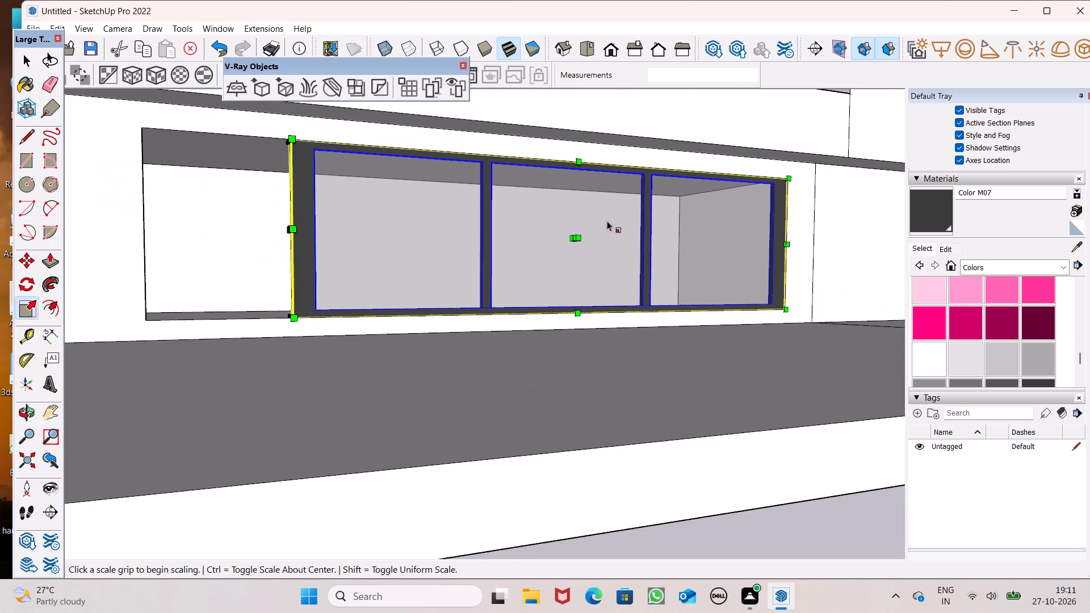
{"action": "scroll", "coordinate": [518, 233], "scroll_direction": "down", "scroll_amount": 4}
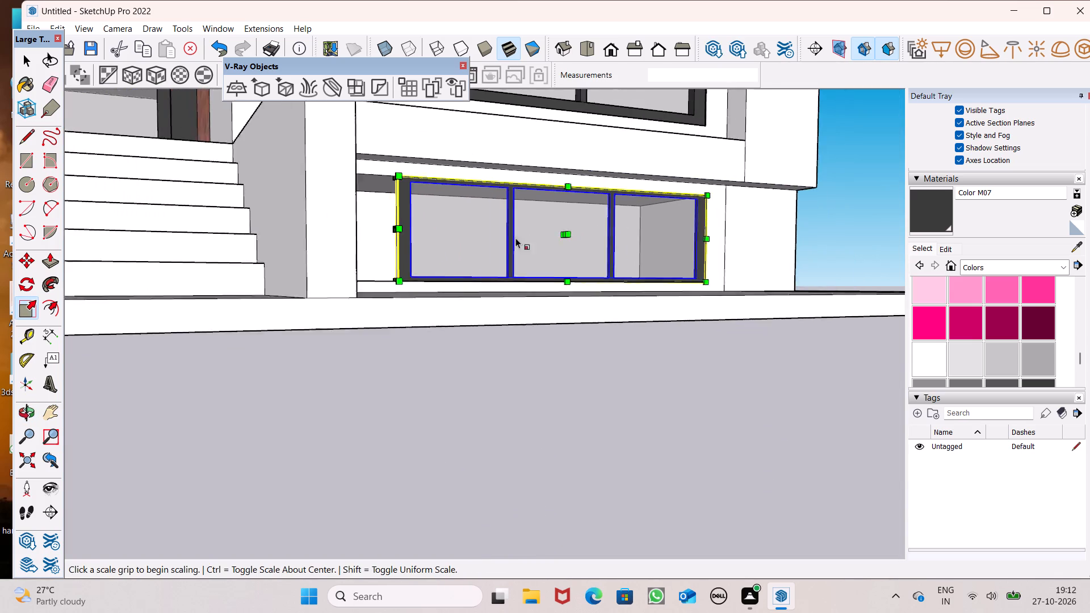
{"action": "middle_click_drag", "start_coordinate": [391, 276], "coordinate": [399, 380]}
{"action": "scroll", "coordinate": [354, 266], "scroll_direction": "up", "scroll_amount": 8}
{"action": "middle_click_drag", "start_coordinate": [353, 266], "coordinate": [338, 338]}
{"action": "scroll", "coordinate": [340, 257], "scroll_direction": "up", "scroll_amount": 3}
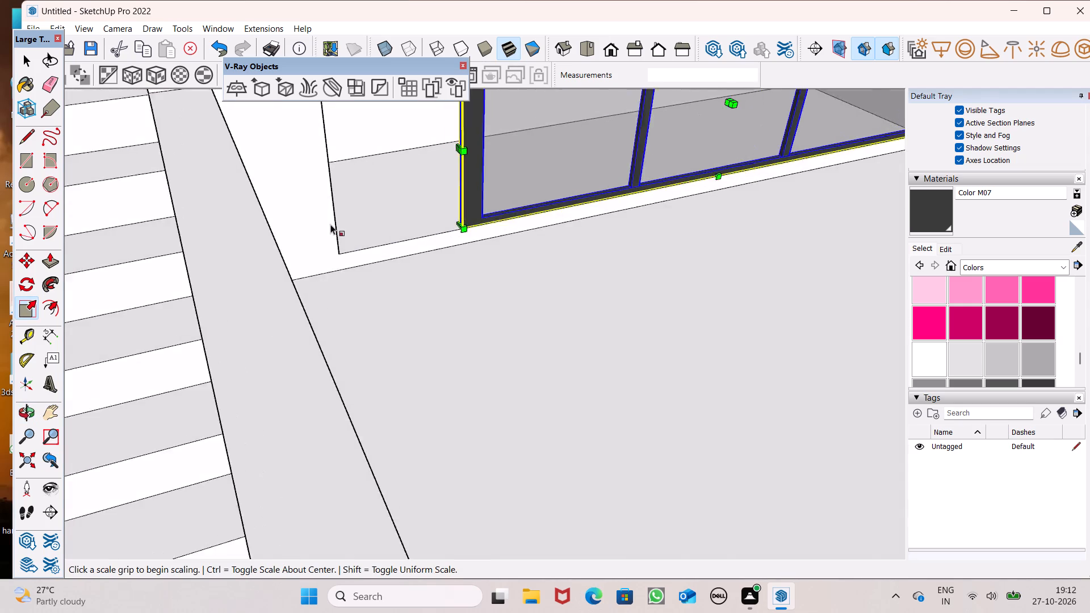
{"action": "scroll", "coordinate": [330, 224], "scroll_direction": "up", "scroll_amount": 3}
{"action": "scroll", "coordinate": [374, 226], "scroll_direction": "down", "scroll_amount": 2}
{"action": "middle_click_drag", "start_coordinate": [441, 282], "coordinate": [461, 248]}
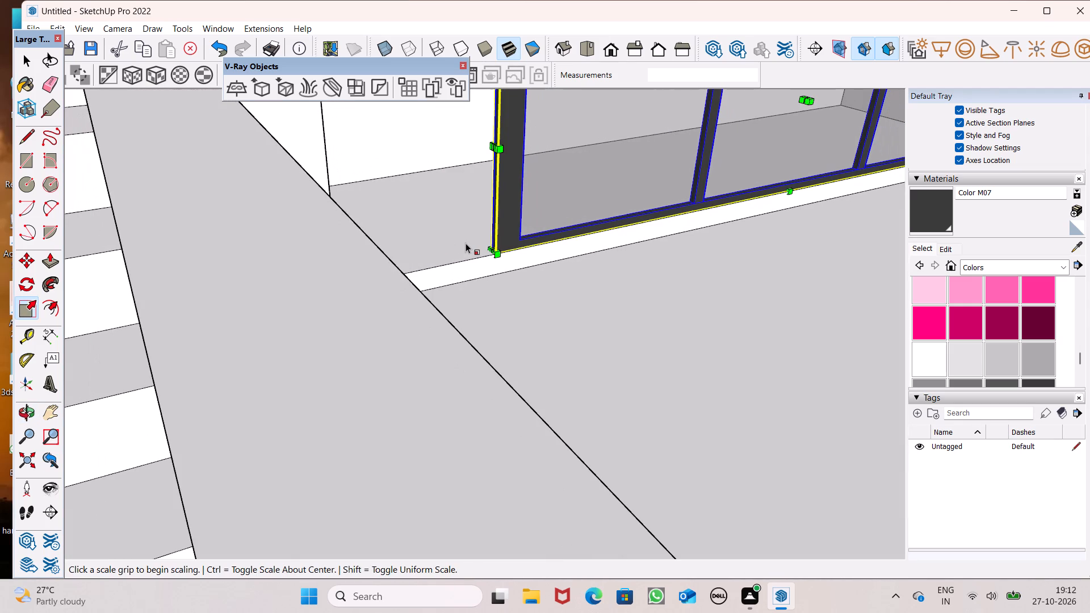
{"action": "scroll", "coordinate": [508, 197], "scroll_direction": "up", "scroll_amount": 2}
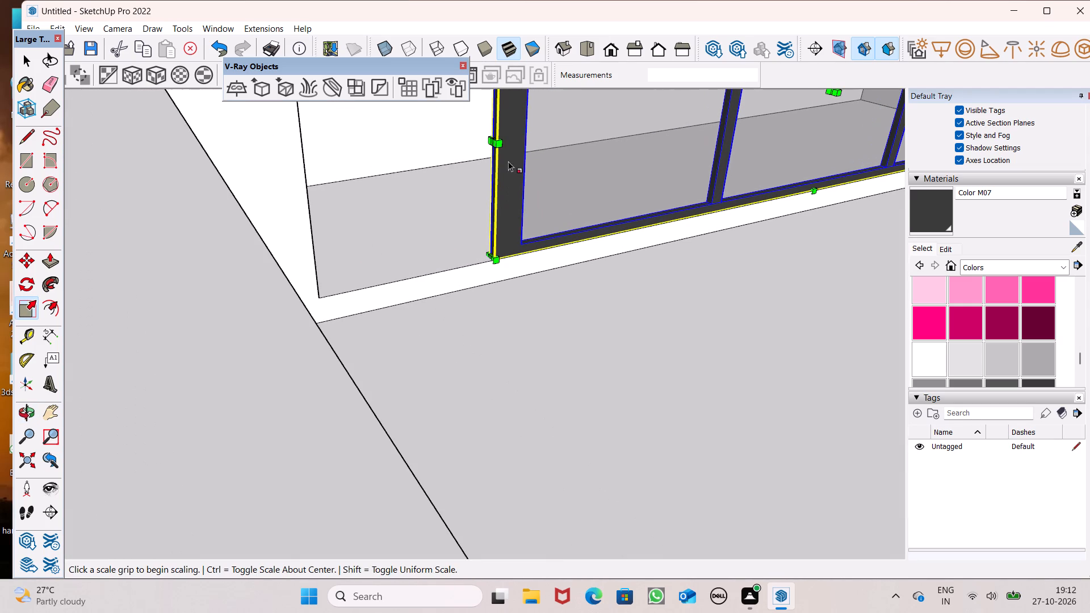
{"action": "scroll", "coordinate": [487, 143], "scroll_direction": "up", "scroll_amount": 3}
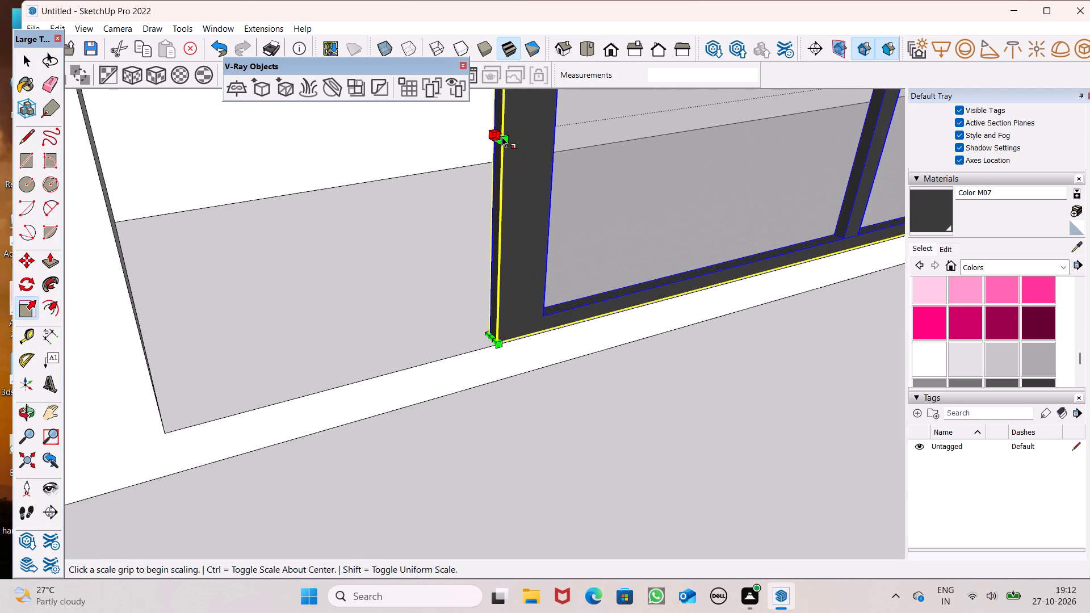
{"action": "left_click", "coordinate": [493, 139]}
{"action": "key", "text": "space"}
{"action": "scroll", "coordinate": [515, 187], "scroll_direction": "up", "scroll_amount": 1}
{"action": "middle_click_drag", "start_coordinate": [515, 187], "coordinate": [561, 198]}
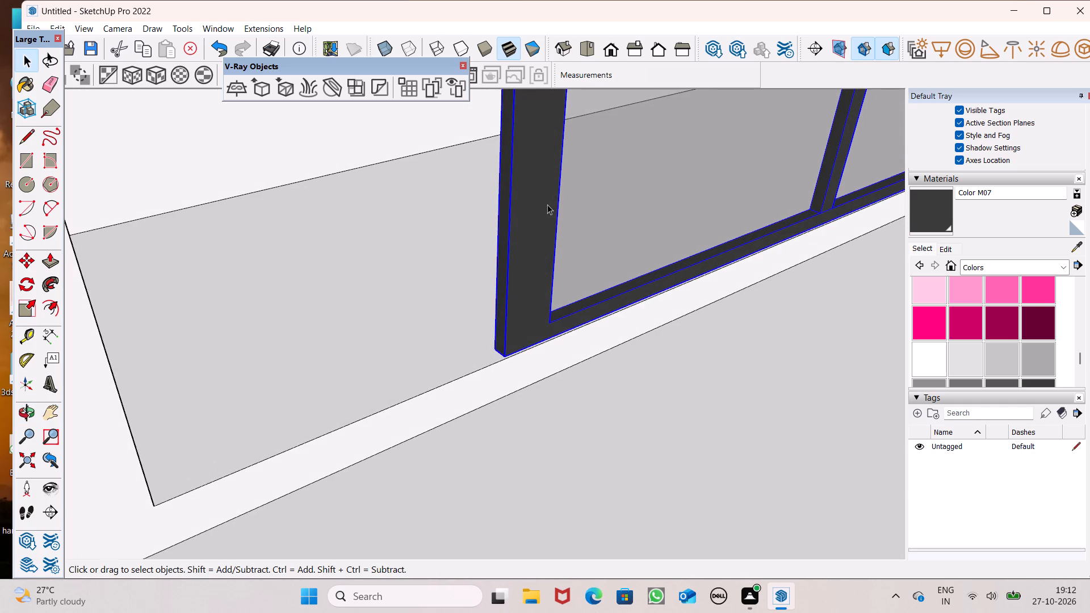
{"action": "left_click", "coordinate": [547, 204]}
{"action": "scroll", "coordinate": [534, 213], "scroll_direction": "down", "scroll_amount": 1}
{"action": "left_click", "coordinate": [31, 304]}
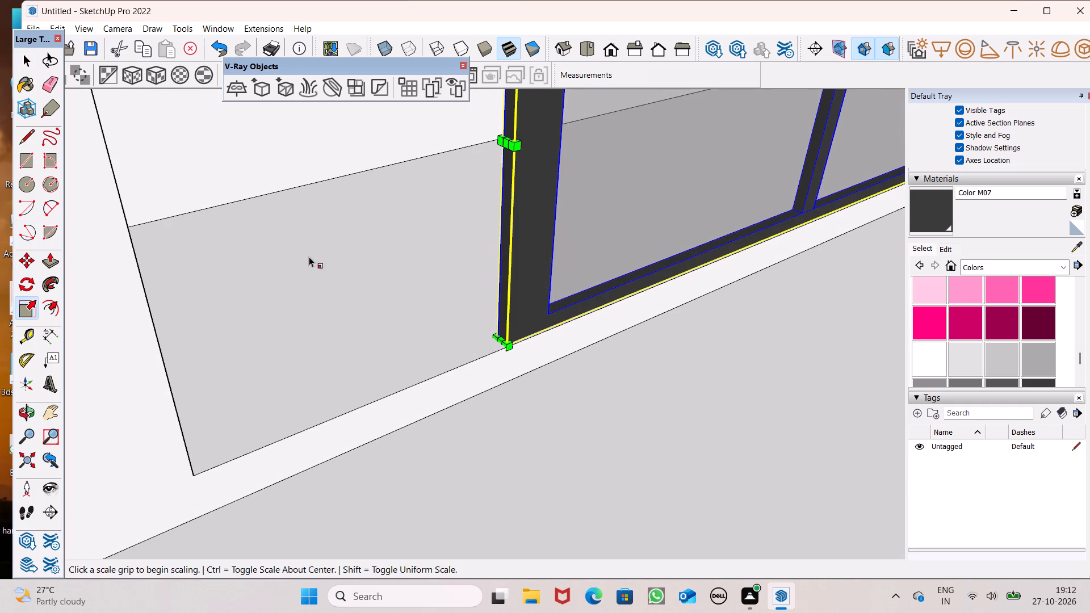
{"action": "left_click_drag", "start_coordinate": [508, 147], "coordinate": [443, 280]}
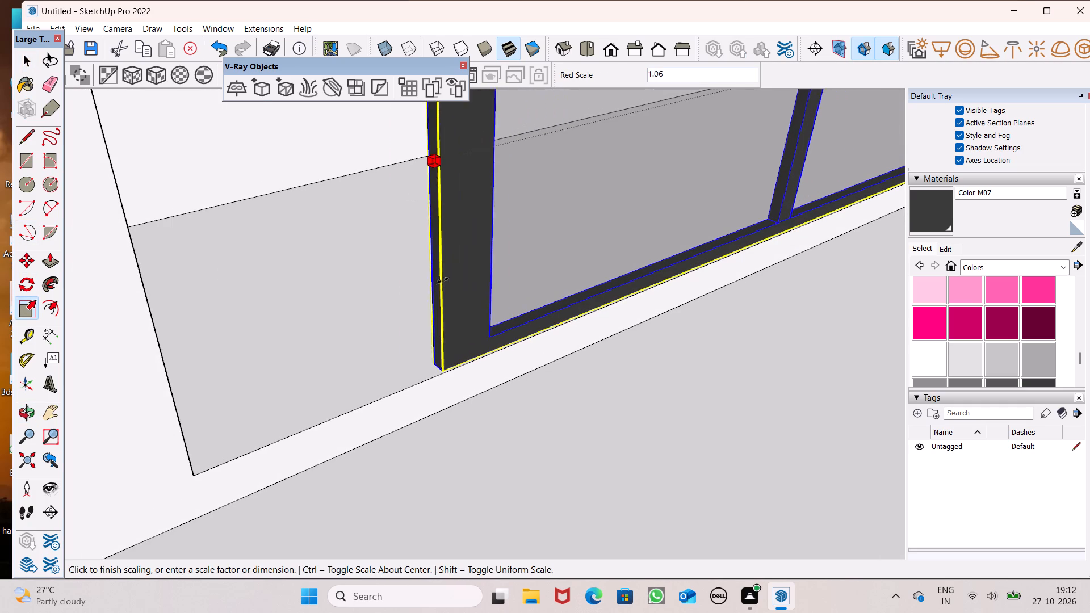
{"action": "left_click_drag", "start_coordinate": [443, 280], "coordinate": [199, 460]}
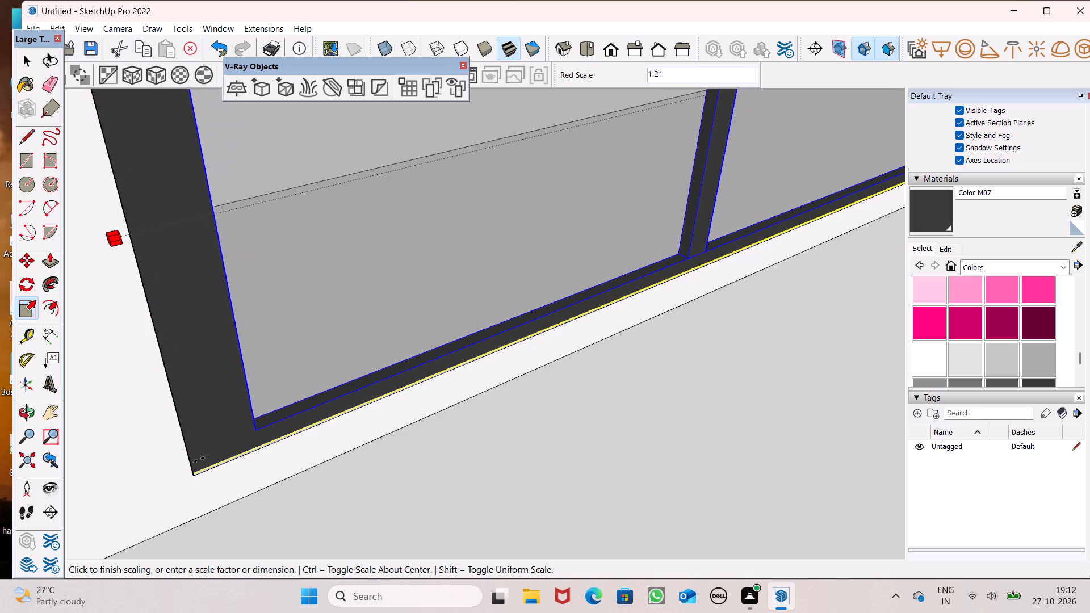
{"action": "left_click_drag", "start_coordinate": [199, 460], "coordinate": [197, 460]}
{"action": "key", "text": "space"}
{"action": "scroll", "coordinate": [300, 301], "scroll_direction": "down", "scroll_amount": 9}
{"action": "scroll", "coordinate": [266, 284], "scroll_direction": "down", "scroll_amount": 13}
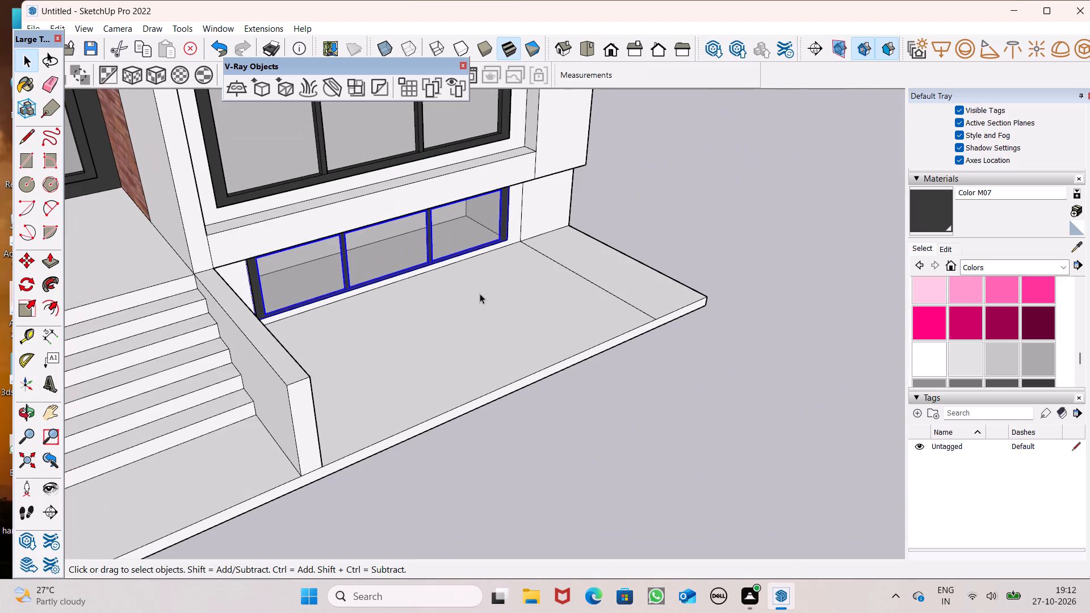
{"action": "left_click", "coordinate": [764, 261]}
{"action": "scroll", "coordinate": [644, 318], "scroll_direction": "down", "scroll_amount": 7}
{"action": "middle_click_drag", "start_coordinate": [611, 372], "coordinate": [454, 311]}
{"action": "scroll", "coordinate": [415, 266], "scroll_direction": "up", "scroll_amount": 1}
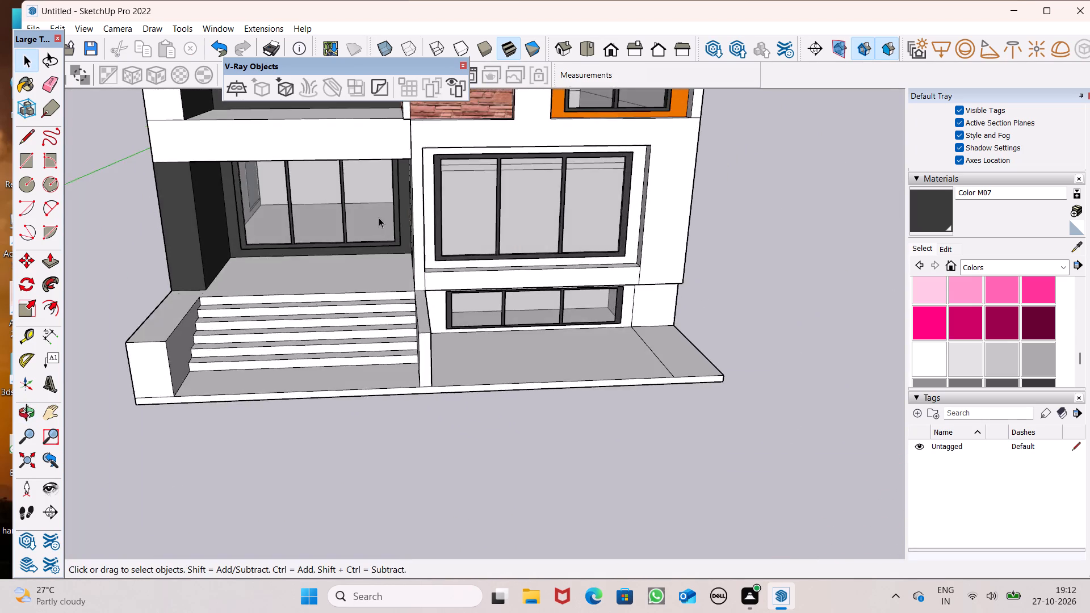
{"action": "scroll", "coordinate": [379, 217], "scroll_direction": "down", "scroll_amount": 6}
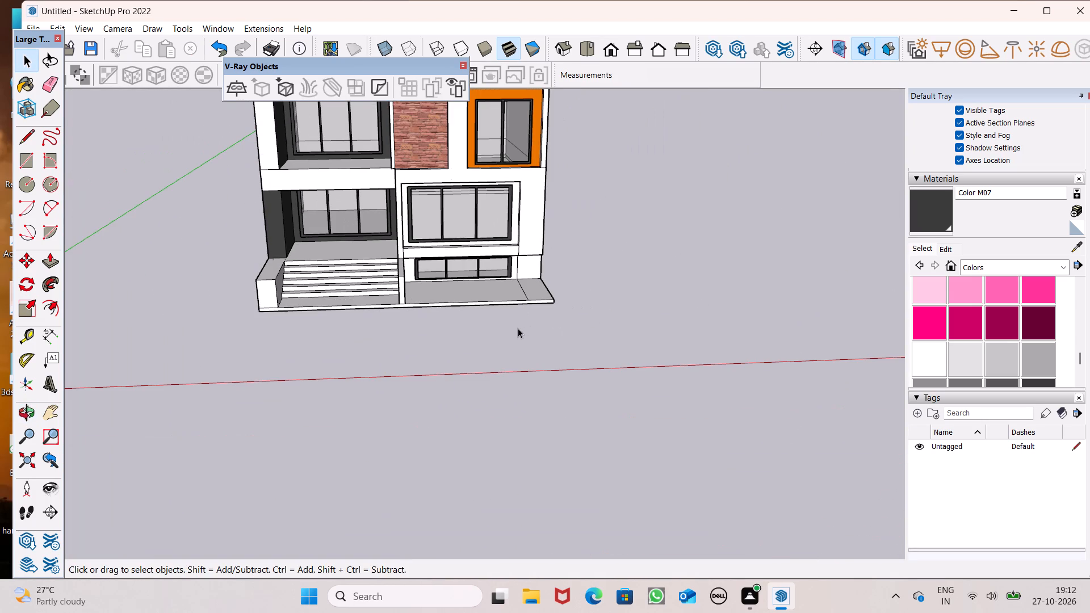
Examine the building's facade, entrance stairs and front base from several angles.
{"action": "scroll", "coordinate": [538, 350], "scroll_direction": "down", "scroll_amount": 3}
{"action": "middle_click_drag", "start_coordinate": [535, 362], "coordinate": [569, 198]}
{"action": "scroll", "coordinate": [569, 198], "scroll_direction": "up", "scroll_amount": 1}
{"action": "scroll", "coordinate": [561, 315], "scroll_direction": "down", "scroll_amount": 4}
{"action": "middle_click_drag", "start_coordinate": [559, 334], "coordinate": [594, 459]}
{"action": "scroll", "coordinate": [594, 459], "scroll_direction": "up", "scroll_amount": 1}
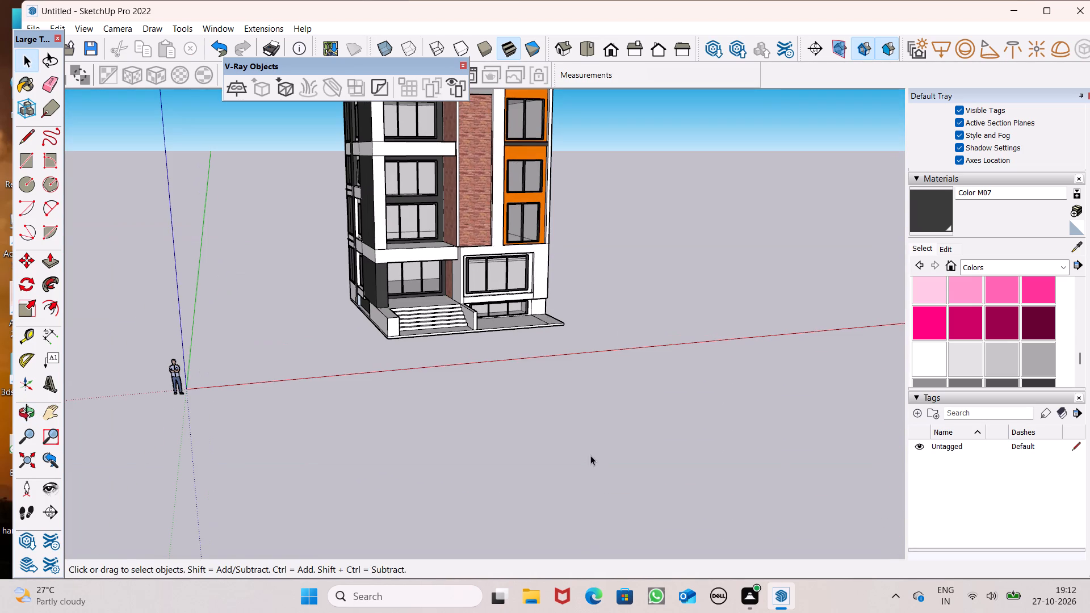
{"action": "scroll", "coordinate": [512, 346], "scroll_direction": "down", "scroll_amount": 5}
{"action": "middle_click_drag", "start_coordinate": [512, 333], "coordinate": [504, 411]}
{"action": "scroll", "coordinate": [442, 379], "scroll_direction": "up", "scroll_amount": 3}
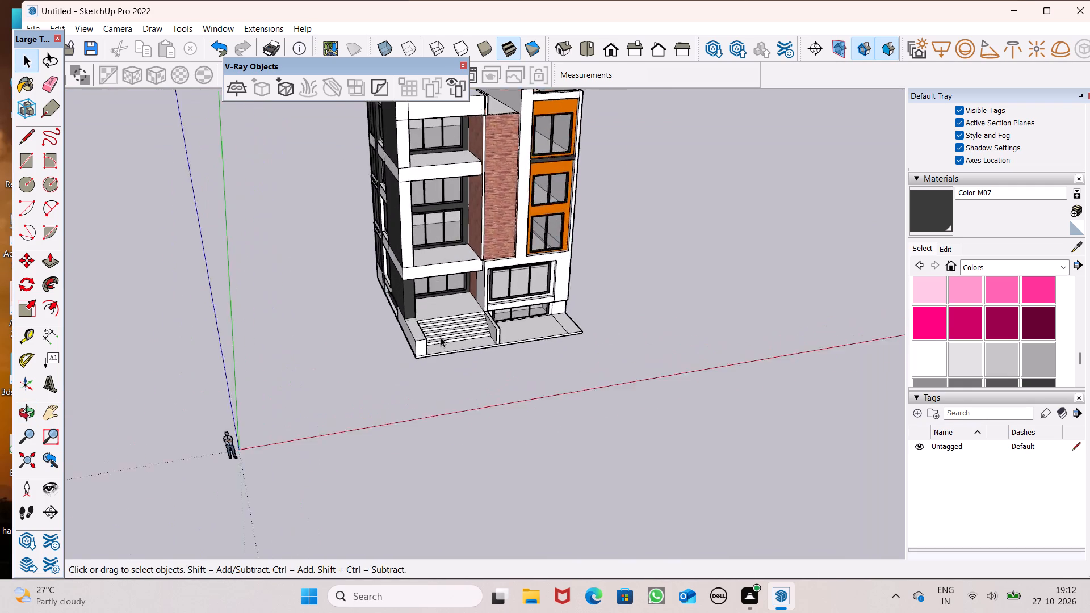
{"action": "scroll", "coordinate": [441, 337], "scroll_direction": "up", "scroll_amount": 5}
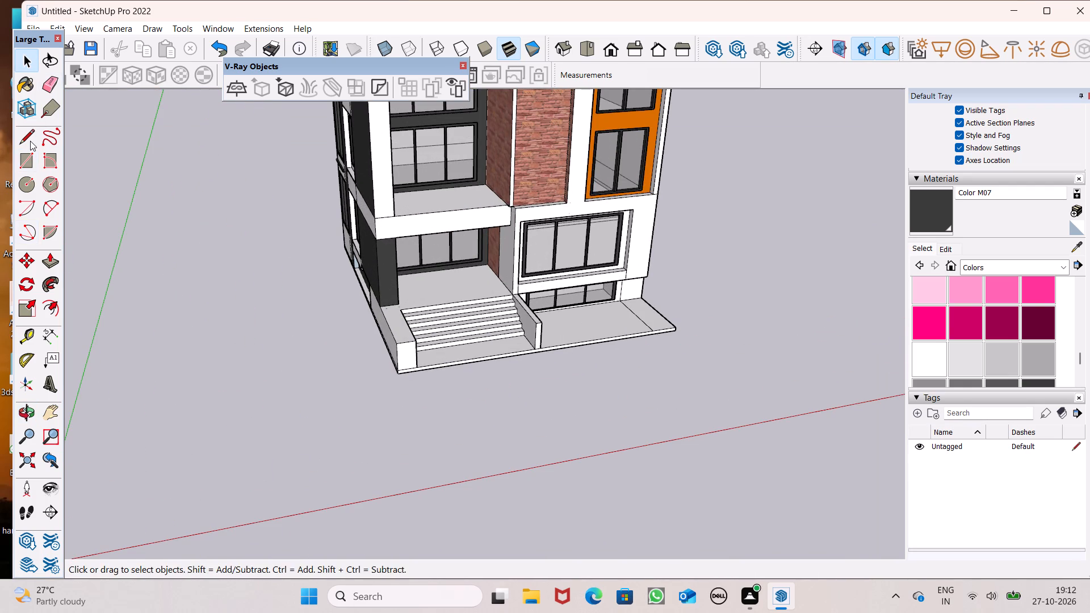
Push/Pull the base slab's front edge outward by about 12' 9" to extend the ground in front of the stairs.
{"action": "left_click", "coordinate": [48, 266]}
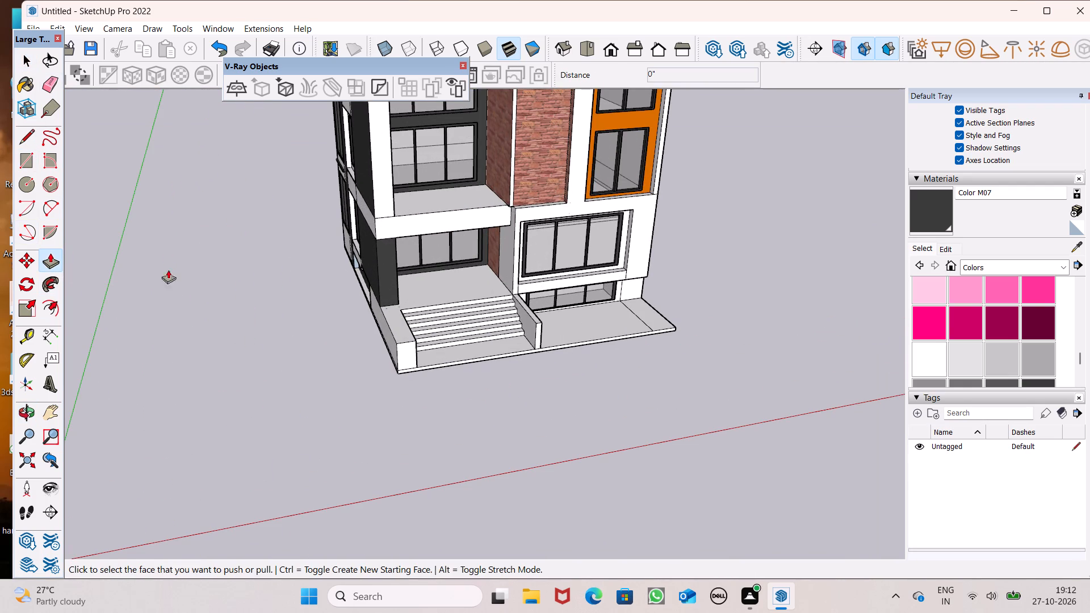
{"action": "scroll", "coordinate": [348, 268], "scroll_direction": "down", "scroll_amount": 1}
{"action": "scroll", "coordinate": [418, 335], "scroll_direction": "up", "scroll_amount": 4}
{"action": "left_click_drag", "start_coordinate": [419, 368], "coordinate": [438, 436]}
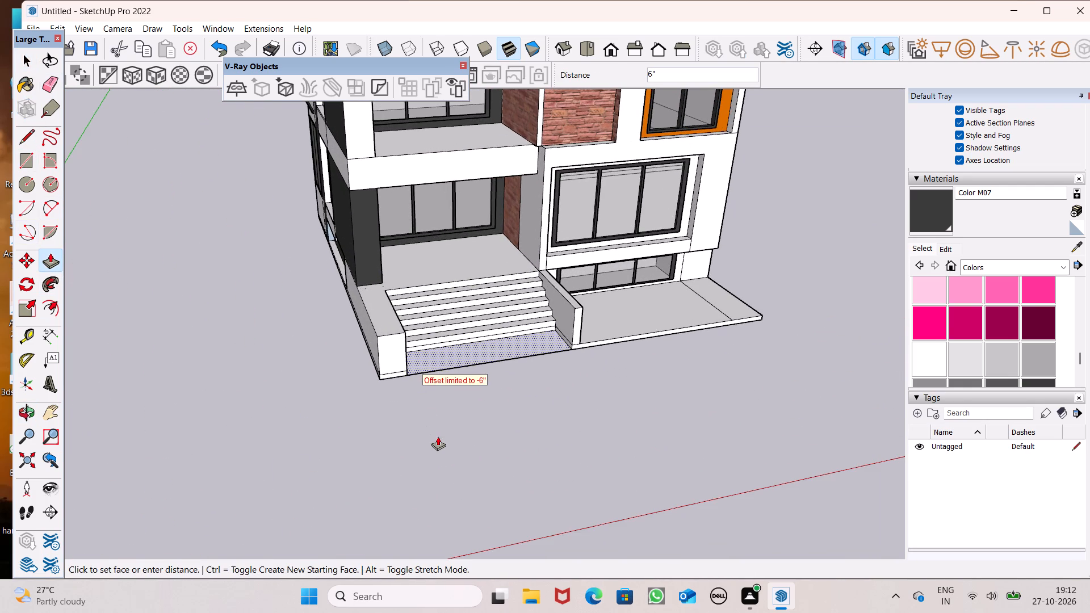
{"action": "left_click_drag", "start_coordinate": [438, 436], "coordinate": [435, 431]}
{"action": "key", "text": "ctrl+z"}
{"action": "left_click_drag", "start_coordinate": [445, 367], "coordinate": [488, 448]}
{"action": "scroll", "coordinate": [477, 412], "scroll_direction": "down", "scroll_amount": 7}
{"action": "middle_click_drag", "start_coordinate": [477, 412], "coordinate": [438, 464]}
{"action": "scroll", "coordinate": [438, 464], "scroll_direction": "up", "scroll_amount": 1}
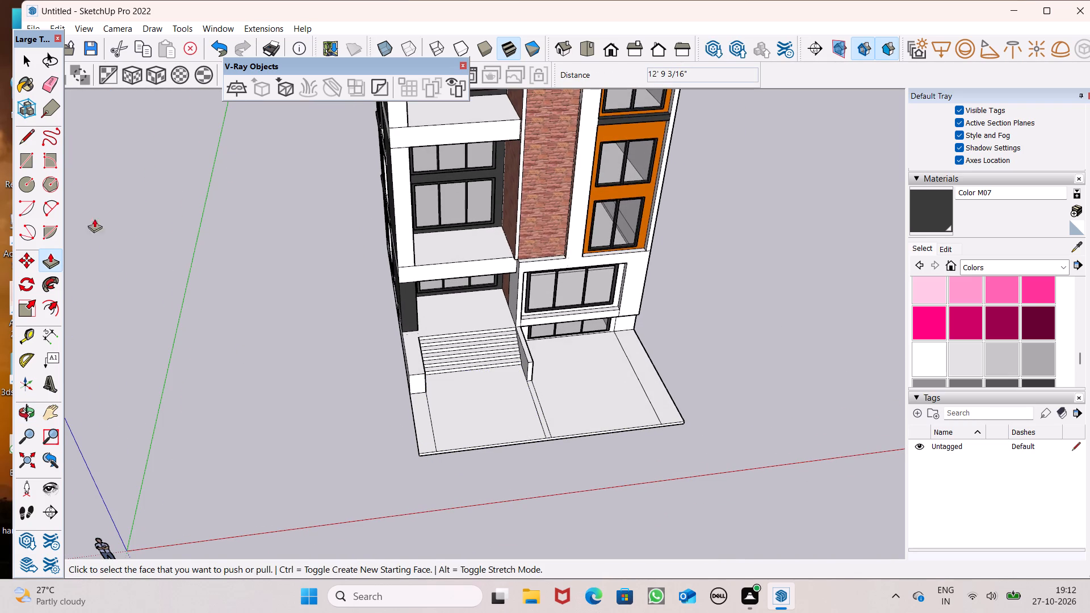
Erase the duplicate dividing line running out from the inner stair wall and the line near the slab's far side edge.
{"action": "left_click", "coordinate": [52, 87]}
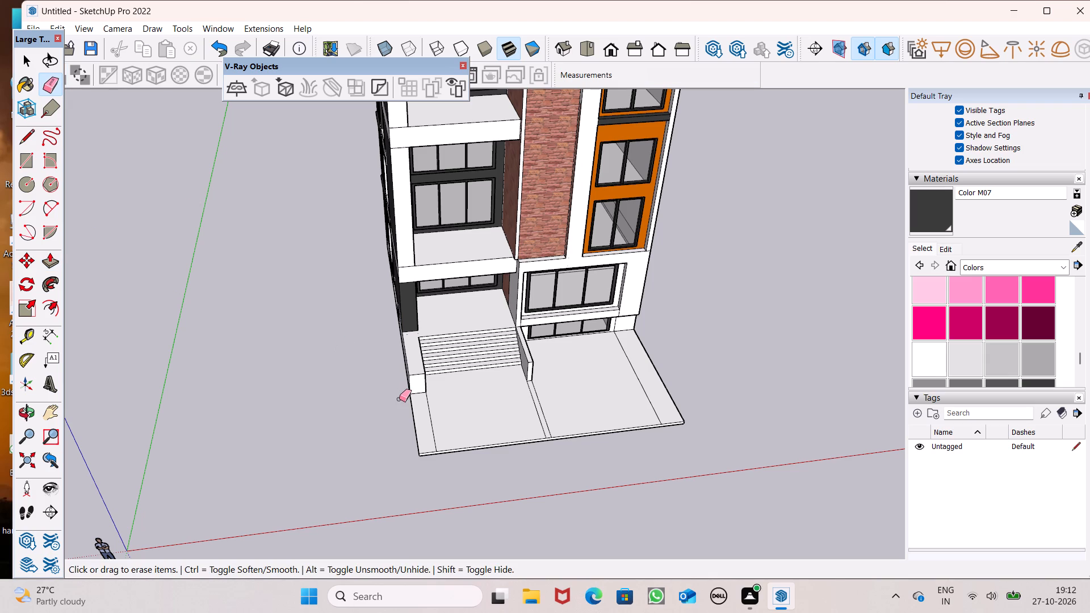
{"action": "scroll", "coordinate": [554, 439], "scroll_direction": "up", "scroll_amount": 6}
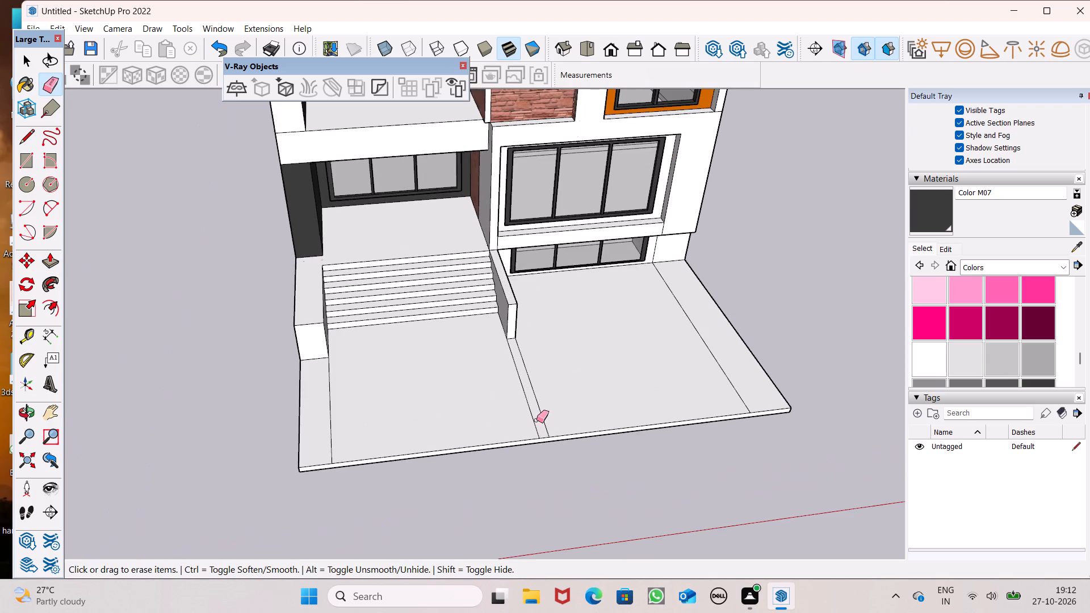
{"action": "scroll", "coordinate": [536, 420], "scroll_direction": "up", "scroll_amount": 5}
{"action": "left_click", "coordinate": [533, 420]}
{"action": "scroll", "coordinate": [445, 372], "scroll_direction": "down", "scroll_amount": 2}
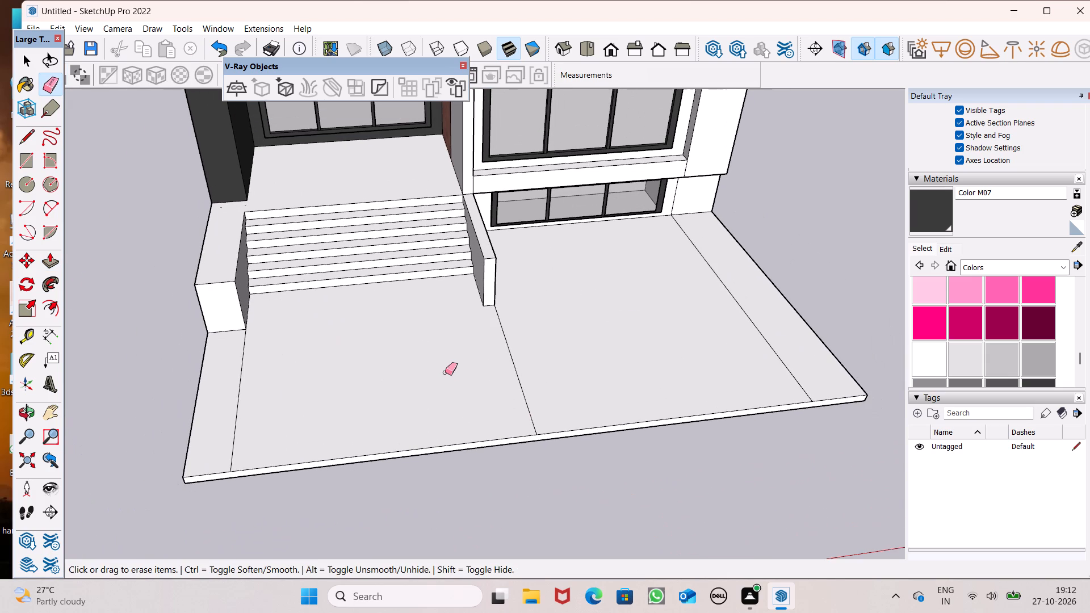
{"action": "left_click_drag", "start_coordinate": [744, 349], "coordinate": [762, 328]}
{"action": "key", "text": "space"}
Paint the slab area in front of the basement window with Grass Dark Green from the Landscaping, Fencing and Vegetation materials.
{"action": "left_click", "coordinate": [994, 266]}
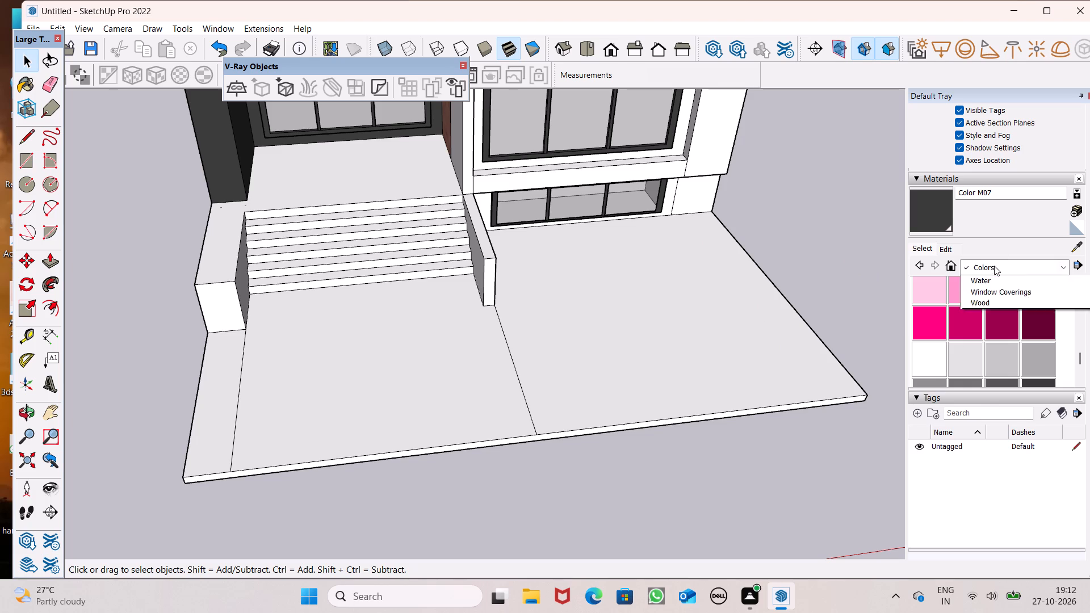
{"action": "left_click", "coordinate": [1016, 351]}
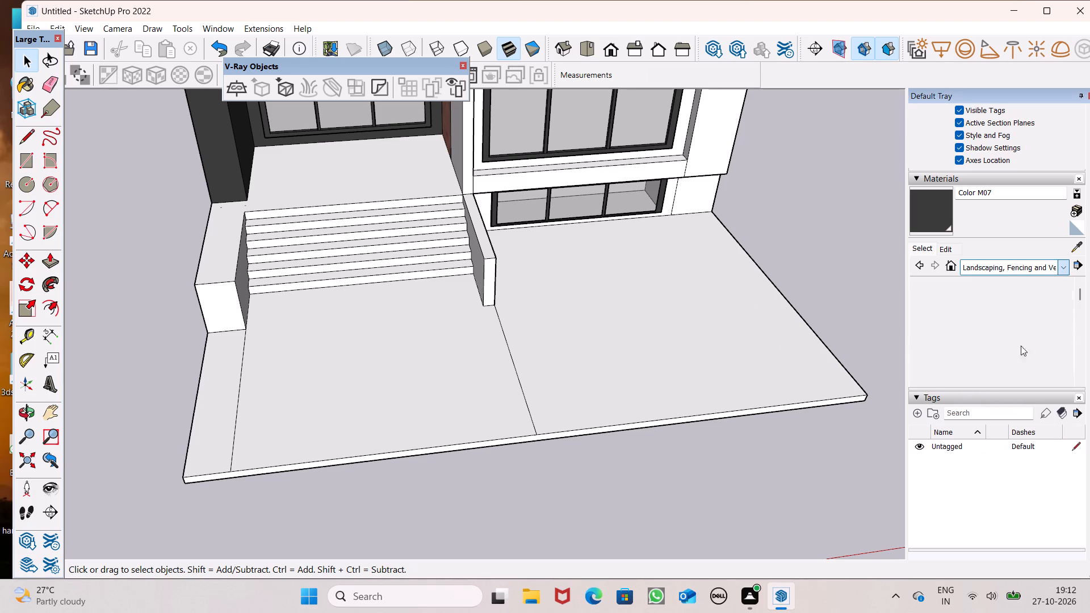
{"action": "scroll", "coordinate": [1022, 338], "scroll_direction": "down", "scroll_amount": 1}
{"action": "left_click", "coordinate": [1037, 301]}
{"action": "left_click", "coordinate": [747, 352]}
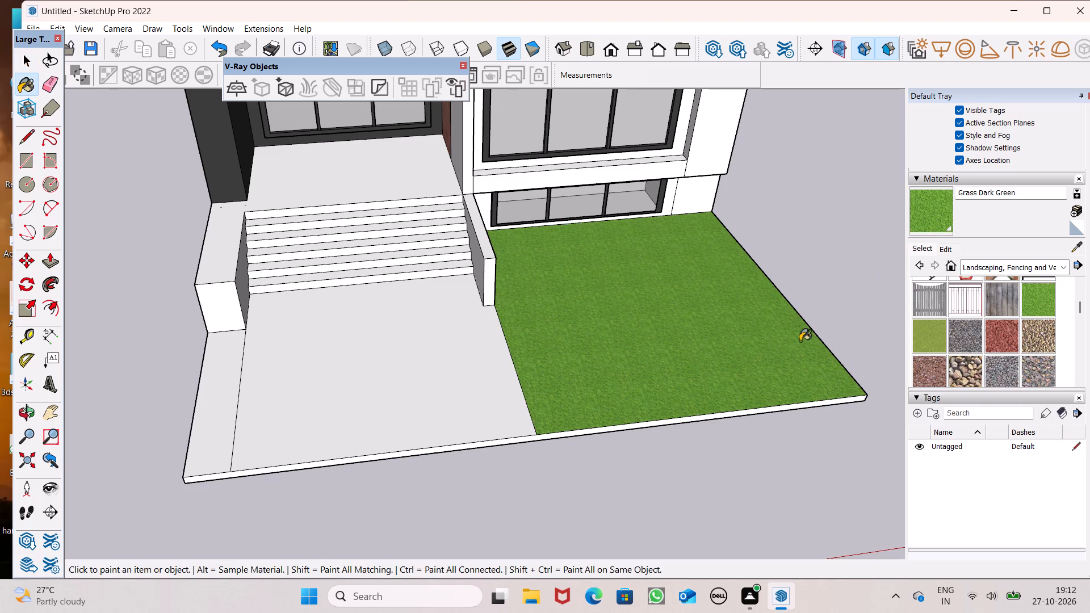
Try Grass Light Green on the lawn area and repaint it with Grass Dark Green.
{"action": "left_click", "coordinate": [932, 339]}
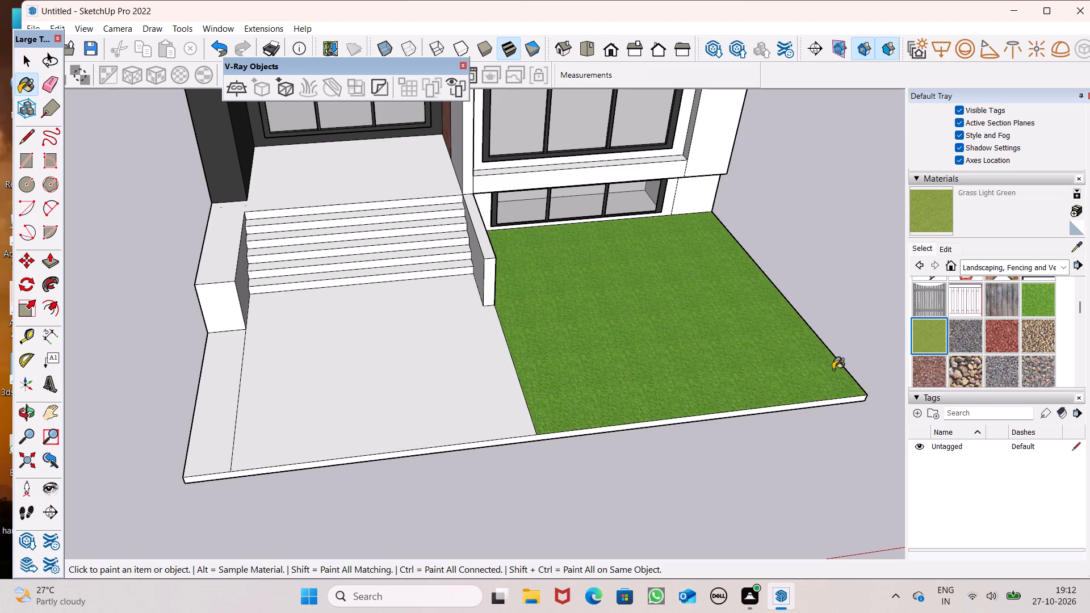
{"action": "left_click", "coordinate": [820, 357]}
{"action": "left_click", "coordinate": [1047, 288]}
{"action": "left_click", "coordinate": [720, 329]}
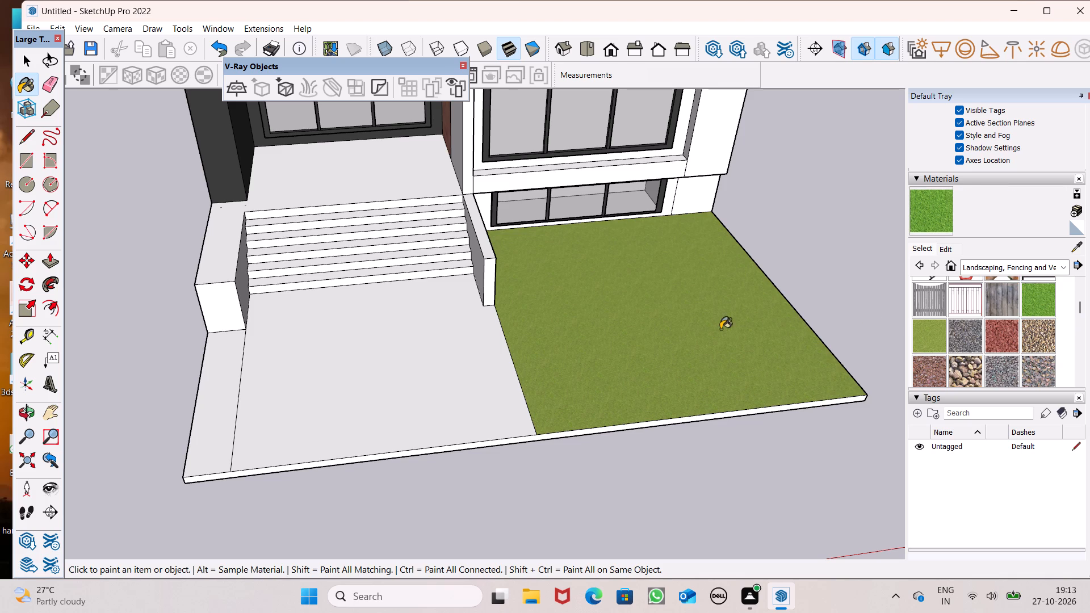
Paint the paving in front of the stairs and the narrow strip beside it with Carrera Marble from the Stone materials.
{"action": "left_click", "coordinate": [1024, 265]}
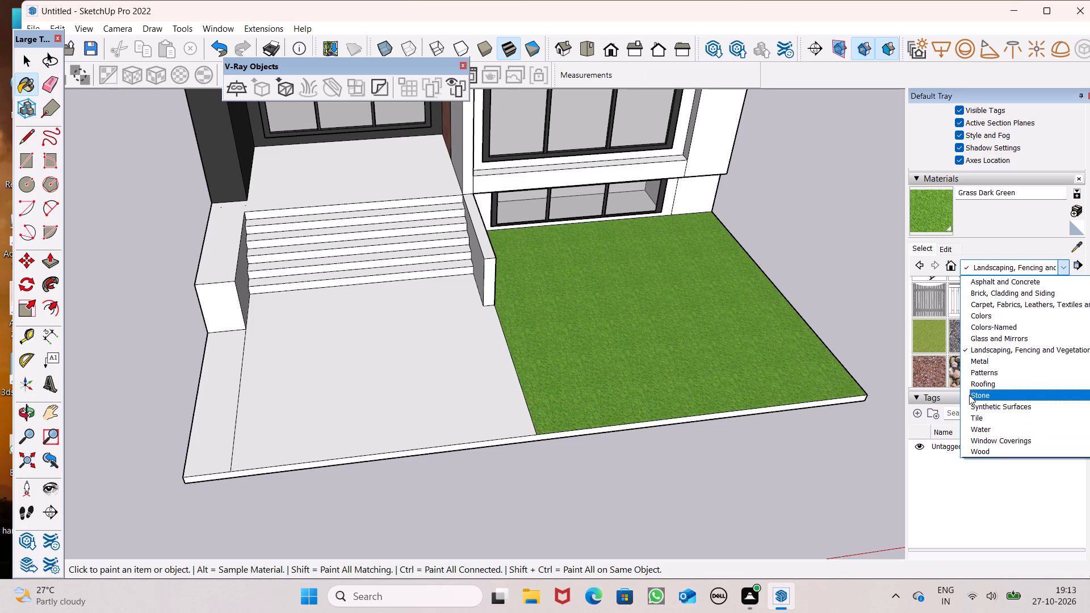
{"action": "left_click", "coordinate": [969, 395]}
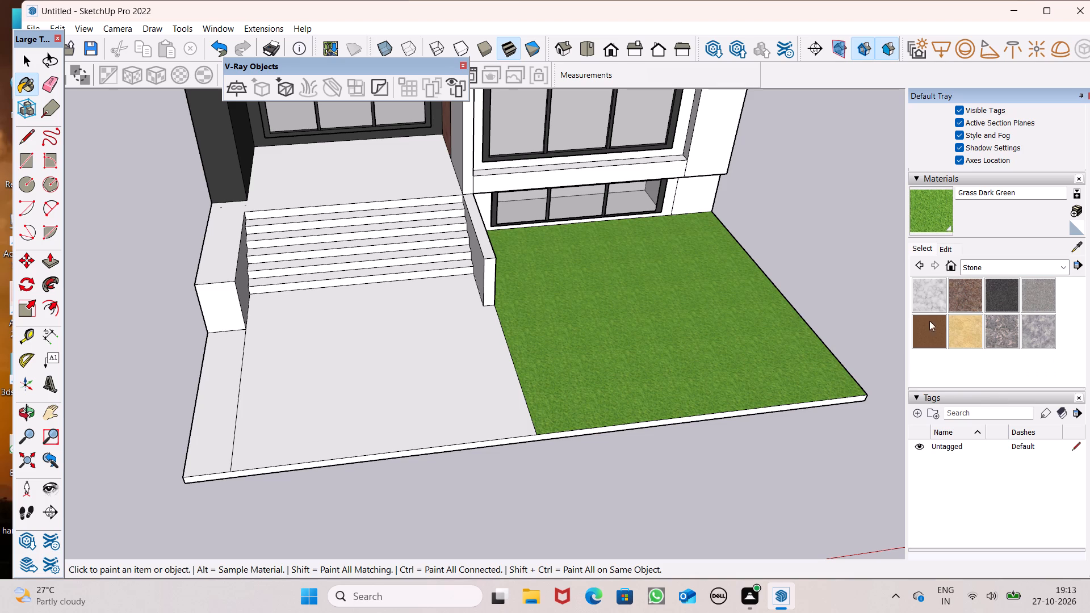
{"action": "left_click", "coordinate": [920, 305]}
{"action": "left_click", "coordinate": [362, 405]}
{"action": "scroll", "coordinate": [677, 332], "scroll_direction": "down", "scroll_amount": 5}
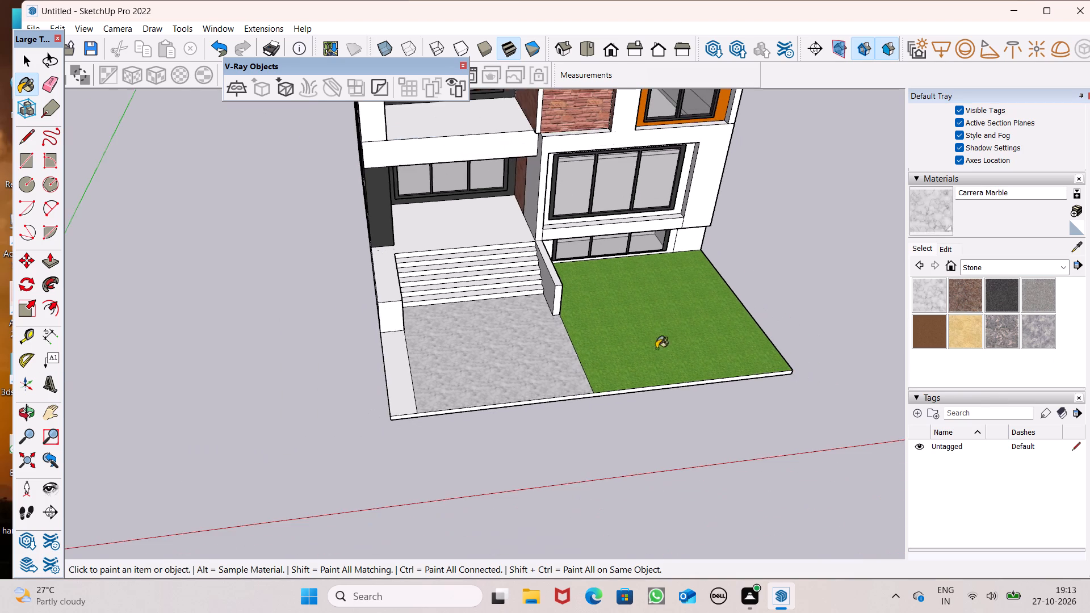
{"action": "middle_click_drag", "start_coordinate": [569, 408], "coordinate": [680, 472]}
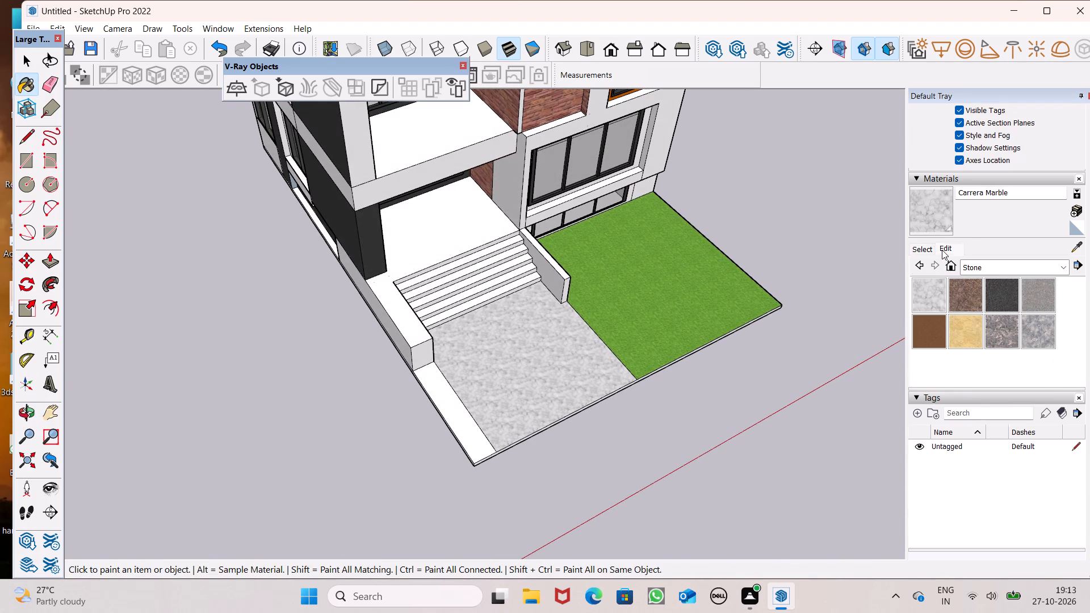
{"action": "left_click", "coordinate": [942, 250]}
{"action": "scroll", "coordinate": [585, 428], "scroll_direction": "up", "scroll_amount": 2}
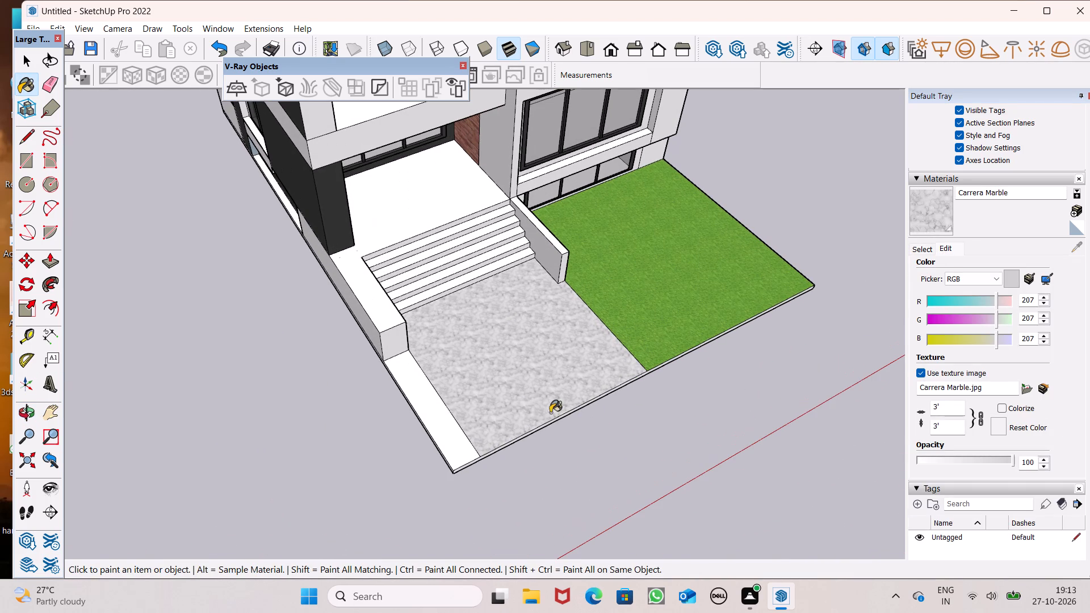
{"action": "left_click", "coordinate": [438, 414]}
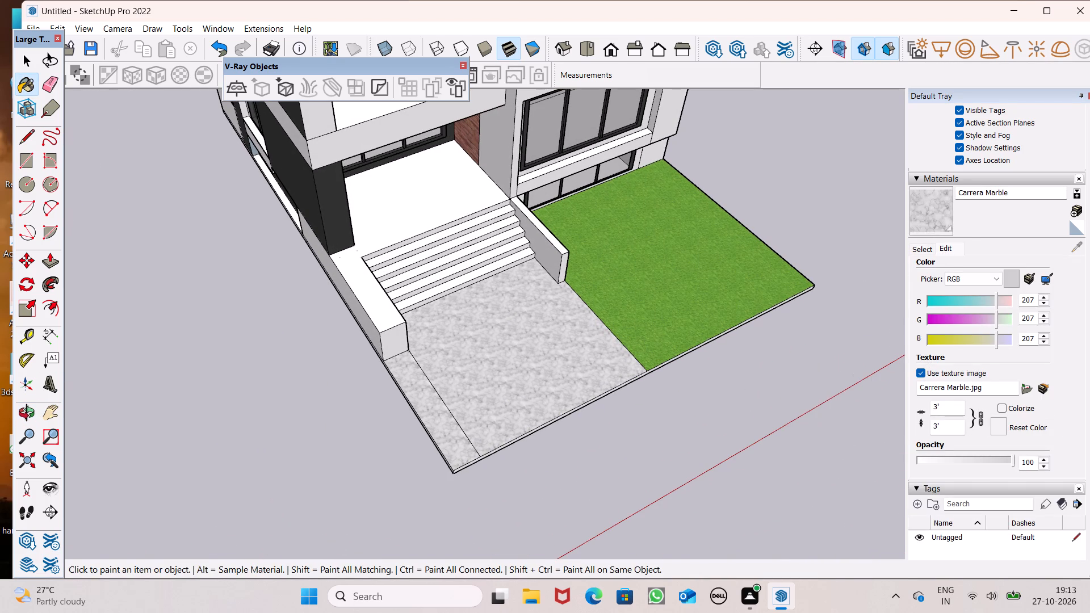
Set the Carrera Marble texture width to 5'.
{"action": "left_click", "coordinate": [949, 409]}
{"action": "key", "text": "BackSpace"}
{"action": "key", "text": "BackSpace"}
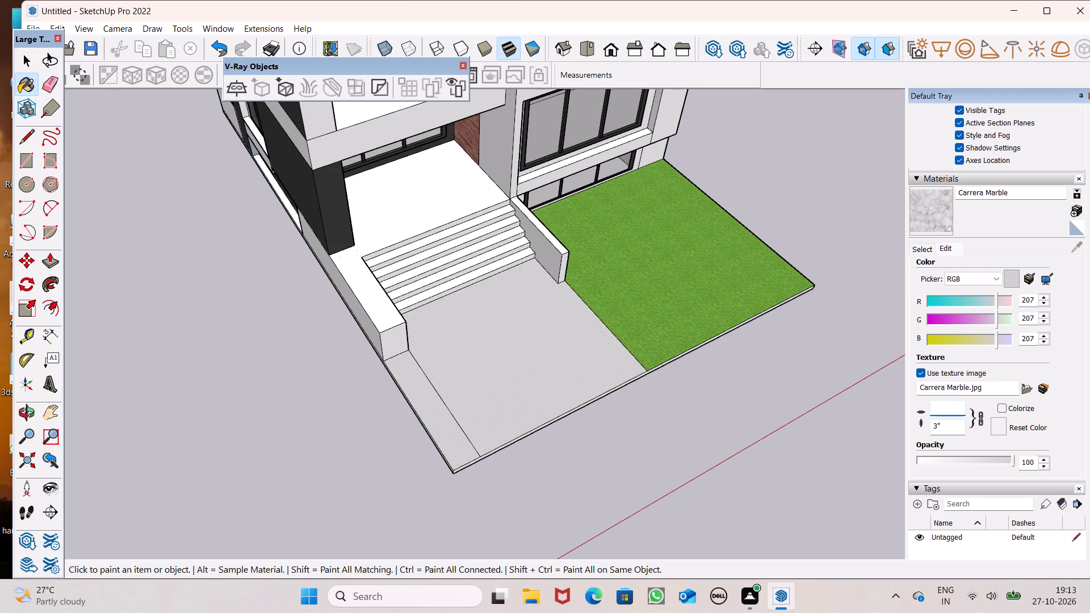
{"action": "type", "text": "5'"}
{"action": "key", "text": "Return"}
{"action": "key", "text": "space"}
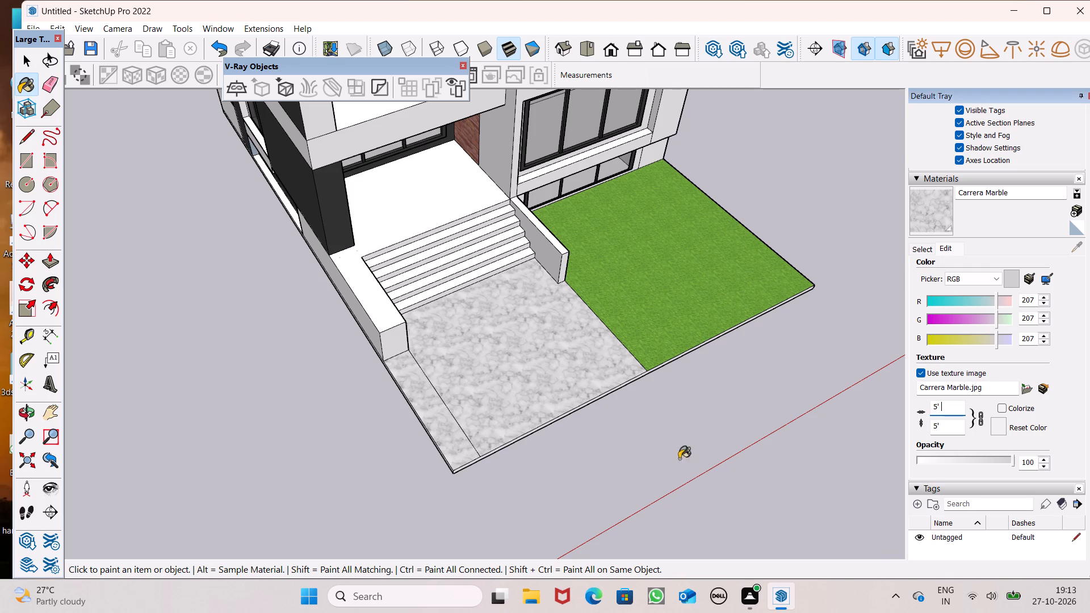
Erase the line separating the marble paving from the narrow strip beside it.
{"action": "left_click", "coordinate": [60, 64]}
{"action": "left_click", "coordinate": [51, 82]}
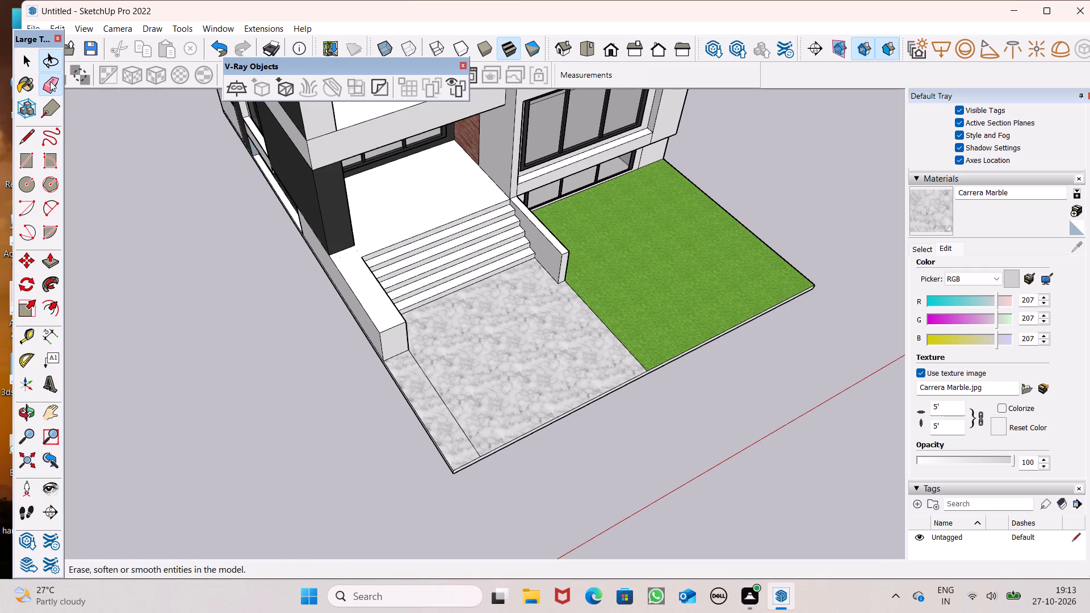
{"action": "left_click_drag", "start_coordinate": [469, 426], "coordinate": [458, 432]}
Push/Pull the base slab's long edge on the stair side outward by about 8' 11" along the building.
{"action": "scroll", "coordinate": [431, 353], "scroll_direction": "down", "scroll_amount": 4}
{"action": "middle_click_drag", "start_coordinate": [578, 471], "coordinate": [557, 440]}
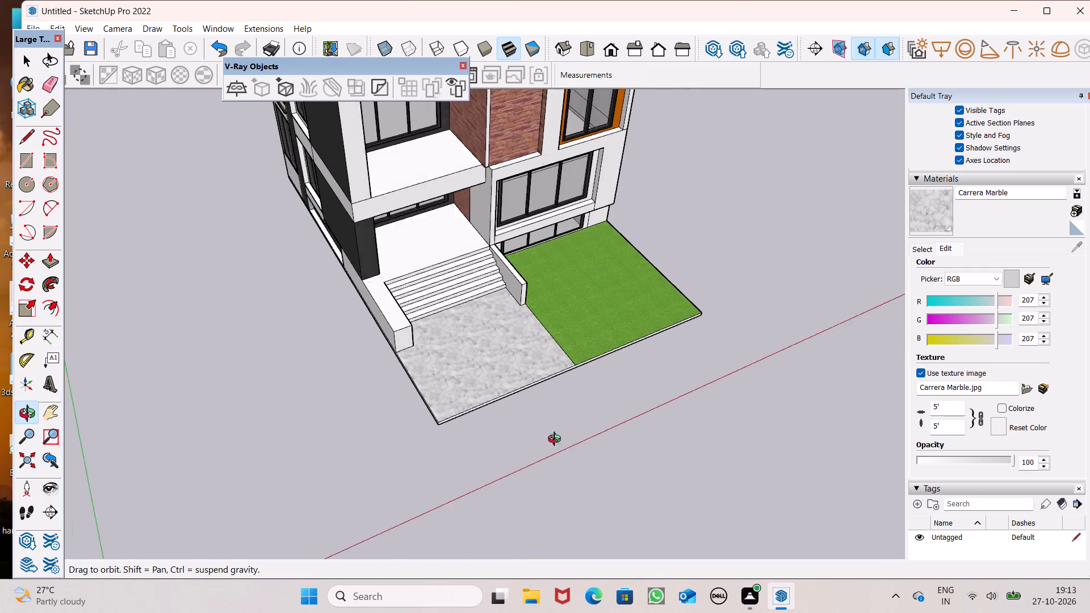
{"action": "middle_click_drag", "start_coordinate": [557, 440], "coordinate": [498, 283]}
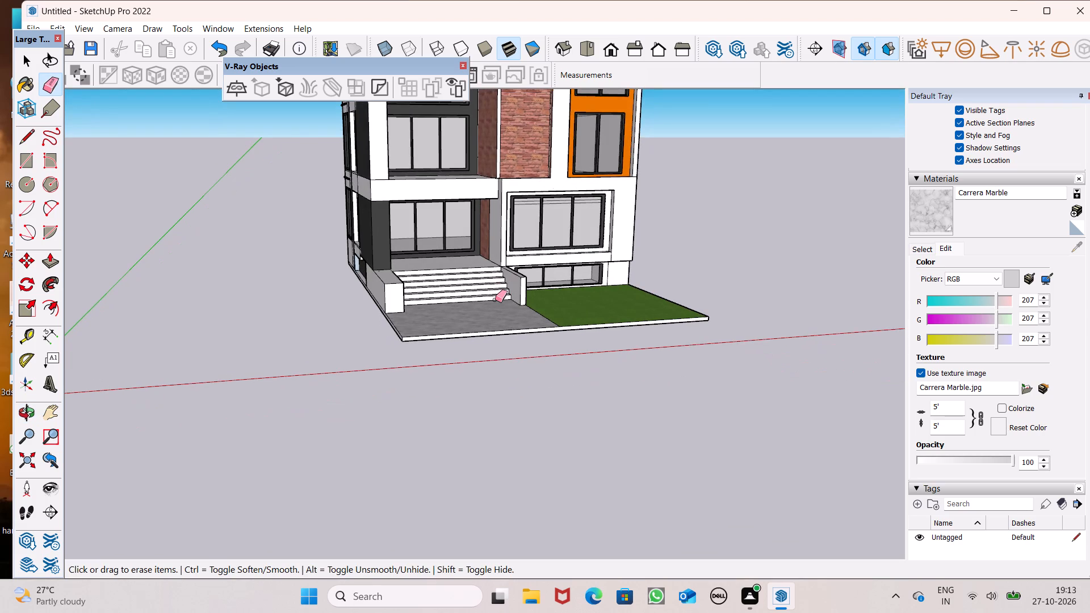
{"action": "scroll", "coordinate": [561, 301], "scroll_direction": "down", "scroll_amount": 3}
{"action": "middle_click_drag", "start_coordinate": [609, 313], "coordinate": [777, 375]}
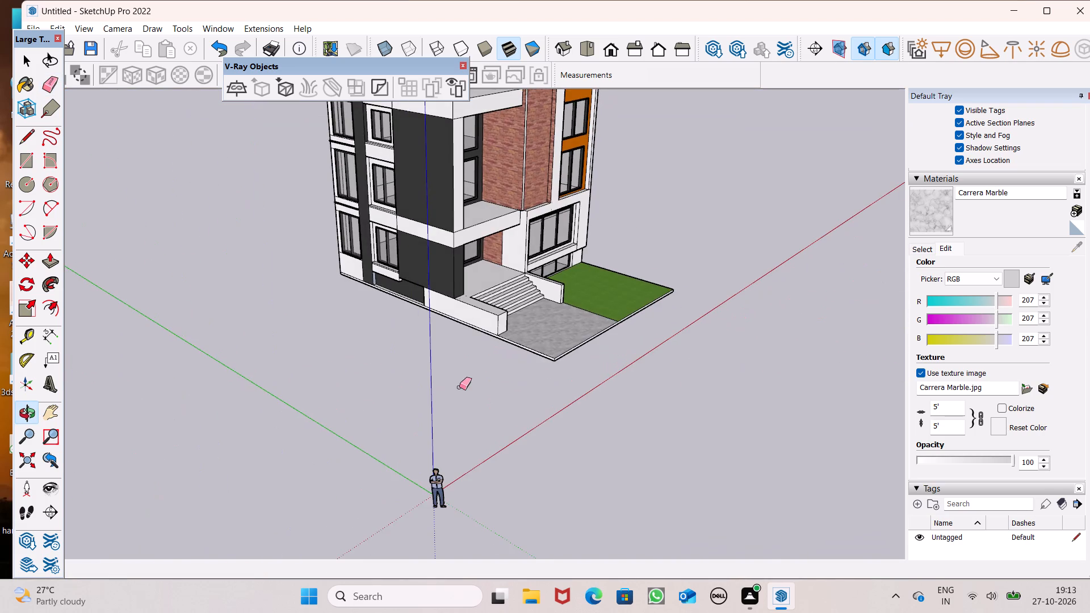
{"action": "middle_click_drag", "start_coordinate": [487, 352], "coordinate": [687, 468]}
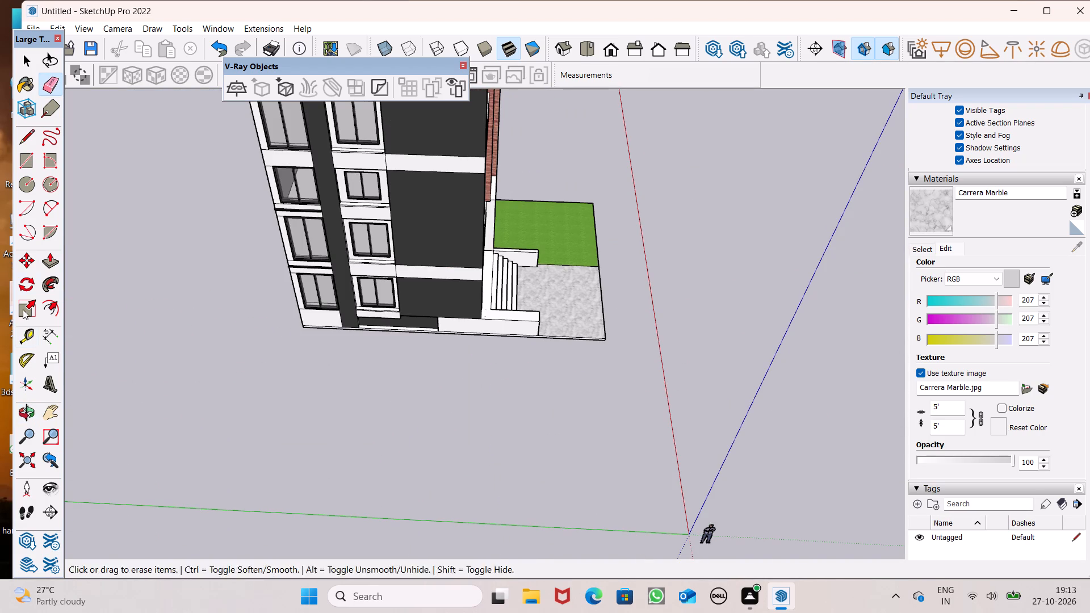
{"action": "left_click", "coordinate": [43, 255]}
{"action": "scroll", "coordinate": [368, 379], "scroll_direction": "up", "scroll_amount": 6}
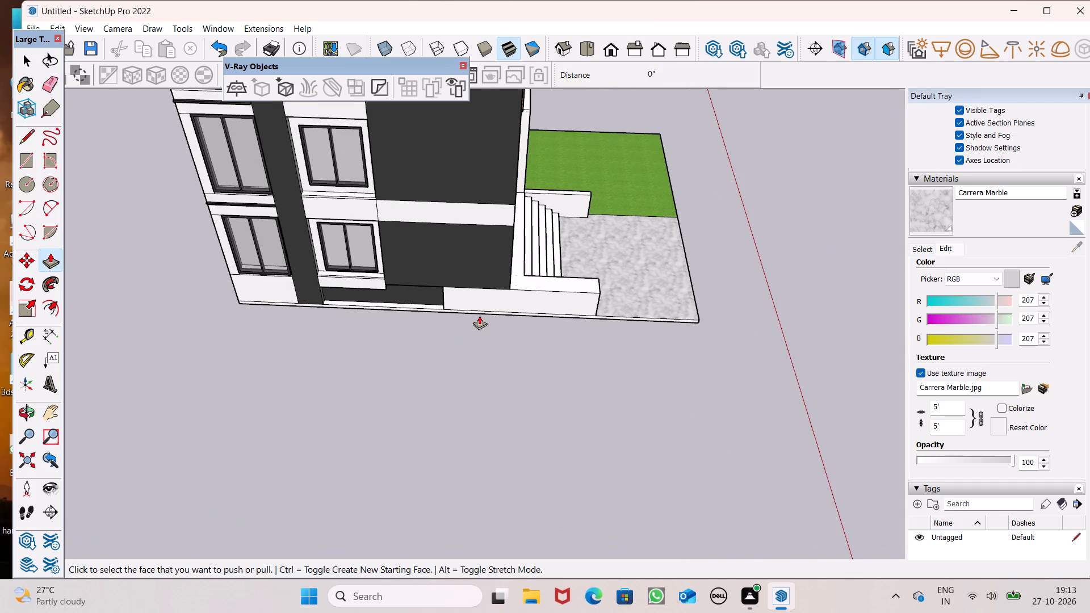
{"action": "scroll", "coordinate": [481, 315], "scroll_direction": "up", "scroll_amount": 4}
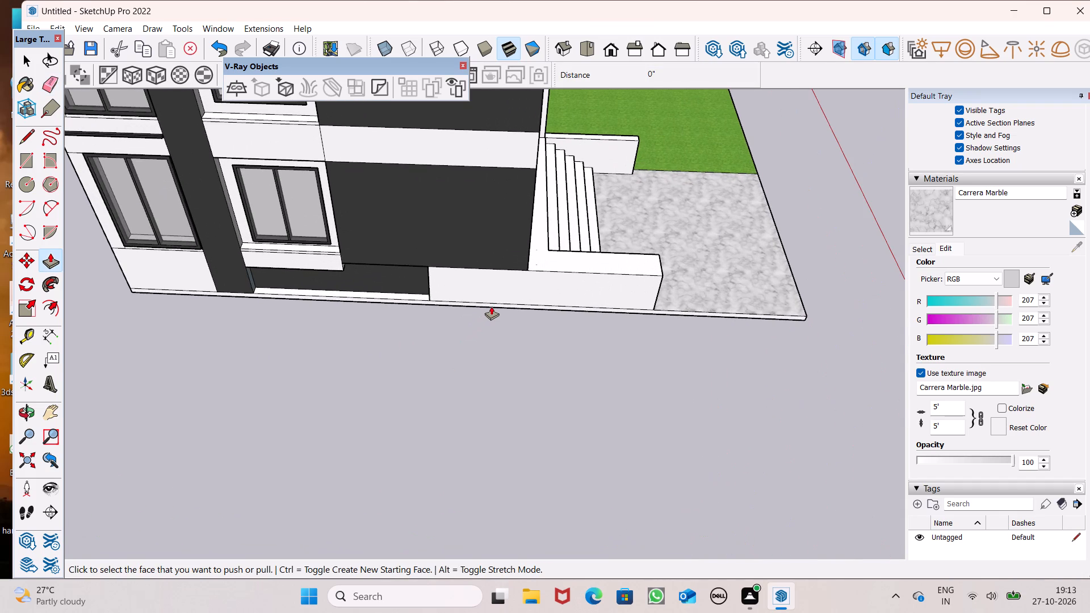
{"action": "left_click_drag", "start_coordinate": [491, 306], "coordinate": [482, 370]}
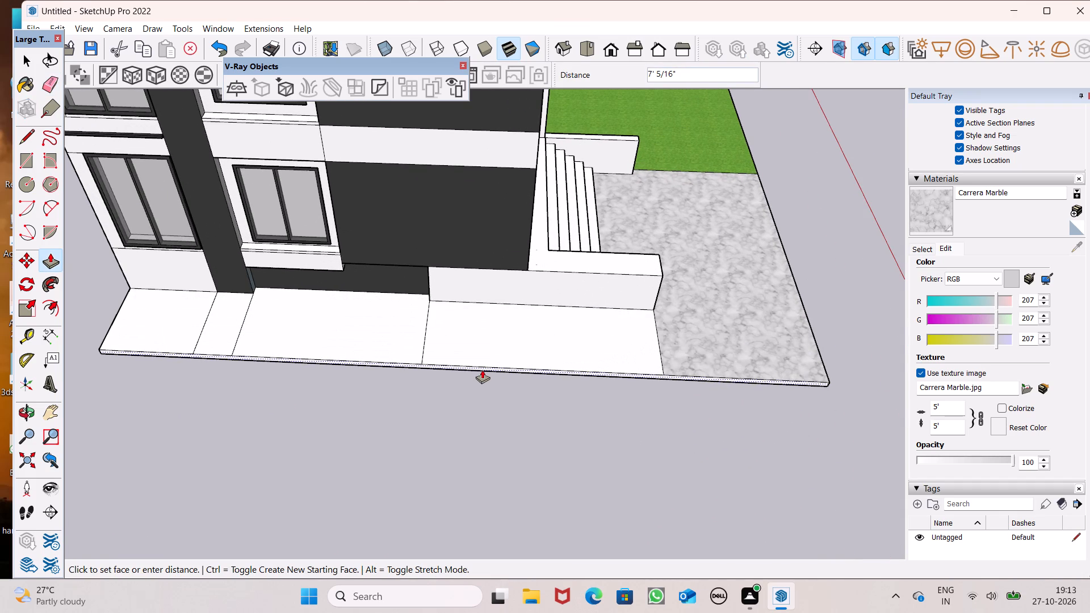
{"action": "left_click_drag", "start_coordinate": [482, 370], "coordinate": [480, 388]}
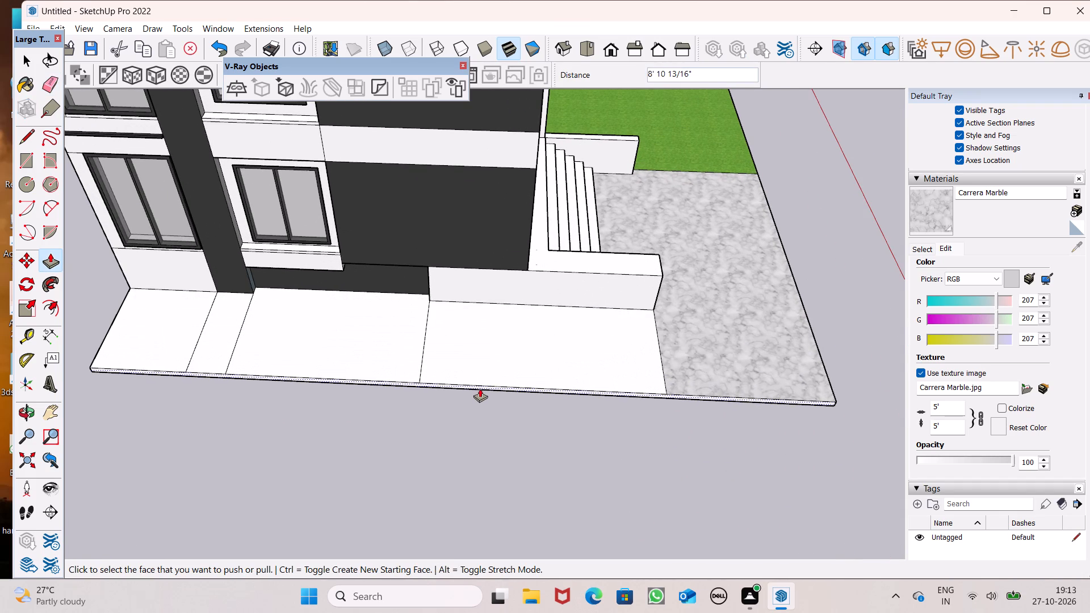
Erase the three dividing lines crossing the unpainted slab extension beside the building.
{"action": "left_click", "coordinate": [52, 82]}
{"action": "left_click_drag", "start_coordinate": [178, 352], "coordinate": [433, 352]}
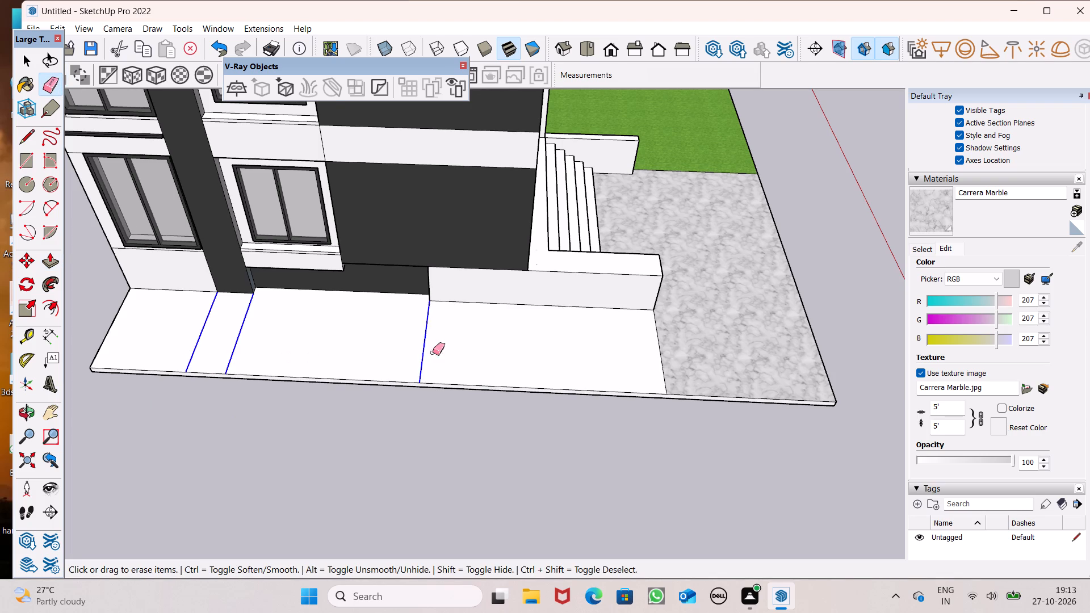
{"action": "left_click_drag", "start_coordinate": [433, 352], "coordinate": [460, 352]}
Paint the narrow unpainted face beside the dark column at the building's base with Color M07.
{"action": "scroll", "coordinate": [459, 350], "scroll_direction": "down", "scroll_amount": 1}
{"action": "middle_click_drag", "start_coordinate": [485, 350], "coordinate": [347, 170]}
{"action": "left_click", "coordinate": [928, 253]}
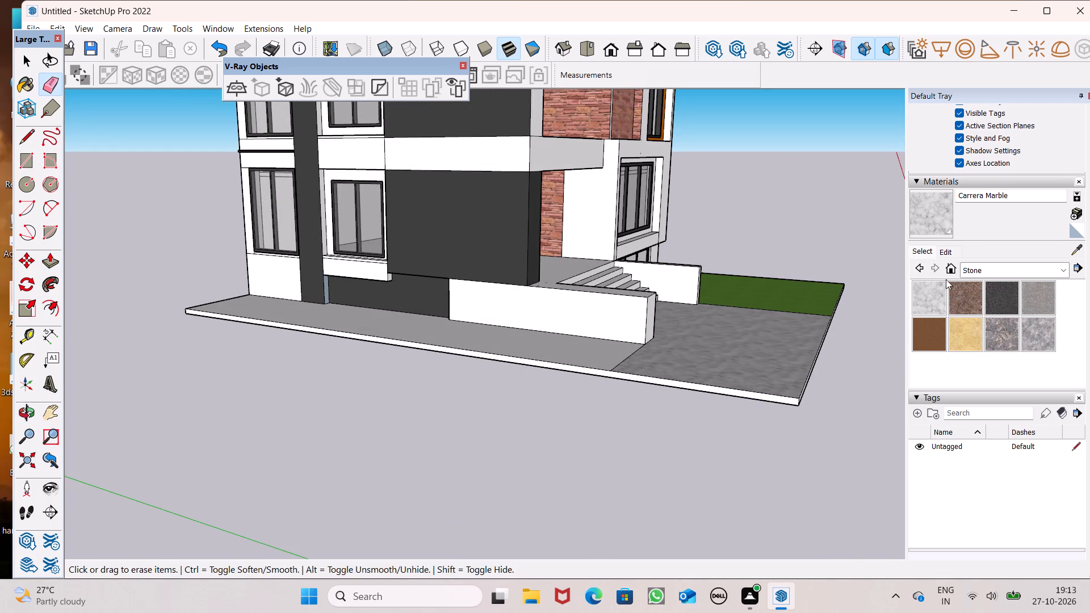
{"action": "left_click", "coordinate": [995, 270]}
{"action": "left_click", "coordinate": [992, 313]}
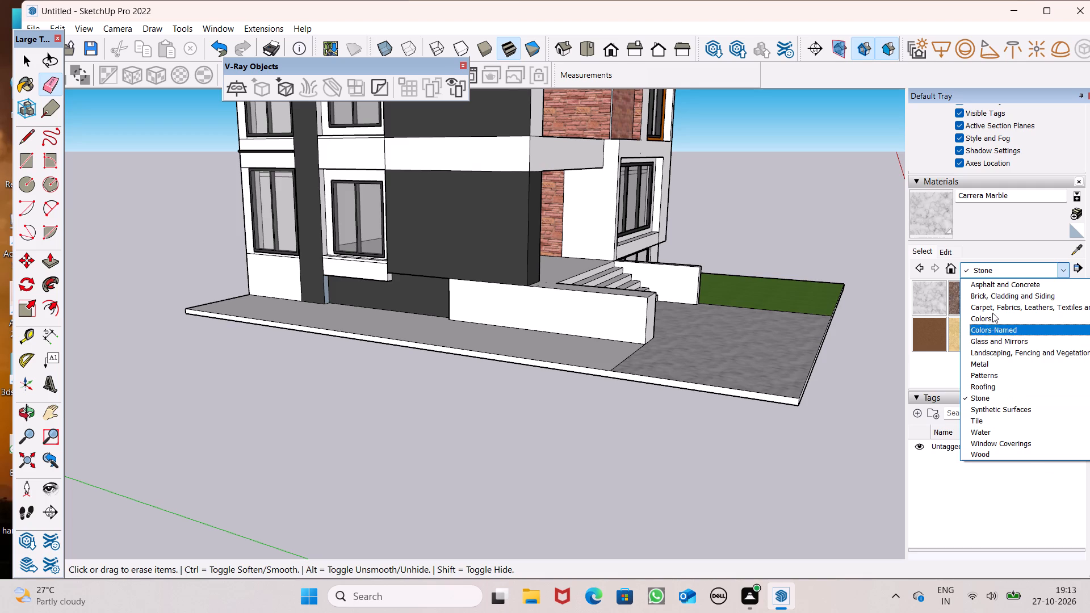
{"action": "scroll", "coordinate": [1002, 349], "scroll_direction": "down", "scroll_amount": 18}
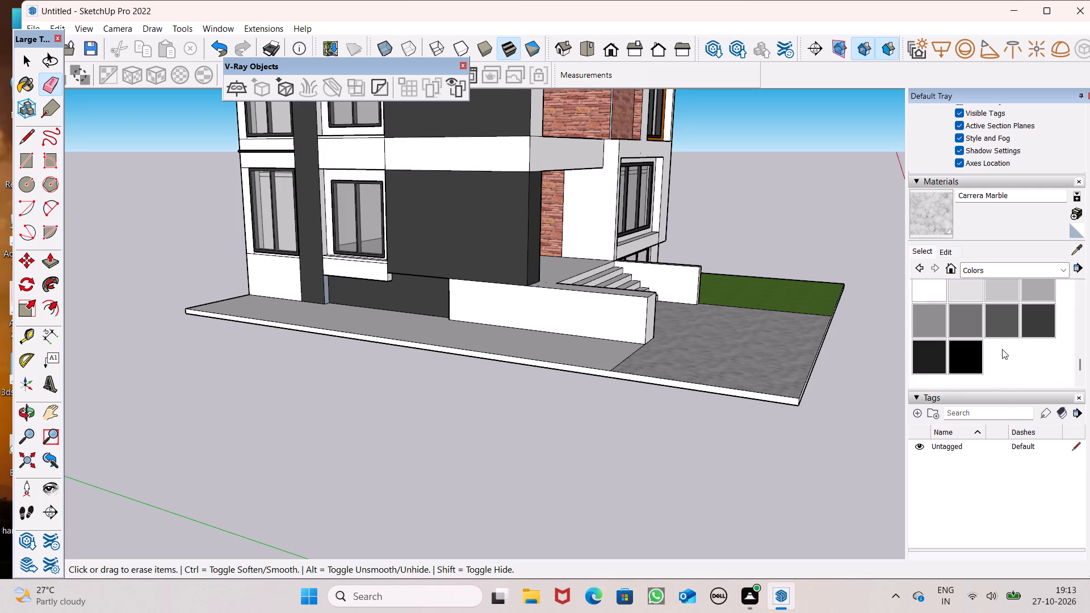
{"action": "scroll", "coordinate": [1004, 341], "scroll_direction": "up", "scroll_amount": 2}
{"action": "scroll", "coordinate": [1037, 364], "scroll_direction": "down", "scroll_amount": 1}
{"action": "left_click", "coordinate": [1033, 316]}
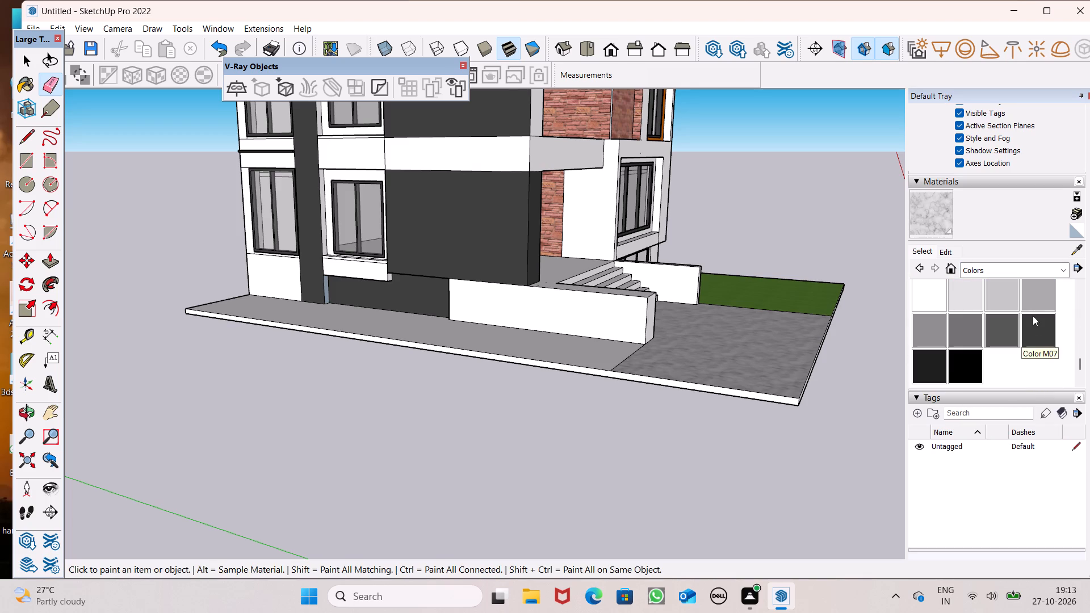
{"action": "scroll", "coordinate": [339, 400], "scroll_direction": "up", "scroll_amount": 7}
{"action": "scroll", "coordinate": [288, 277], "scroll_direction": "up", "scroll_amount": 7}
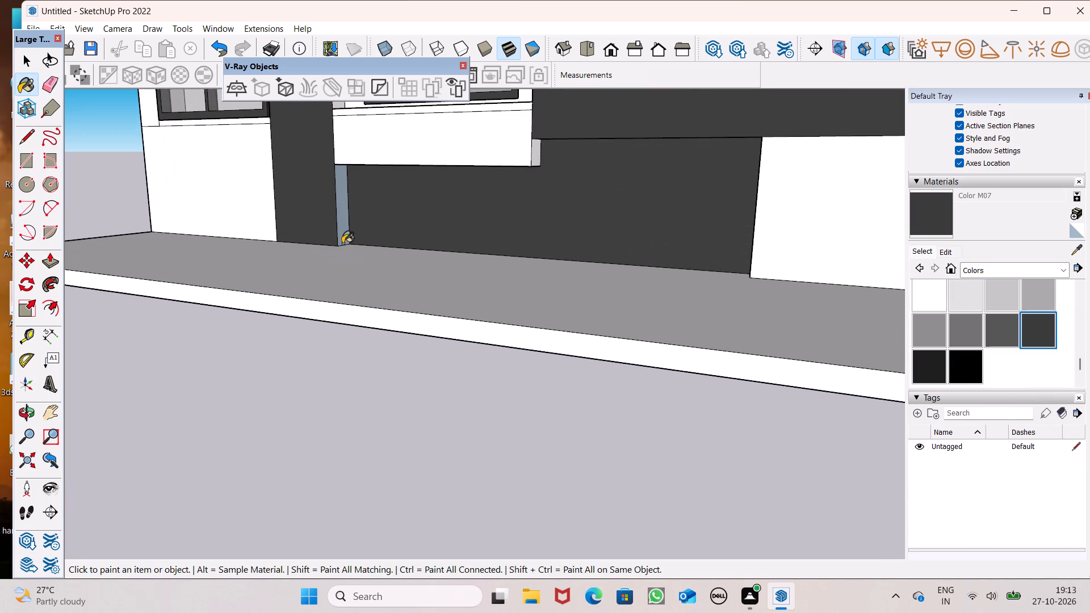
{"action": "scroll", "coordinate": [342, 243], "scroll_direction": "up", "scroll_amount": 4}
{"action": "left_click", "coordinate": [345, 220]}
{"action": "scroll", "coordinate": [364, 284], "scroll_direction": "down", "scroll_amount": 16}
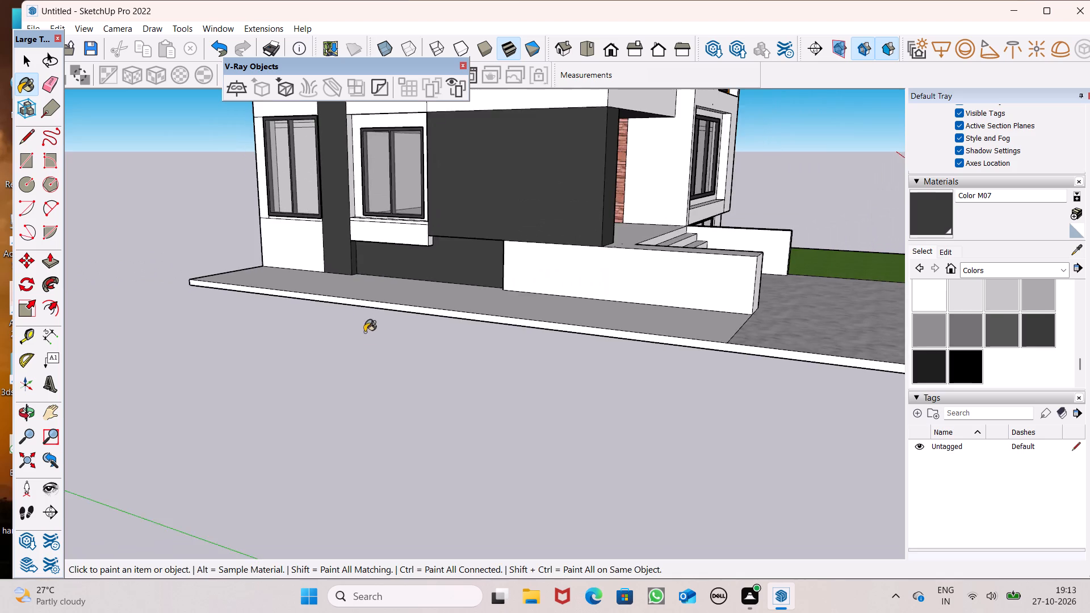
{"action": "middle_click_drag", "start_coordinate": [366, 351], "coordinate": [487, 500]}
{"action": "key", "text": "space"}
Draw a rectangle about 35' by 6' 1" on the slab extension, with one long side against the building wall.
{"action": "scroll", "coordinate": [277, 345], "scroll_direction": "down", "scroll_amount": 4}
{"action": "middle_click", "coordinate": [310, 371]}
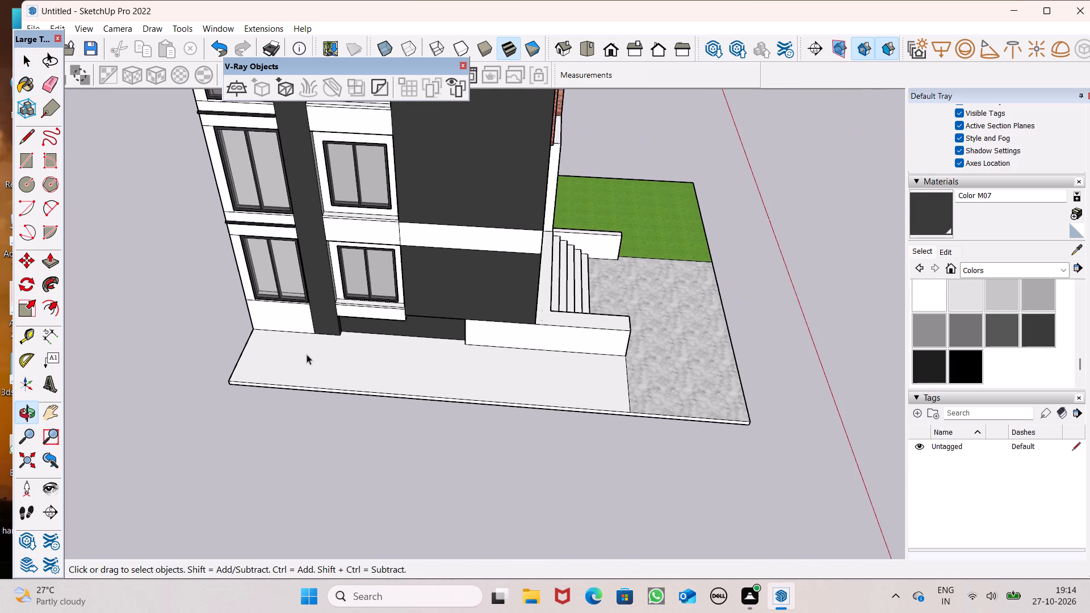
{"action": "scroll", "coordinate": [305, 351], "scroll_direction": "down", "scroll_amount": 2}
{"action": "middle_click_drag", "start_coordinate": [320, 390], "coordinate": [391, 429]}
{"action": "left_click", "coordinate": [24, 170]}
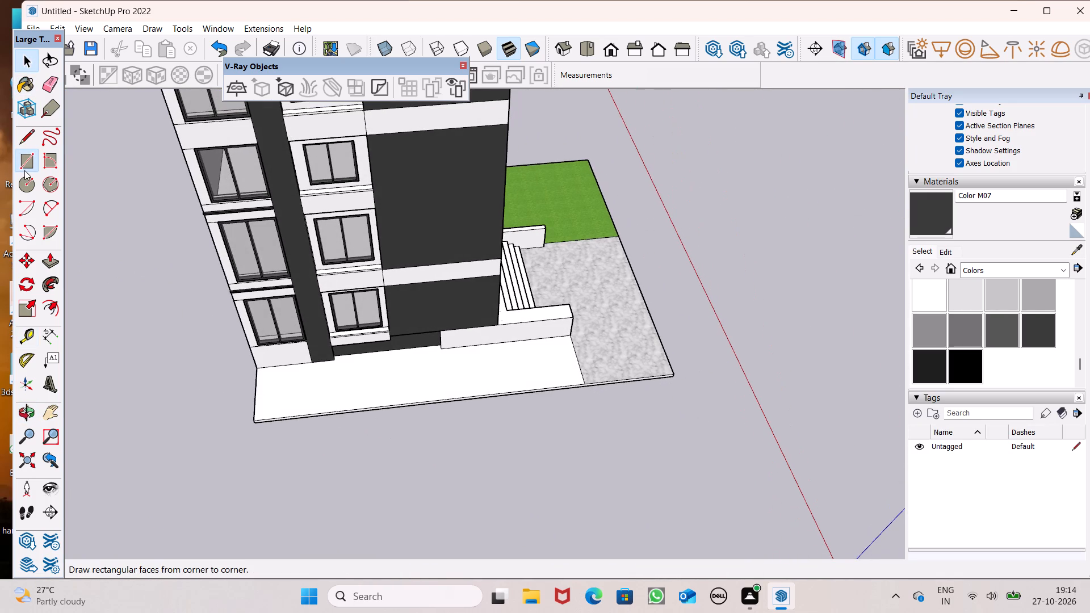
{"action": "middle_click_drag", "start_coordinate": [285, 363], "coordinate": [251, 362]}
{"action": "scroll", "coordinate": [251, 362], "scroll_direction": "up", "scroll_amount": 5}
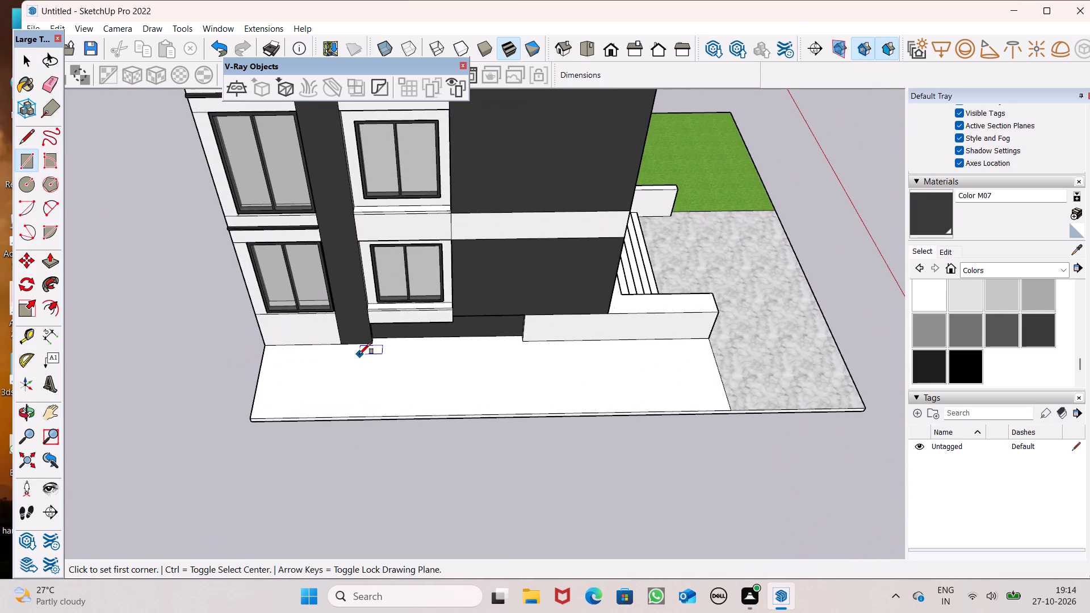
{"action": "scroll", "coordinate": [359, 354], "scroll_direction": "up", "scroll_amount": 2}
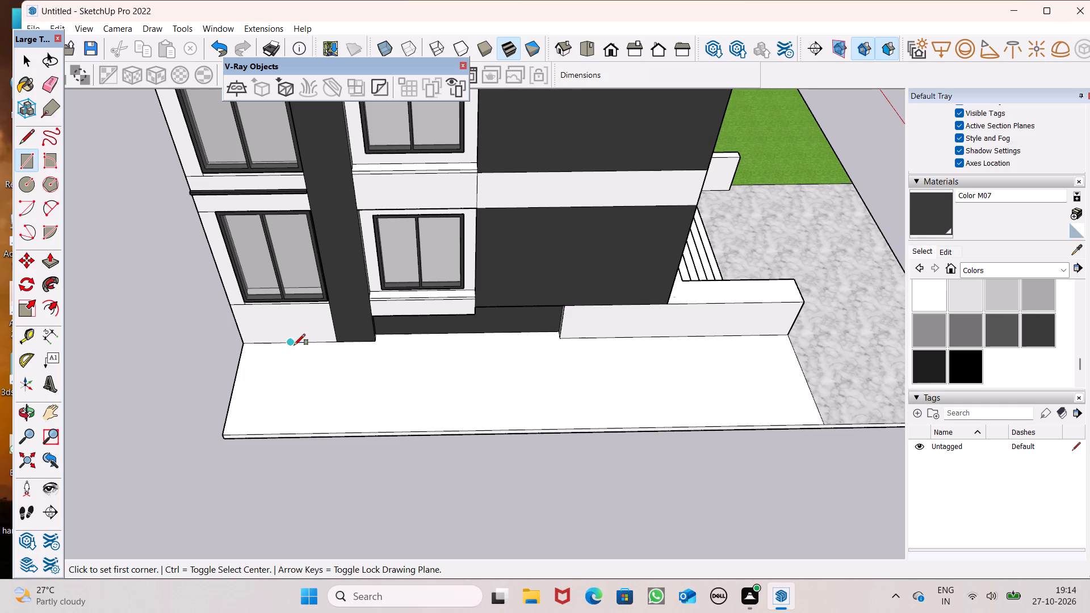
{"action": "left_click", "coordinate": [292, 343]}
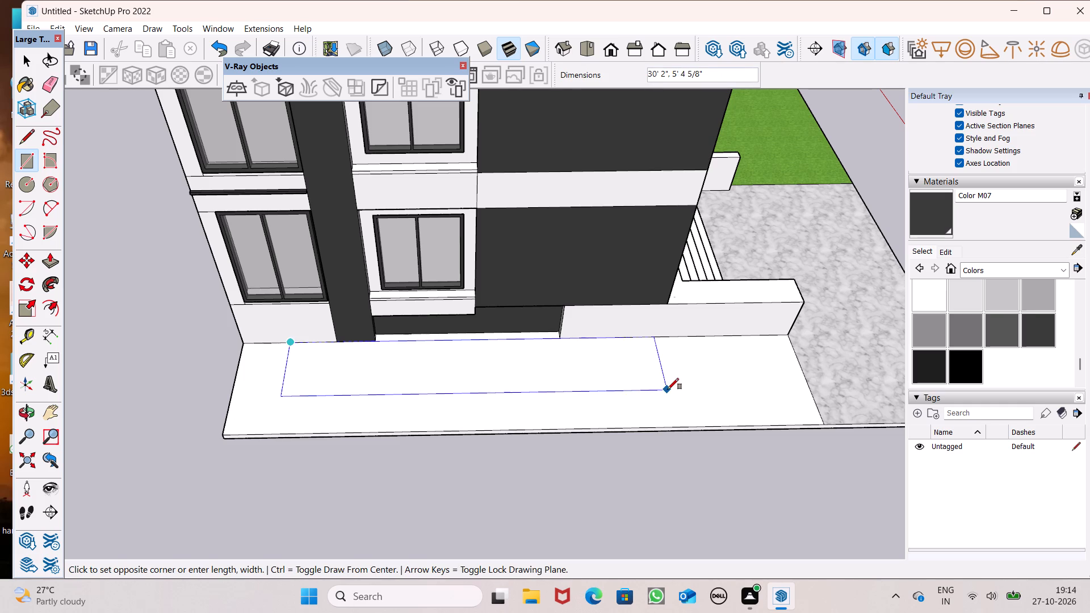
{"action": "left_click", "coordinate": [732, 396]}
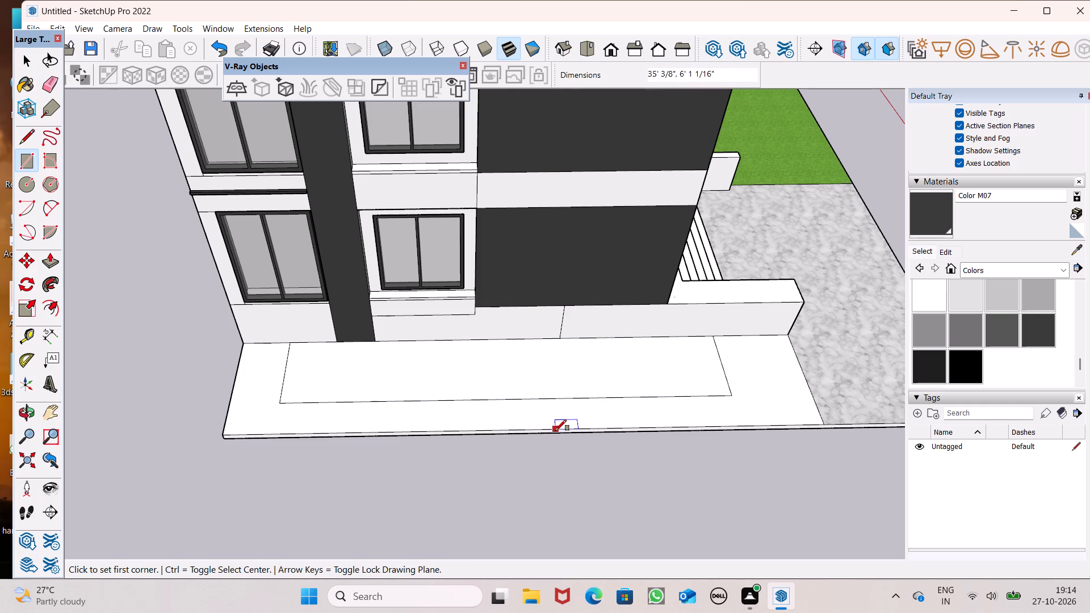
Paint the lower wall section between the dark column and the white stair wall with Color M07.
{"action": "scroll", "coordinate": [542, 426], "scroll_direction": "down", "scroll_amount": 1}
{"action": "middle_click_drag", "start_coordinate": [540, 423], "coordinate": [478, 292]}
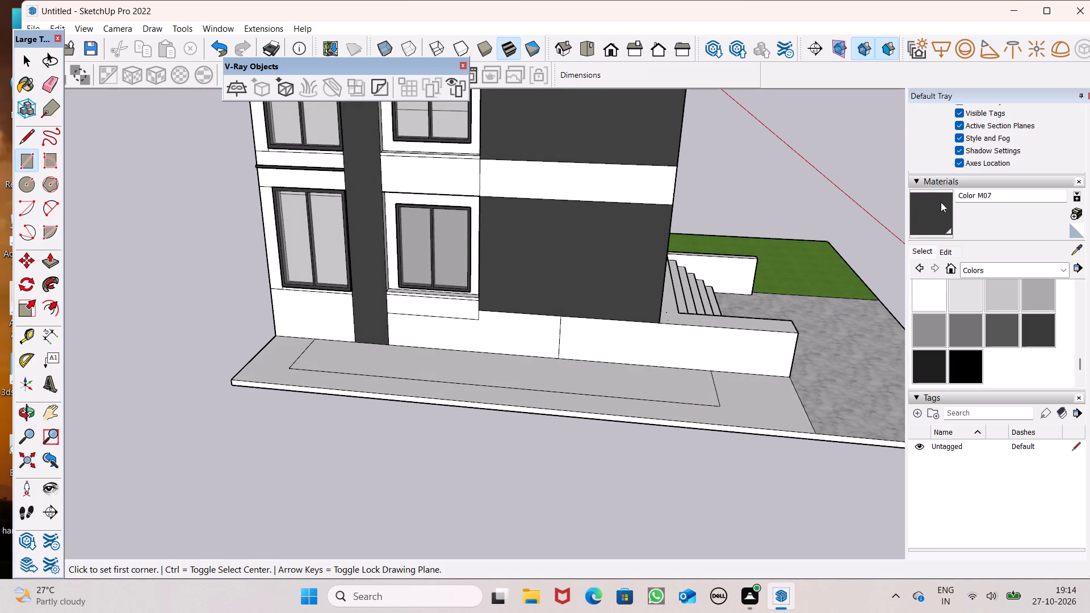
{"action": "left_click", "coordinate": [941, 202]}
{"action": "left_click", "coordinate": [481, 338]}
{"action": "key", "text": "space"}
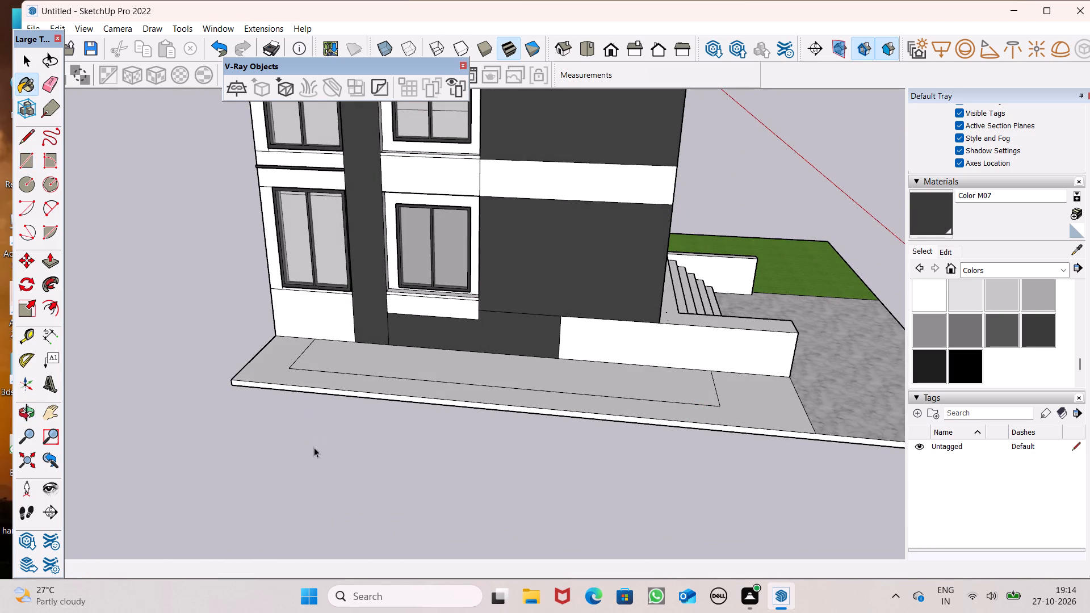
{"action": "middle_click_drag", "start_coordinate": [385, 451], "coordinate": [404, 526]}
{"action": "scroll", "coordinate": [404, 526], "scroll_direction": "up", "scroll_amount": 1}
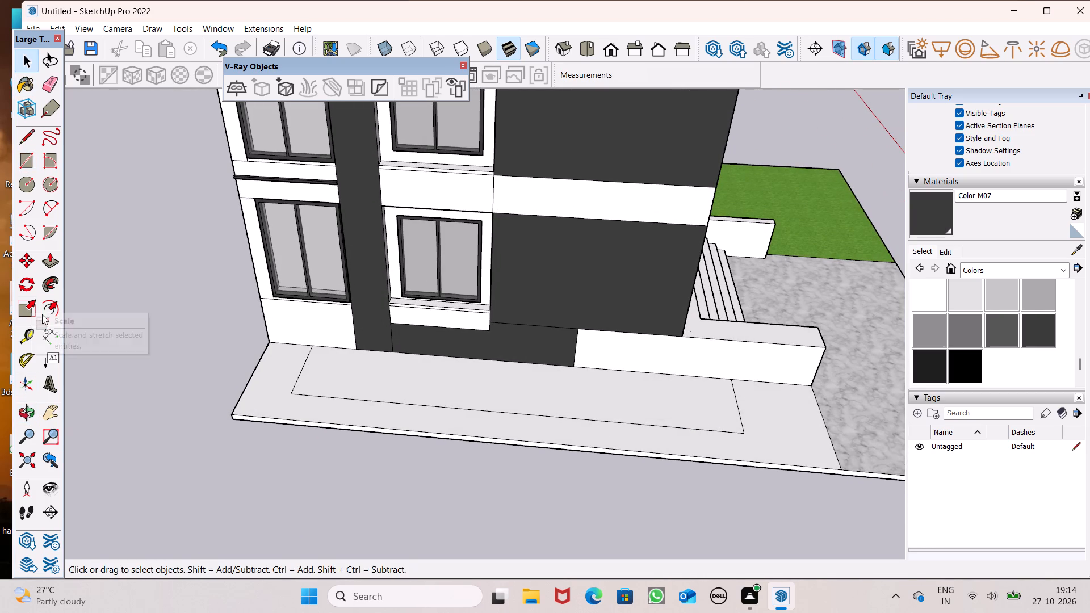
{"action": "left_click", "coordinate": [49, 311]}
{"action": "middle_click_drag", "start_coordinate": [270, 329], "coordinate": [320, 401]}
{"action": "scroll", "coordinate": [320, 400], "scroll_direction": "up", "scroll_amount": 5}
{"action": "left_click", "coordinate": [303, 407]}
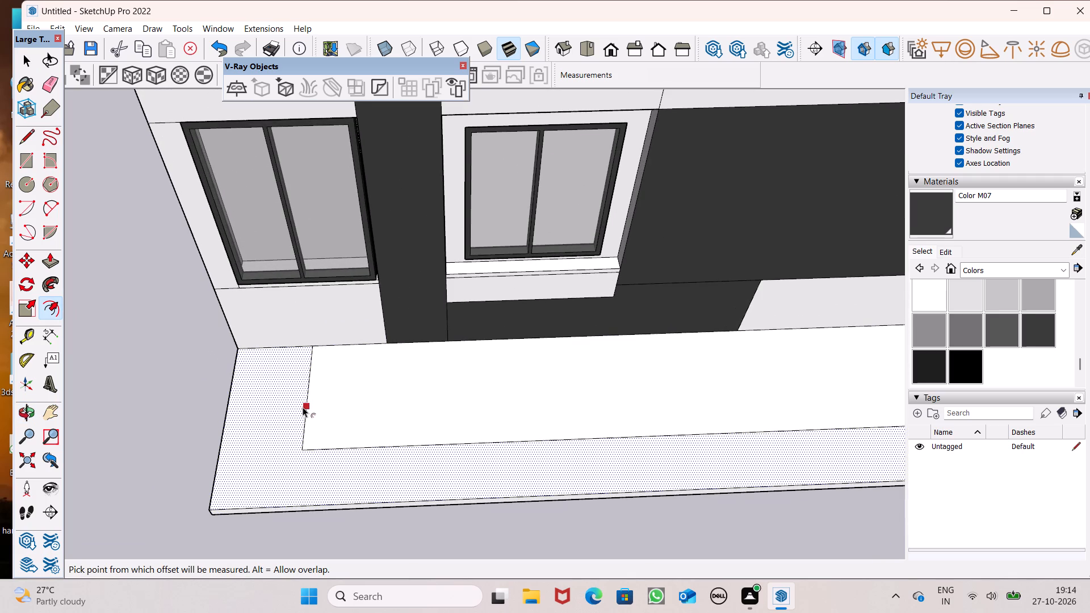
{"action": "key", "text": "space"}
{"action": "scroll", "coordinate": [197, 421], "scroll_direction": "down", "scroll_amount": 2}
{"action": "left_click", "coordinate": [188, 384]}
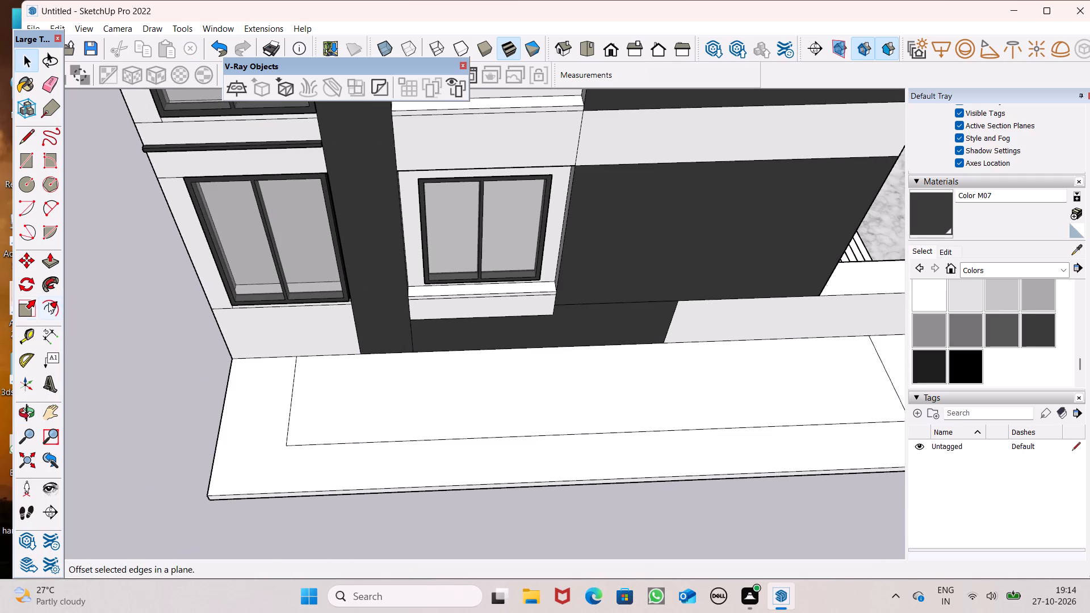
Offset the slab rectangle's outline inward by about 3 5/8" to form a thin border strip.
{"action": "left_click", "coordinate": [55, 306]}
{"action": "left_click_drag", "start_coordinate": [303, 428], "coordinate": [294, 430]}
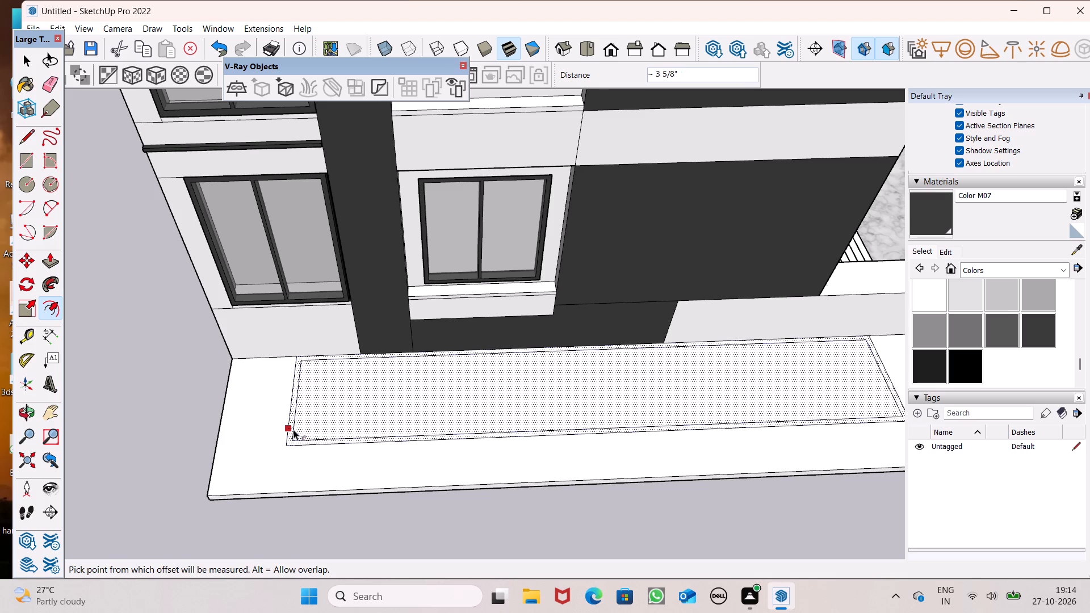
{"action": "key", "text": "space"}
{"action": "scroll", "coordinate": [420, 412], "scroll_direction": "down", "scroll_amount": 4}
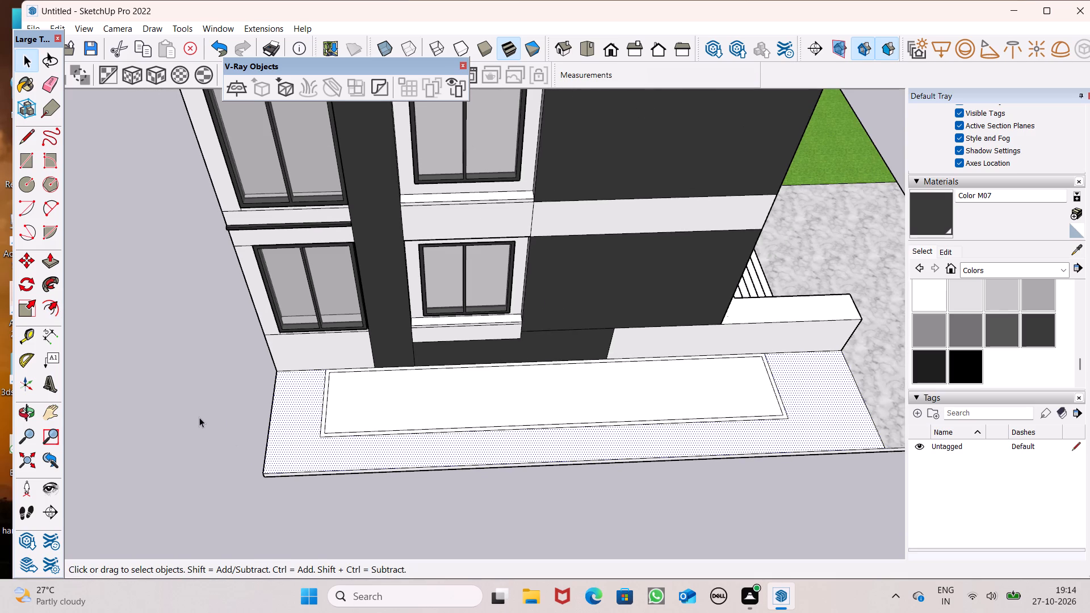
{"action": "left_click", "coordinate": [199, 417]}
Paint the thin border strip around the rectangle with Polished Concrete New from the Asphalt and Concrete materials.
{"action": "middle_click_drag", "start_coordinate": [346, 470], "coordinate": [362, 494]}
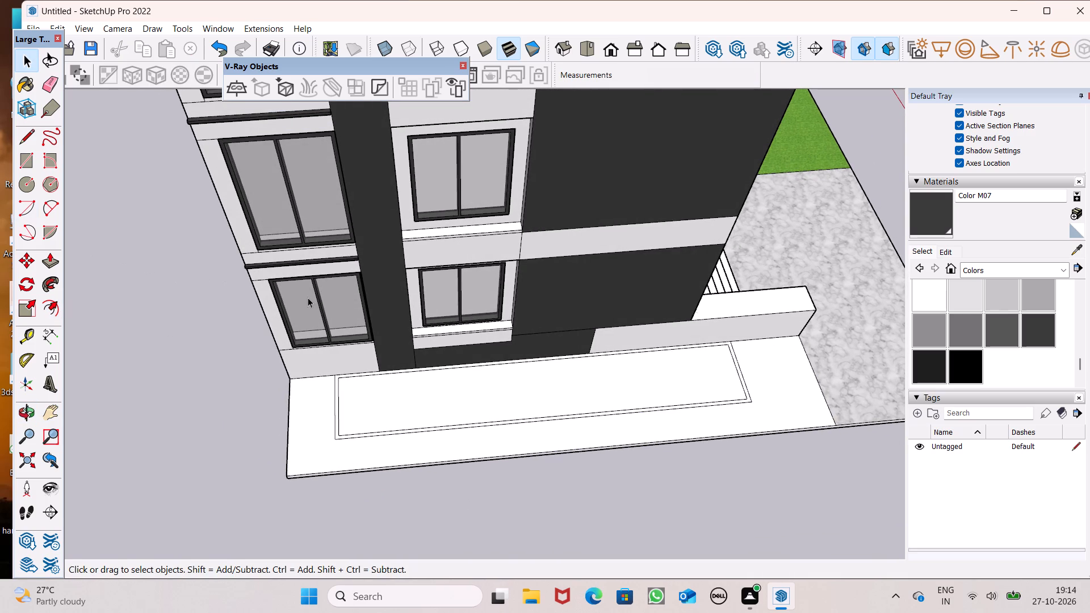
{"action": "scroll", "coordinate": [308, 297], "scroll_direction": "down", "scroll_amount": 1}
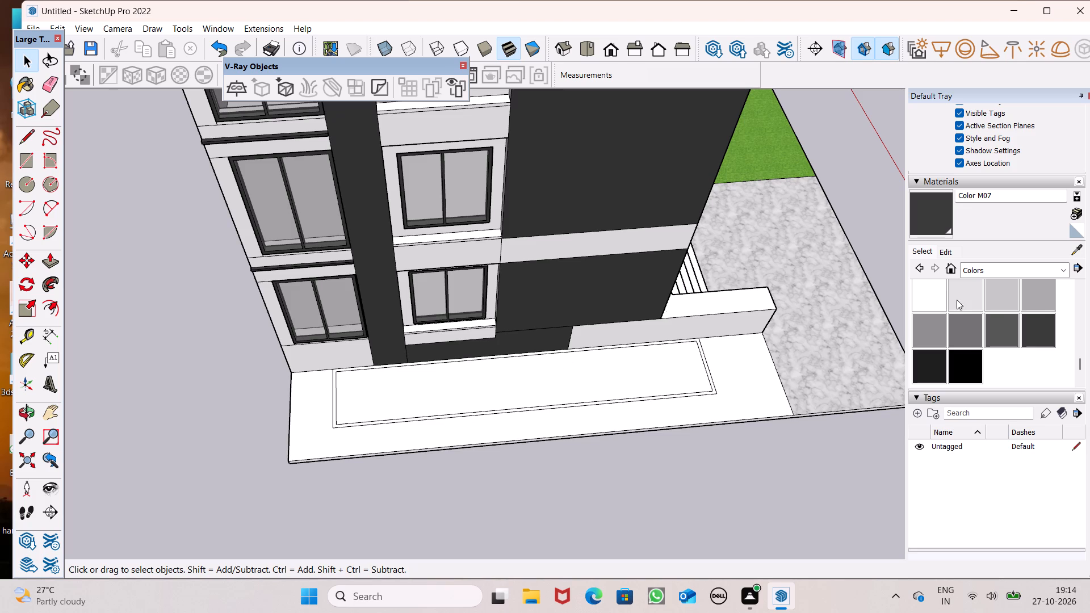
{"action": "left_click", "coordinate": [970, 266]}
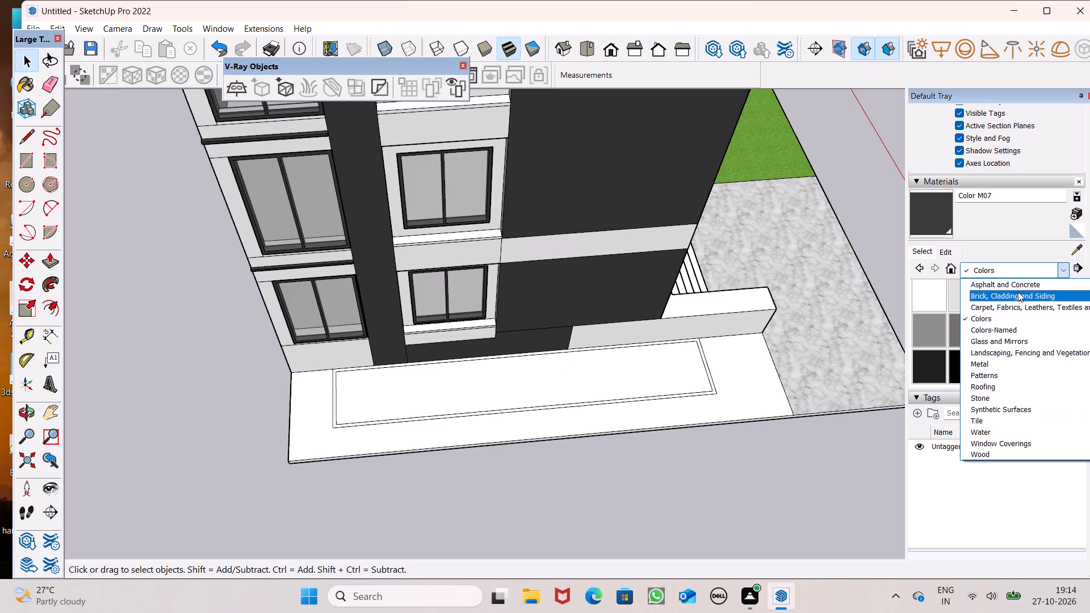
{"action": "left_click", "coordinate": [1018, 284]}
{"action": "left_click", "coordinate": [1046, 333]}
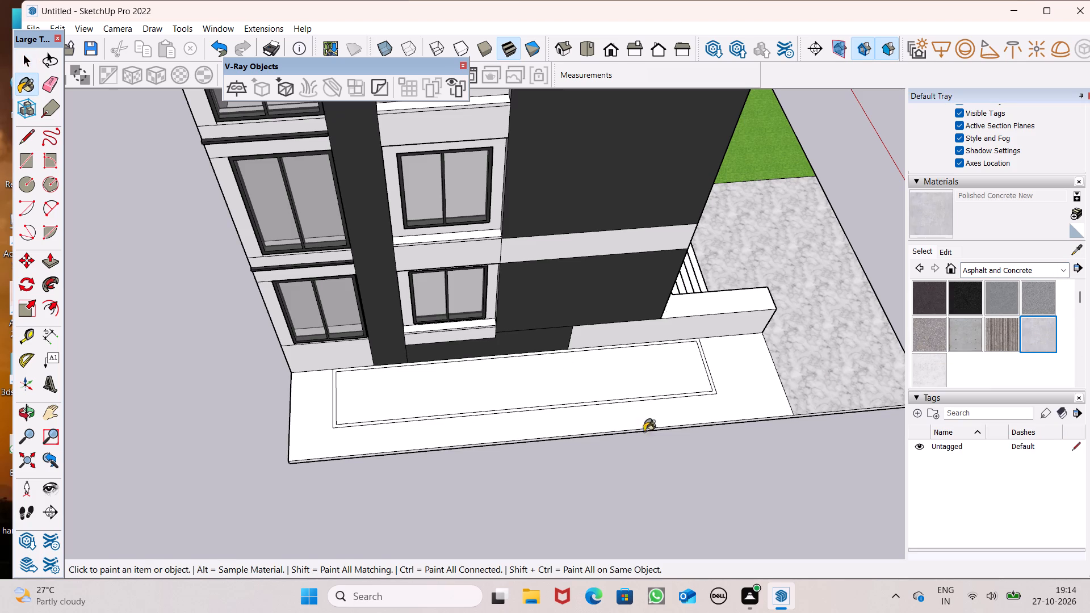
{"action": "scroll", "coordinate": [370, 435], "scroll_direction": "up", "scroll_amount": 6}
{"action": "scroll", "coordinate": [321, 423], "scroll_direction": "up", "scroll_amount": 7}
{"action": "left_click", "coordinate": [308, 414]}
{"action": "scroll", "coordinate": [261, 372], "scroll_direction": "down", "scroll_amount": 9}
{"action": "key", "text": "space"}
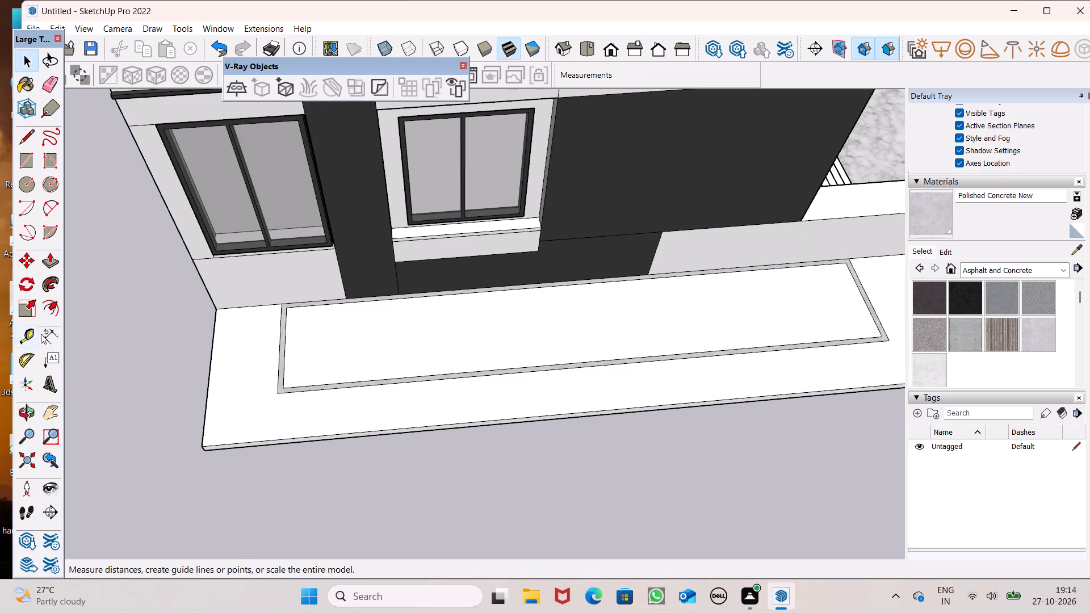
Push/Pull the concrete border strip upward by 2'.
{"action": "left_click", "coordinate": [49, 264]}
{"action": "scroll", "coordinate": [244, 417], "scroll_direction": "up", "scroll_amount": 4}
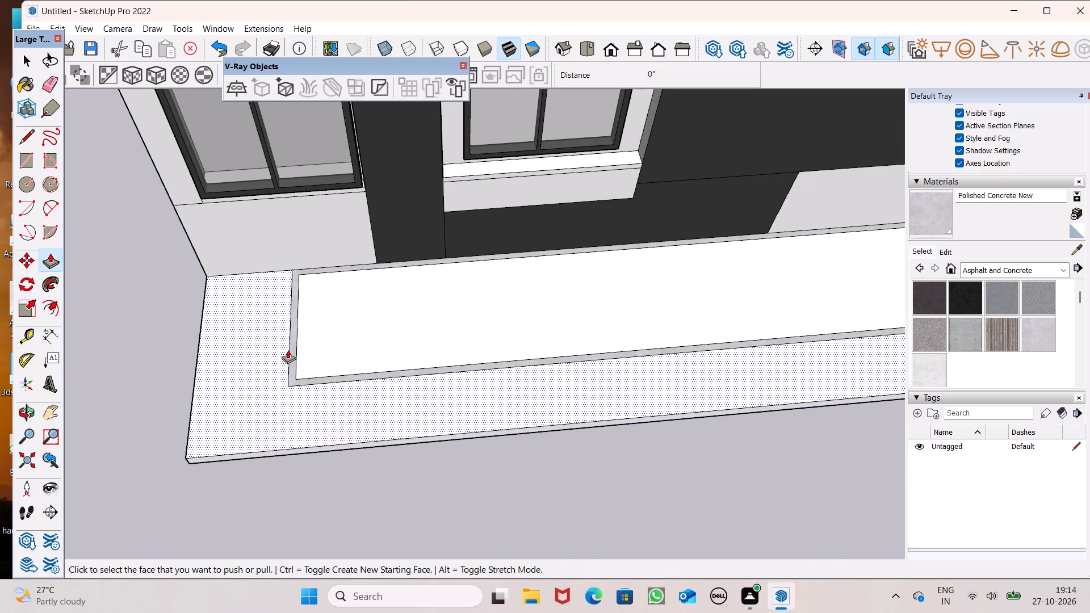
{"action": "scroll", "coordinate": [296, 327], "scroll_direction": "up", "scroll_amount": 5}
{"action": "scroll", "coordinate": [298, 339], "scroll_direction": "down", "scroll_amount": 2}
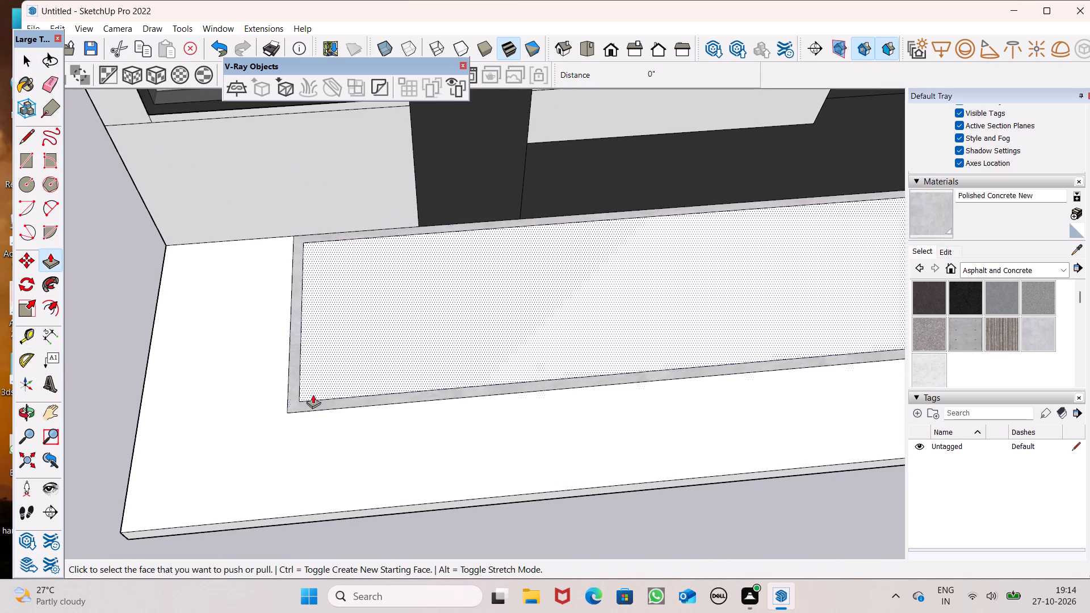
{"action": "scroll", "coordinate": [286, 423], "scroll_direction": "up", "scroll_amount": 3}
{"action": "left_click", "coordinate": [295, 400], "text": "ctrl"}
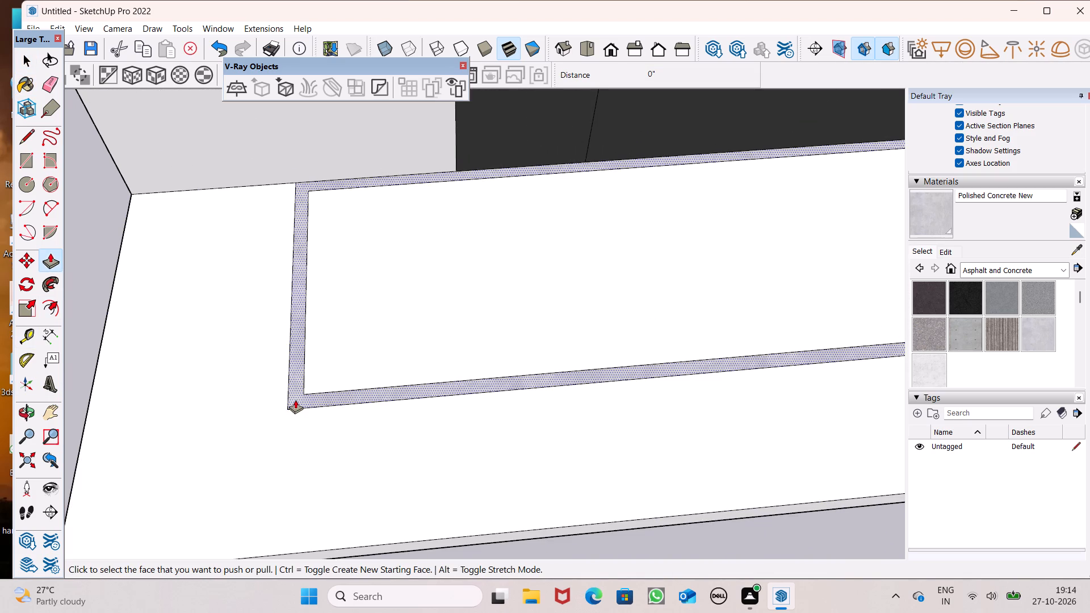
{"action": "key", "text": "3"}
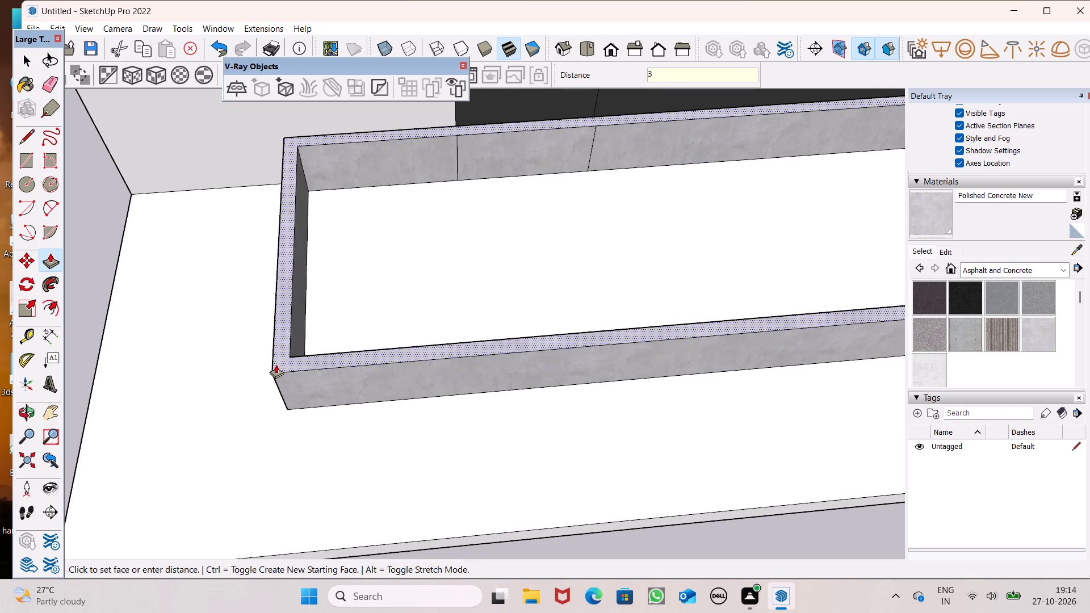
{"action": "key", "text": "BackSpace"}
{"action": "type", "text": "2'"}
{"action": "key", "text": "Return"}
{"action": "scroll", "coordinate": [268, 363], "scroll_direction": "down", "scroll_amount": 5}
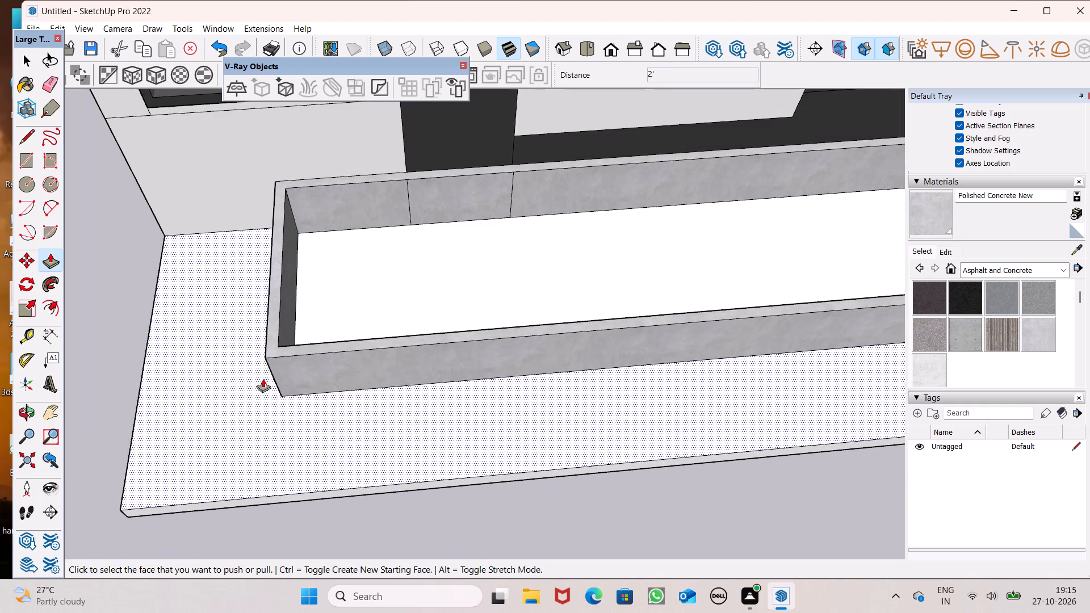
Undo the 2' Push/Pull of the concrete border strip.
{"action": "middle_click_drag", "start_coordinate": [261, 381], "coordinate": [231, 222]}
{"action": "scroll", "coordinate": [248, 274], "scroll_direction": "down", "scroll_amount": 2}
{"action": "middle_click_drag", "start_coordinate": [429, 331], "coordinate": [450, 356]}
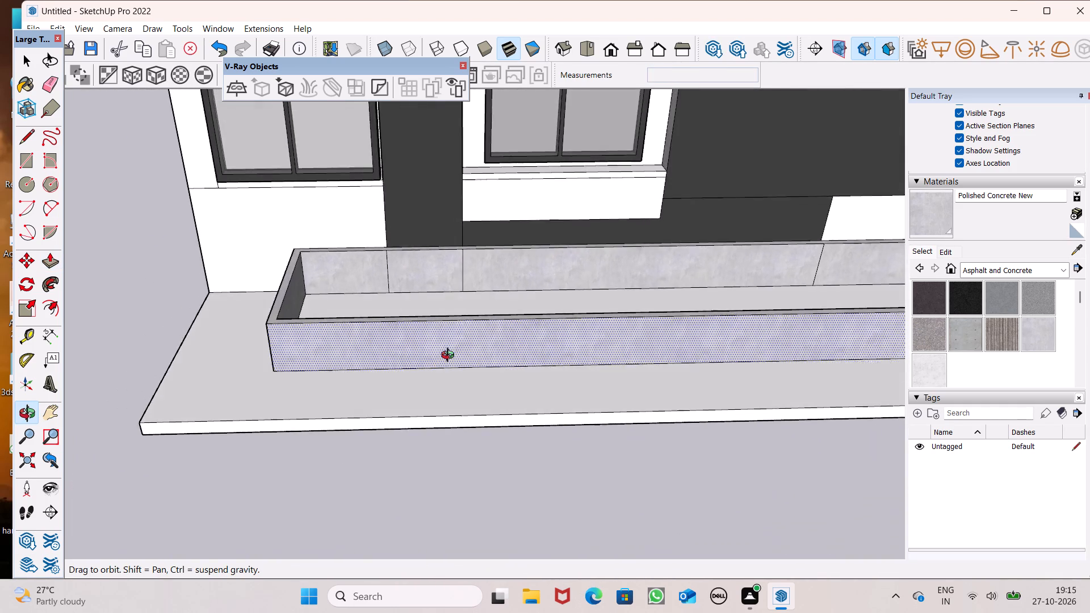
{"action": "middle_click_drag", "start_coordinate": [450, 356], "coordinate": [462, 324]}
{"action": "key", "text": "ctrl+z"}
Push/Pull the concrete border strip upward by 1' to form the planter walls.
{"action": "middle_click_drag", "start_coordinate": [349, 347], "coordinate": [393, 407]}
{"action": "scroll", "coordinate": [320, 410], "scroll_direction": "up", "scroll_amount": 3}
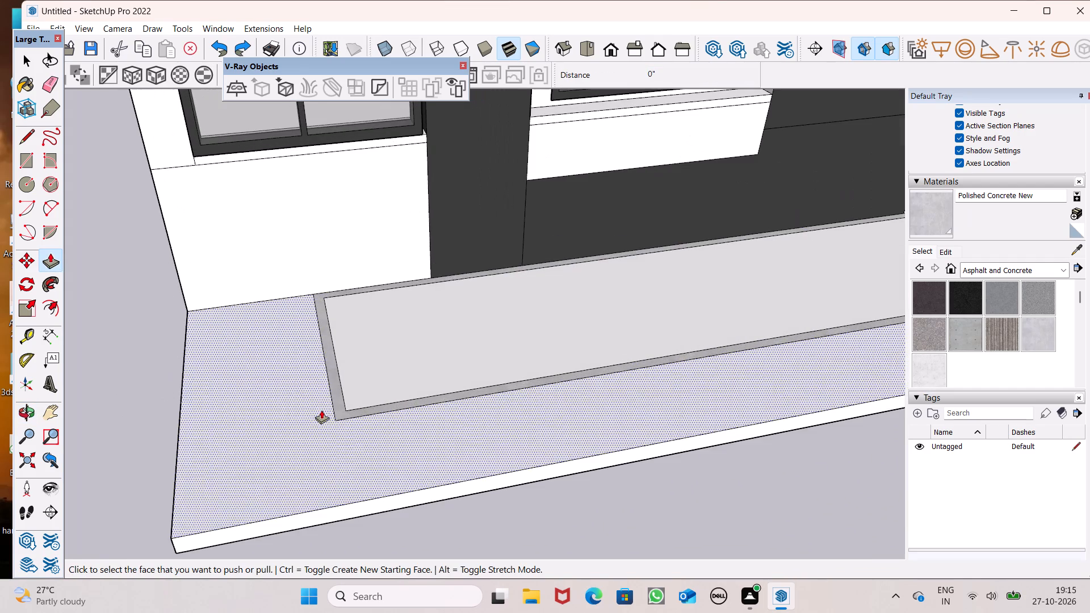
{"action": "left_click", "coordinate": [336, 404]}
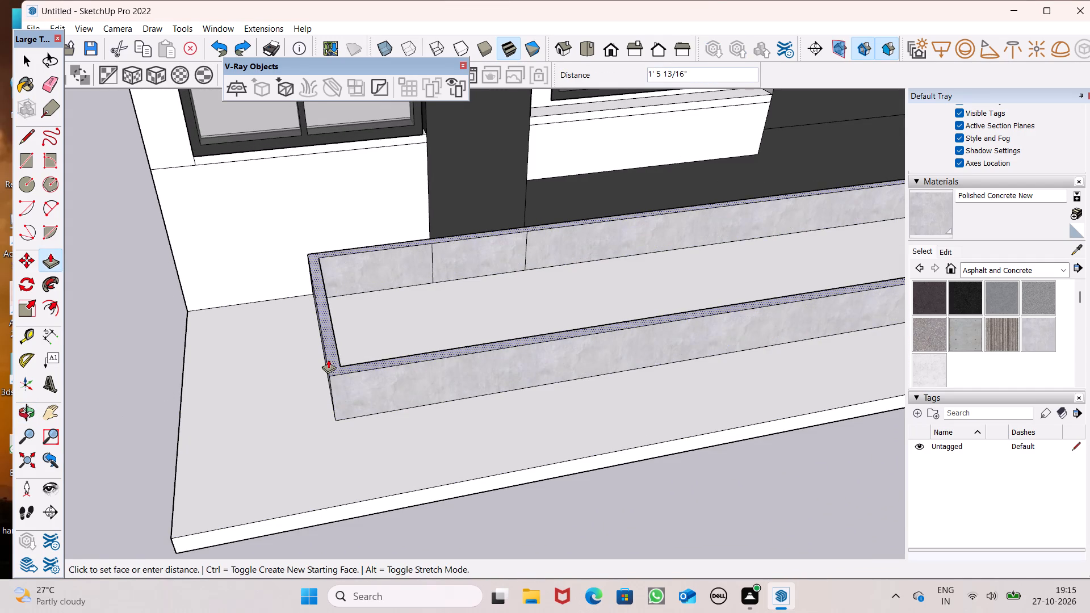
{"action": "type", "text": "1'"}
{"action": "key", "text": "Return"}
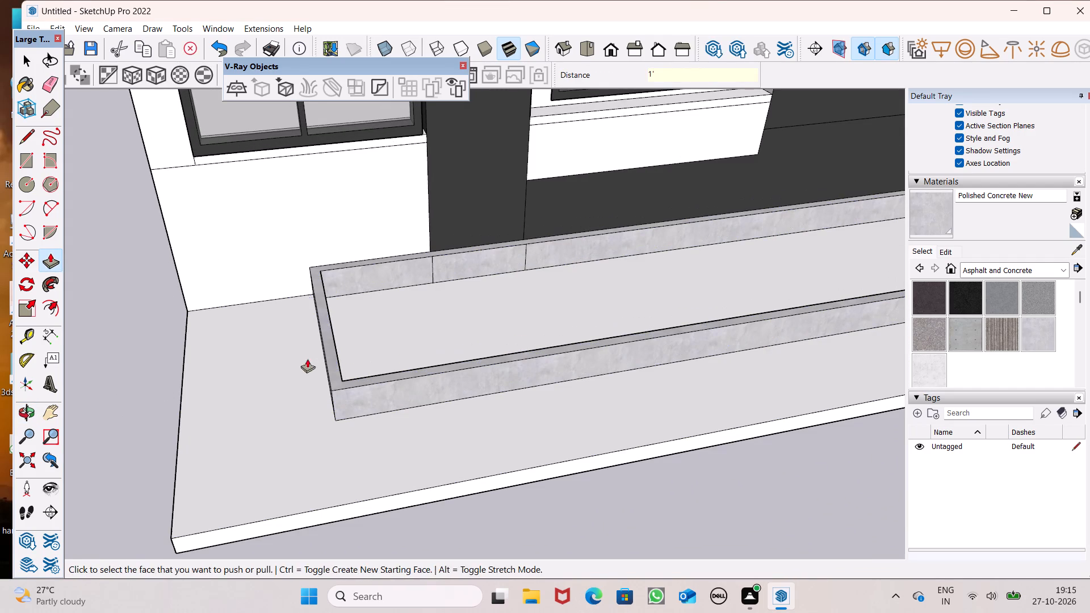
{"action": "key", "text": "space"}
Erase the three vertical dividing lines on the inner face of the planter wall nearest the building.
{"action": "left_click", "coordinate": [47, 82]}
{"action": "scroll", "coordinate": [437, 258], "scroll_direction": "up", "scroll_amount": 5}
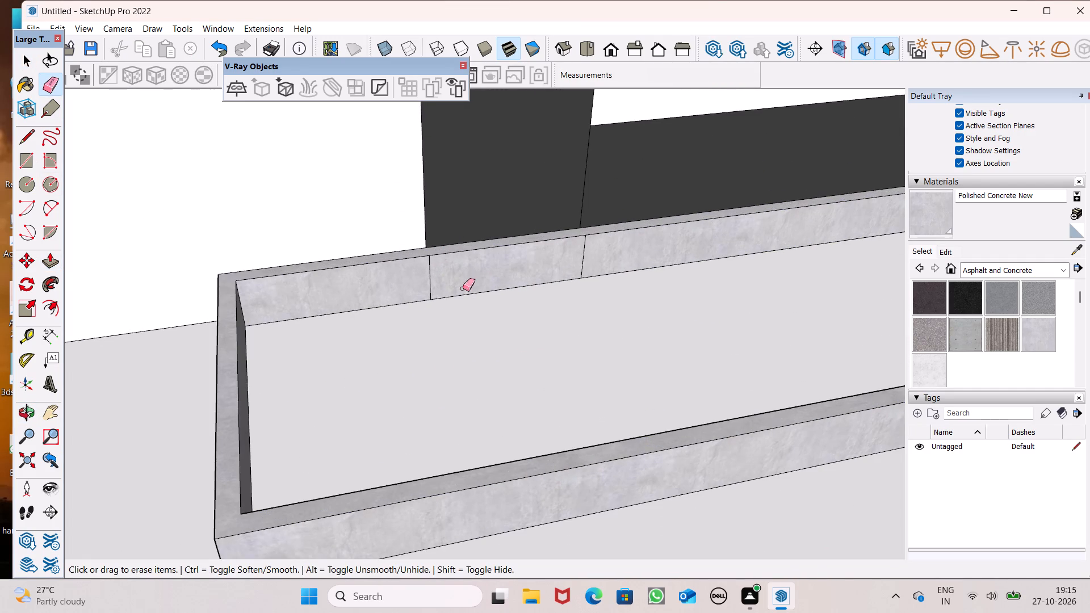
{"action": "left_click_drag", "start_coordinate": [437, 291], "coordinate": [510, 271]}
{"action": "left_click_drag", "start_coordinate": [588, 249], "coordinate": [582, 254]}
{"action": "scroll", "coordinate": [260, 261], "scroll_direction": "down", "scroll_amount": 3}
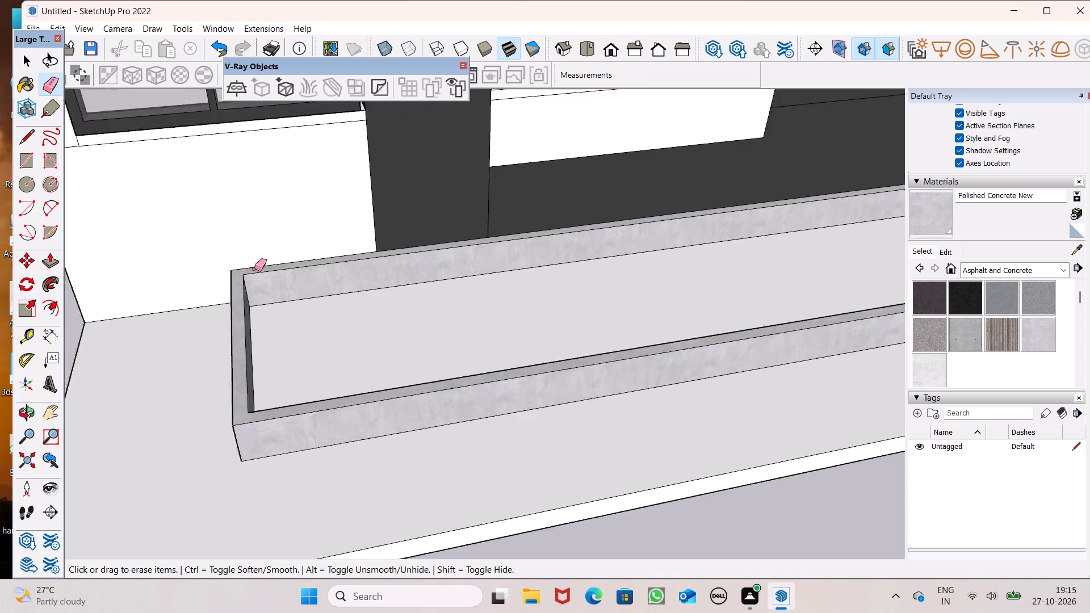
{"action": "scroll", "coordinate": [254, 268], "scroll_direction": "down", "scroll_amount": 10}
{"action": "middle_click_drag", "start_coordinate": [316, 330], "coordinate": [215, 486]}
{"action": "scroll", "coordinate": [215, 471], "scroll_direction": "up", "scroll_amount": 1}
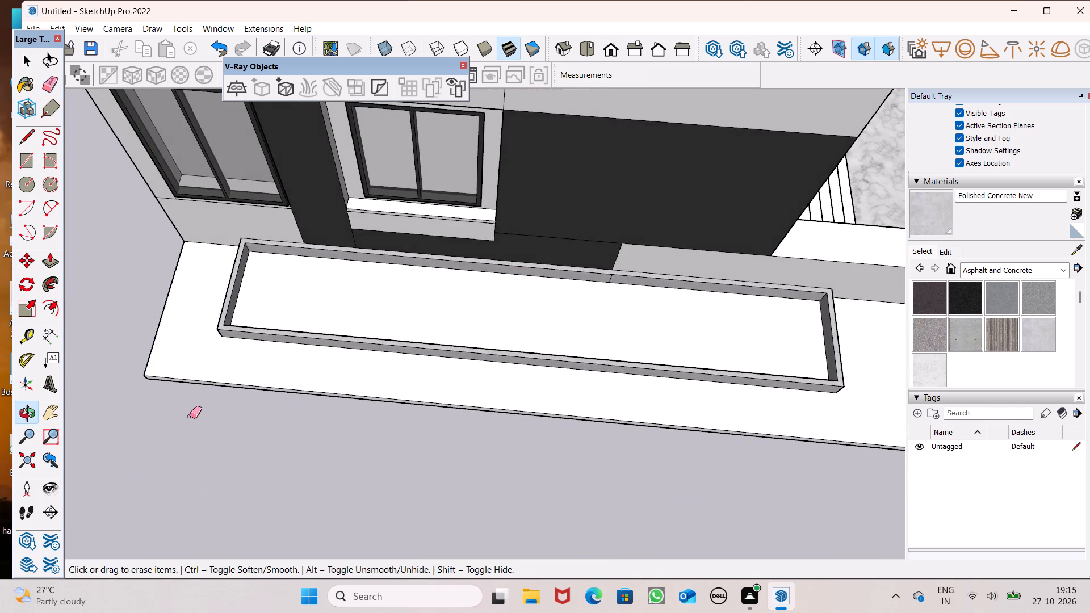
{"action": "scroll", "coordinate": [190, 416], "scroll_direction": "down", "scroll_amount": 3}
{"action": "middle_click_drag", "start_coordinate": [300, 487], "coordinate": [344, 368]}
{"action": "scroll", "coordinate": [492, 349], "scroll_direction": "up", "scroll_amount": 6}
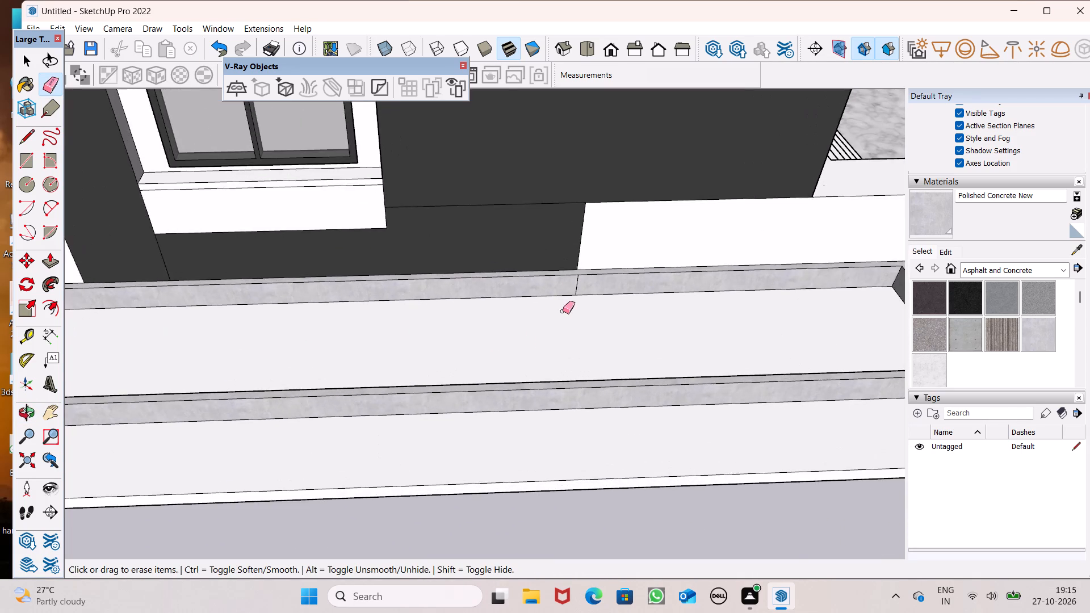
{"action": "scroll", "coordinate": [580, 241], "scroll_direction": "up", "scroll_amount": 7}
{"action": "scroll", "coordinate": [587, 326], "scroll_direction": "up", "scroll_amount": 3}
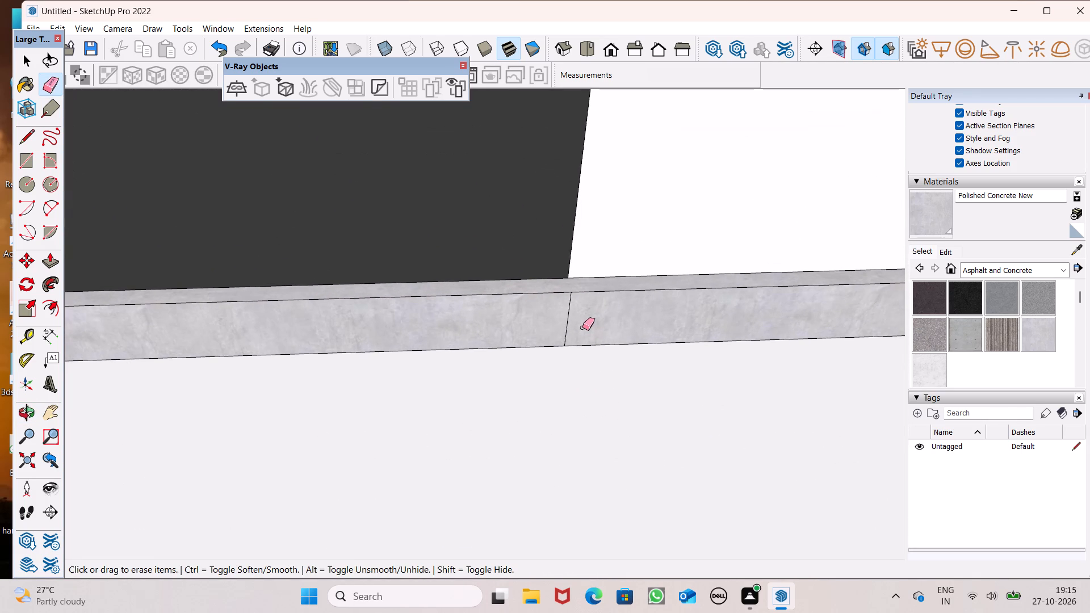
{"action": "left_click_drag", "start_coordinate": [572, 331], "coordinate": [548, 337]}
Paint the planter's floor with Groundcover Rock Crushed Multi from the Landscaping, Fencing and Vegetation materials.
{"action": "scroll", "coordinate": [568, 334], "scroll_direction": "down", "scroll_amount": 5}
{"action": "scroll", "coordinate": [408, 286], "scroll_direction": "down", "scroll_amount": 11}
{"action": "middle_click_drag", "start_coordinate": [261, 427], "coordinate": [723, 296]}
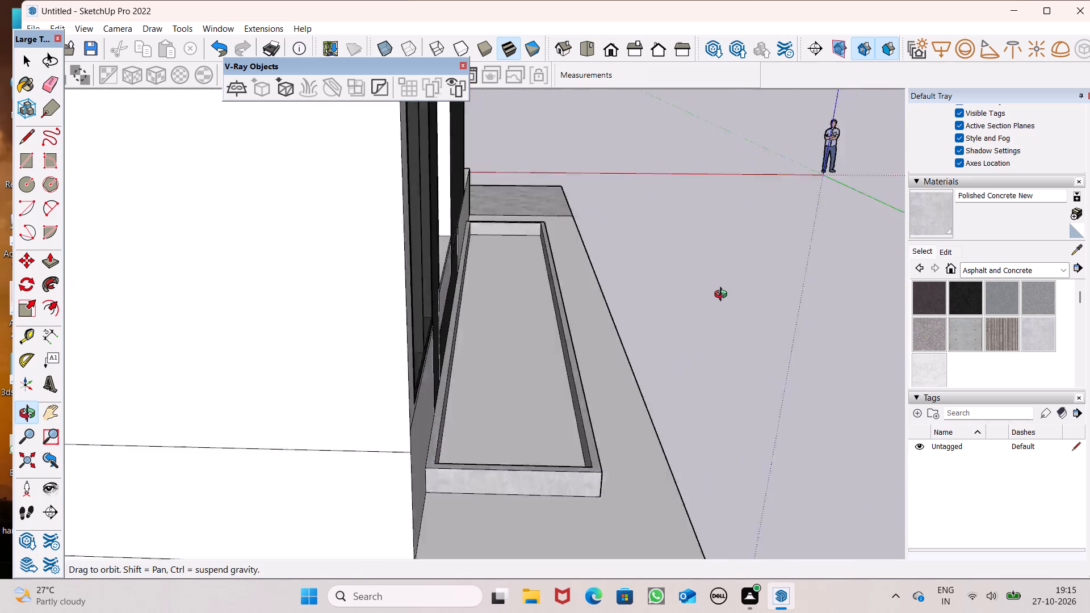
{"action": "middle_click_drag", "start_coordinate": [723, 296], "coordinate": [385, 346]}
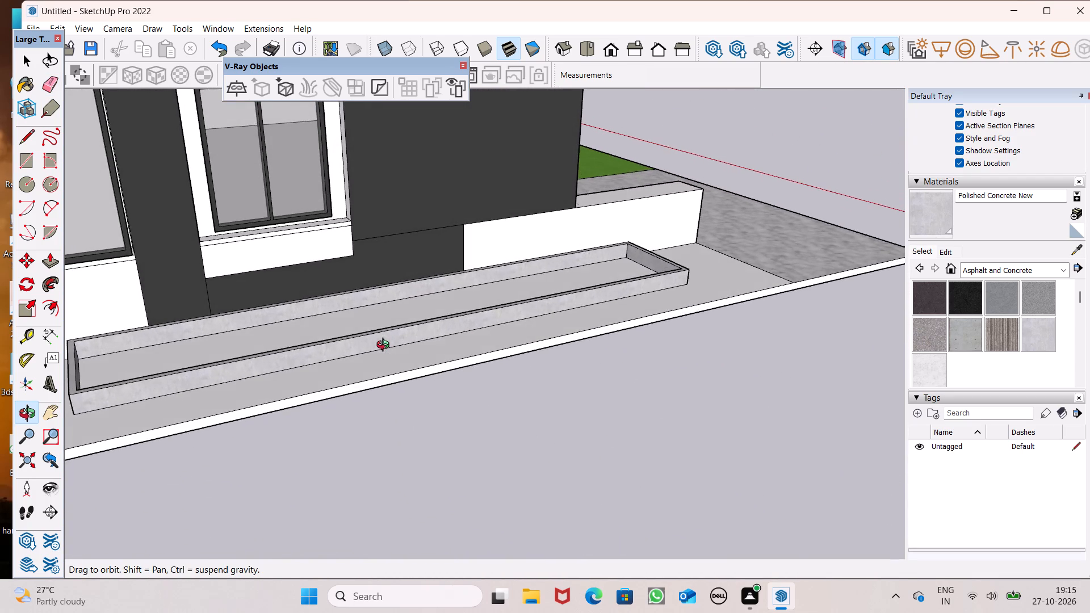
{"action": "middle_click_drag", "start_coordinate": [385, 346], "coordinate": [313, 322]}
{"action": "scroll", "coordinate": [312, 322], "scroll_direction": "down", "scroll_amount": 4}
{"action": "scroll", "coordinate": [345, 359], "scroll_direction": "down", "scroll_amount": 3}
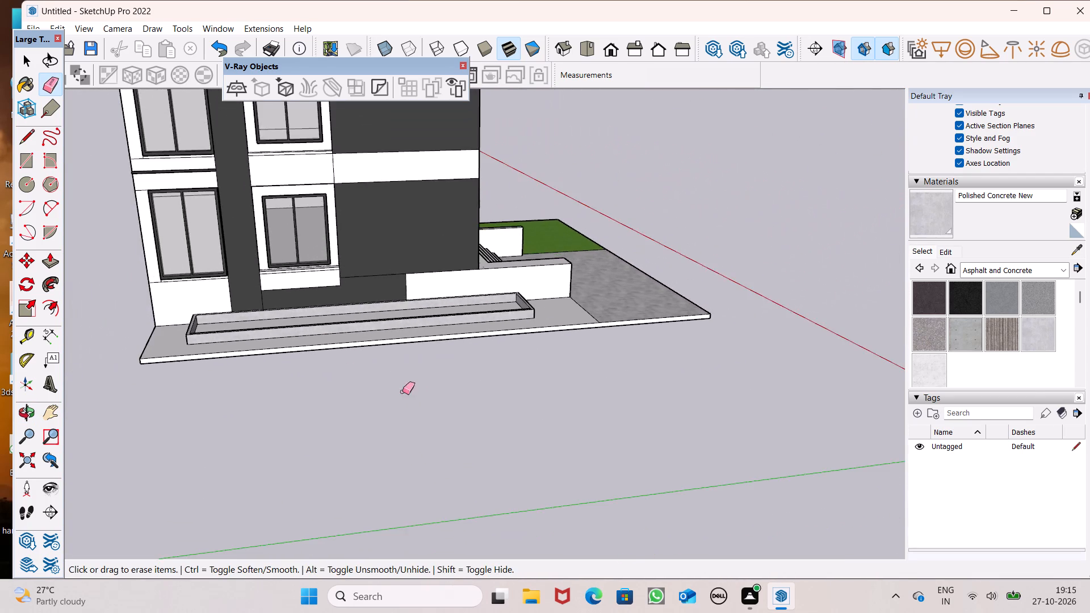
{"action": "middle_click_drag", "start_coordinate": [413, 397], "coordinate": [360, 430]}
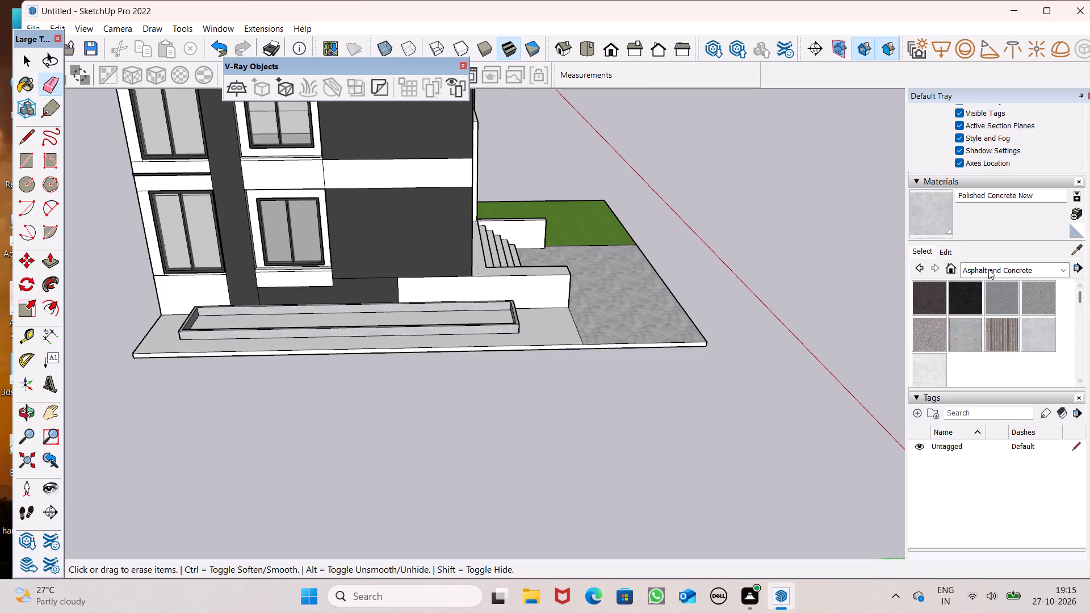
{"action": "left_click", "coordinate": [988, 269]}
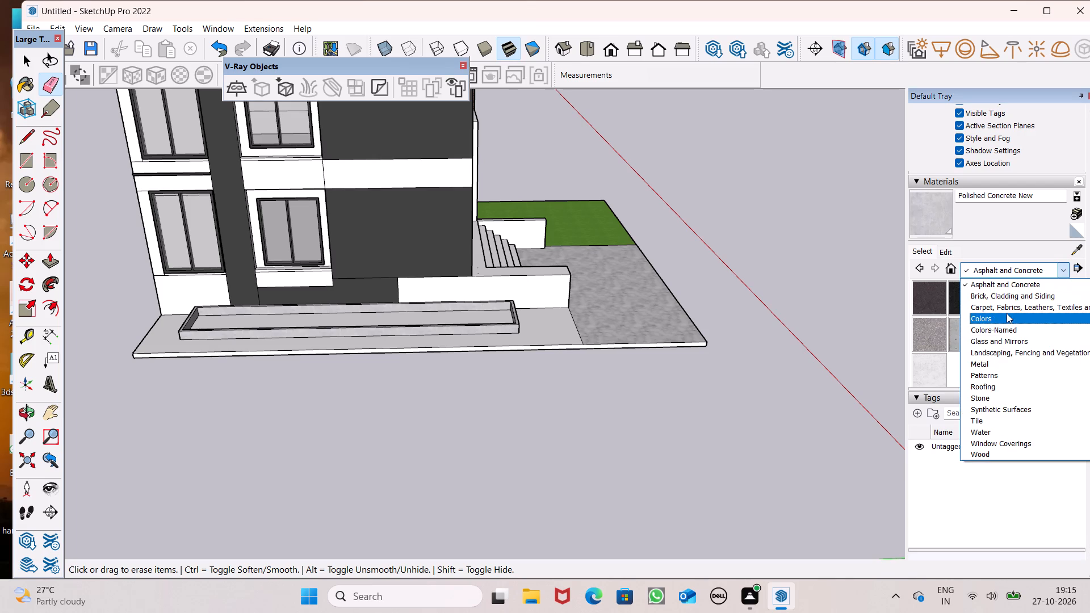
{"action": "left_click", "coordinate": [1009, 351]}
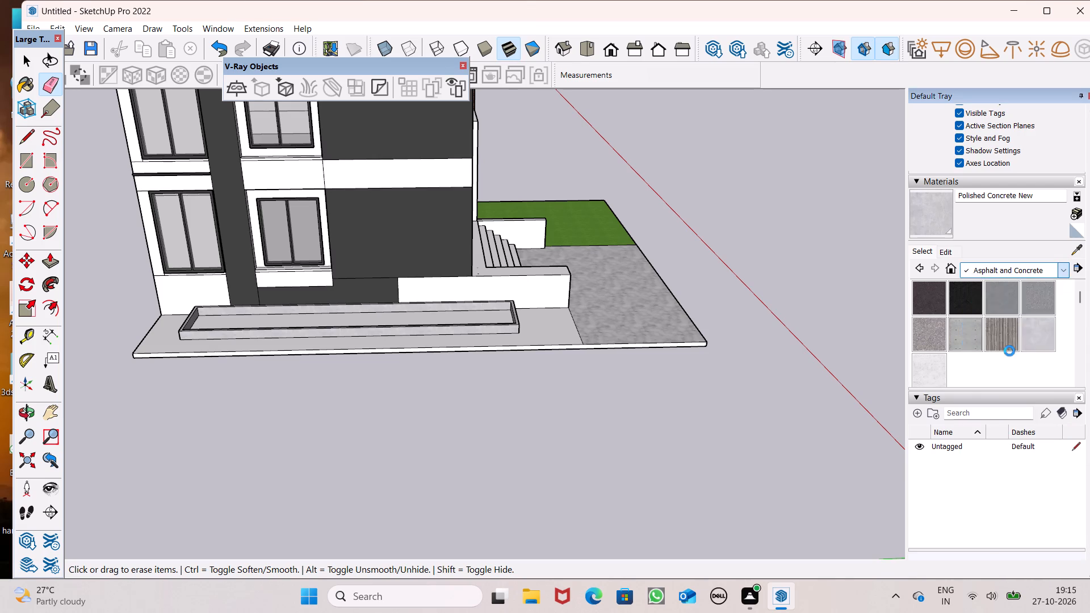
{"action": "scroll", "coordinate": [977, 370], "scroll_direction": "down", "scroll_amount": 1}
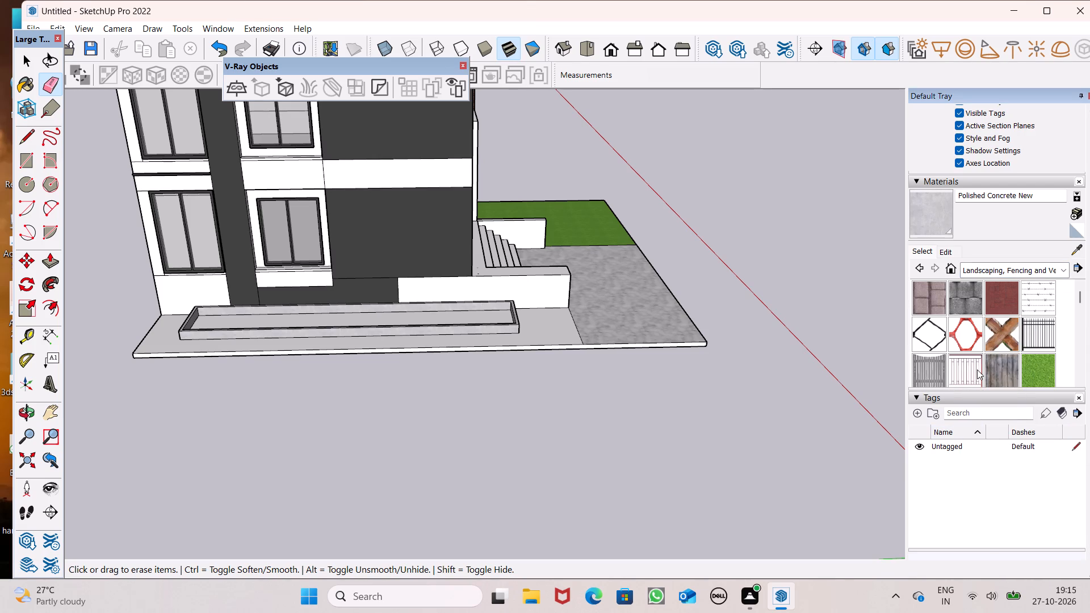
{"action": "scroll", "coordinate": [974, 351], "scroll_direction": "down", "scroll_amount": 1}
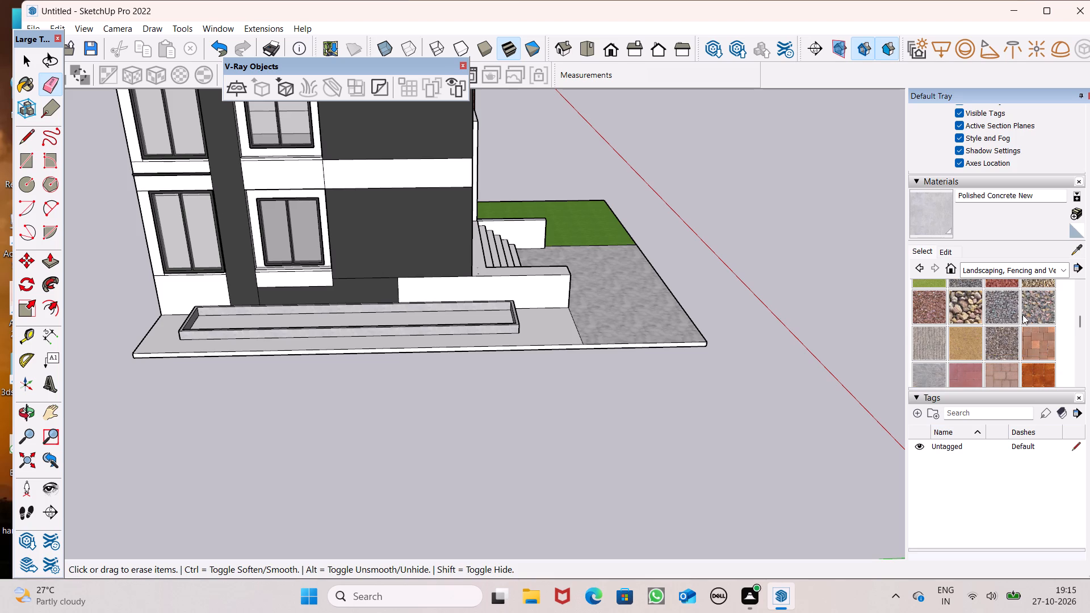
{"action": "left_click", "coordinate": [1037, 310]}
{"action": "scroll", "coordinate": [778, 429], "scroll_direction": "up", "scroll_amount": 3}
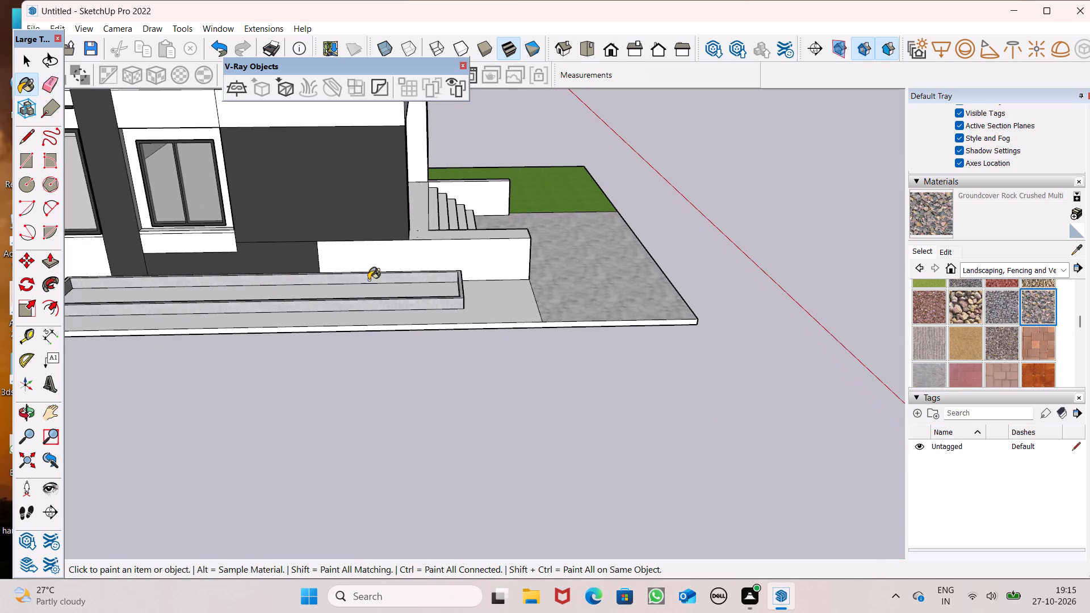
{"action": "scroll", "coordinate": [575, 292], "scroll_direction": "down", "scroll_amount": 4}
{"action": "middle_click_drag", "start_coordinate": [435, 342], "coordinate": [453, 456]}
{"action": "scroll", "coordinate": [272, 381], "scroll_direction": "up", "scroll_amount": 6}
{"action": "left_click", "coordinate": [267, 300]}
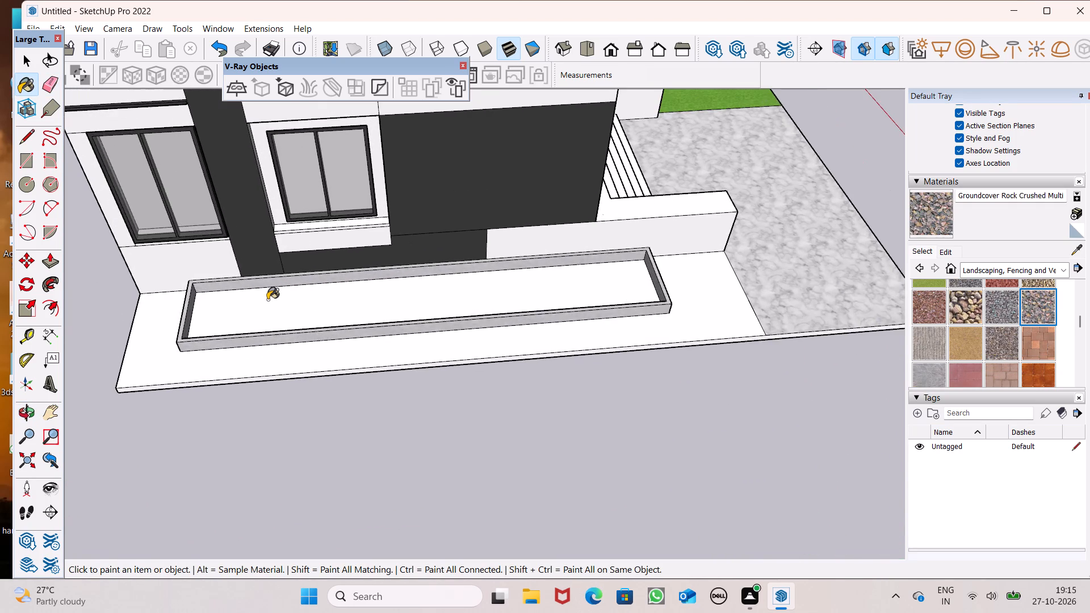
Set the texture size of the Groundcover Rock Crushed Multi material to 3'.
{"action": "scroll", "coordinate": [267, 300], "scroll_direction": "down", "scroll_amount": 2}
{"action": "middle_click_drag", "start_coordinate": [325, 387], "coordinate": [270, 572]}
{"action": "scroll", "coordinate": [270, 573], "scroll_direction": "up", "scroll_amount": 1}
{"action": "scroll", "coordinate": [775, 395], "scroll_direction": "up", "scroll_amount": 3}
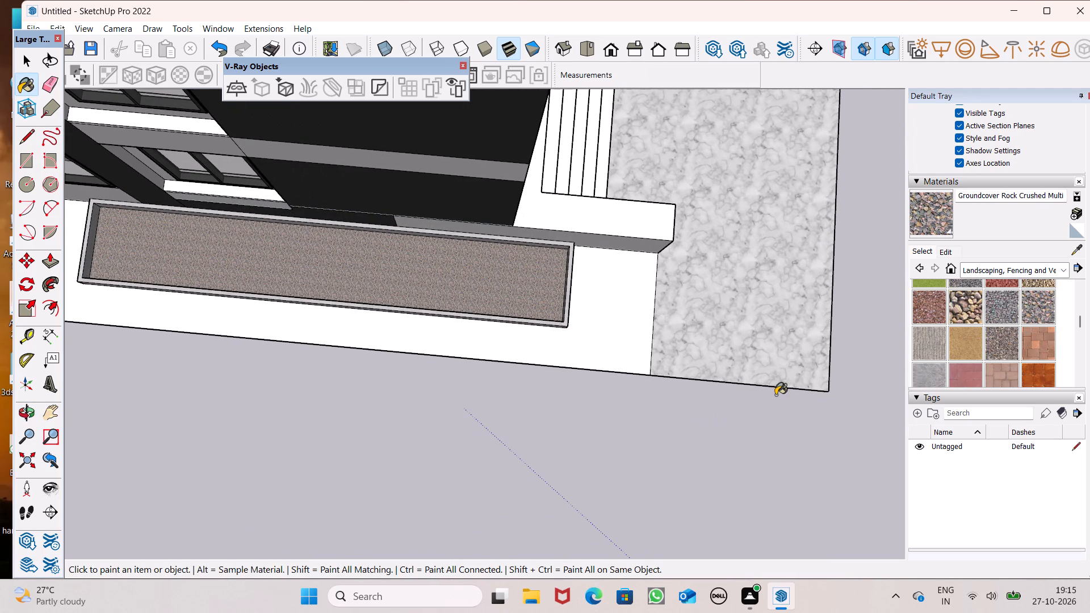
{"action": "left_click", "coordinate": [941, 246]}
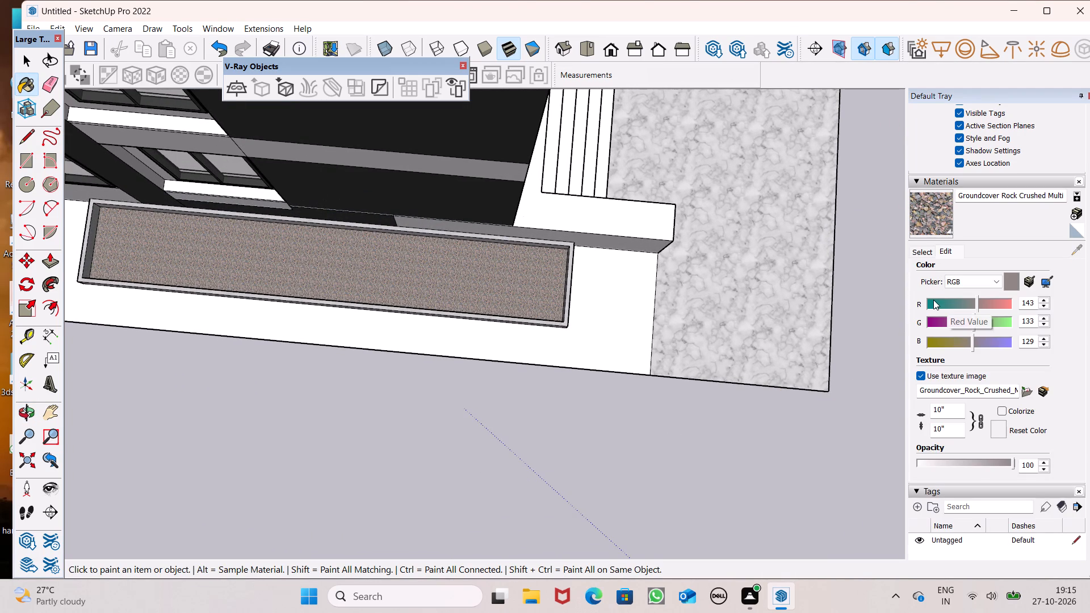
{"action": "left_click", "coordinate": [950, 410]}
{"action": "key", "text": "BackSpace"}
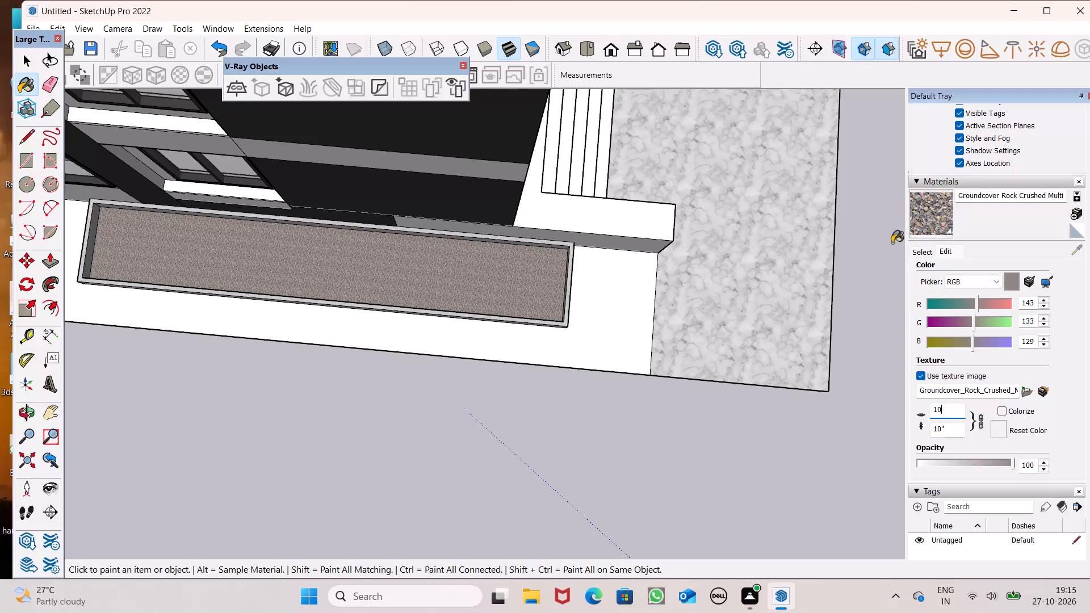
{"action": "key", "text": "BackSpace"}
{"action": "key", "text": "BackSpace"}
{"action": "key", "text": "BackSpace"}
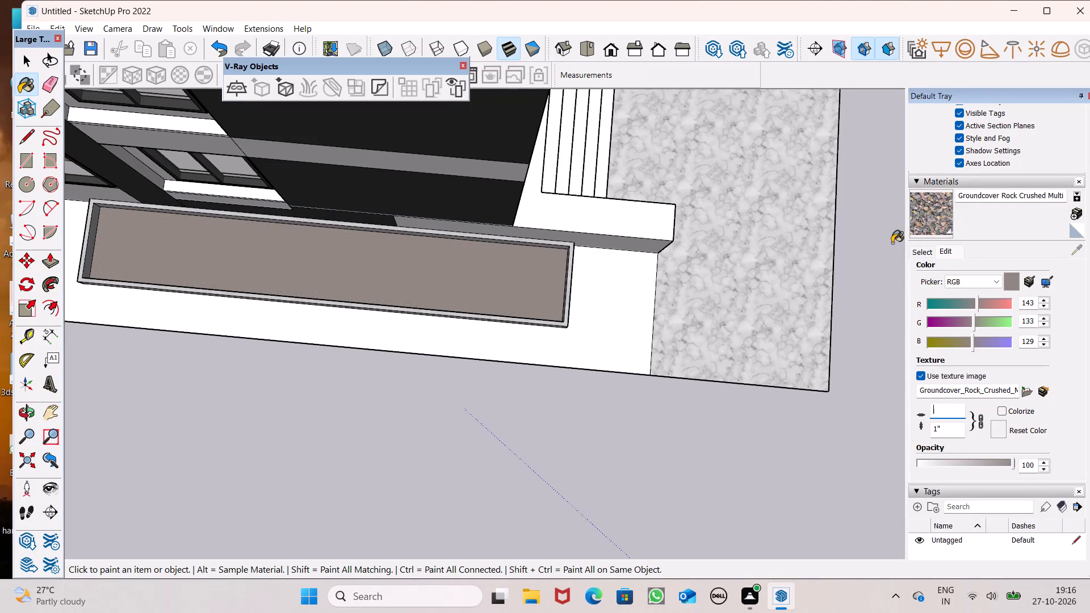
{"action": "type", "text": "3'"}
{"action": "key", "text": "Return"}
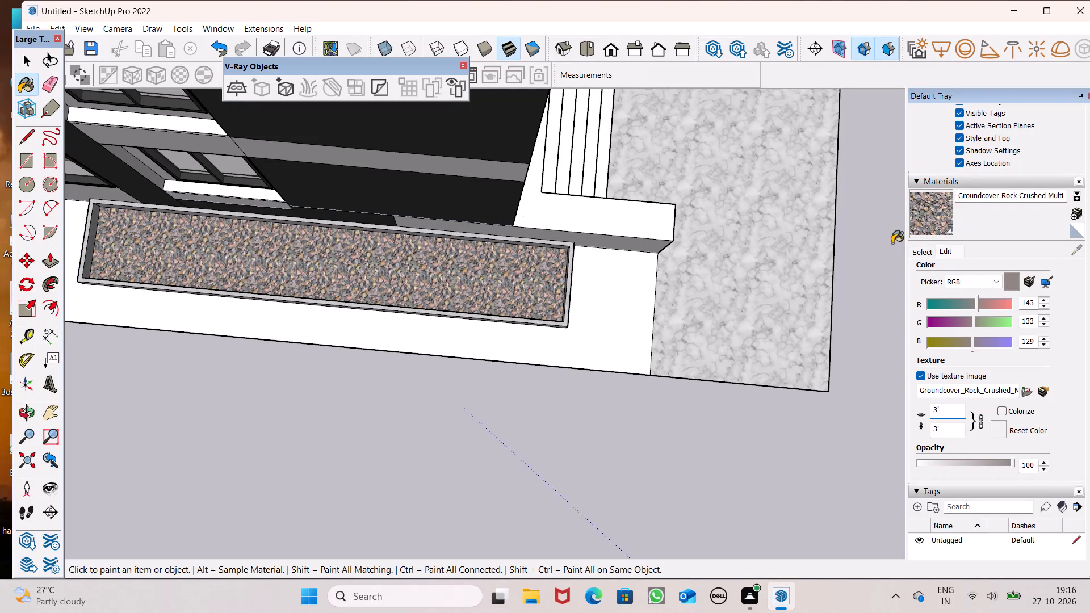
Examine the whole building and its surroundings from the front, sides, back and above.
{"action": "scroll", "coordinate": [613, 227], "scroll_direction": "down", "scroll_amount": 5}
{"action": "middle_click_drag", "start_coordinate": [575, 428], "coordinate": [624, 209]}
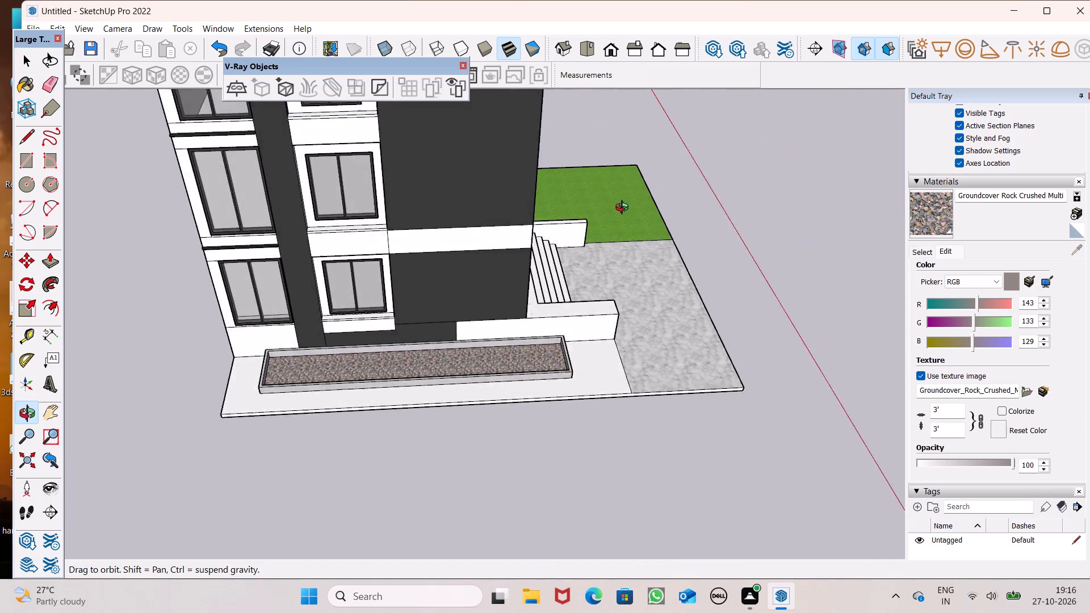
{"action": "middle_click_drag", "start_coordinate": [624, 209], "coordinate": [624, 206]}
{"action": "scroll", "coordinate": [624, 206], "scroll_direction": "up", "scroll_amount": 1}
{"action": "key", "text": "space"}
{"action": "scroll", "coordinate": [411, 203], "scroll_direction": "down", "scroll_amount": 6}
{"action": "middle_click_drag", "start_coordinate": [533, 377], "coordinate": [311, 201]}
{"action": "scroll", "coordinate": [509, 369], "scroll_direction": "up", "scroll_amount": 1}
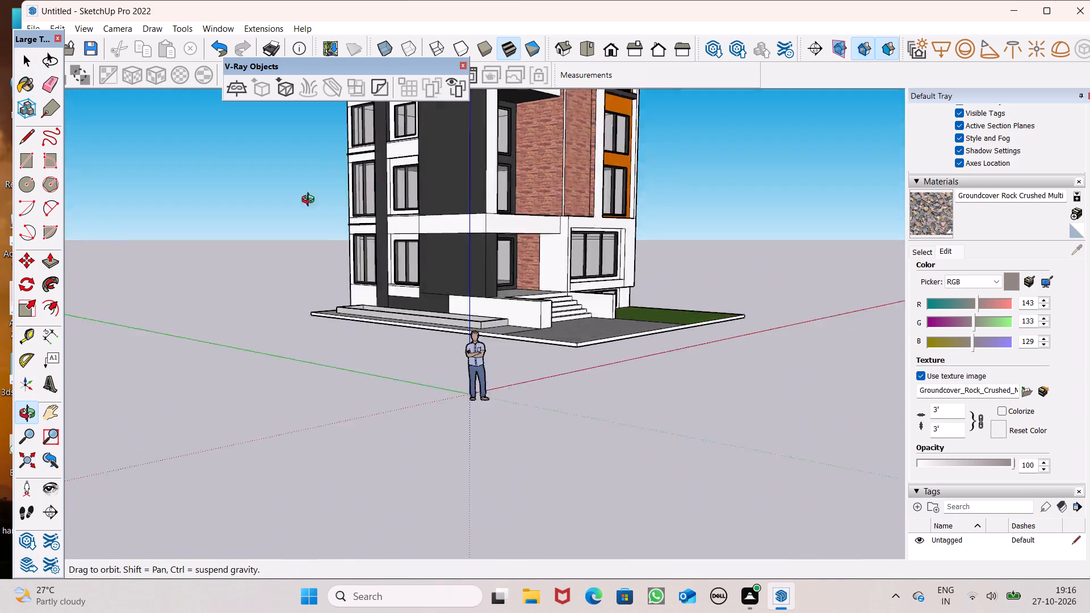
{"action": "middle_click_drag", "start_coordinate": [311, 201], "coordinate": [370, 186]}
{"action": "scroll", "coordinate": [466, 380], "scroll_direction": "down", "scroll_amount": 4}
{"action": "middle_click_drag", "start_coordinate": [475, 409], "coordinate": [76, 432]}
{"action": "scroll", "coordinate": [443, 416], "scroll_direction": "down", "scroll_amount": 5}
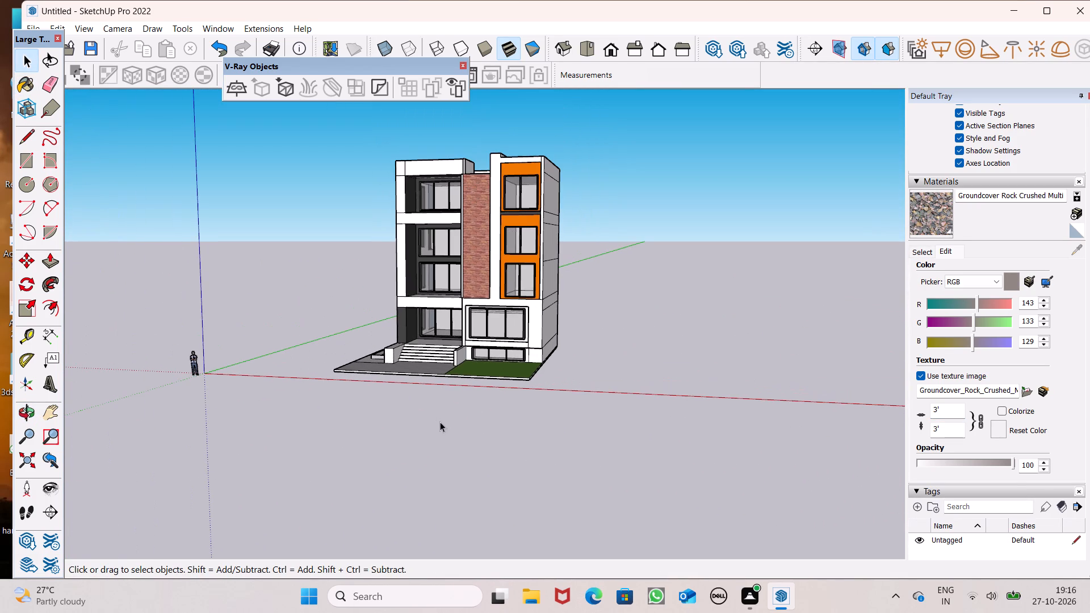
{"action": "middle_click_drag", "start_coordinate": [505, 411], "coordinate": [630, 356]}
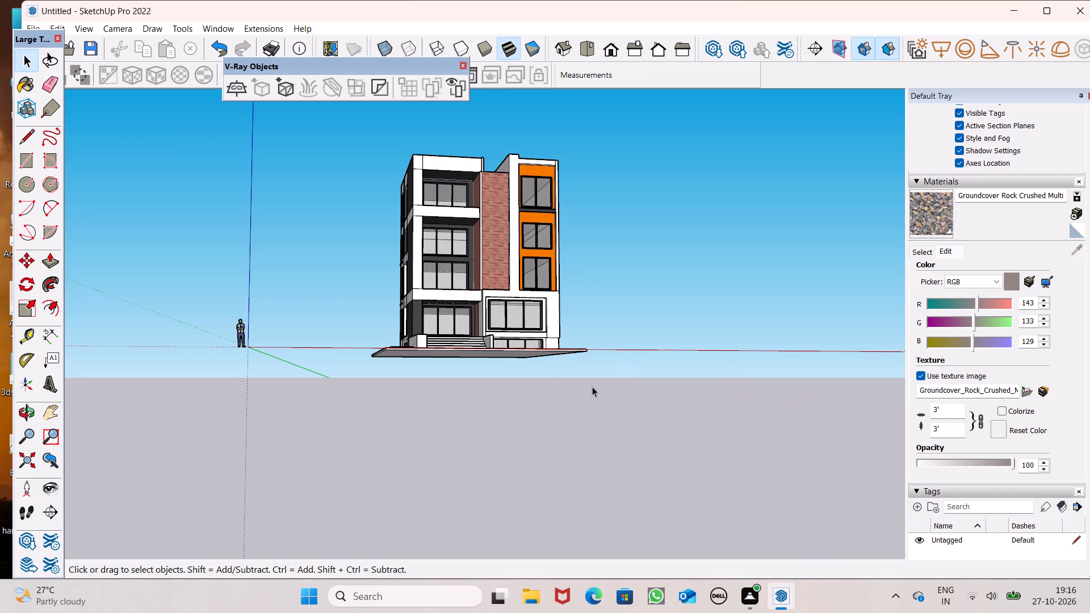
{"action": "scroll", "coordinate": [581, 393], "scroll_direction": "up", "scroll_amount": 1}
{"action": "middle_click_drag", "start_coordinate": [580, 393], "coordinate": [803, 496]}
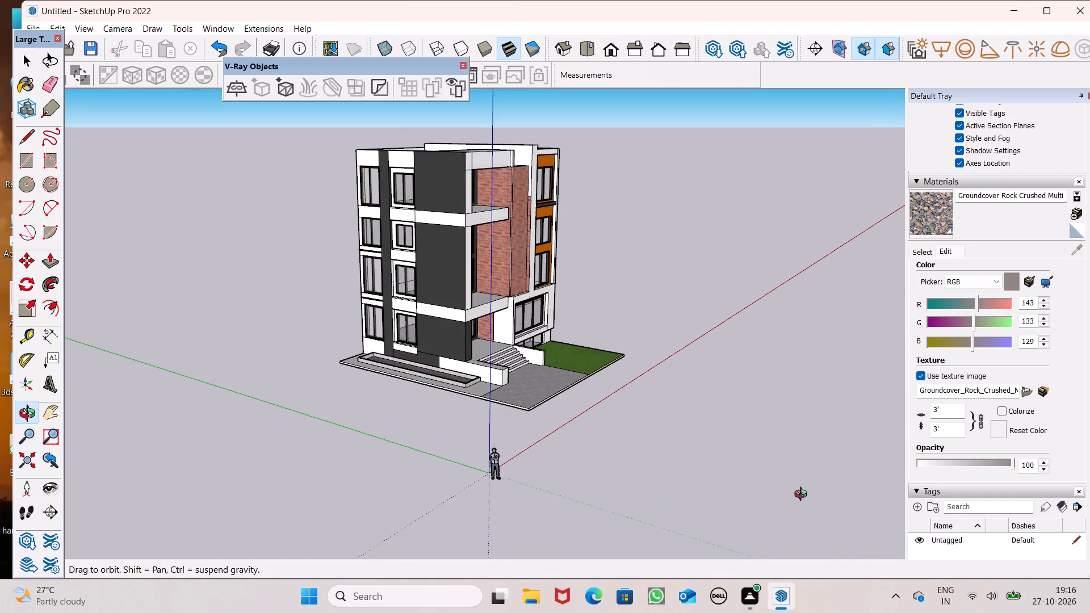
{"action": "middle_click_drag", "start_coordinate": [803, 496], "coordinate": [623, 403]}
{"action": "scroll", "coordinate": [557, 312], "scroll_direction": "down", "scroll_amount": 1}
{"action": "middle_click_drag", "start_coordinate": [614, 329], "coordinate": [526, 423]}
{"action": "scroll", "coordinate": [517, 376], "scroll_direction": "up", "scroll_amount": 1}
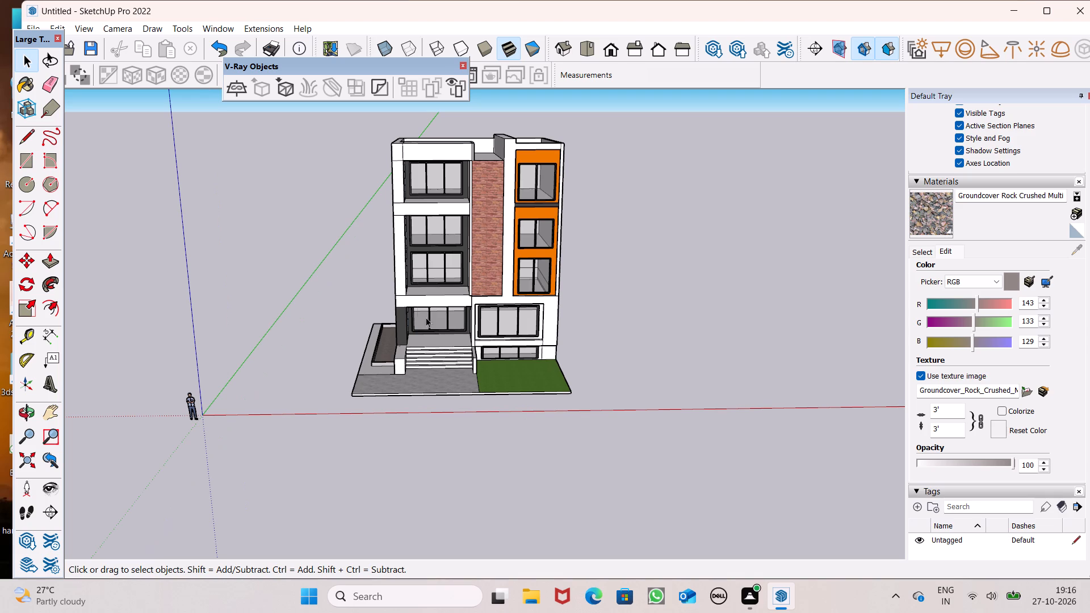
{"action": "scroll", "coordinate": [376, 138], "scroll_direction": "up", "scroll_amount": 3}
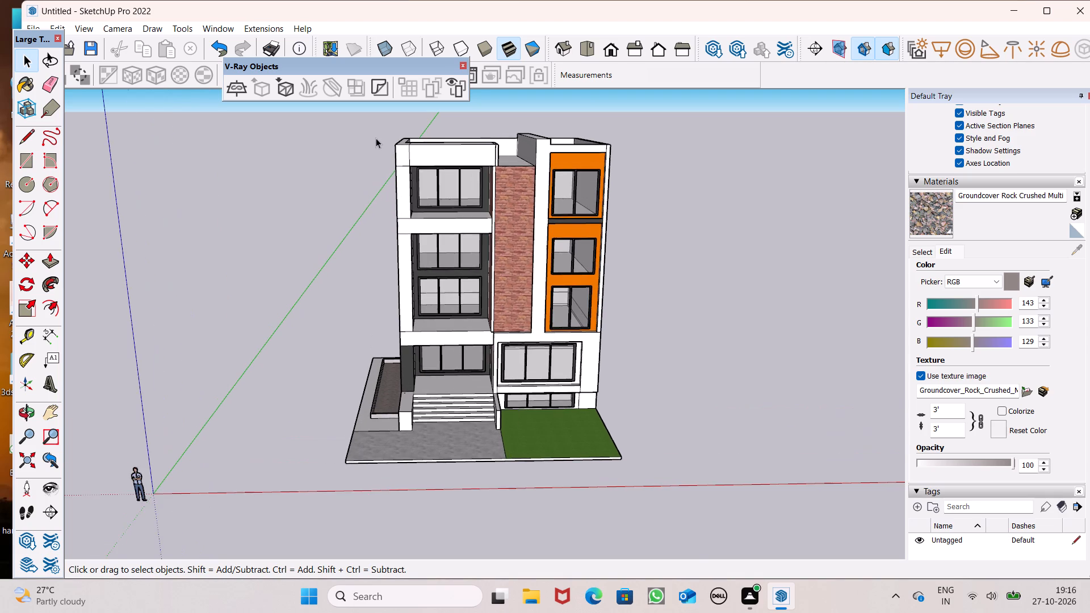
{"action": "scroll", "coordinate": [376, 138], "scroll_direction": "up", "scroll_amount": 3}
{"action": "middle_click_drag", "start_coordinate": [383, 176], "coordinate": [325, 222]}
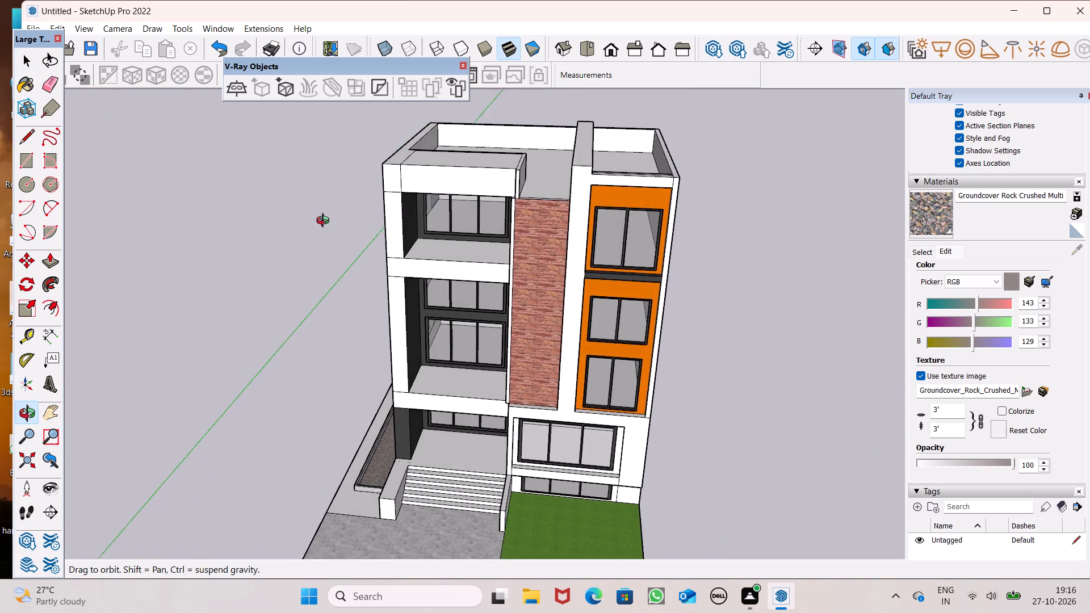
{"action": "middle_click_drag", "start_coordinate": [325, 222], "coordinate": [450, 144]}
{"action": "scroll", "coordinate": [475, 216], "scroll_direction": "down", "scroll_amount": 1}
{"action": "middle_click_drag", "start_coordinate": [508, 280], "coordinate": [531, 278]}
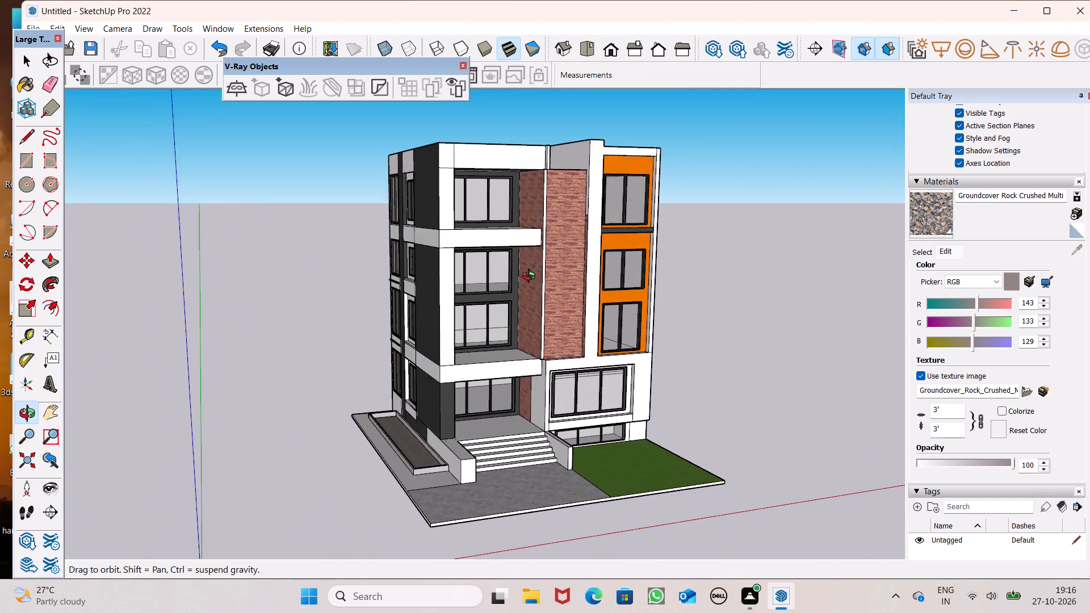
{"action": "middle_click_drag", "start_coordinate": [531, 278], "coordinate": [533, 278]}
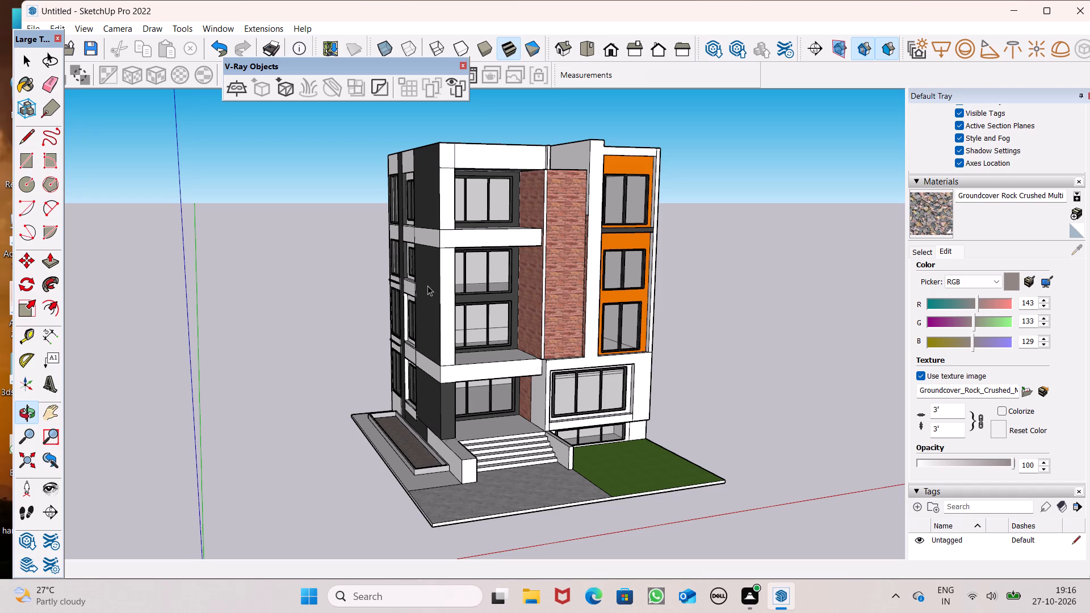
{"action": "middle_click_drag", "start_coordinate": [282, 271], "coordinate": [626, 338]}
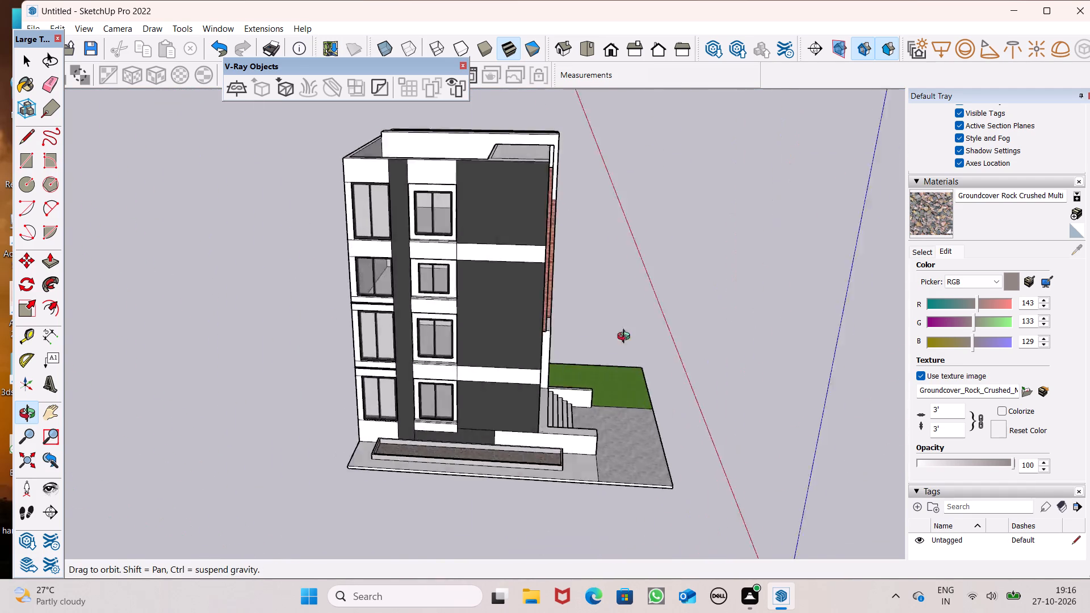
{"action": "middle_click_drag", "start_coordinate": [626, 338], "coordinate": [666, 340]}
{"action": "scroll", "coordinate": [156, 345], "scroll_direction": "down", "scroll_amount": 1}
{"action": "middle_click_drag", "start_coordinate": [188, 351], "coordinate": [591, 306]}
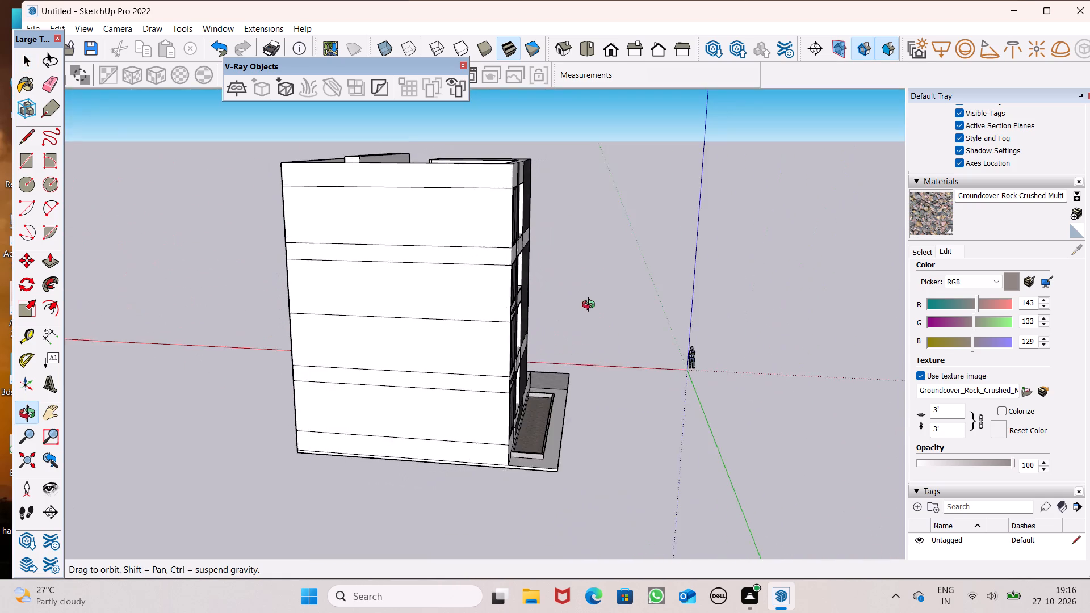
{"action": "middle_click_drag", "start_coordinate": [591, 306], "coordinate": [598, 308]}
{"action": "scroll", "coordinate": [455, 316], "scroll_direction": "down", "scroll_amount": 1}
{"action": "middle_click_drag", "start_coordinate": [397, 330], "coordinate": [740, 300]}
{"action": "scroll", "coordinate": [603, 299], "scroll_direction": "down", "scroll_amount": 1}
{"action": "middle_click_drag", "start_coordinate": [543, 324], "coordinate": [735, 332]}
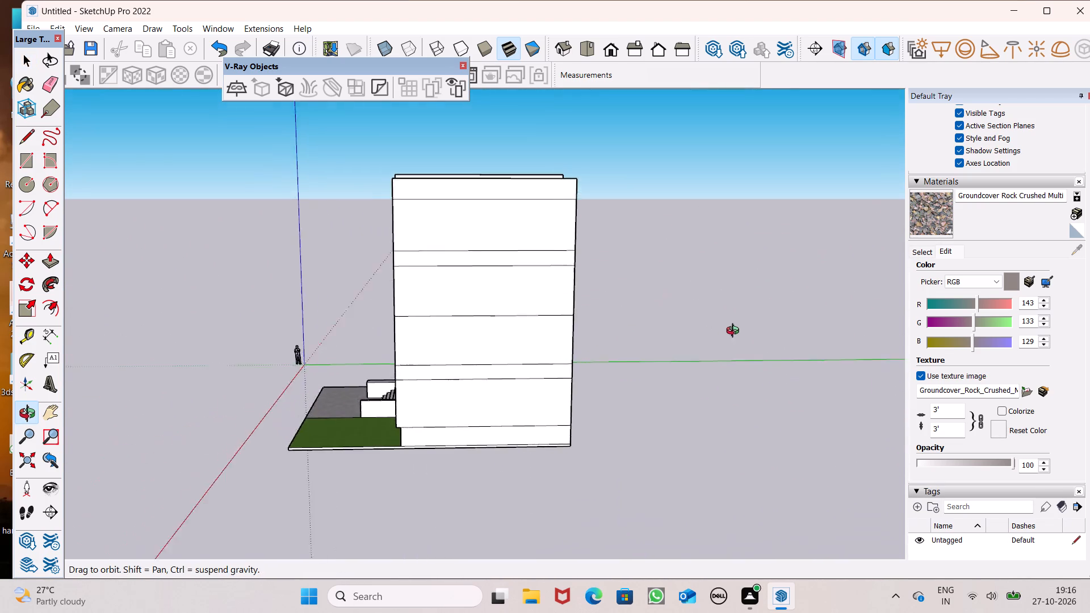
{"action": "middle_click_drag", "start_coordinate": [735, 332], "coordinate": [0, 332]}
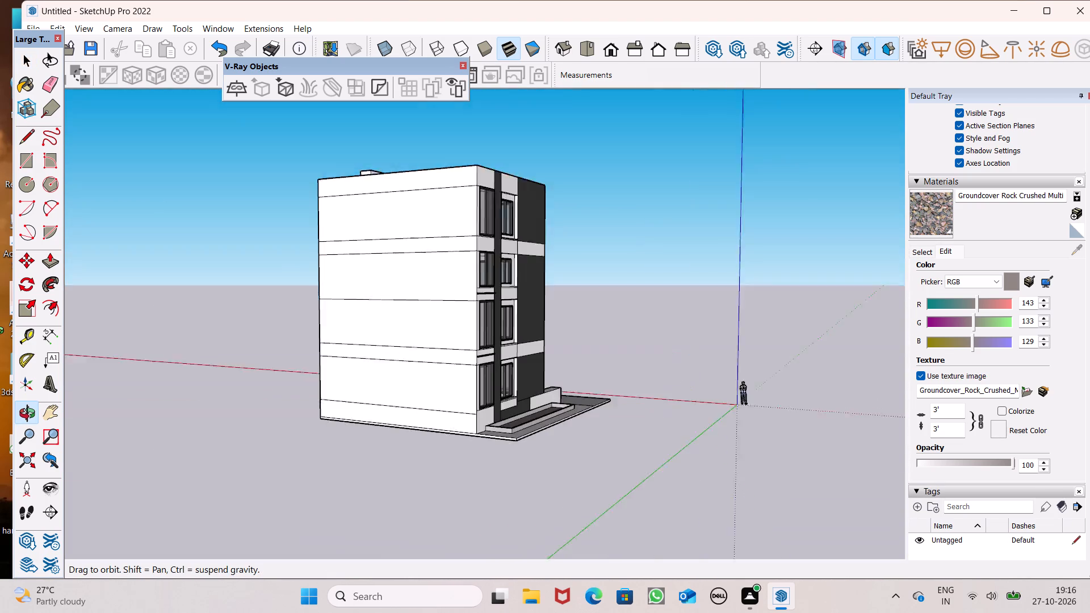
{"action": "middle_click_drag", "start_coordinate": [0, 332], "coordinate": [0, 365]}
{"action": "middle_click_drag", "start_coordinate": [437, 310], "coordinate": [0, 224]}
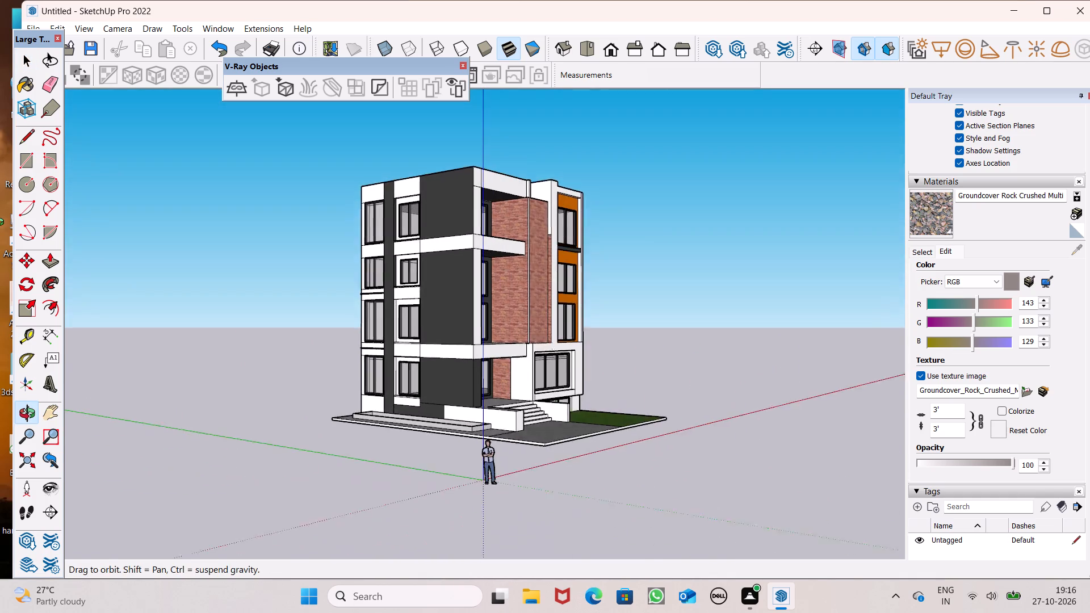
Examine the building's front and side facades, the slab's underside, and the surroundings from above.
{"action": "middle_click_drag", "start_coordinate": [0, 224], "coordinate": [0, 207]}
{"action": "middle_click_drag", "start_coordinate": [572, 301], "coordinate": [181, 319]}
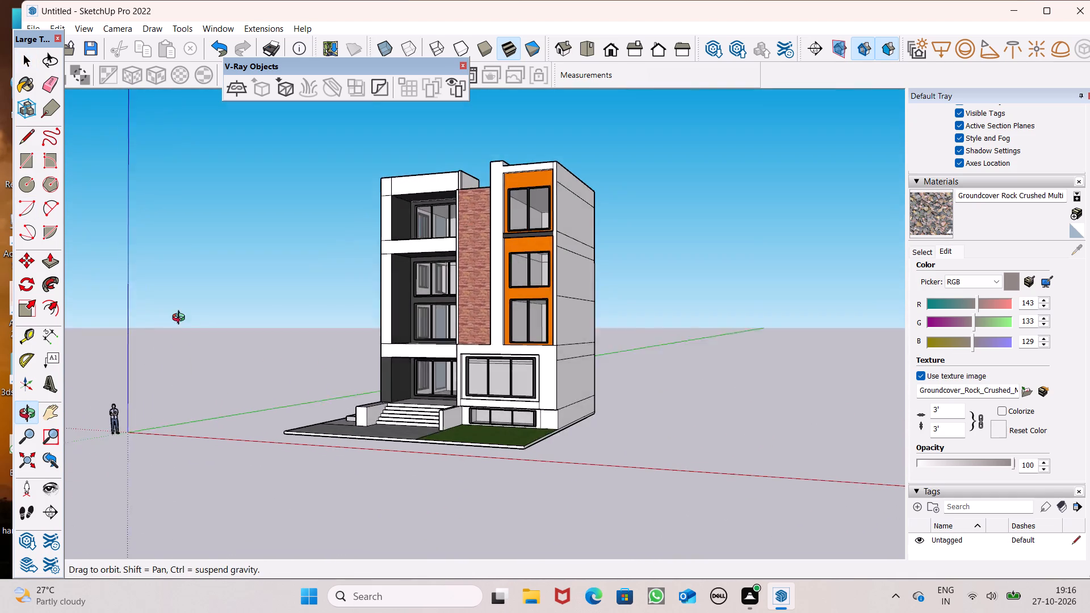
{"action": "middle_click_drag", "start_coordinate": [181, 319], "coordinate": [165, 315]}
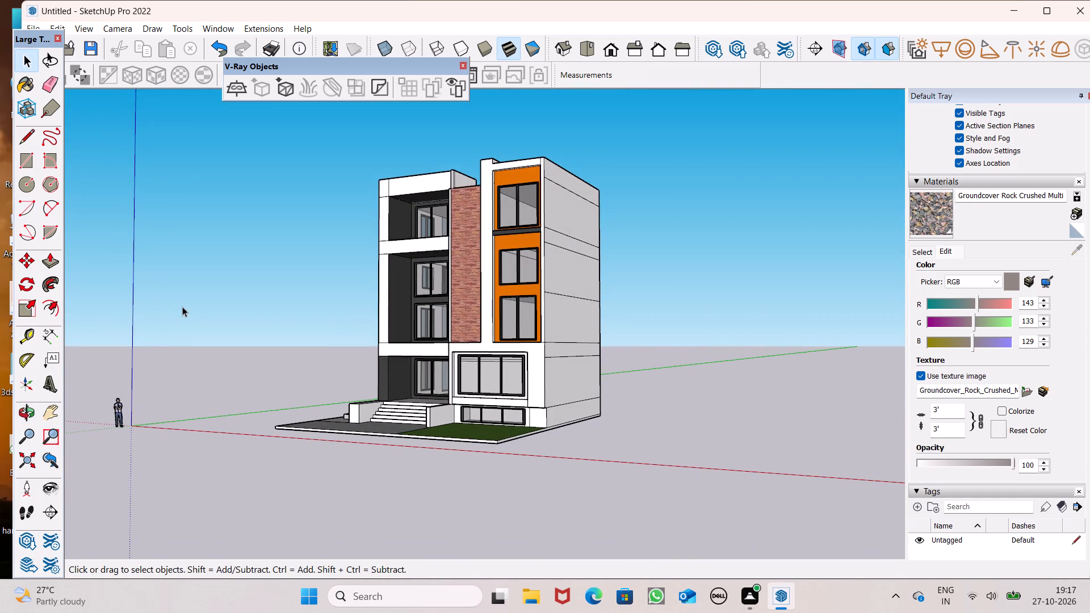
{"action": "scroll", "coordinate": [536, 391], "scroll_direction": "up", "scroll_amount": 8}
{"action": "middle_click_drag", "start_coordinate": [565, 426], "coordinate": [615, 305]}
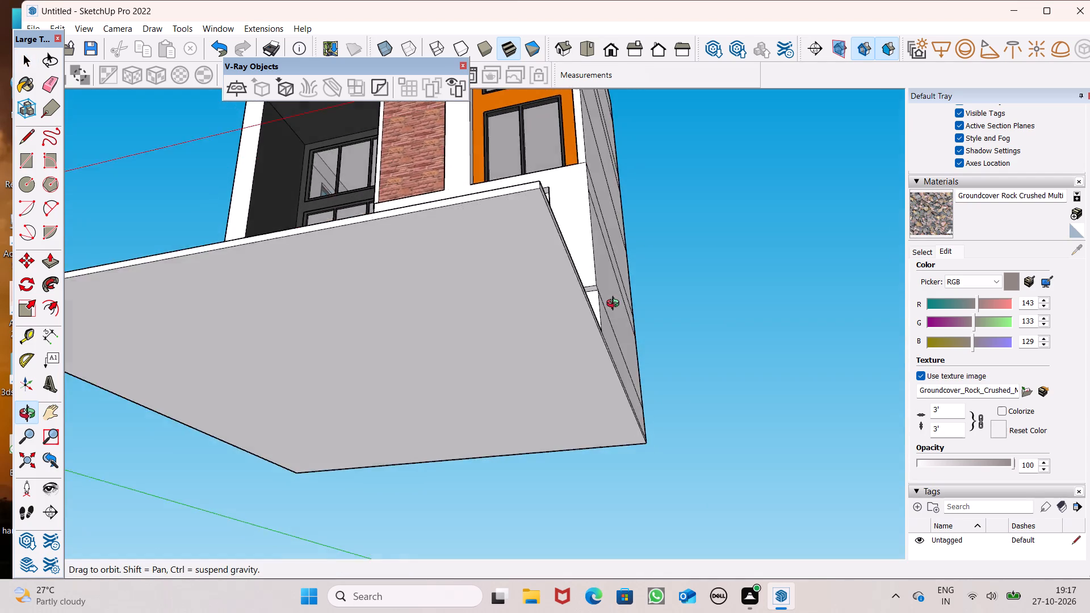
{"action": "middle_click_drag", "start_coordinate": [615, 305], "coordinate": [597, 360]}
{"action": "scroll", "coordinate": [596, 361], "scroll_direction": "up", "scroll_amount": 6}
{"action": "scroll", "coordinate": [563, 285], "scroll_direction": "down", "scroll_amount": 4}
{"action": "middle_click_drag", "start_coordinate": [572, 351], "coordinate": [547, 400]}
{"action": "scroll", "coordinate": [547, 396], "scroll_direction": "up", "scroll_amount": 1}
{"action": "scroll", "coordinate": [552, 291], "scroll_direction": "down", "scroll_amount": 8}
{"action": "middle_click_drag", "start_coordinate": [563, 340], "coordinate": [655, 392]}
{"action": "scroll", "coordinate": [573, 288], "scroll_direction": "down", "scroll_amount": 6}
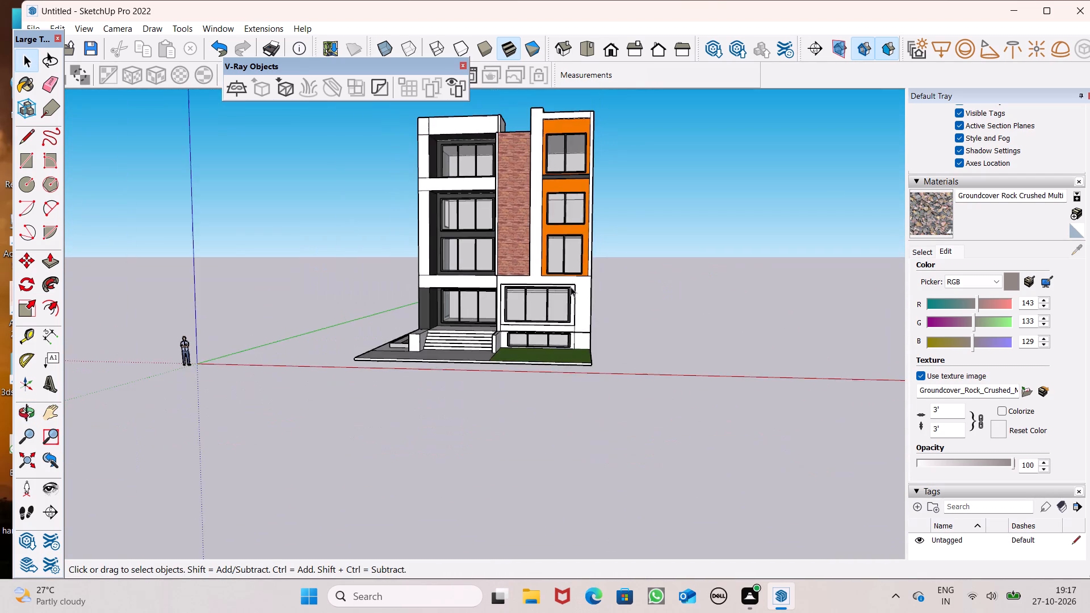
{"action": "scroll", "coordinate": [565, 284], "scroll_direction": "down", "scroll_amount": 2}
{"action": "middle_click_drag", "start_coordinate": [559, 312], "coordinate": [597, 435]}
{"action": "scroll", "coordinate": [964, 198], "scroll_direction": "up", "scroll_amount": 2}
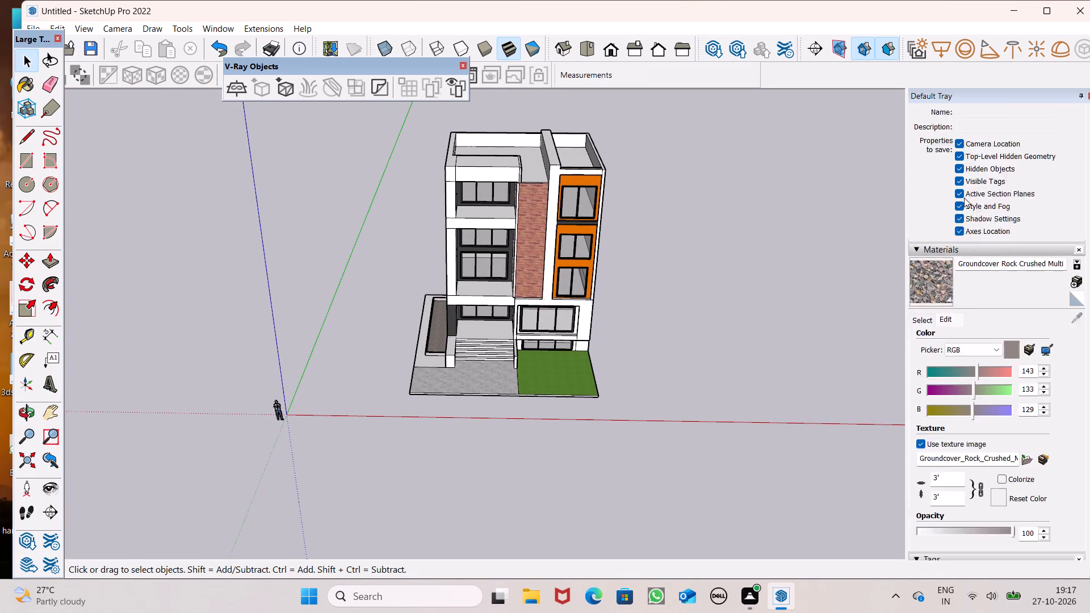
Search the 3D Warehouse components for plants.
{"action": "scroll", "coordinate": [964, 198], "scroll_direction": "up", "scroll_amount": 8}
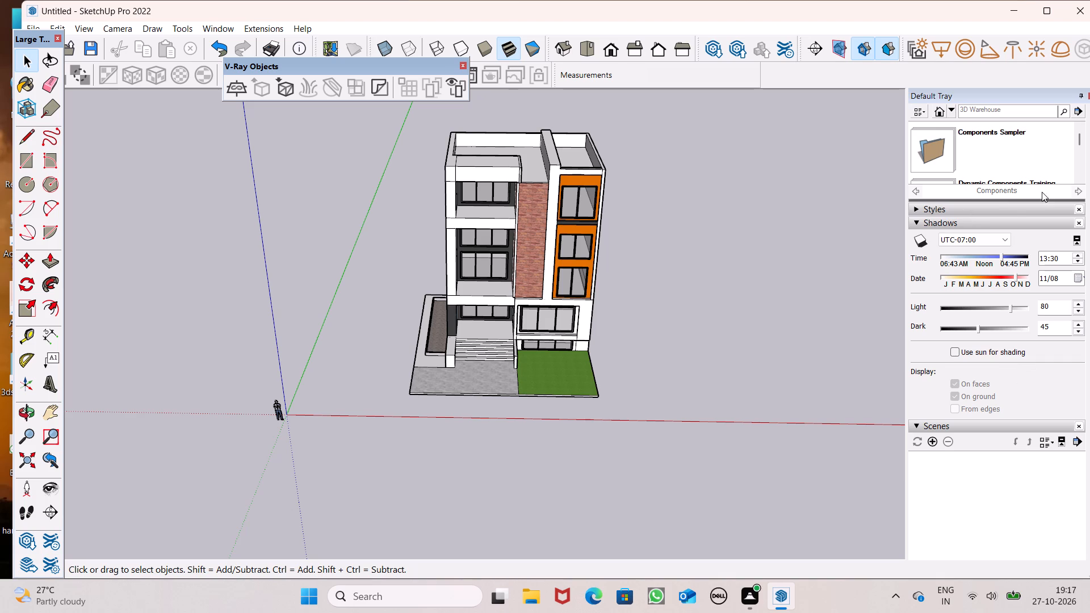
{"action": "scroll", "coordinate": [999, 195], "scroll_direction": "up", "scroll_amount": 6}
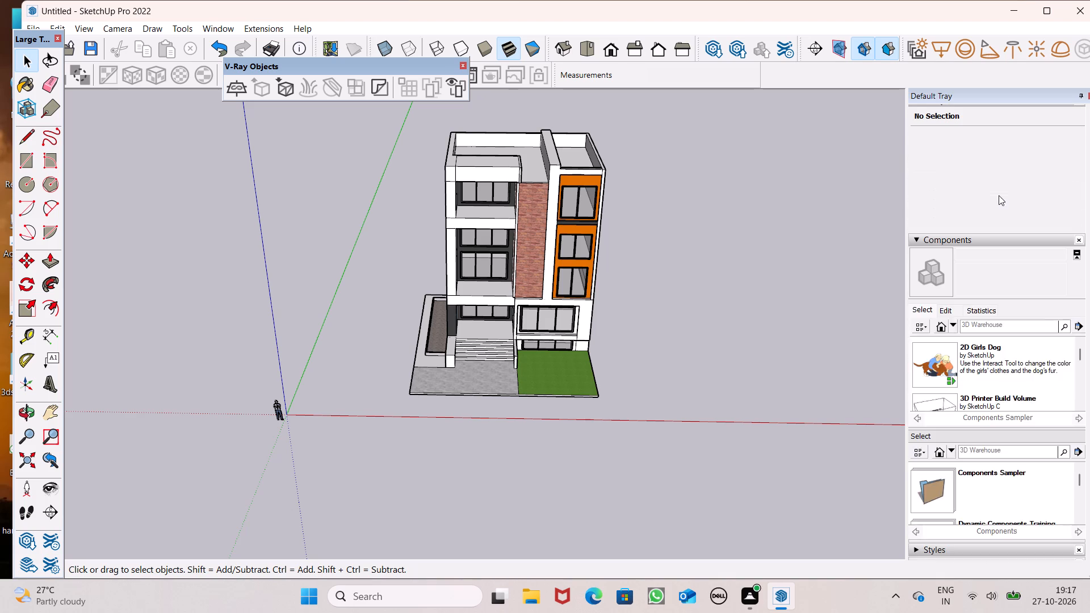
{"action": "left_click", "coordinate": [999, 326]}
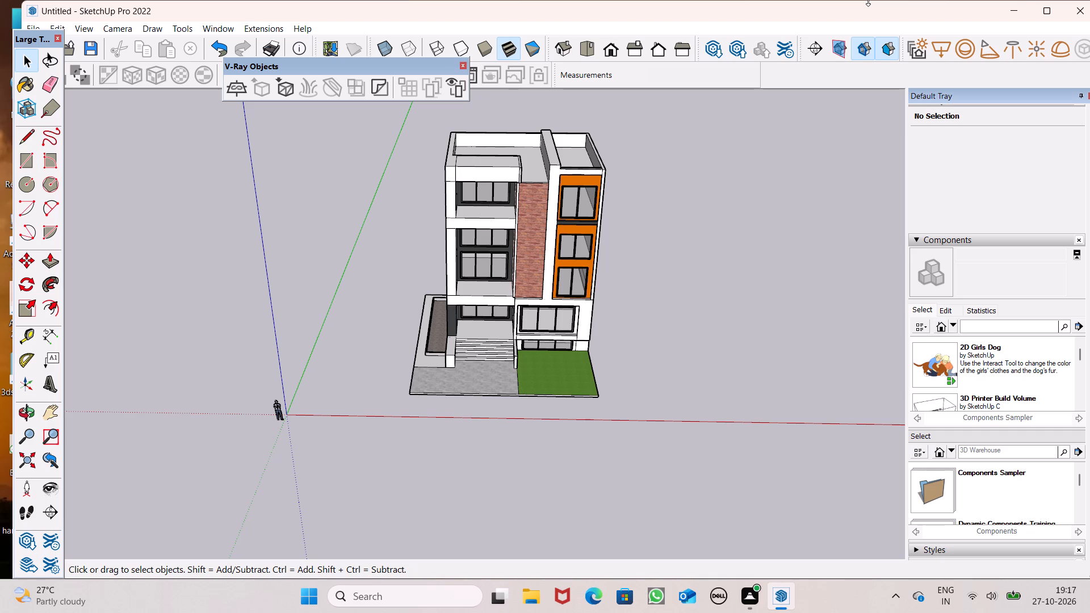
{"action": "type", "text": "plants"}
{"action": "key", "text": "Return"}
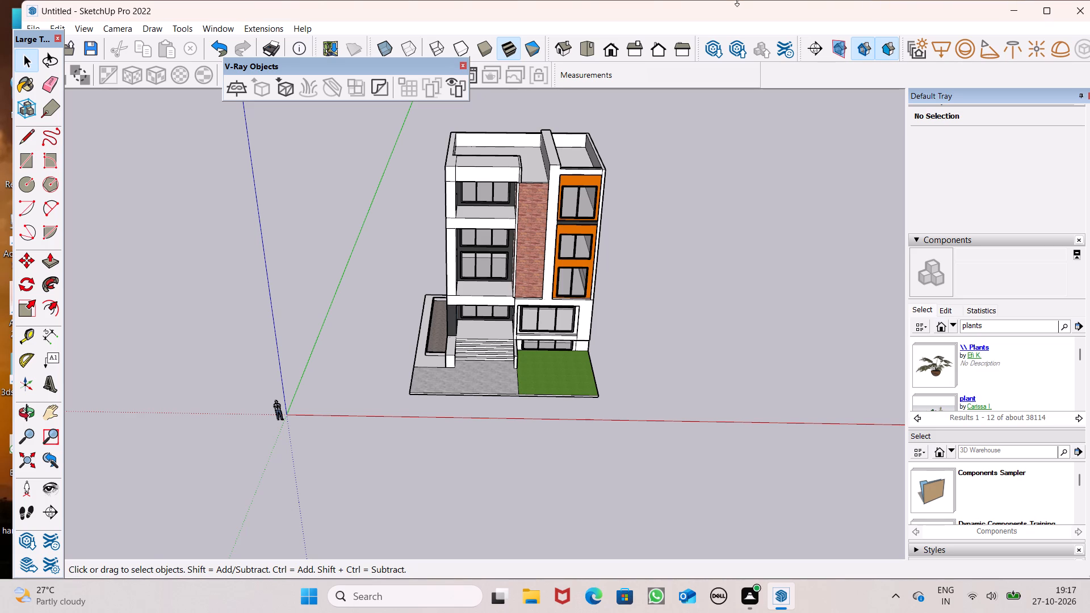
Browse the plant models and load the Vasos component of potted plants for placement.
{"action": "scroll", "coordinate": [959, 372], "scroll_direction": "down", "scroll_amount": 1}
{"action": "scroll", "coordinate": [948, 367], "scroll_direction": "up", "scroll_amount": 1}
{"action": "left_click", "coordinate": [947, 367]}
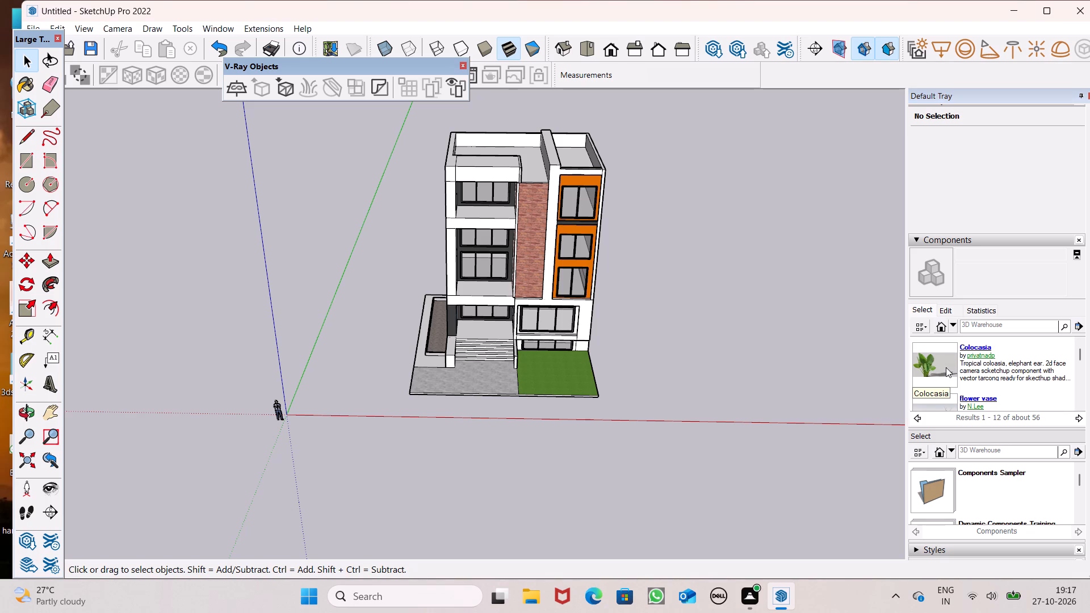
{"action": "scroll", "coordinate": [946, 367], "scroll_direction": "down", "scroll_amount": 4}
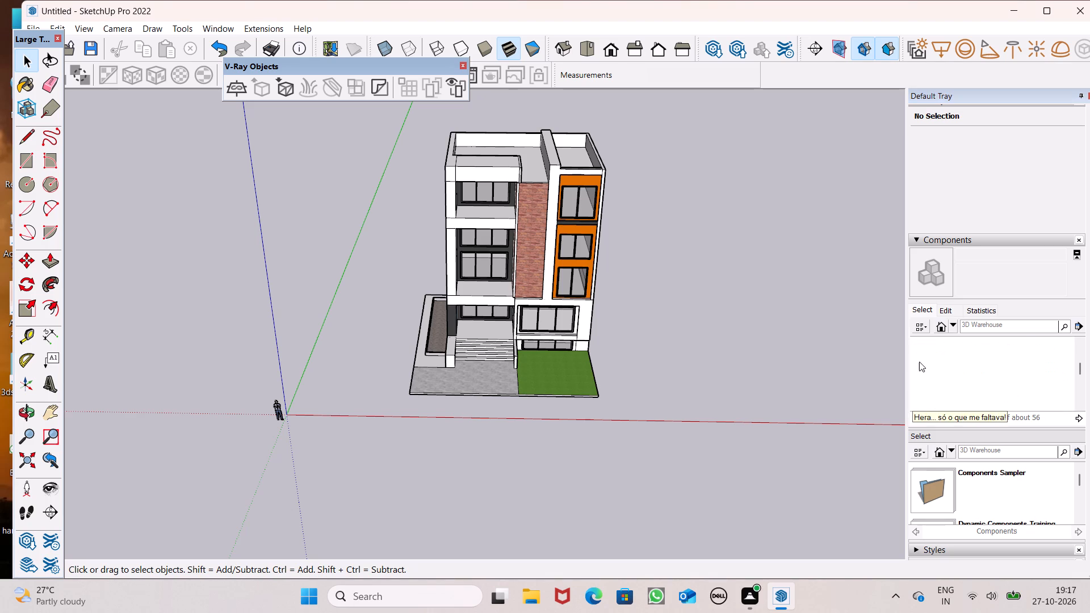
{"action": "scroll", "coordinate": [919, 362], "scroll_direction": "down", "scroll_amount": 2}
{"action": "scroll", "coordinate": [919, 362], "scroll_direction": "up", "scroll_amount": 1}
{"action": "scroll", "coordinate": [943, 360], "scroll_direction": "down", "scroll_amount": 1}
{"action": "scroll", "coordinate": [934, 366], "scroll_direction": "up", "scroll_amount": 2}
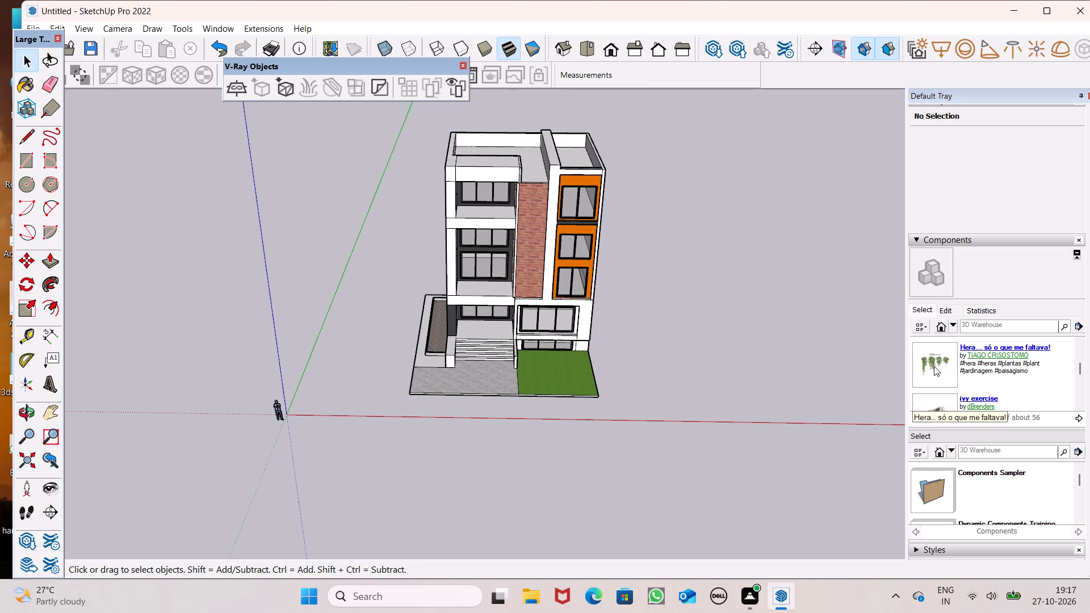
{"action": "scroll", "coordinate": [934, 366], "scroll_direction": "down", "scroll_amount": 5}
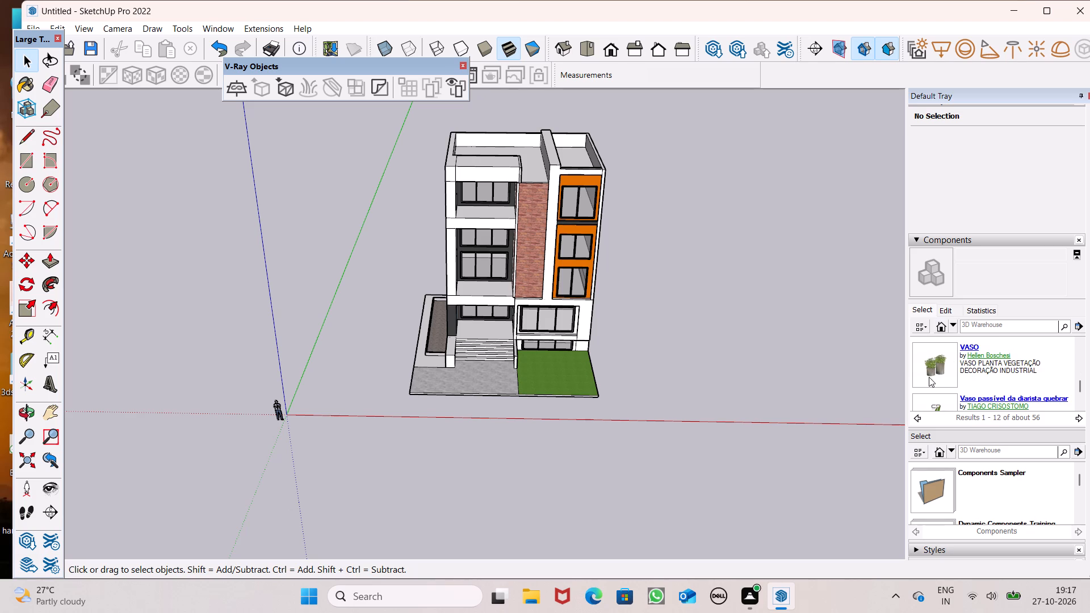
{"action": "scroll", "coordinate": [941, 361], "scroll_direction": "down", "scroll_amount": 3}
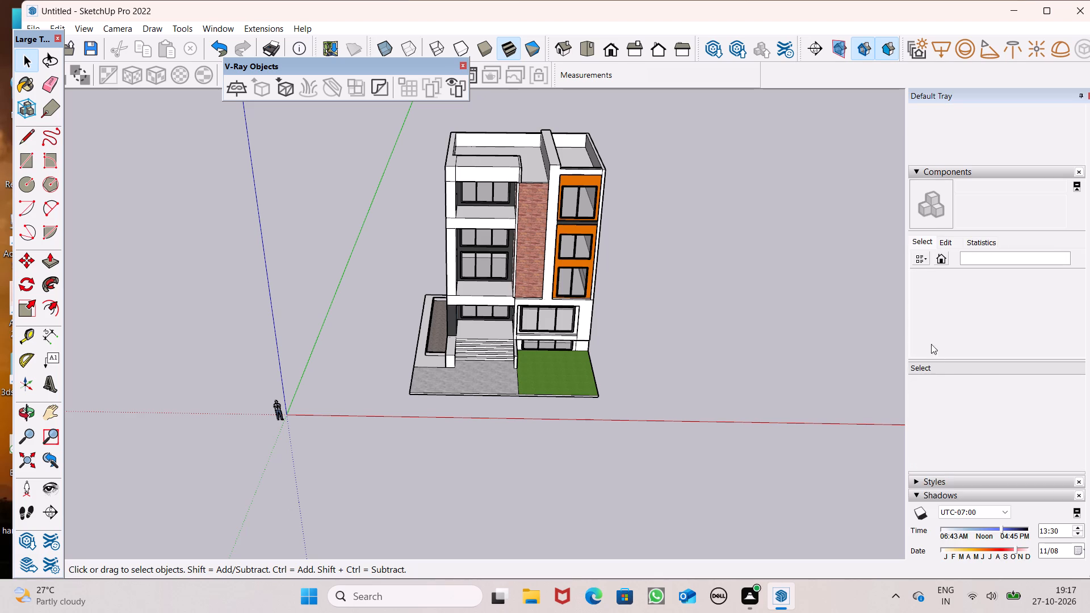
{"action": "left_click", "coordinate": [940, 301]}
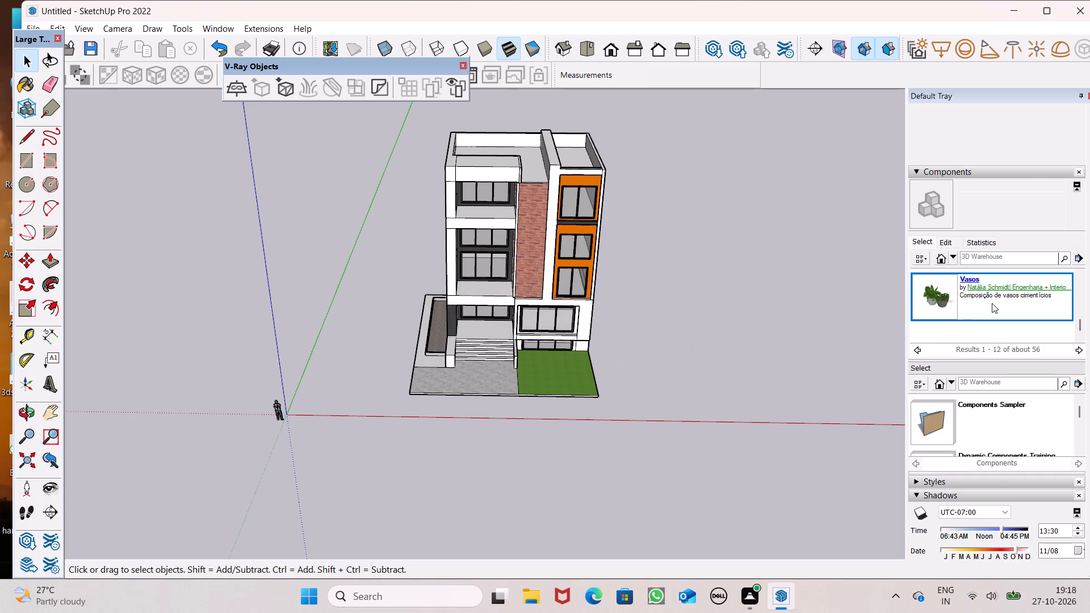
{"action": "left_click", "coordinate": [932, 292]}
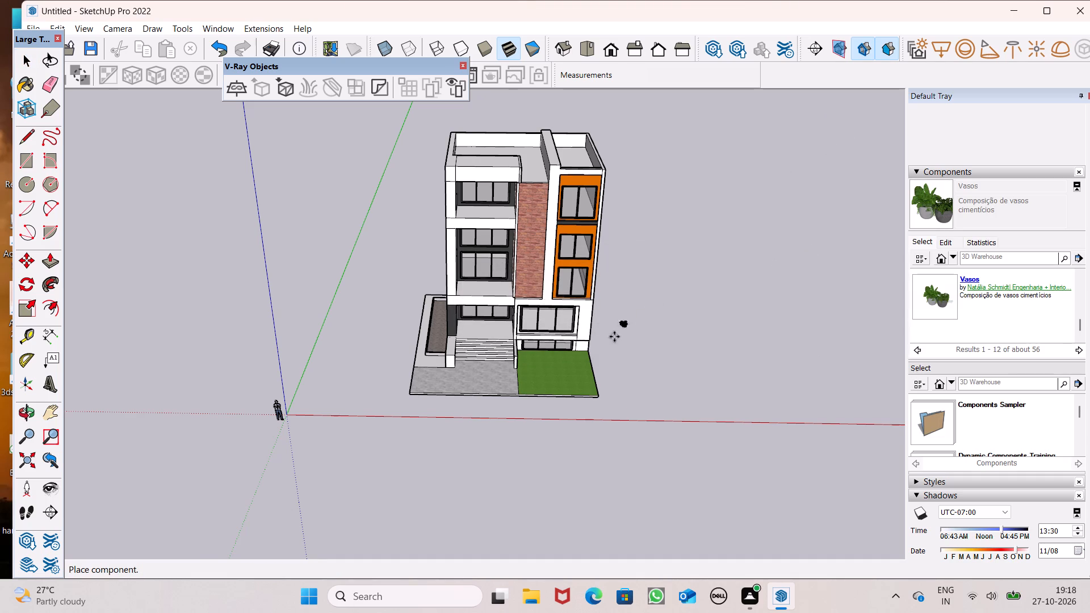
Place the Vasos potted plants on the lawn's outer corner, against the front wall beside the low window.
{"action": "scroll", "coordinate": [600, 291], "scroll_direction": "up", "scroll_amount": 8}
{"action": "scroll", "coordinate": [593, 355], "scroll_direction": "up", "scroll_amount": 10}
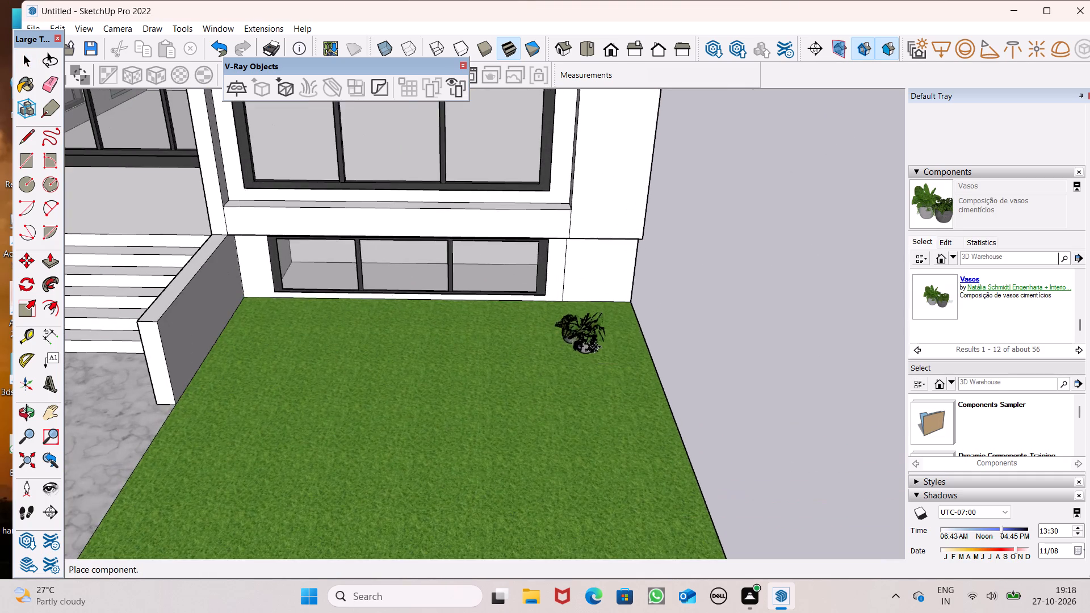
{"action": "scroll", "coordinate": [596, 345], "scroll_direction": "up", "scroll_amount": 14}
{"action": "scroll", "coordinate": [624, 308], "scroll_direction": "down", "scroll_amount": 6}
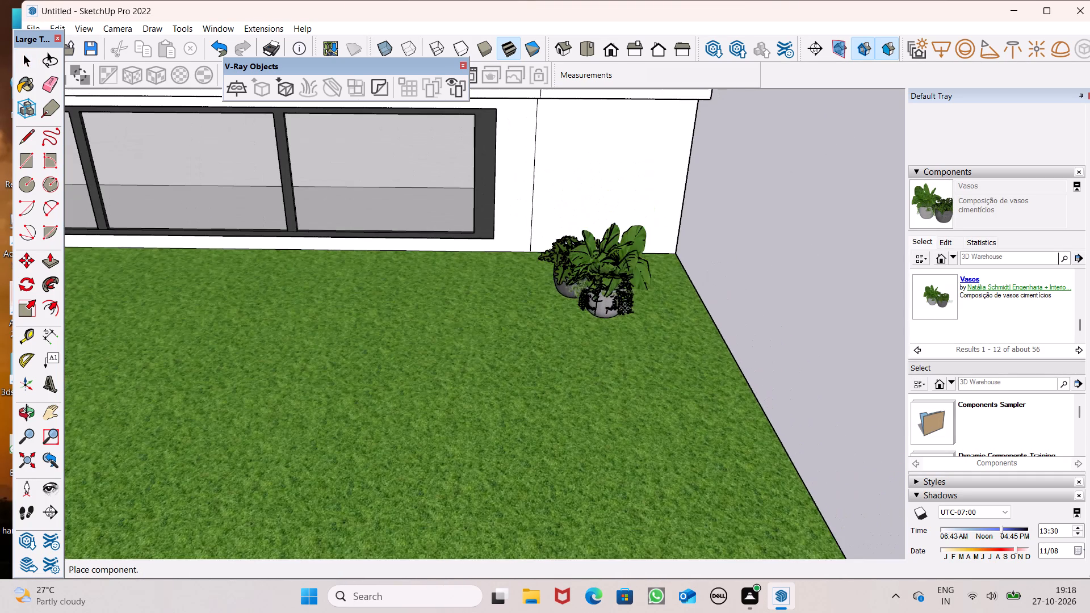
{"action": "left_click", "coordinate": [638, 292]}
Widen the potted plants along the red axis with the Scale tool, stretching them toward the low window.
{"action": "middle_click_drag", "start_coordinate": [714, 336], "coordinate": [588, 354]}
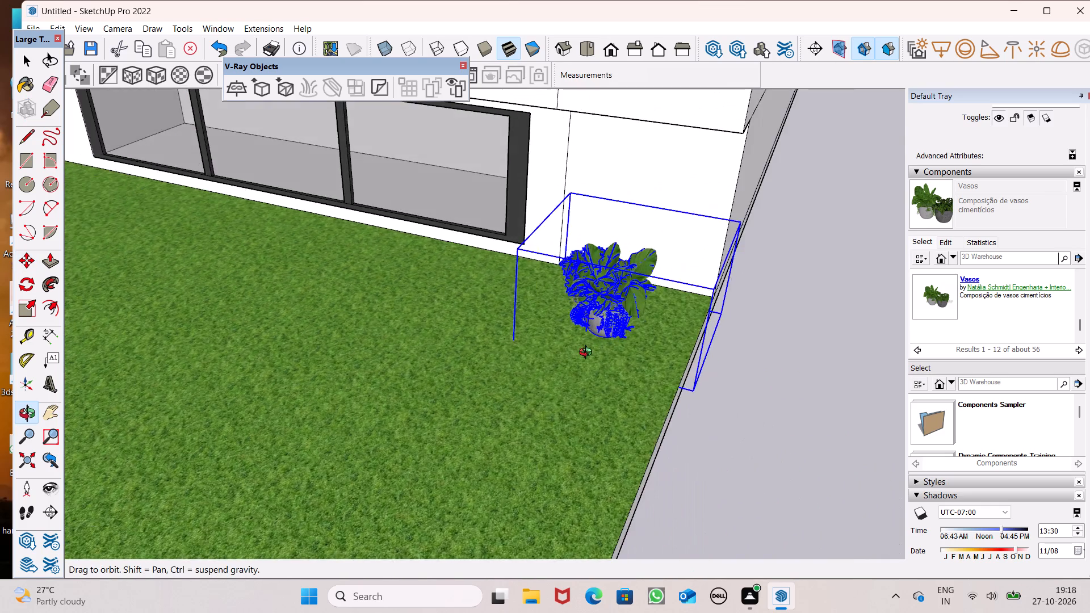
{"action": "middle_click_drag", "start_coordinate": [588, 354], "coordinate": [590, 296]}
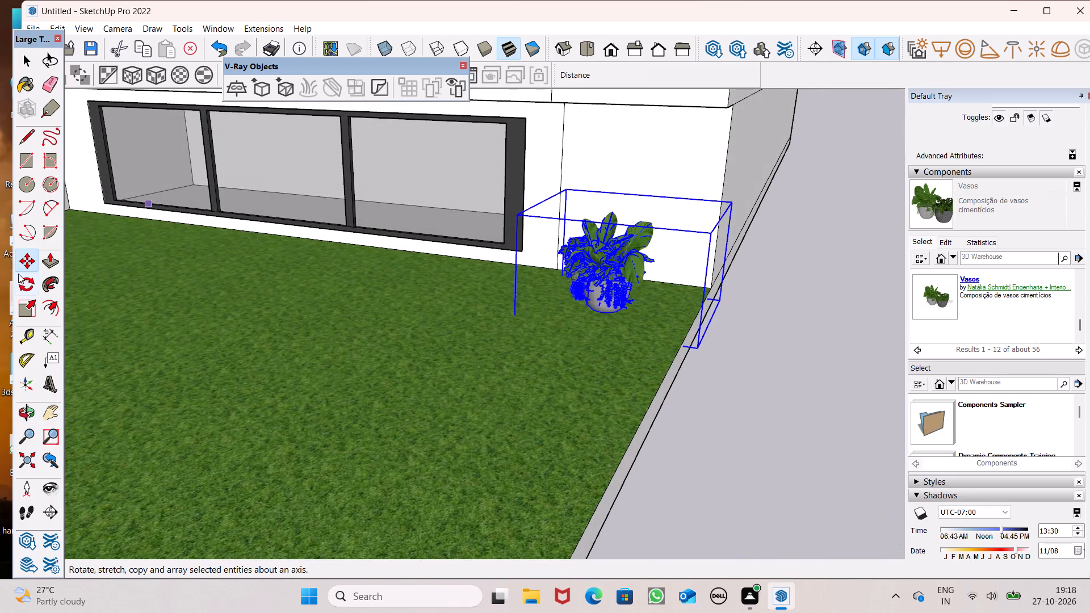
{"action": "left_click", "coordinate": [25, 314]}
{"action": "middle_click_drag", "start_coordinate": [585, 408], "coordinate": [810, 480]}
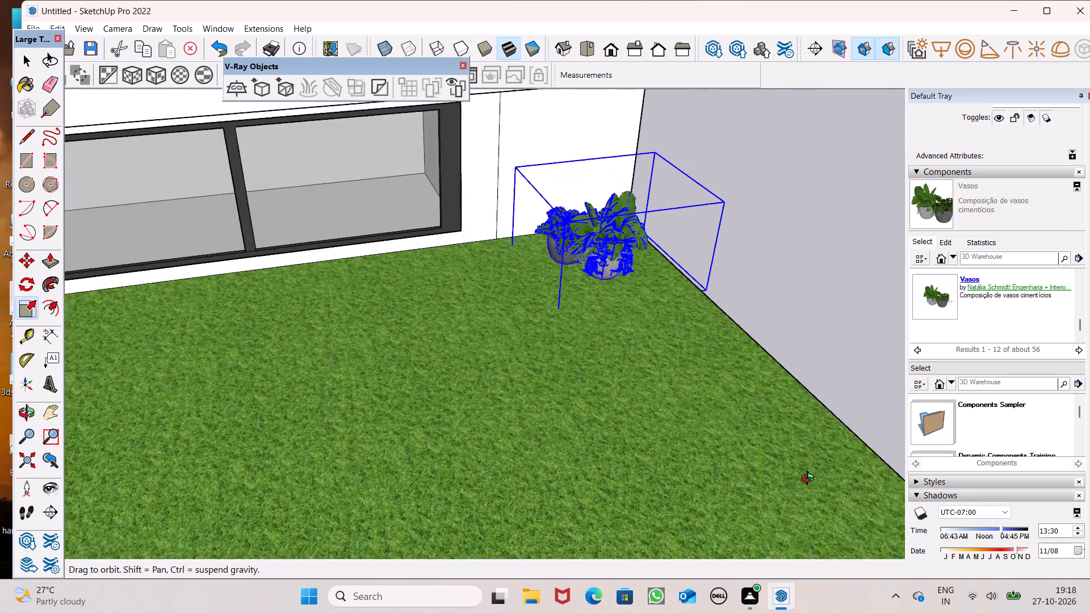
{"action": "middle_click_drag", "start_coordinate": [810, 480], "coordinate": [824, 480]}
{"action": "left_click_drag", "start_coordinate": [525, 230], "coordinate": [498, 237]}
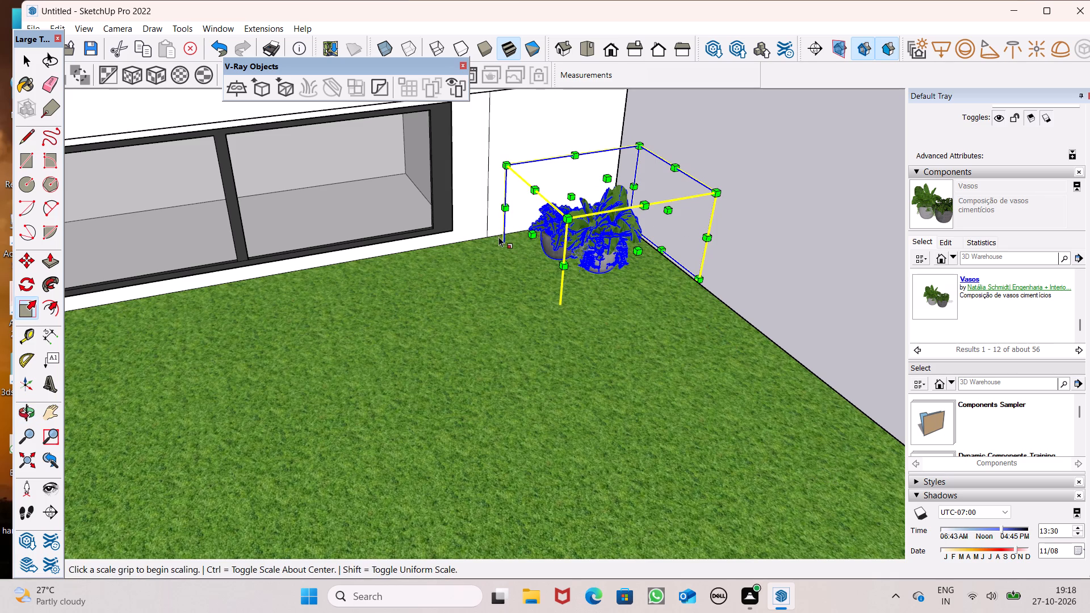
{"action": "left_click_drag", "start_coordinate": [498, 237], "coordinate": [495, 240]}
{"action": "left_click_drag", "start_coordinate": [531, 238], "coordinate": [524, 238]}
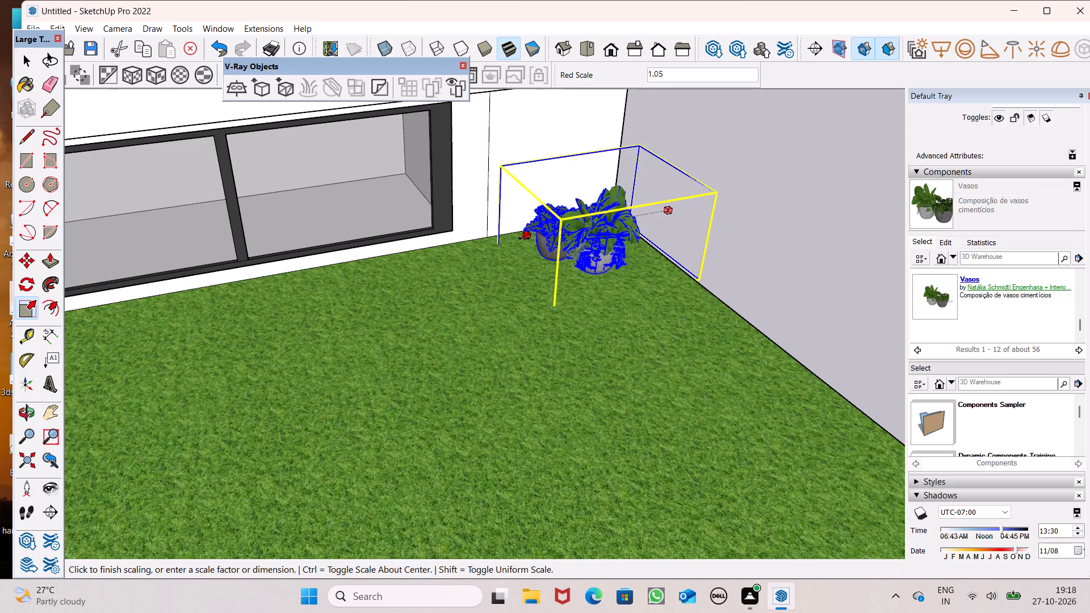
{"action": "left_click_drag", "start_coordinate": [524, 238], "coordinate": [498, 246]}
Scale the potted plants taller along the blue axis by a factor of about 1.36.
{"action": "middle_click_drag", "start_coordinate": [731, 247], "coordinate": [431, 299]}
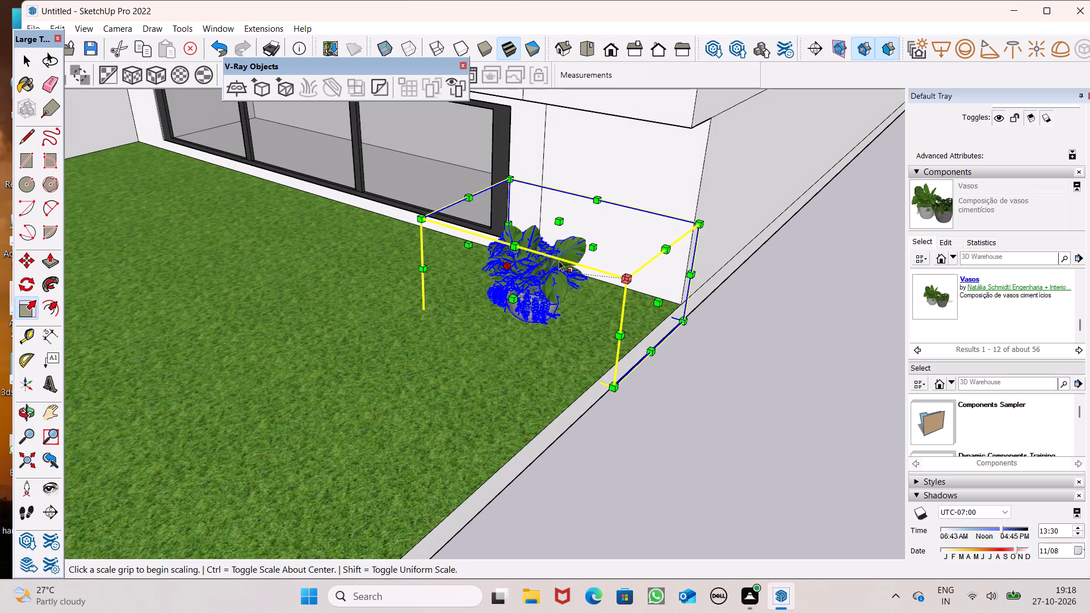
{"action": "left_click_drag", "start_coordinate": [560, 224], "coordinate": [567, 184]}
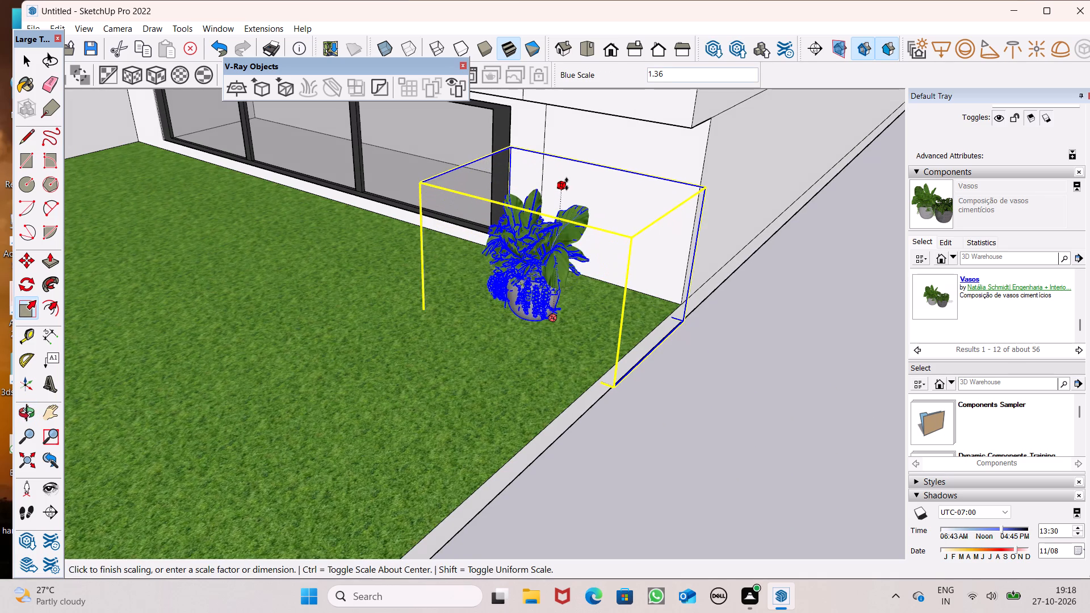
{"action": "left_click_drag", "start_coordinate": [567, 184], "coordinate": [567, 183]}
Scale the potted plants along the red axis by about 1.08 toward the lawn's outer edge, and clear the selection.
{"action": "scroll", "coordinate": [571, 190], "scroll_direction": "down", "scroll_amount": 4}
{"action": "middle_click_drag", "start_coordinate": [670, 370], "coordinate": [672, 372]}
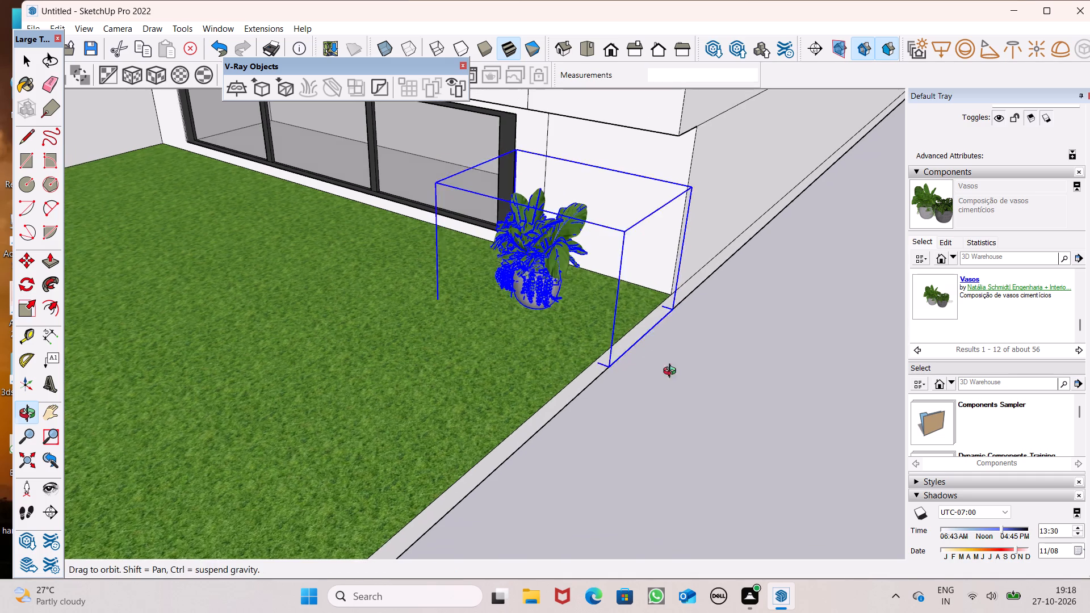
{"action": "middle_click_drag", "start_coordinate": [672, 372], "coordinate": [612, 356]}
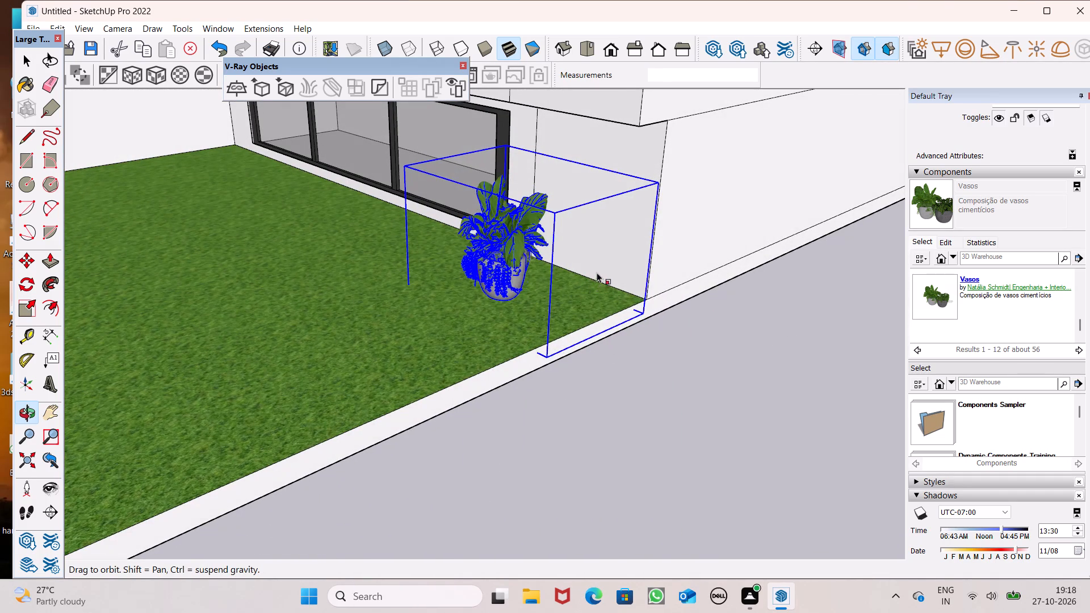
{"action": "left_click_drag", "start_coordinate": [598, 270], "coordinate": [614, 289]}
{"action": "key", "text": "space"}
{"action": "left_click_drag", "start_coordinate": [684, 455], "coordinate": [677, 451]}
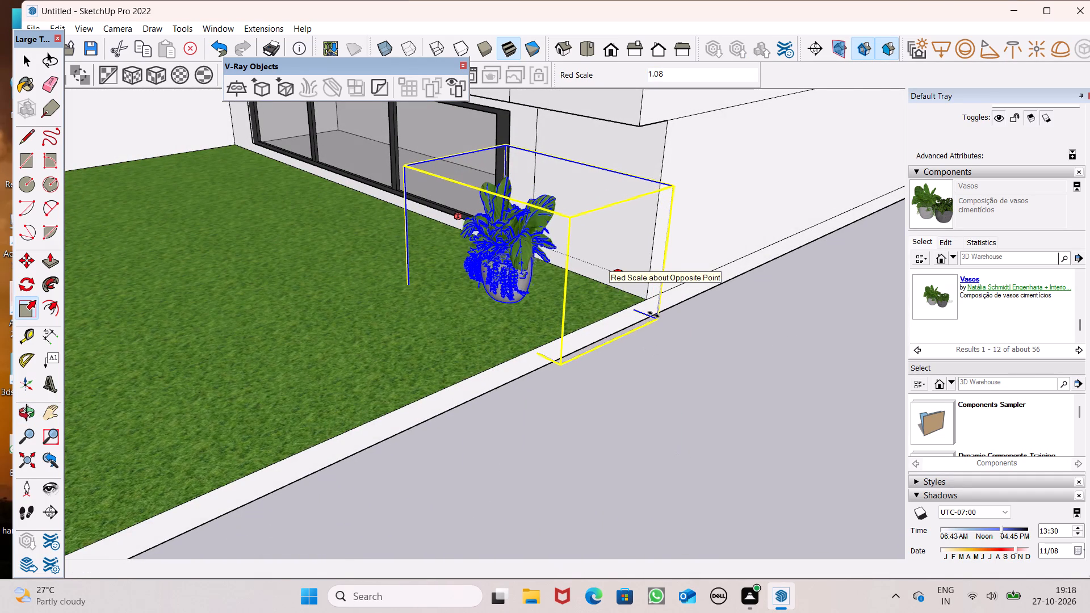
Examine the size and placement of the scaled potted plants at the lawn corner from above and the front.
{"action": "scroll", "coordinate": [652, 301], "scroll_direction": "down", "scroll_amount": 5}
{"action": "middle_click_drag", "start_coordinate": [649, 338], "coordinate": [755, 399]}
{"action": "scroll", "coordinate": [637, 339], "scroll_direction": "down", "scroll_amount": 4}
{"action": "middle_click_drag", "start_coordinate": [655, 387], "coordinate": [701, 443]}
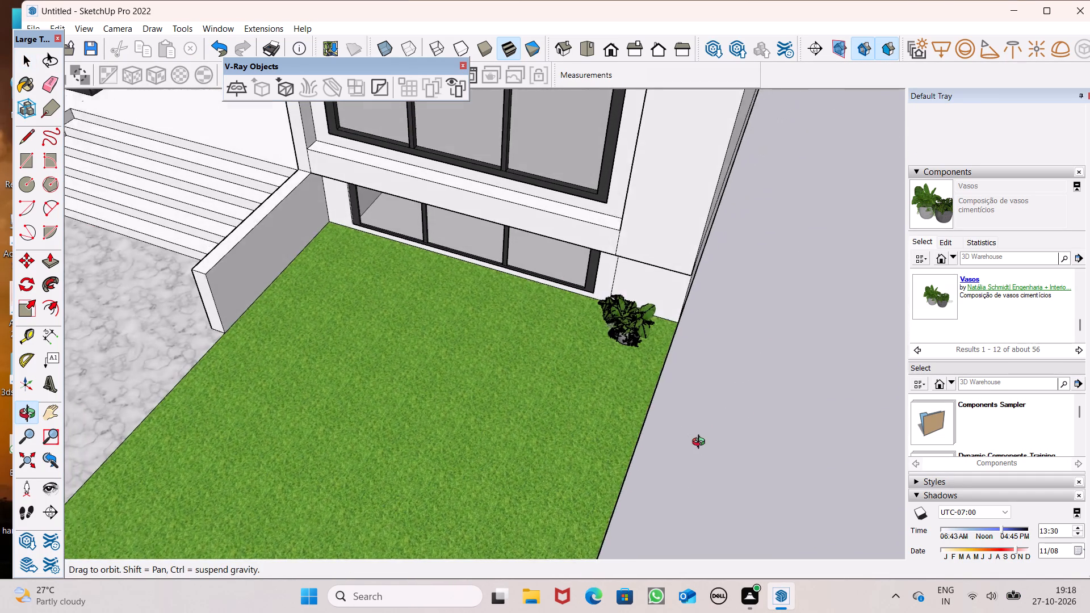
{"action": "middle_click_drag", "start_coordinate": [701, 443], "coordinate": [705, 446]}
{"action": "scroll", "coordinate": [718, 401], "scroll_direction": "up", "scroll_amount": 2}
{"action": "scroll", "coordinate": [701, 341], "scroll_direction": "up", "scroll_amount": 6}
{"action": "middle_click_drag", "start_coordinate": [689, 332], "coordinate": [773, 288]}
{"action": "scroll", "coordinate": [739, 279], "scroll_direction": "down", "scroll_amount": 6}
{"action": "scroll", "coordinate": [642, 262], "scroll_direction": "up", "scroll_amount": 5}
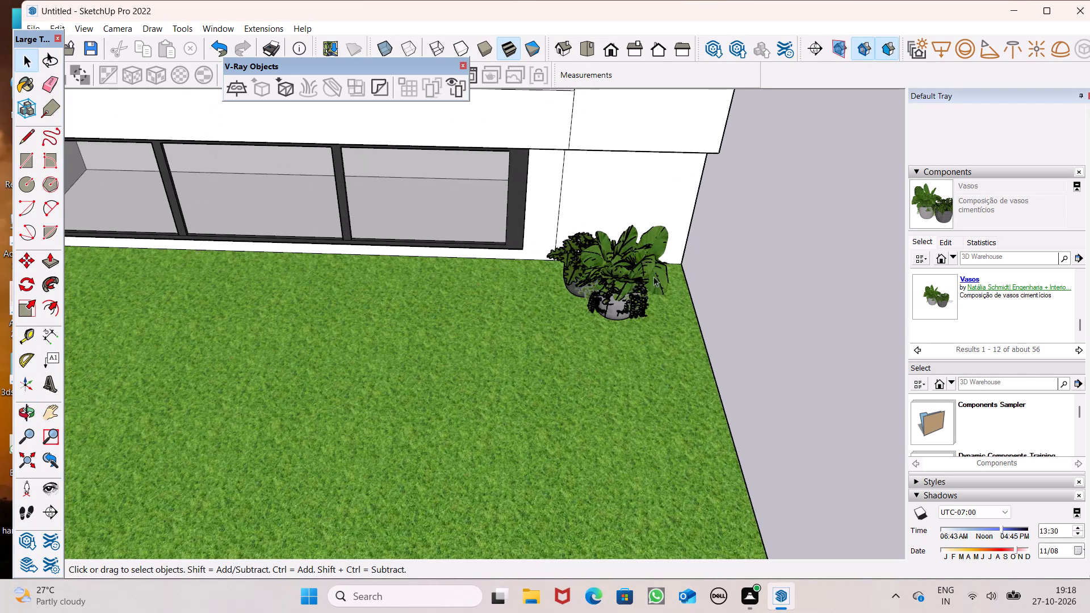
Copy the potted plants about 16' 8" across the lawn to the corner beside the entrance stair's side wall.
{"action": "left_click", "coordinate": [656, 280]}
{"action": "scroll", "coordinate": [748, 379], "scroll_direction": "down", "scroll_amount": 3}
{"action": "key", "text": "m"}
{"action": "key", "text": "Return"}
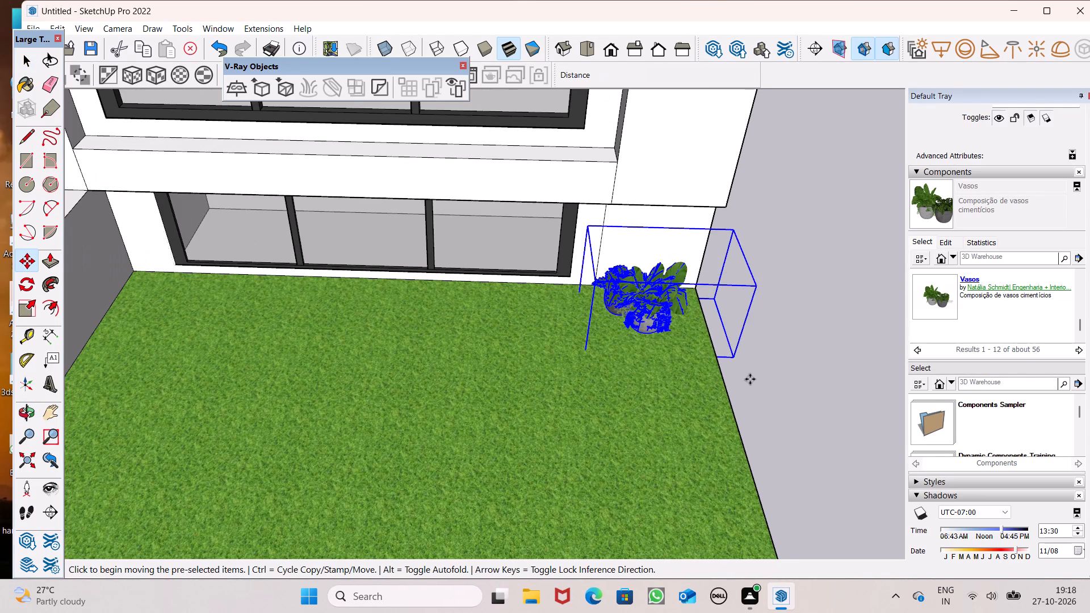
{"action": "scroll", "coordinate": [750, 379], "scroll_direction": "down", "scroll_amount": 6}
{"action": "middle_click_drag", "start_coordinate": [556, 361], "coordinate": [614, 374]}
{"action": "scroll", "coordinate": [644, 338], "scroll_direction": "up", "scroll_amount": 3}
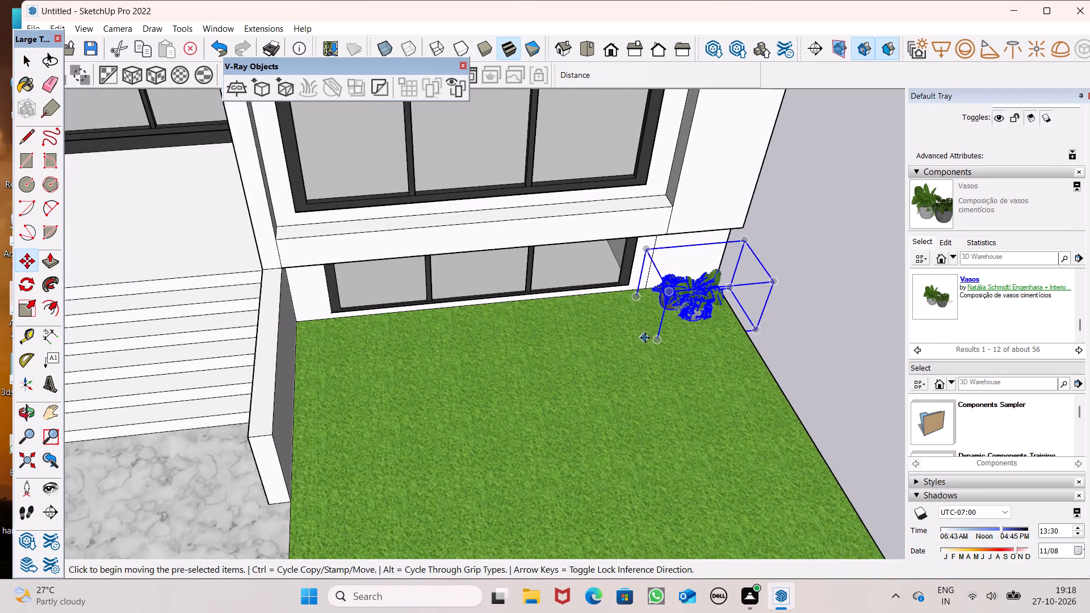
{"action": "left_click_drag", "start_coordinate": [656, 342], "coordinate": [333, 338]}
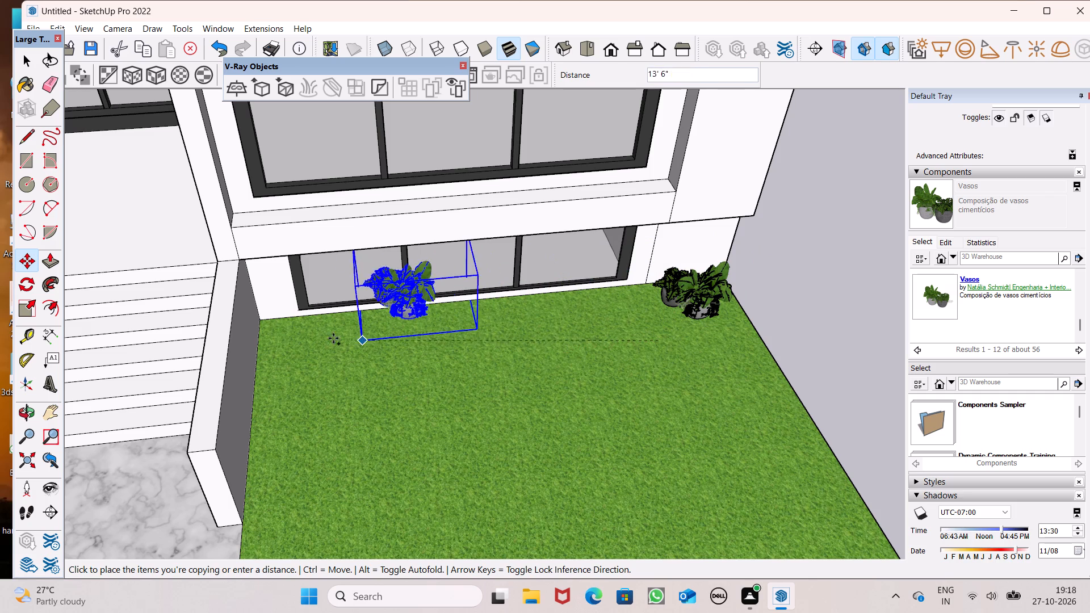
{"action": "left_click_drag", "start_coordinate": [333, 338], "coordinate": [255, 375]}
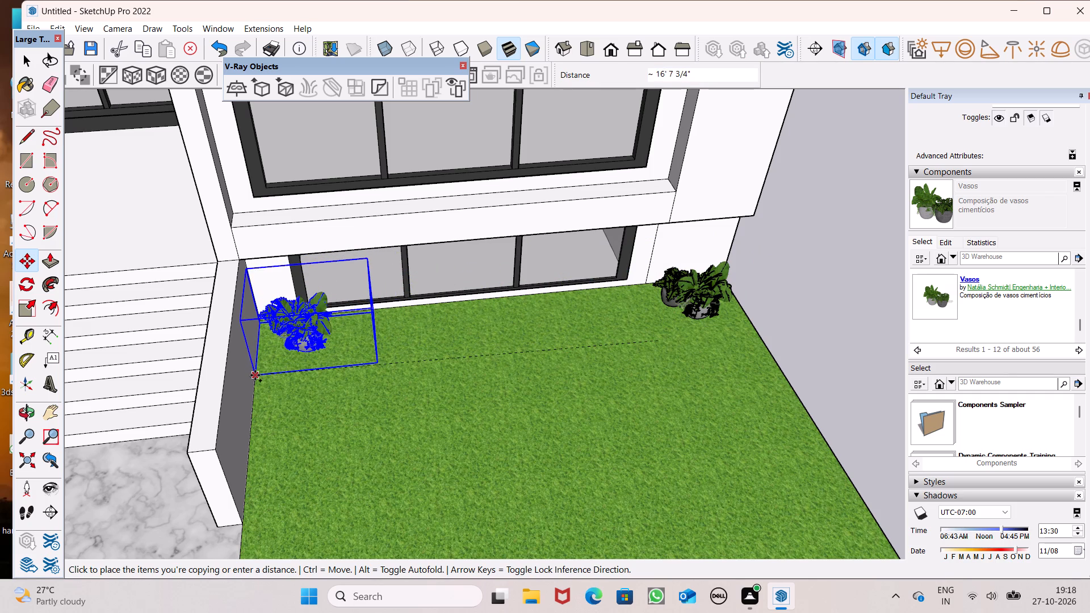
{"action": "left_click_drag", "start_coordinate": [255, 375], "coordinate": [254, 376]}
{"action": "middle_click_drag", "start_coordinate": [296, 397], "coordinate": [108, 276]}
{"action": "scroll", "coordinate": [227, 329], "scroll_direction": "down", "scroll_amount": 1}
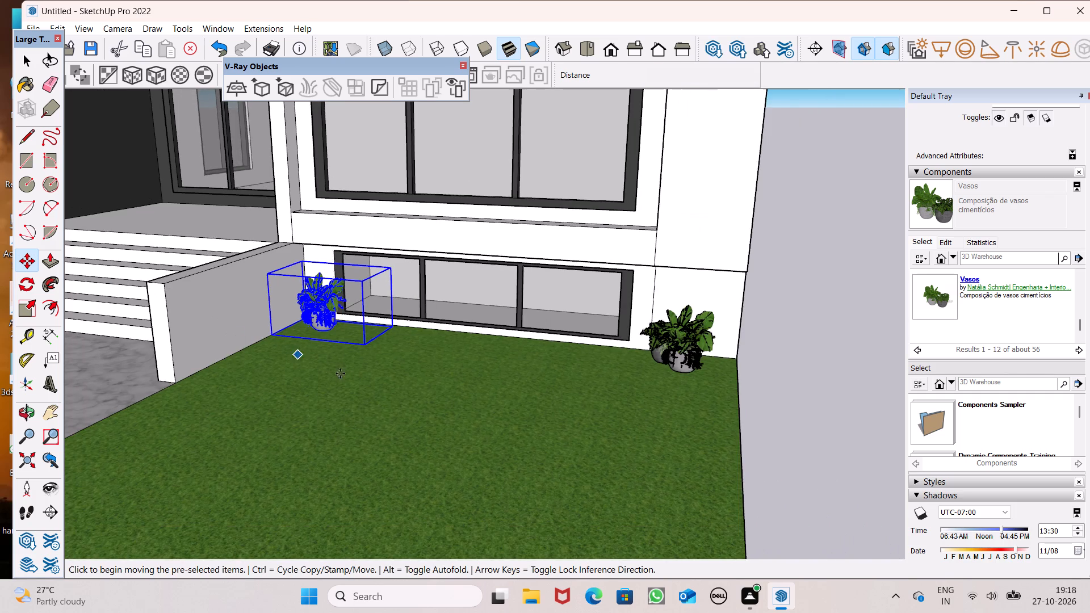
Clear the selection and examine both groups of potted plants on the front lawn from several angles.
{"action": "scroll", "coordinate": [339, 354], "scroll_direction": "up", "scroll_amount": 4}
{"action": "scroll", "coordinate": [327, 318], "scroll_direction": "down", "scroll_amount": 11}
{"action": "key", "text": "space"}
{"action": "left_click", "coordinate": [686, 410]}
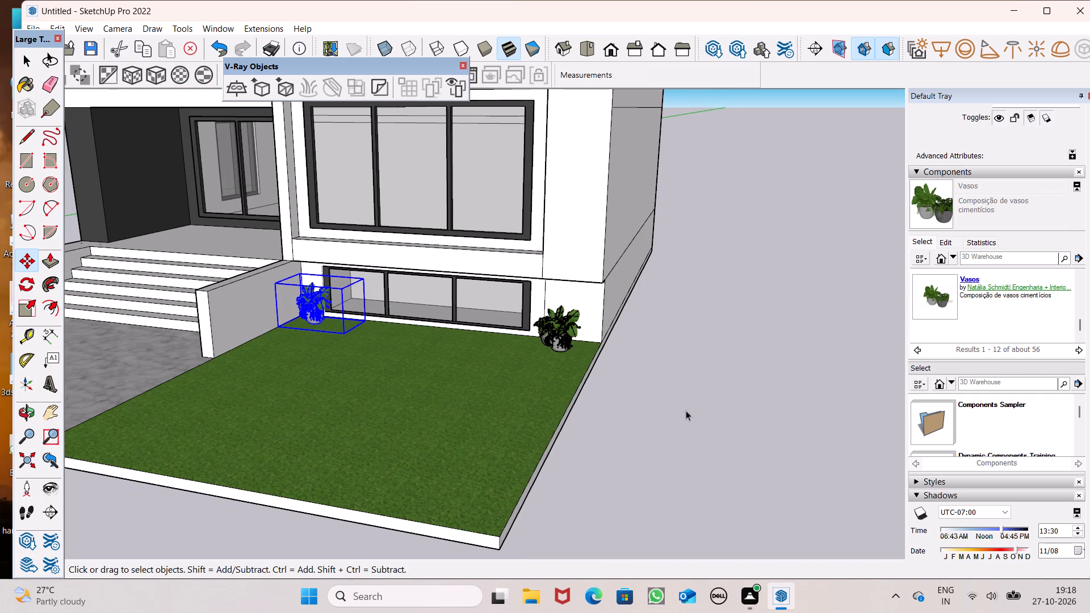
{"action": "scroll", "coordinate": [469, 368], "scroll_direction": "up", "scroll_amount": 5}
{"action": "middle_click_drag", "start_coordinate": [430, 380], "coordinate": [375, 471]}
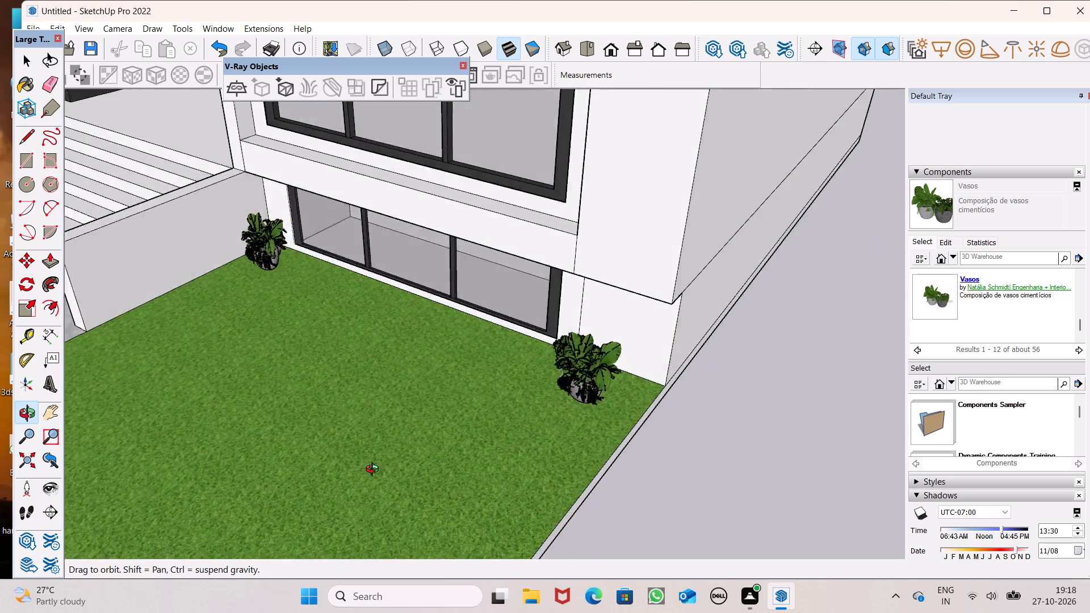
{"action": "middle_click_drag", "start_coordinate": [375, 471], "coordinate": [512, 448]}
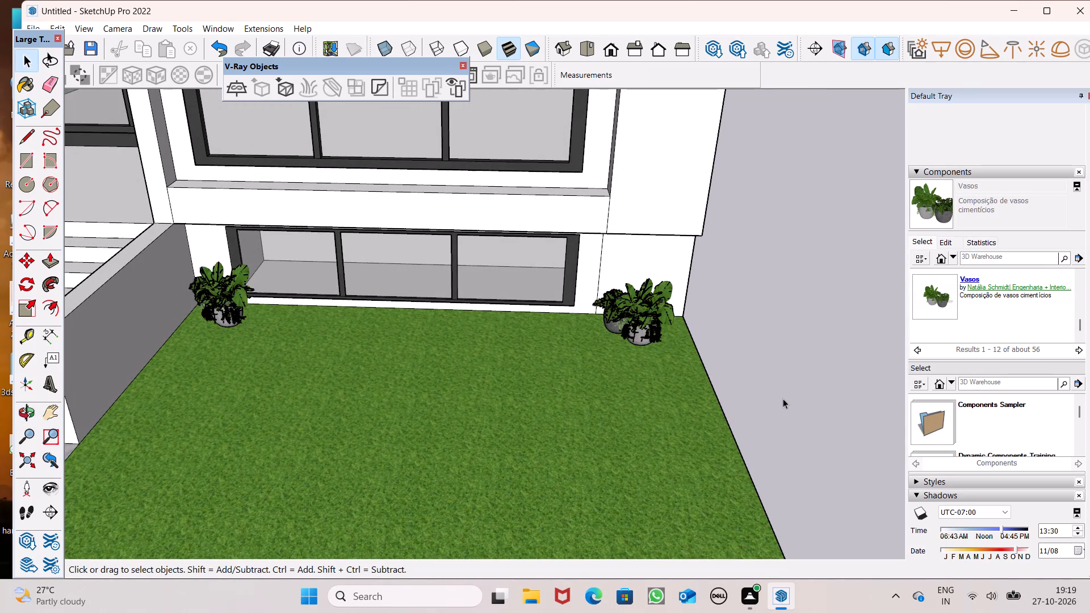
{"action": "left_click", "coordinate": [783, 398]}
{"action": "scroll", "coordinate": [616, 359], "scroll_direction": "down", "scroll_amount": 3}
{"action": "key", "text": "space"}
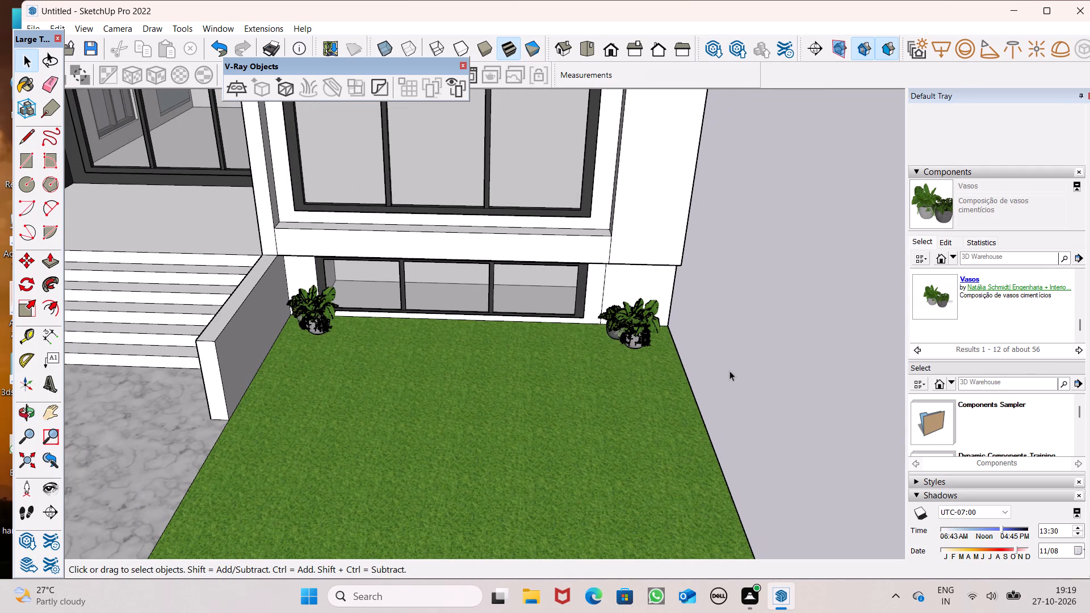
{"action": "scroll", "coordinate": [730, 371], "scroll_direction": "up", "scroll_amount": 2}
{"action": "scroll", "coordinate": [730, 371], "scroll_direction": "down", "scroll_amount": 2}
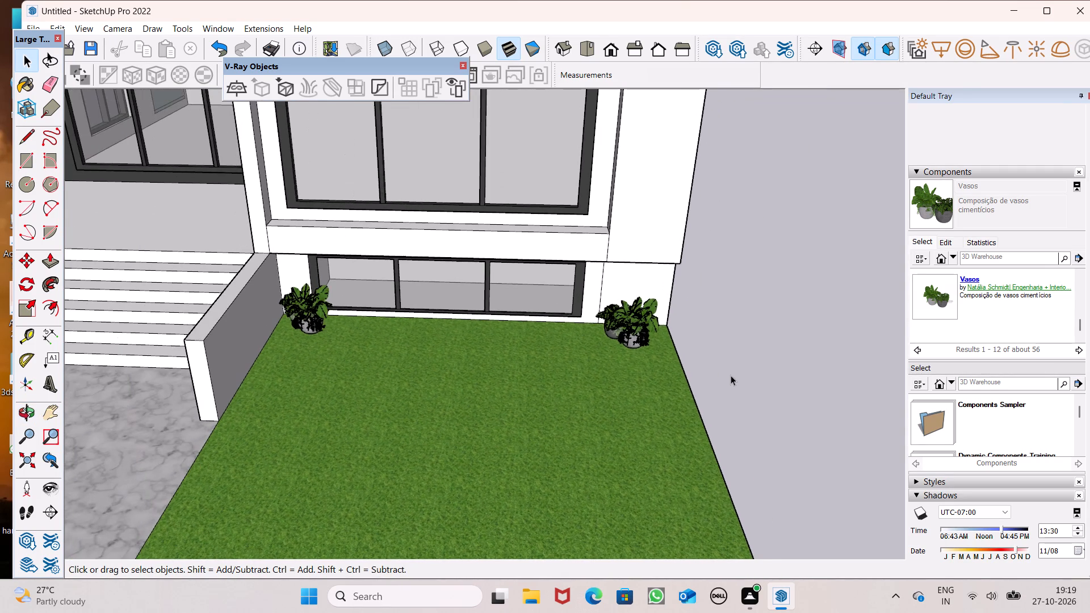
{"action": "middle_click_drag", "start_coordinate": [690, 452], "coordinate": [529, 415]}
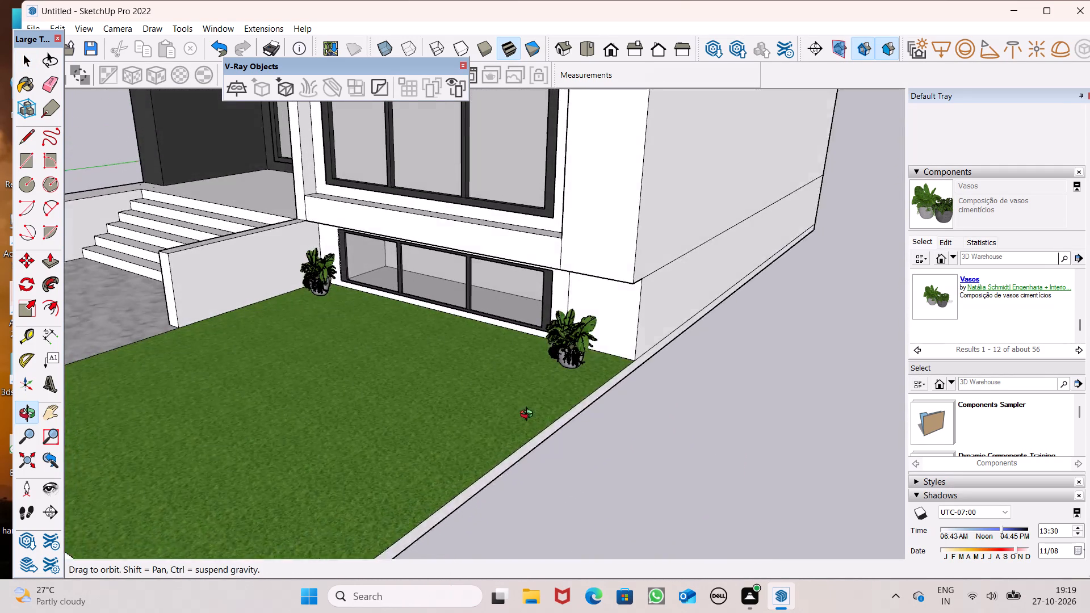
{"action": "middle_click_drag", "start_coordinate": [529, 415], "coordinate": [550, 413]}
{"action": "scroll", "coordinate": [601, 347], "scroll_direction": "down", "scroll_amount": 2}
{"action": "middle_click_drag", "start_coordinate": [661, 371], "coordinate": [258, 381]}
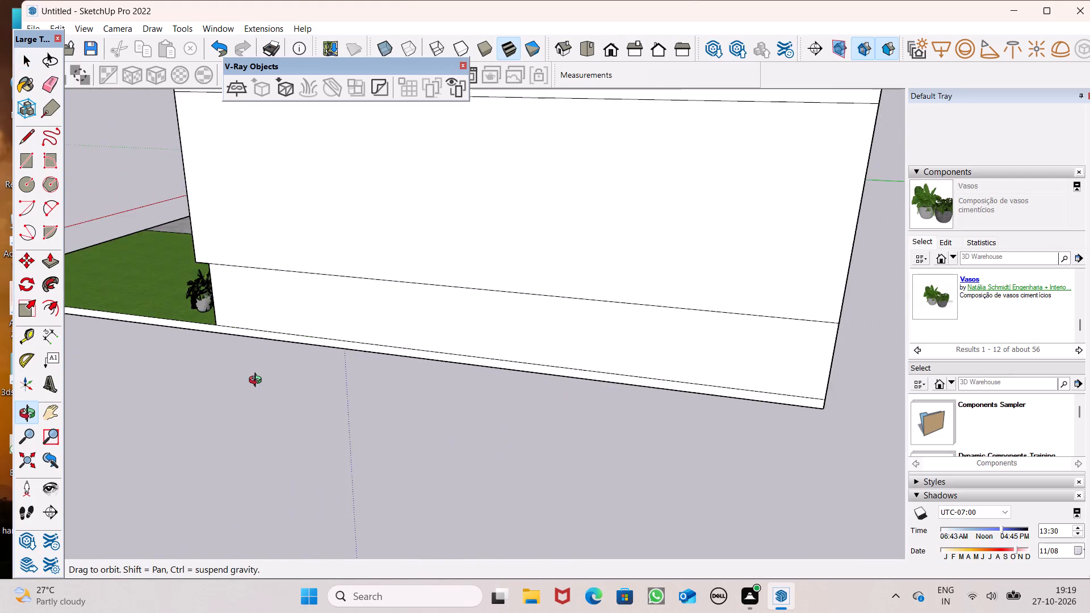
{"action": "middle_click_drag", "start_coordinate": [258, 381], "coordinate": [670, 391]}
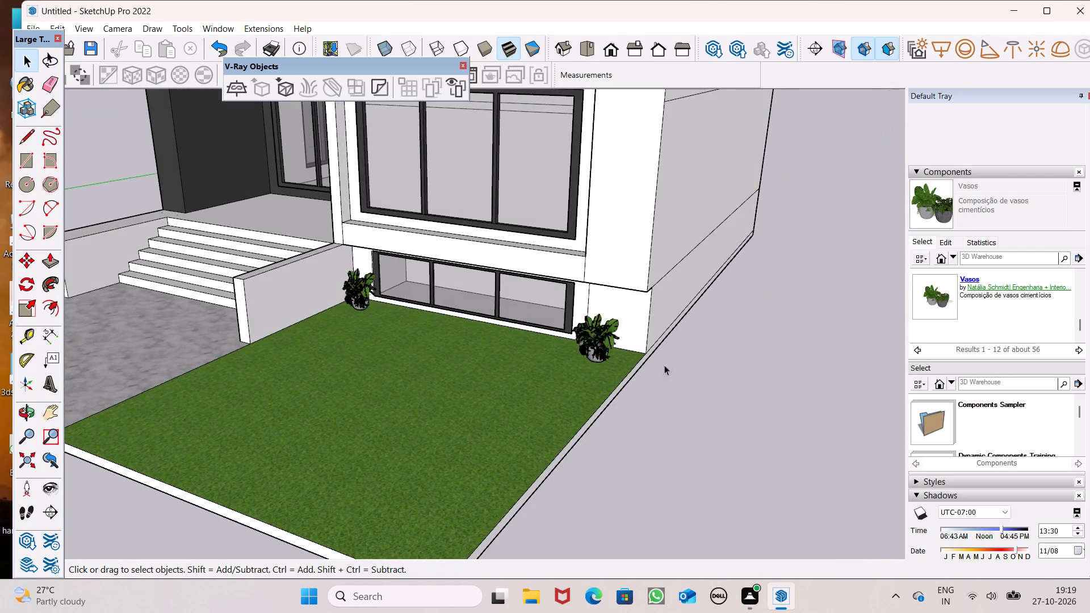
{"action": "scroll", "coordinate": [668, 271], "scroll_direction": "down", "scroll_amount": 10}
{"action": "middle_click_drag", "start_coordinate": [676, 329], "coordinate": [845, 375]}
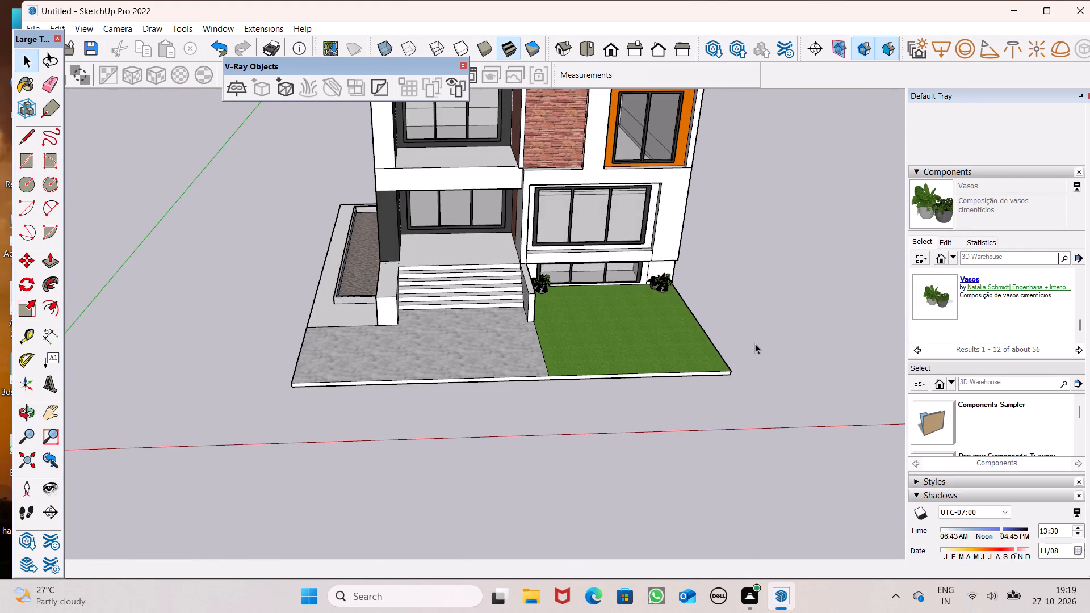
{"action": "scroll", "coordinate": [755, 343], "scroll_direction": "down", "scroll_amount": 1}
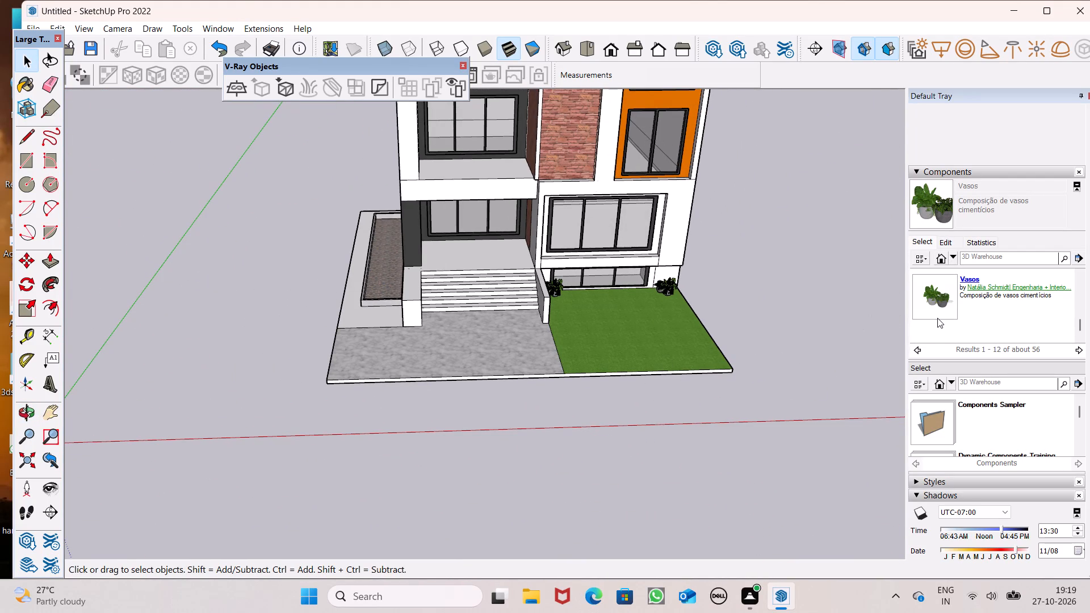
Search the 3D Warehouse components for "plants".
{"action": "scroll", "coordinate": [937, 317], "scroll_direction": "up", "scroll_amount": 1}
{"action": "scroll", "coordinate": [937, 317], "scroll_direction": "down", "scroll_amount": 2}
{"action": "scroll", "coordinate": [946, 257], "scroll_direction": "down", "scroll_amount": 2}
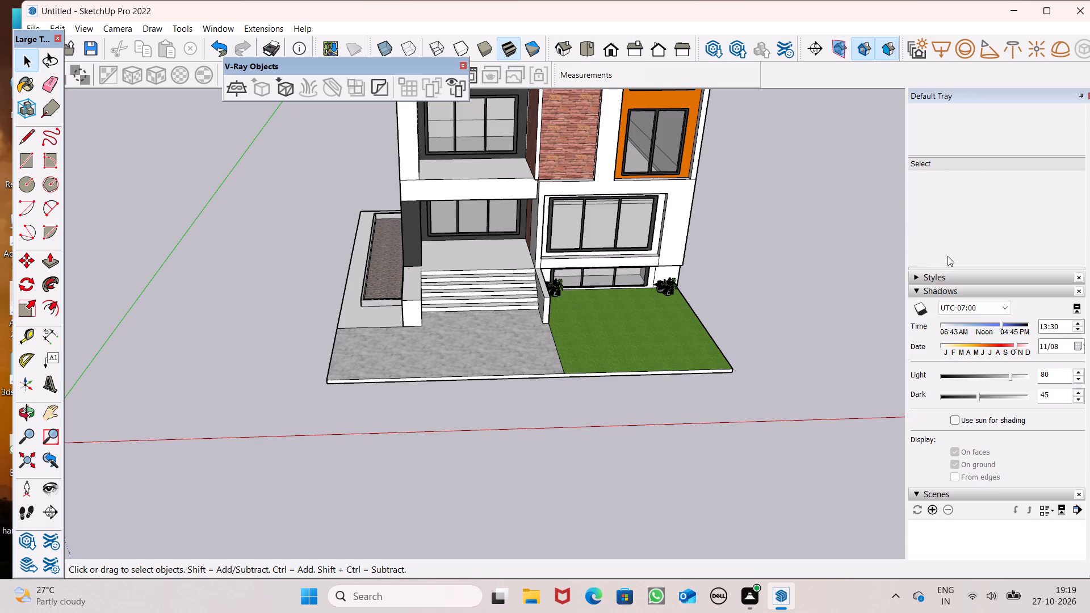
{"action": "scroll", "coordinate": [948, 241], "scroll_direction": "up", "scroll_amount": 4}
{"action": "scroll", "coordinate": [946, 240], "scroll_direction": "down", "scroll_amount": 3}
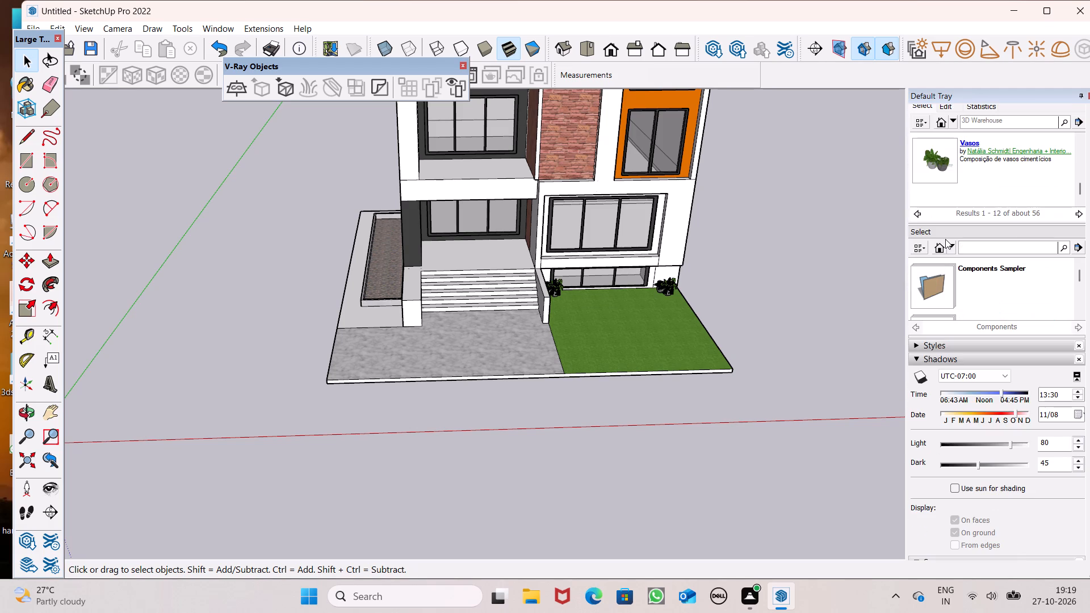
{"action": "scroll", "coordinate": [944, 238], "scroll_direction": "up", "scroll_amount": 3}
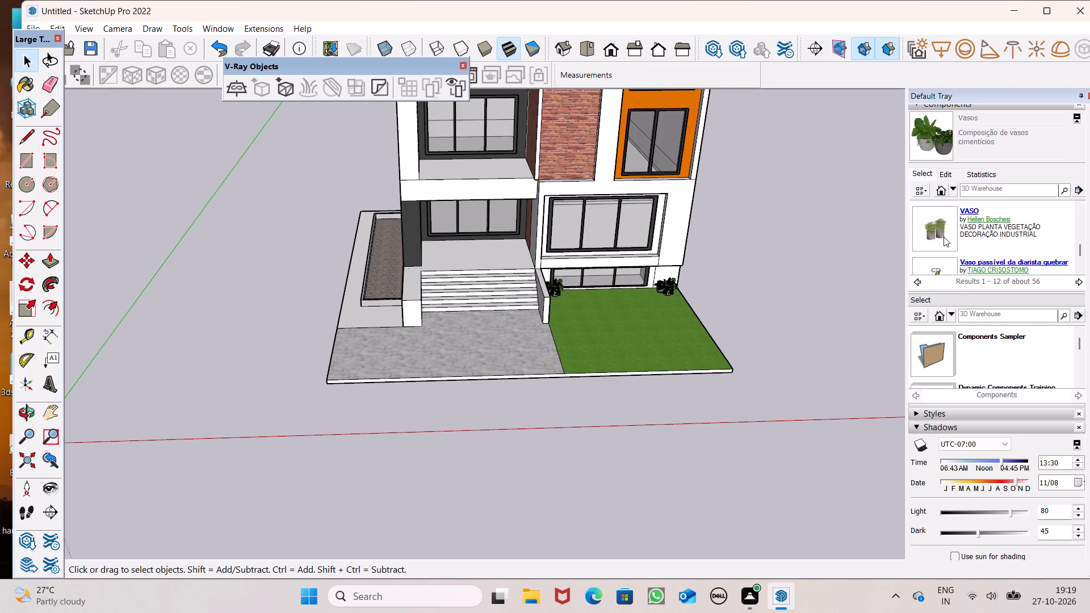
{"action": "scroll", "coordinate": [944, 237], "scroll_direction": "up", "scroll_amount": 2}
{"action": "left_click", "coordinate": [965, 195]}
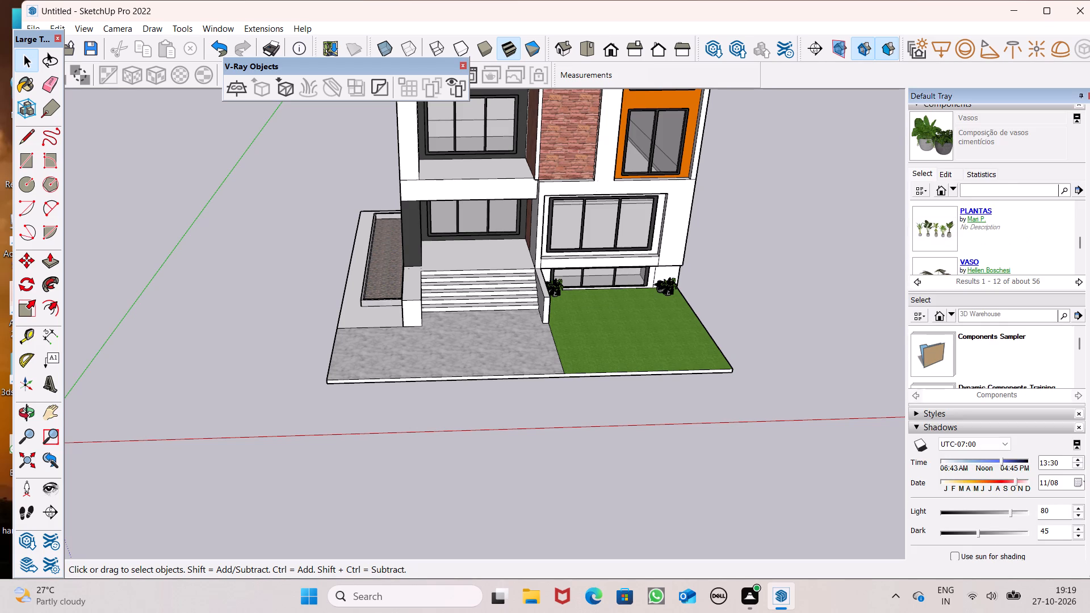
{"action": "type", "text": "plants"}
{"action": "key", "text": "Return"}
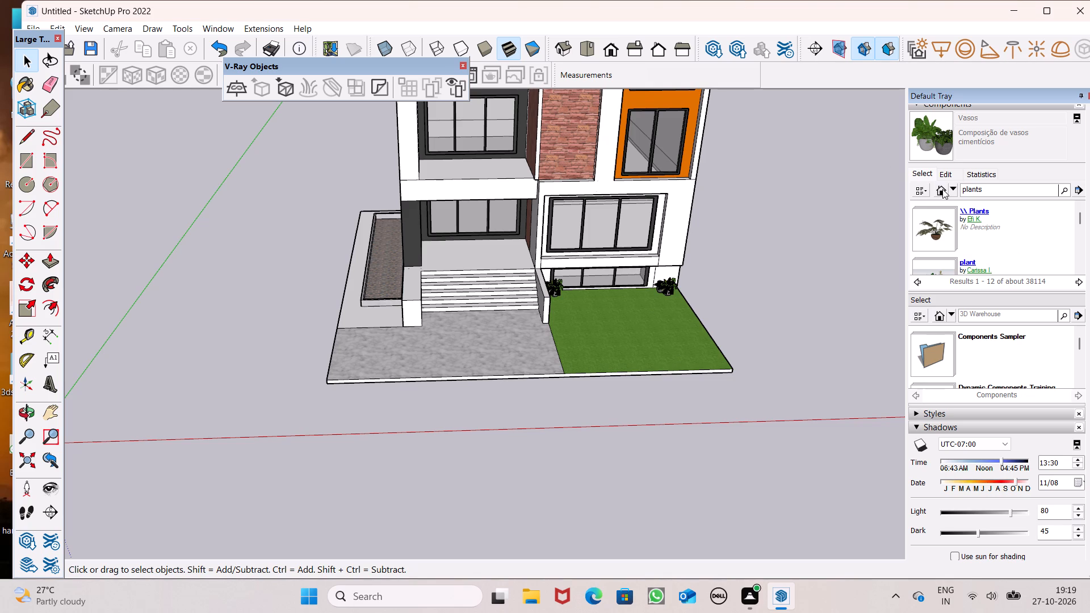
Browse the results to the 3D TREES VRAY READY collection and load its BROADLEAF TREE 4 component.
{"action": "scroll", "coordinate": [943, 232], "scroll_direction": "down", "scroll_amount": 1}
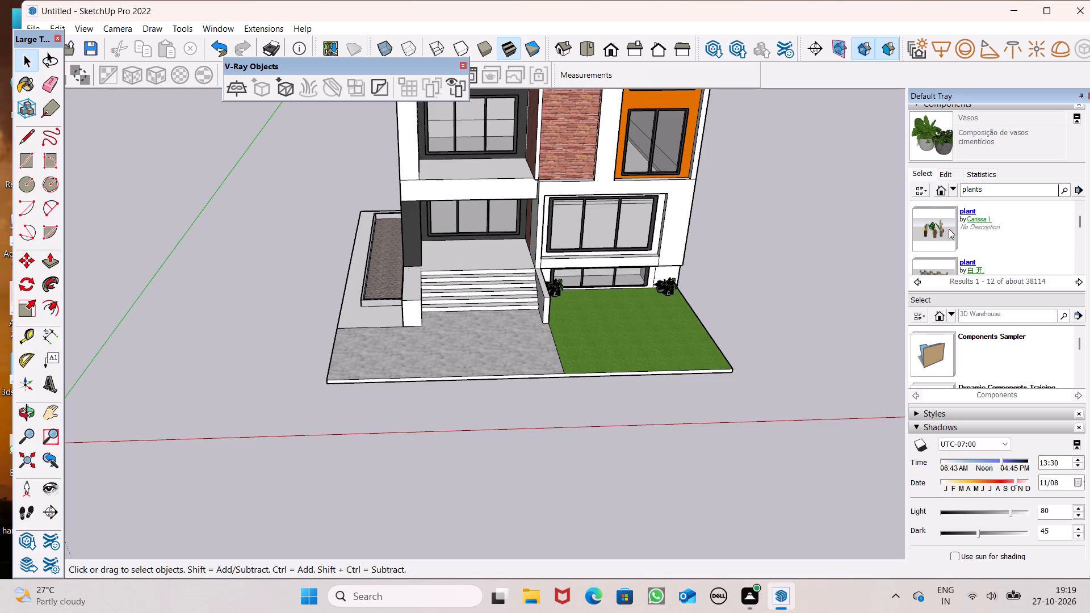
{"action": "scroll", "coordinate": [954, 234], "scroll_direction": "down", "scroll_amount": 2}
{"action": "left_click", "coordinate": [934, 231]}
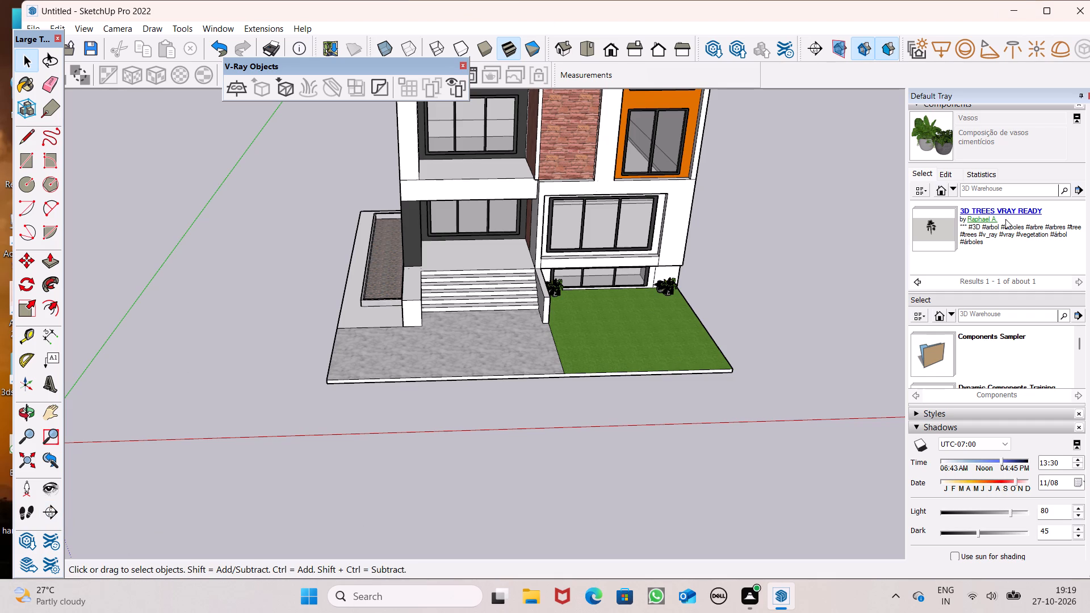
{"action": "left_click", "coordinate": [929, 229]}
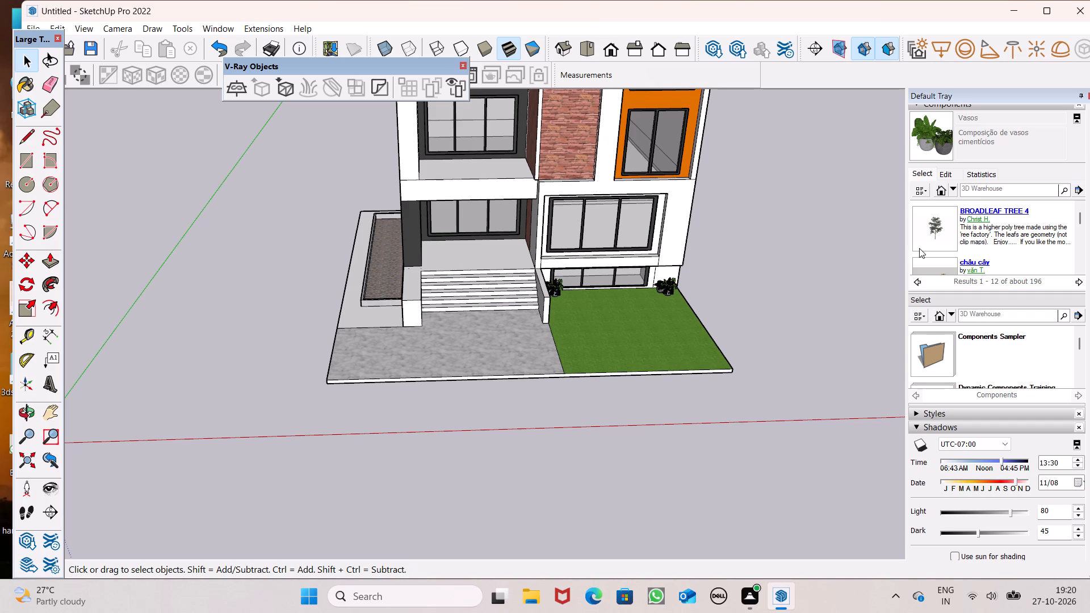
{"action": "left_click", "coordinate": [933, 236]}
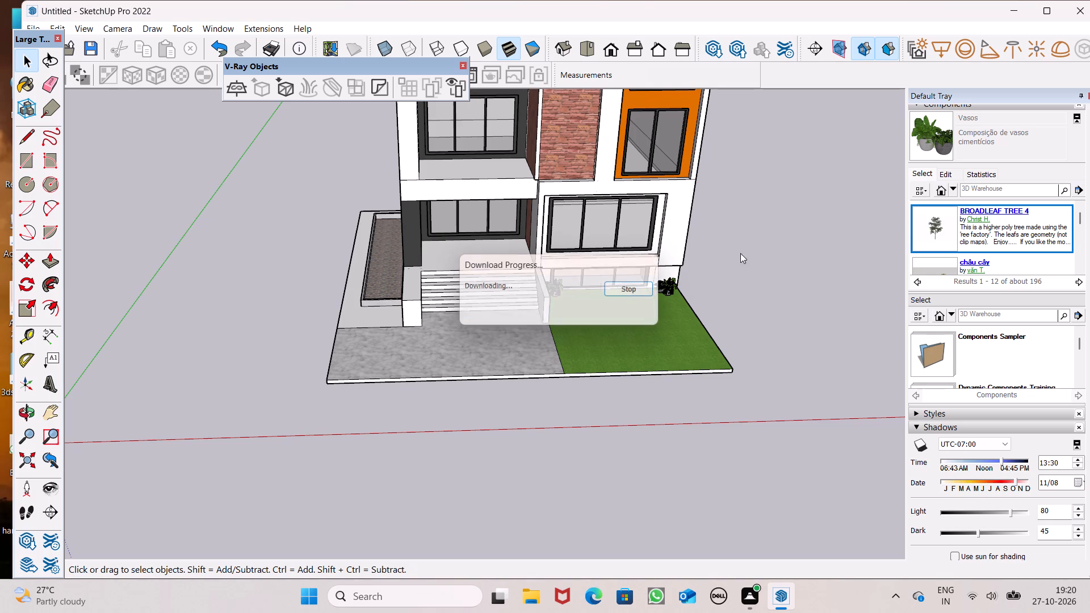
{"action": "scroll", "coordinate": [196, 273], "scroll_direction": "down", "scroll_amount": 2}
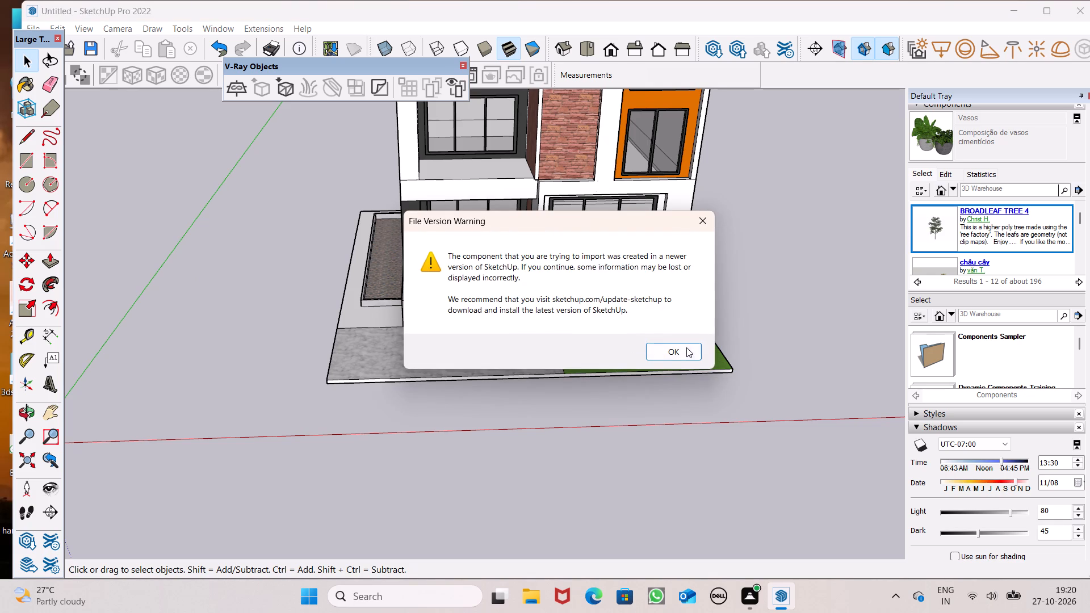
{"action": "left_click_drag", "start_coordinate": [680, 347], "coordinate": [674, 346]}
Place the BROADLEAF TREE 4 component on the gravel planter side of the building and clear the selection.
{"action": "middle_click_drag", "start_coordinate": [217, 298], "coordinate": [416, 346]}
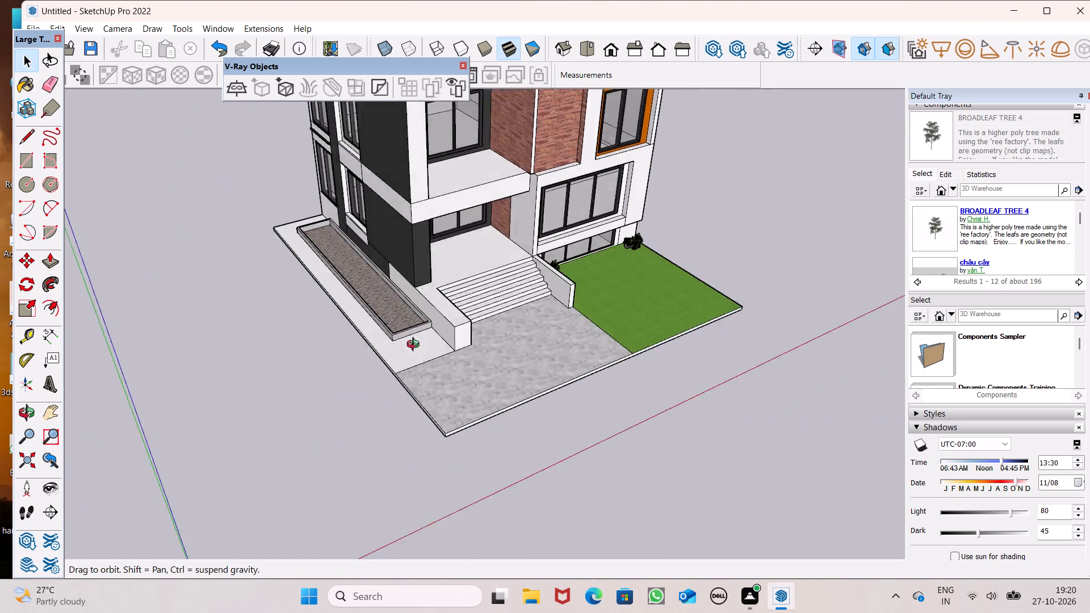
{"action": "middle_click_drag", "start_coordinate": [416, 346], "coordinate": [525, 346]}
{"action": "scroll", "coordinate": [525, 348], "scroll_direction": "up", "scroll_amount": 1}
{"action": "scroll", "coordinate": [384, 102], "scroll_direction": "down", "scroll_amount": 8}
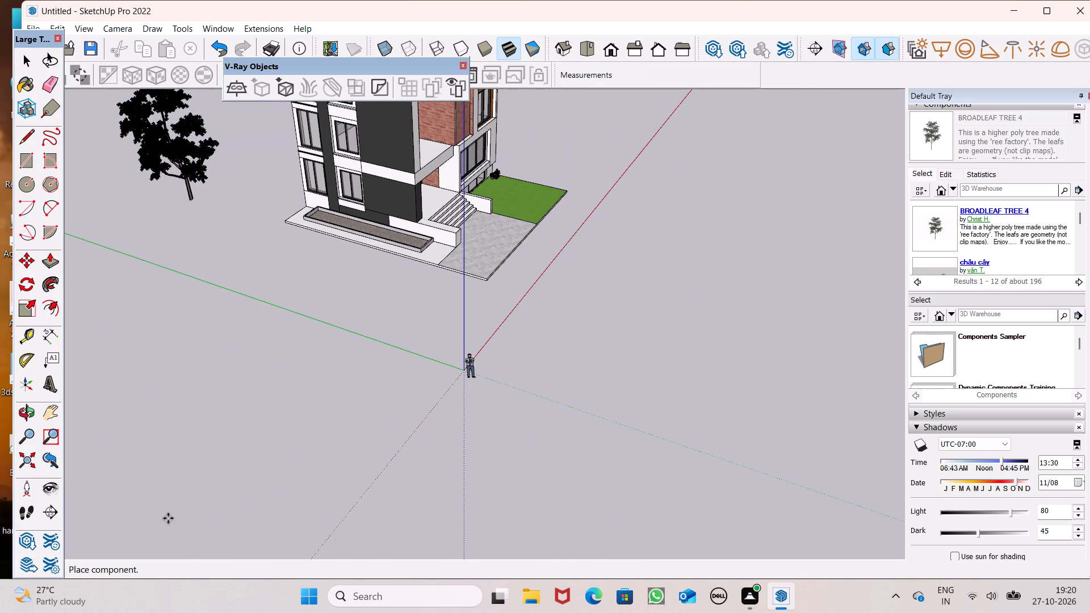
{"action": "scroll", "coordinate": [210, 402], "scroll_direction": "down", "scroll_amount": 7}
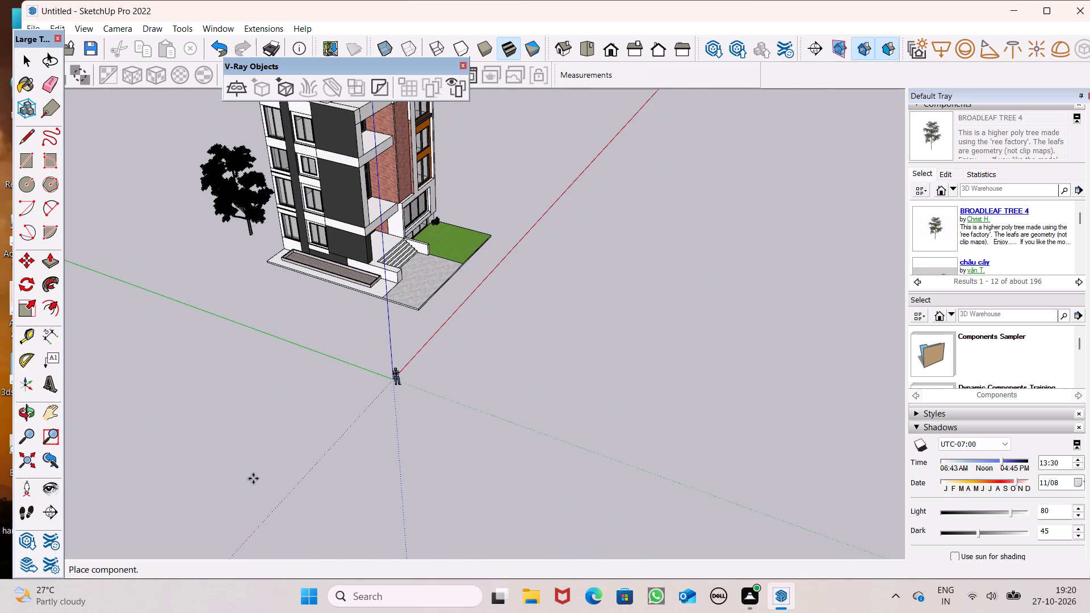
{"action": "left_click", "coordinate": [229, 534]}
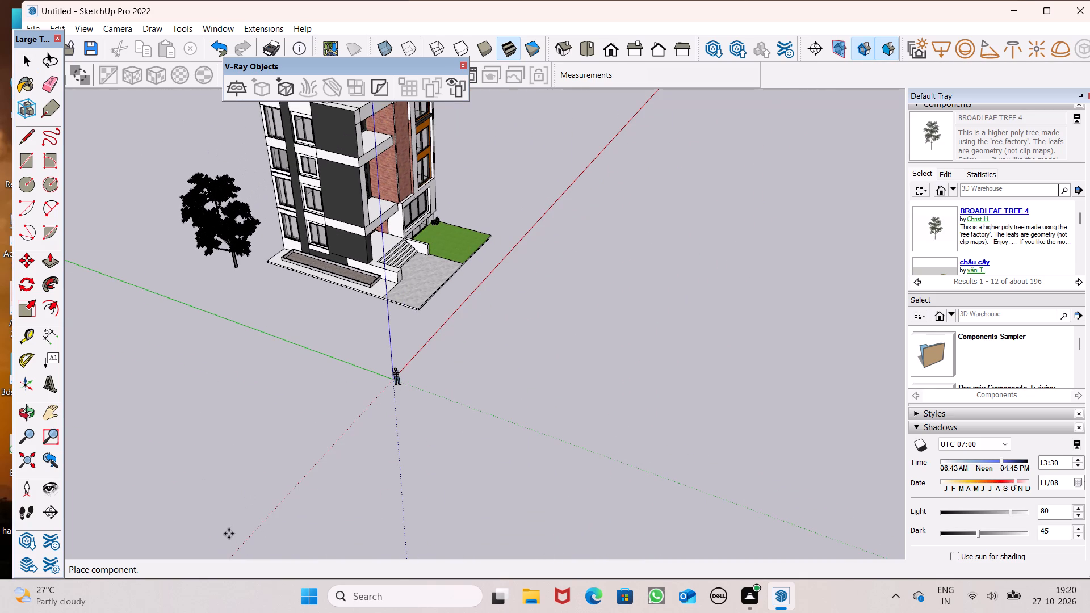
{"action": "middle_click_drag", "start_coordinate": [279, 329], "coordinate": [36, 145]}
{"action": "scroll", "coordinate": [36, 145], "scroll_direction": "up", "scroll_amount": 1}
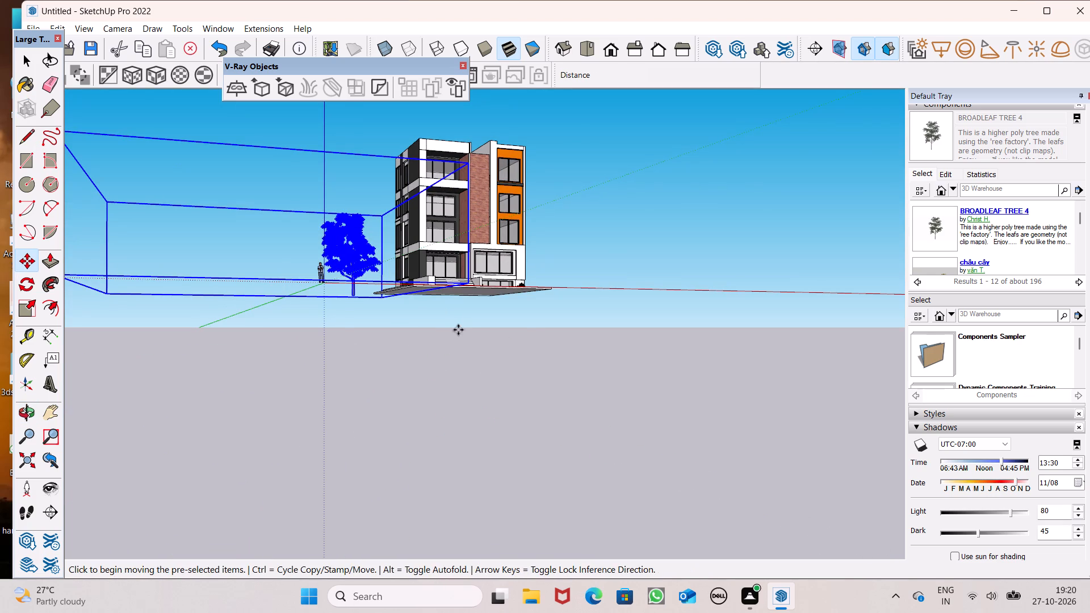
{"action": "scroll", "coordinate": [458, 330], "scroll_direction": "down", "scroll_amount": 3}
{"action": "middle_click_drag", "start_coordinate": [525, 337], "coordinate": [426, 480]}
{"action": "right_click", "coordinate": [316, 299]}
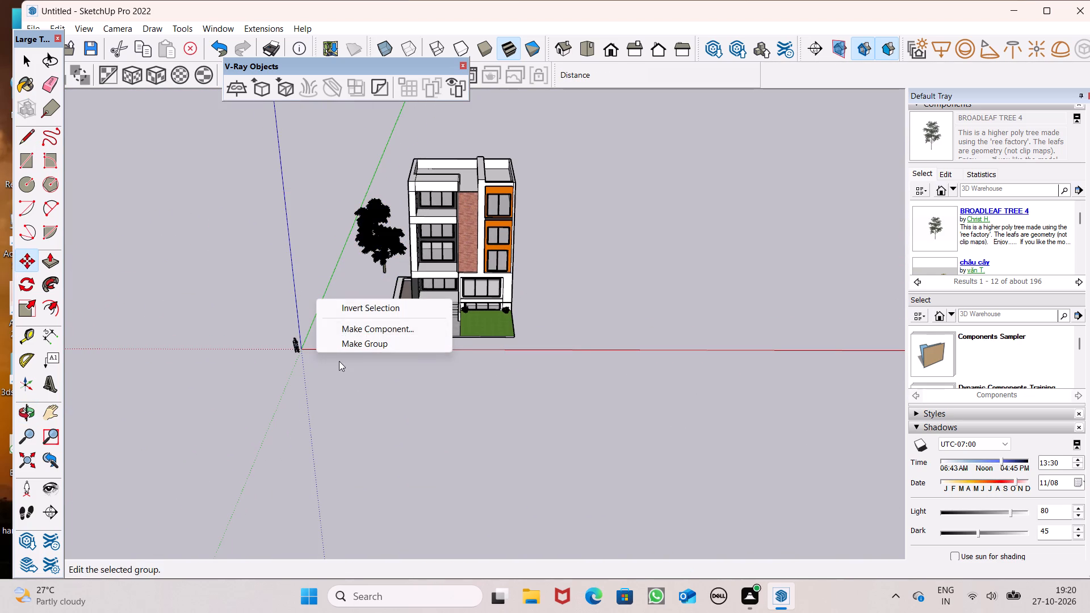
{"action": "left_click", "coordinate": [339, 361]}
Move the broadleaf tree about 13' onto the base slab's rear corner, beside the end of the gravel planter.
{"action": "scroll", "coordinate": [380, 233], "scroll_direction": "up", "scroll_amount": 5}
{"action": "scroll", "coordinate": [444, 420], "scroll_direction": "up", "scroll_amount": 7}
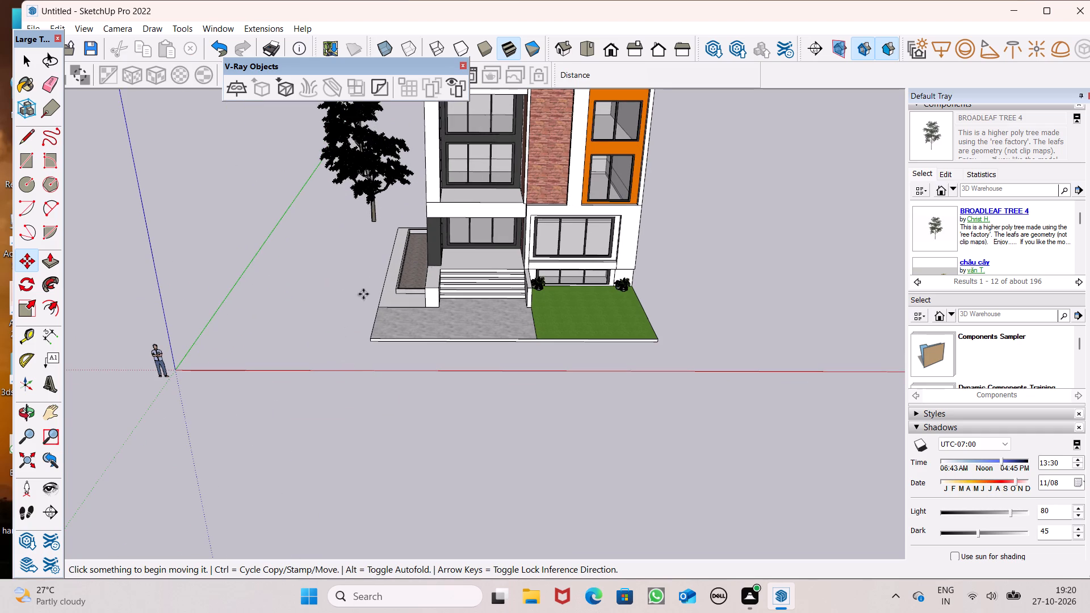
{"action": "key", "text": "space"}
{"action": "middle_click_drag", "start_coordinate": [388, 262], "coordinate": [656, 385]}
{"action": "scroll", "coordinate": [217, 253], "scroll_direction": "up", "scroll_amount": 8}
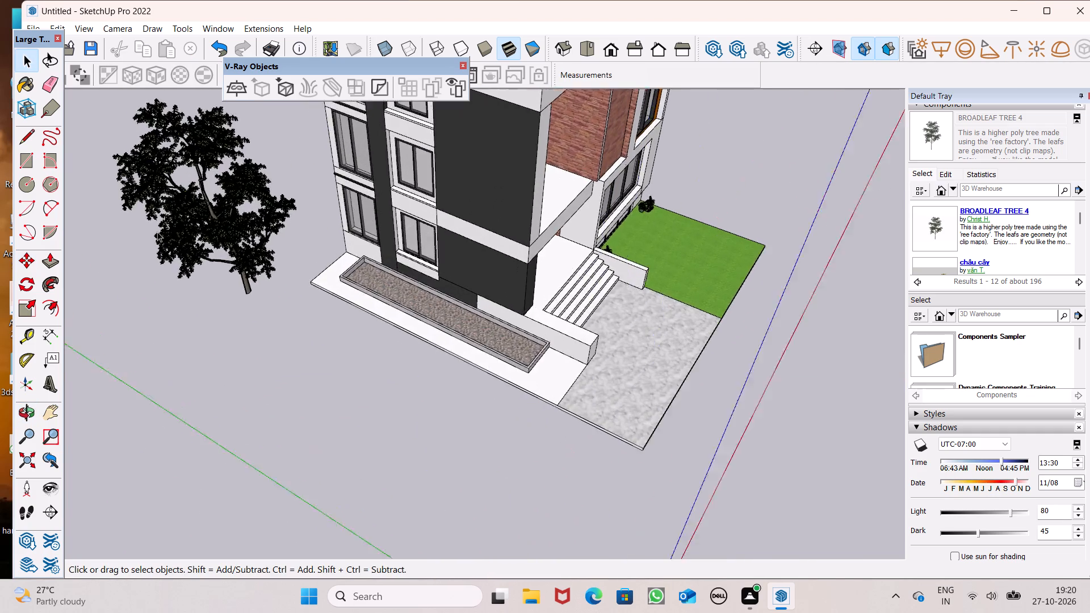
{"action": "scroll", "coordinate": [240, 274], "scroll_direction": "up", "scroll_amount": 7}
{"action": "left_click", "coordinate": [262, 289]}
{"action": "scroll", "coordinate": [262, 288], "scroll_direction": "up", "scroll_amount": 2}
{"action": "scroll", "coordinate": [262, 288], "scroll_direction": "down", "scroll_amount": 1}
{"action": "scroll", "coordinate": [262, 288], "scroll_direction": "up", "scroll_amount": 2}
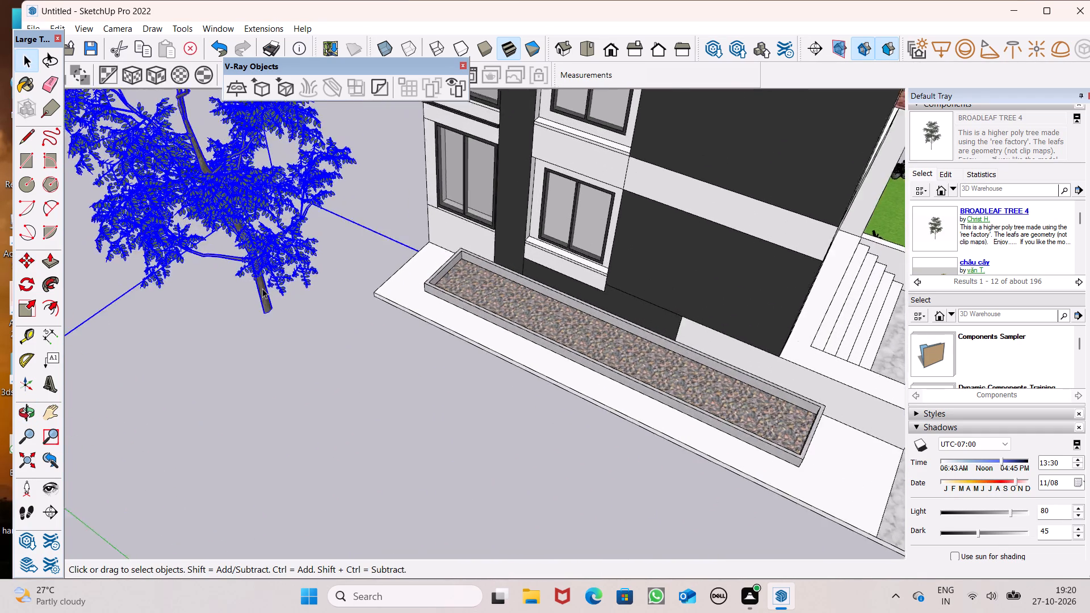
{"action": "scroll", "coordinate": [262, 288], "scroll_direction": "up", "scroll_amount": 3}
{"action": "key", "text": "m"}
{"action": "key", "text": "Return"}
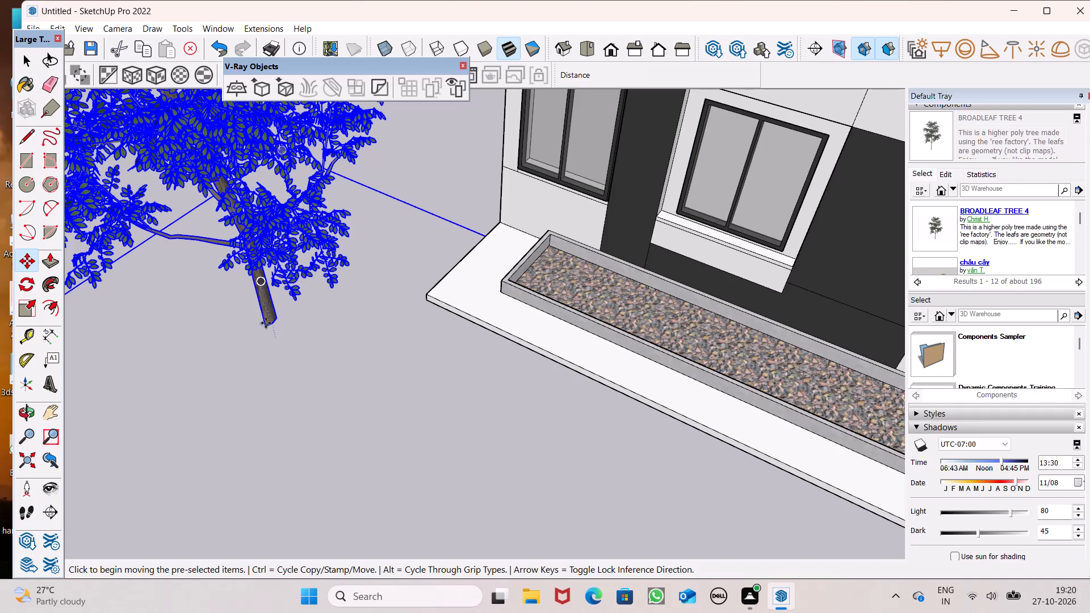
{"action": "left_click_drag", "start_coordinate": [262, 283], "coordinate": [477, 266]}
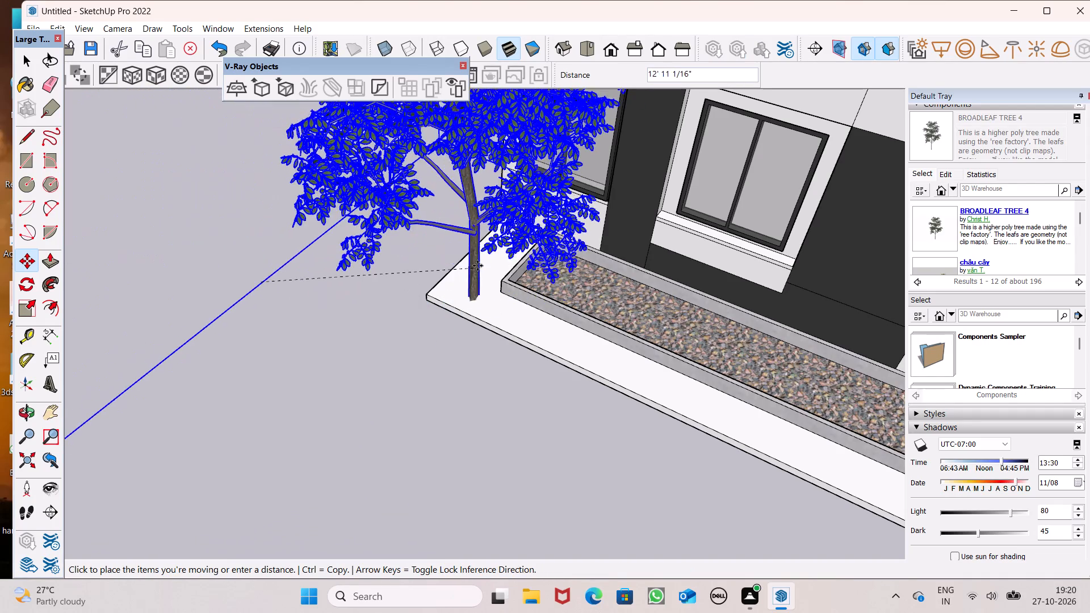
{"action": "left_click_drag", "start_coordinate": [477, 266], "coordinate": [488, 280]}
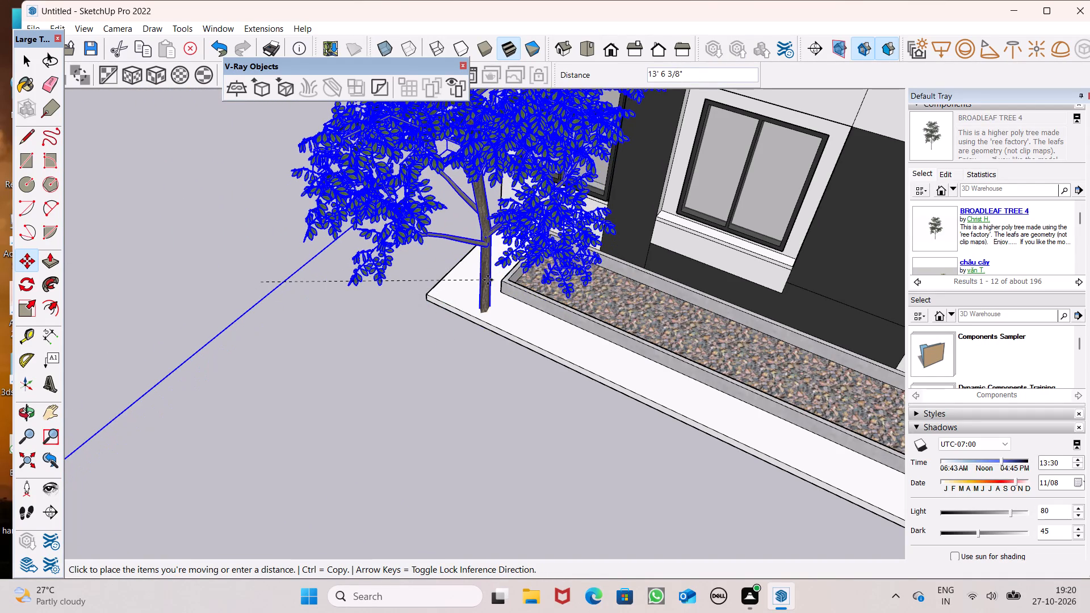
{"action": "left_click_drag", "start_coordinate": [488, 280], "coordinate": [484, 268]}
Raise the broadleaf tree until its trunk base rests on top of the base slab, and clear the selection.
{"action": "middle_click_drag", "start_coordinate": [479, 304], "coordinate": [680, 141]}
{"action": "scroll", "coordinate": [551, 377], "scroll_direction": "down", "scroll_amount": 1}
{"action": "middle_click_drag", "start_coordinate": [550, 367], "coordinate": [628, 325]}
{"action": "scroll", "coordinate": [557, 290], "scroll_direction": "up", "scroll_amount": 13}
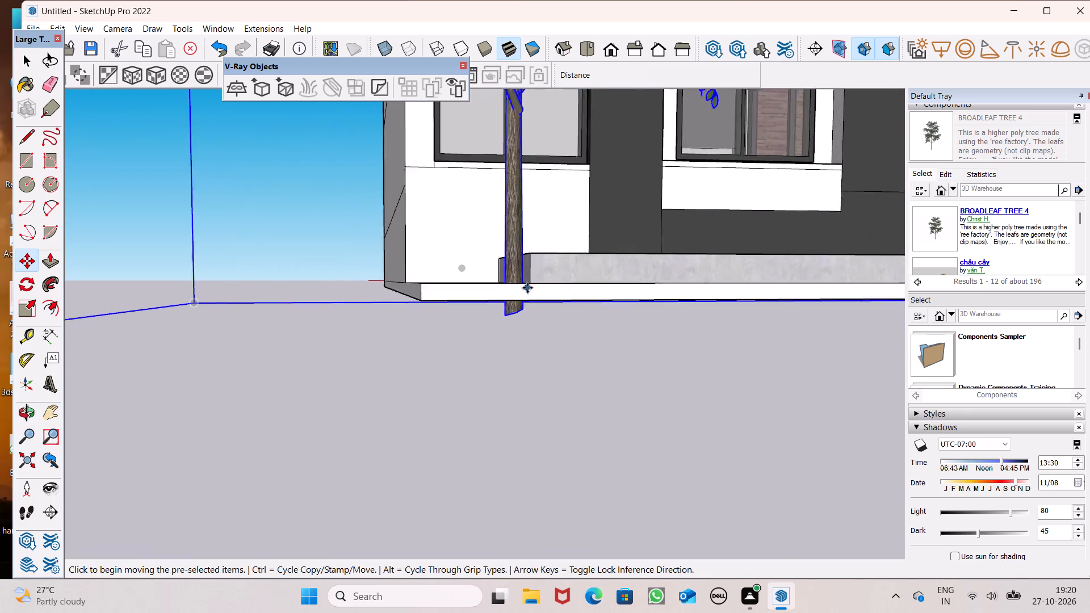
{"action": "scroll", "coordinate": [527, 288], "scroll_direction": "up", "scroll_amount": 2}
{"action": "left_click_drag", "start_coordinate": [522, 251], "coordinate": [519, 236]}
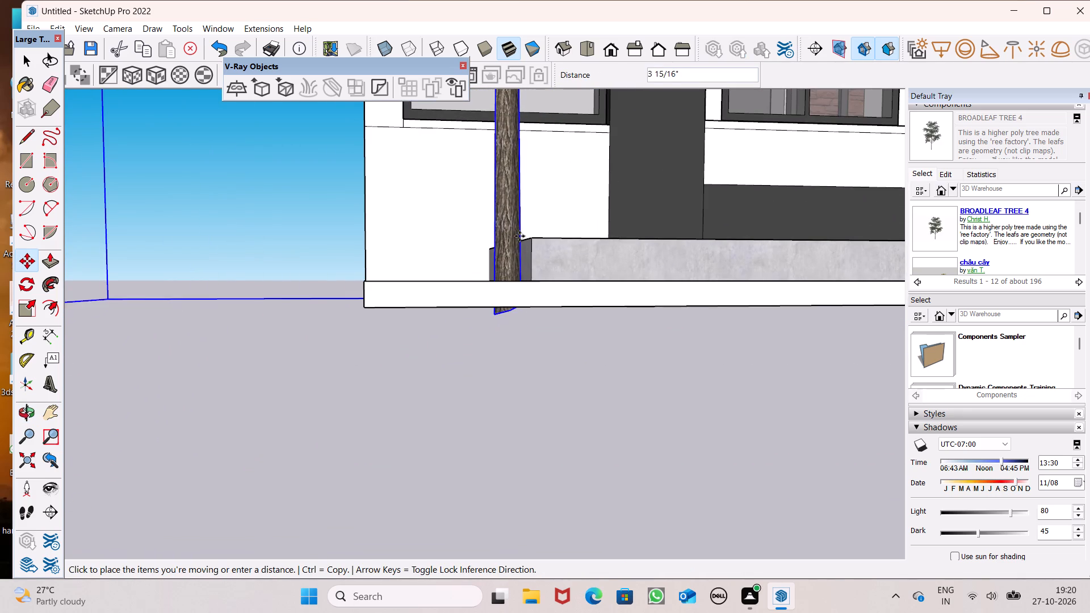
{"action": "left_click_drag", "start_coordinate": [519, 236], "coordinate": [512, 212]}
{"action": "scroll", "coordinate": [510, 342], "scroll_direction": "up", "scroll_amount": 1}
{"action": "middle_click_drag", "start_coordinate": [511, 341], "coordinate": [524, 337]}
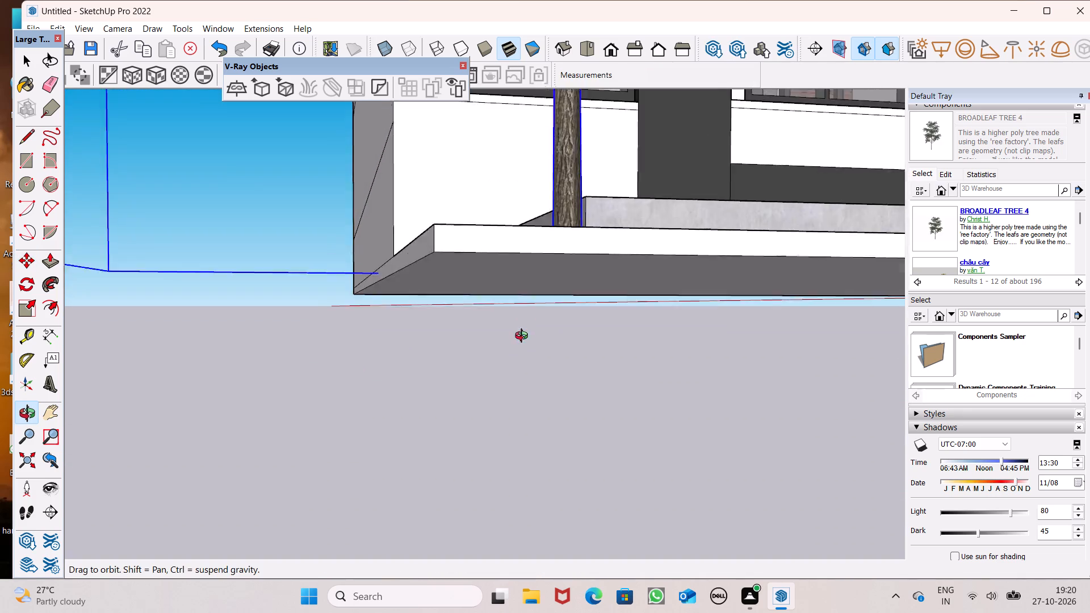
{"action": "middle_click_drag", "start_coordinate": [524, 337], "coordinate": [523, 346]}
{"action": "key", "text": "space"}
{"action": "left_click", "coordinate": [267, 345]}
Load the chậu cây component with three flowering shrubs and place it on the ground outside the slab, beside the gravel planter.
{"action": "scroll", "coordinate": [256, 324], "scroll_direction": "down", "scroll_amount": 12}
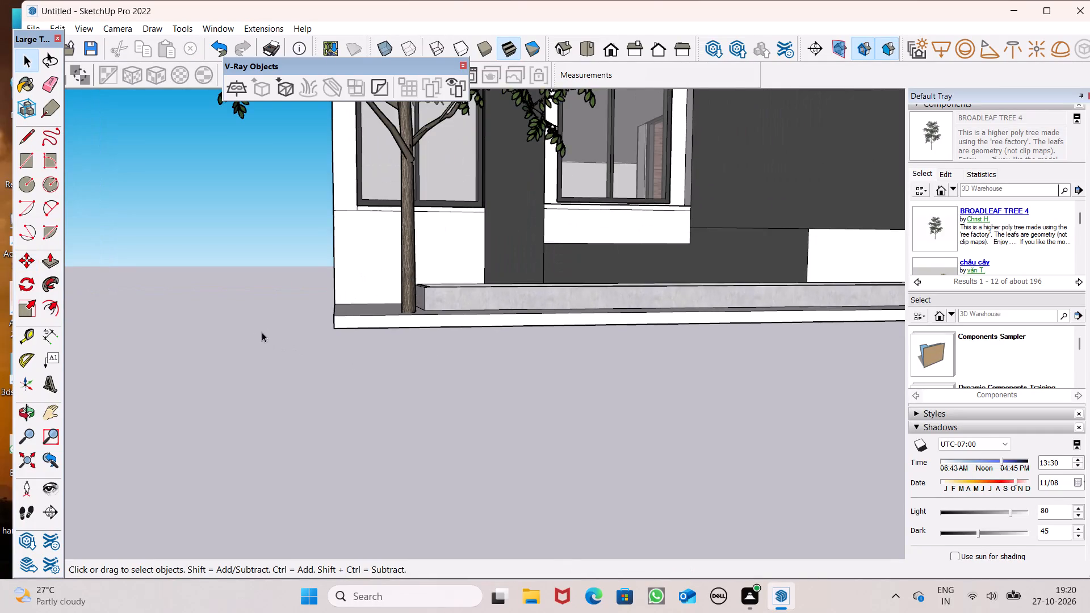
{"action": "scroll", "coordinate": [262, 332], "scroll_direction": "down", "scroll_amount": 20}
{"action": "scroll", "coordinate": [262, 332], "scroll_direction": "down", "scroll_amount": 2}
{"action": "scroll", "coordinate": [372, 360], "scroll_direction": "down", "scroll_amount": 7}
{"action": "middle_click_drag", "start_coordinate": [429, 397], "coordinate": [197, 457]}
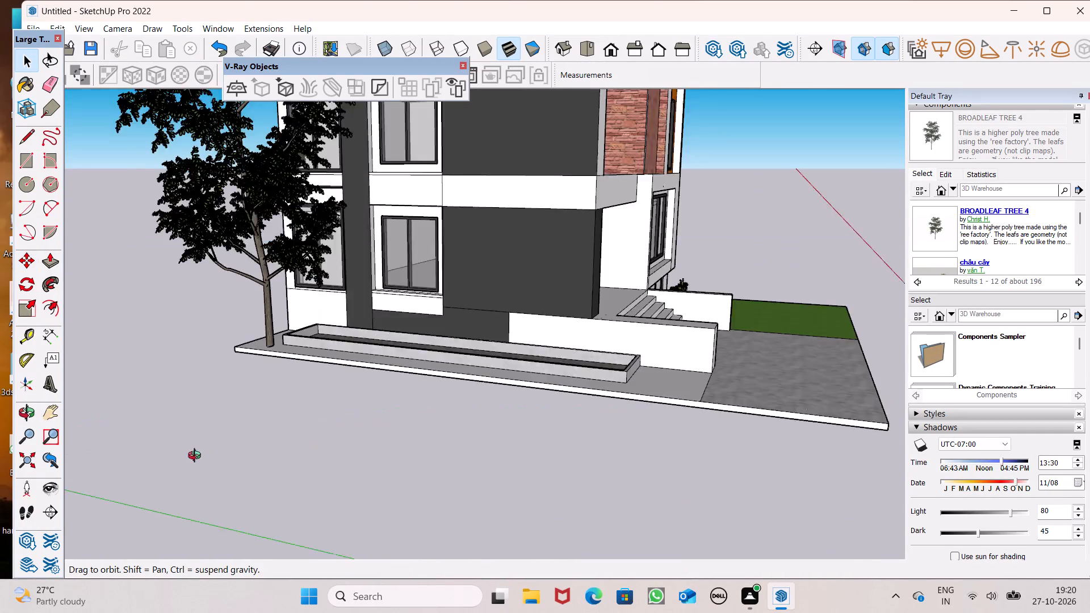
{"action": "middle_click_drag", "start_coordinate": [197, 457], "coordinate": [16, 488]}
{"action": "scroll", "coordinate": [15, 487], "scroll_direction": "up", "scroll_amount": 1}
{"action": "scroll", "coordinate": [156, 230], "scroll_direction": "down", "scroll_amount": 7}
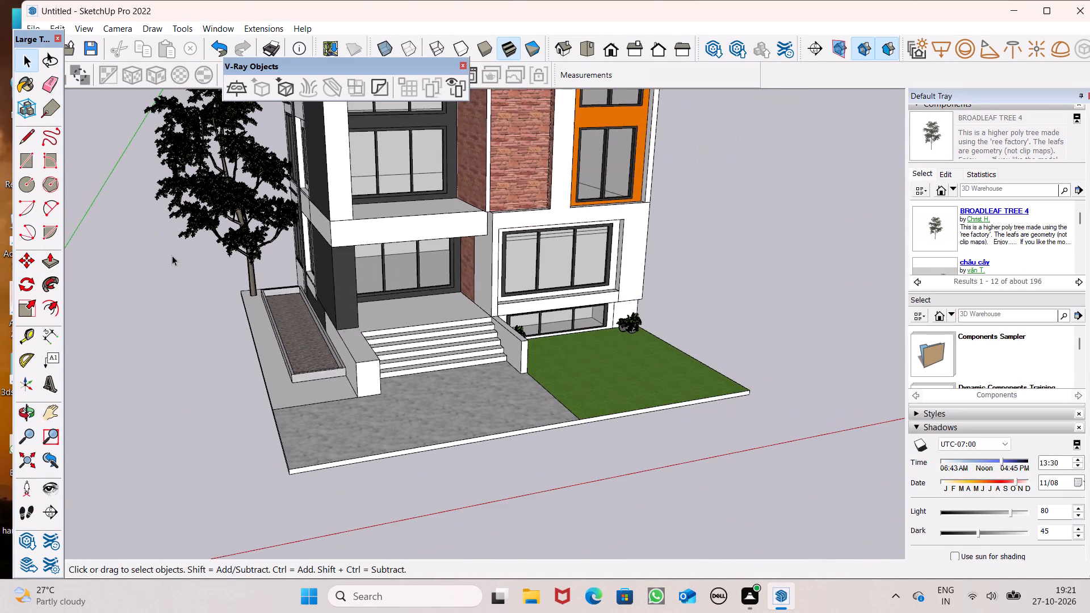
{"action": "scroll", "coordinate": [175, 257], "scroll_direction": "down", "scroll_amount": 4}
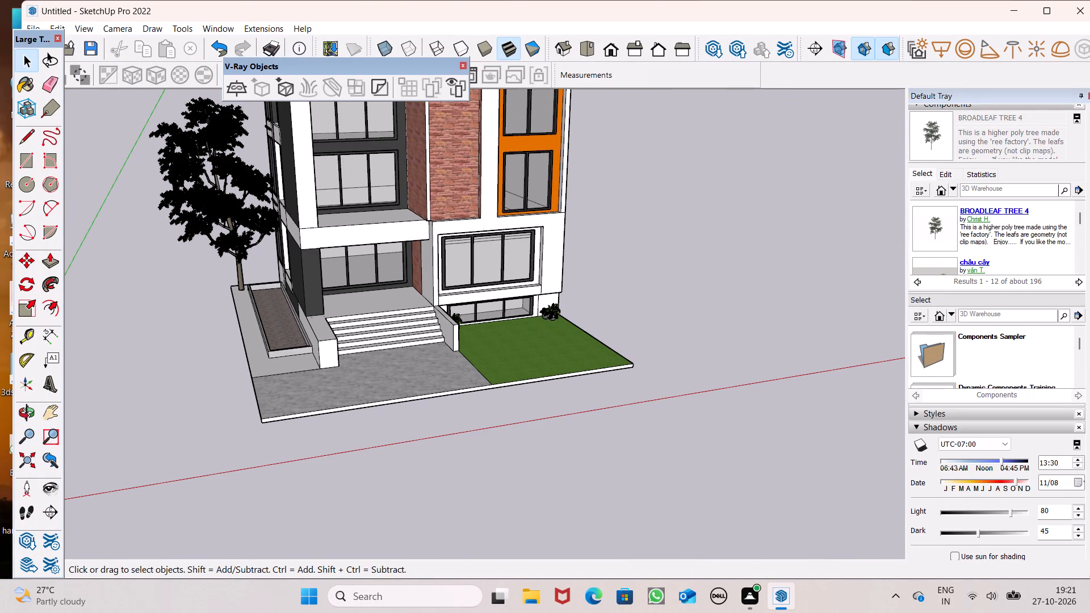
{"action": "scroll", "coordinate": [957, 240], "scroll_direction": "down", "scroll_amount": 1}
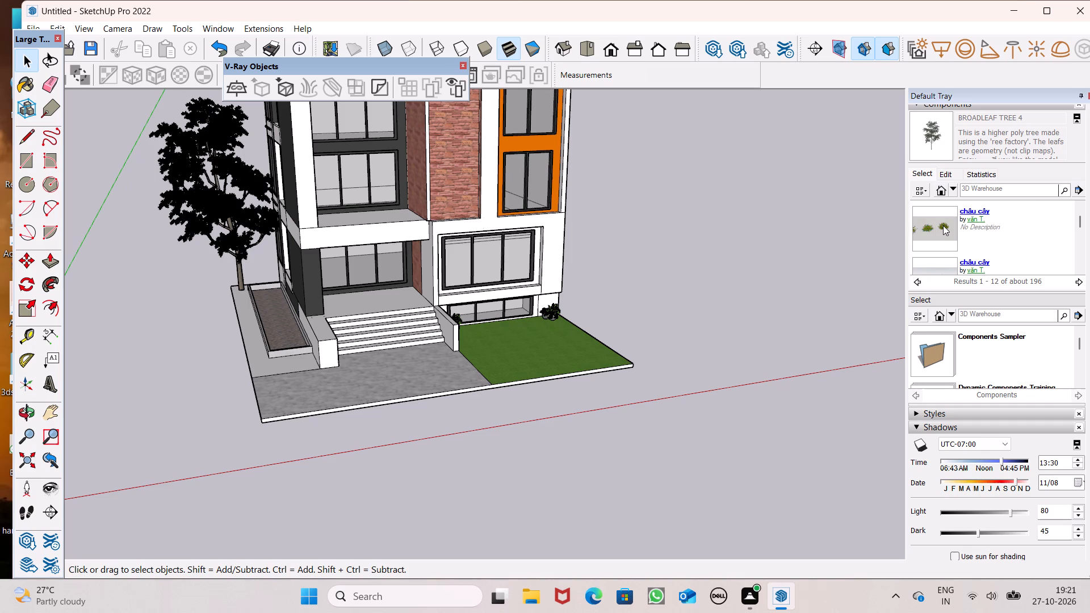
{"action": "left_click", "coordinate": [943, 224]}
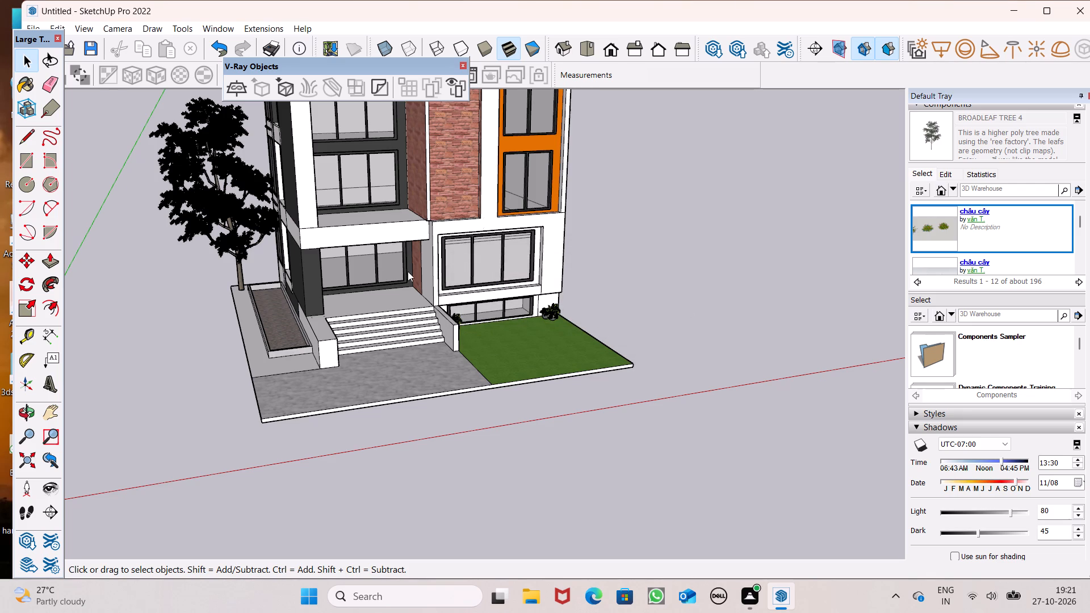
{"action": "scroll", "coordinate": [948, 246], "scroll_direction": "down", "scroll_amount": 2}
{"action": "left_click", "coordinate": [679, 350]}
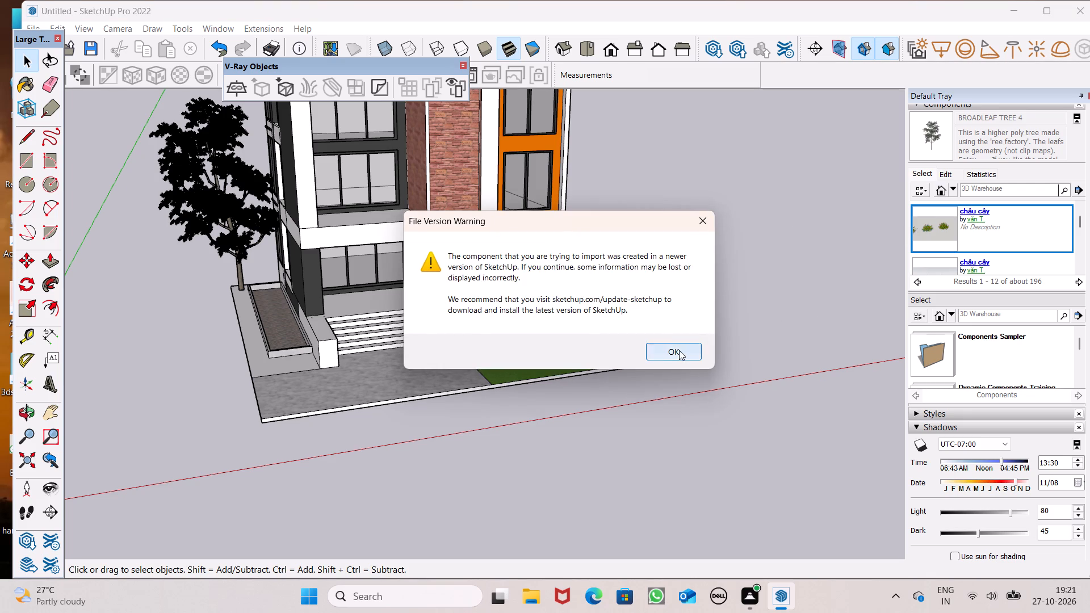
{"action": "scroll", "coordinate": [90, 352], "scroll_direction": "down", "scroll_amount": 1}
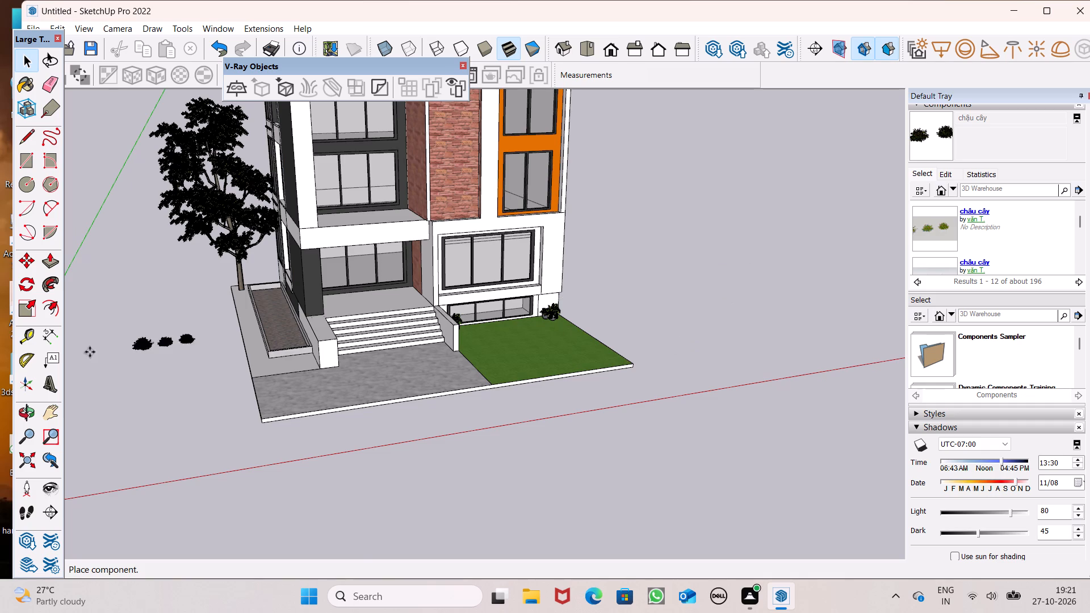
{"action": "middle_click_drag", "start_coordinate": [140, 352], "coordinate": [562, 426]}
{"action": "scroll", "coordinate": [562, 426], "scroll_direction": "up", "scroll_amount": 1}
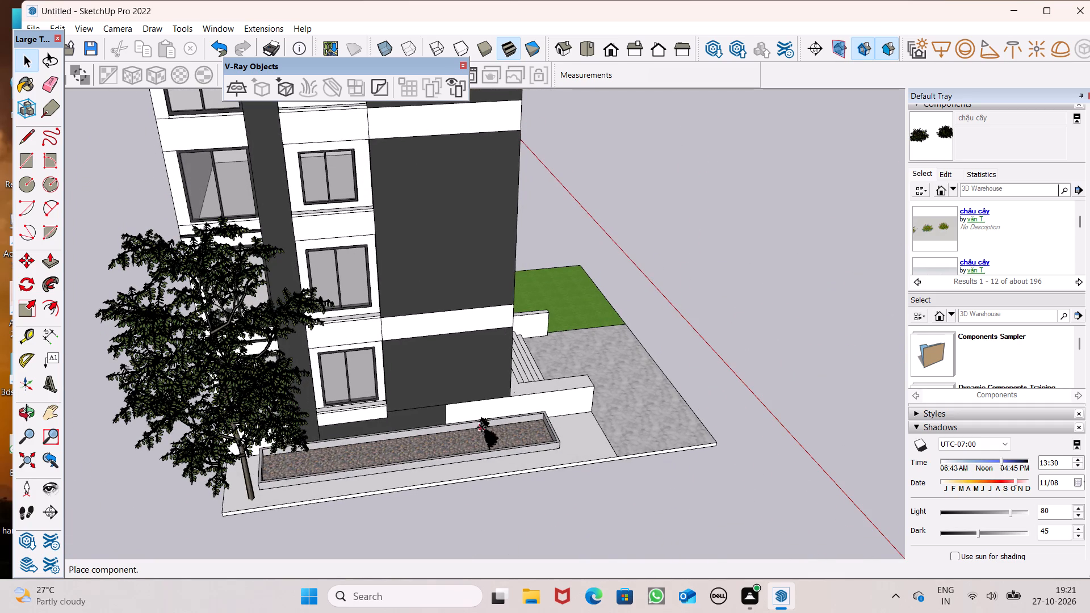
{"action": "left_click", "coordinate": [510, 533]}
{"action": "key", "text": "space"}
Rotate the three-shrub component 90 degrees so its row runs parallel to the gravel planter, and clear the selection.
{"action": "scroll", "coordinate": [502, 388], "scroll_direction": "down", "scroll_amount": 4}
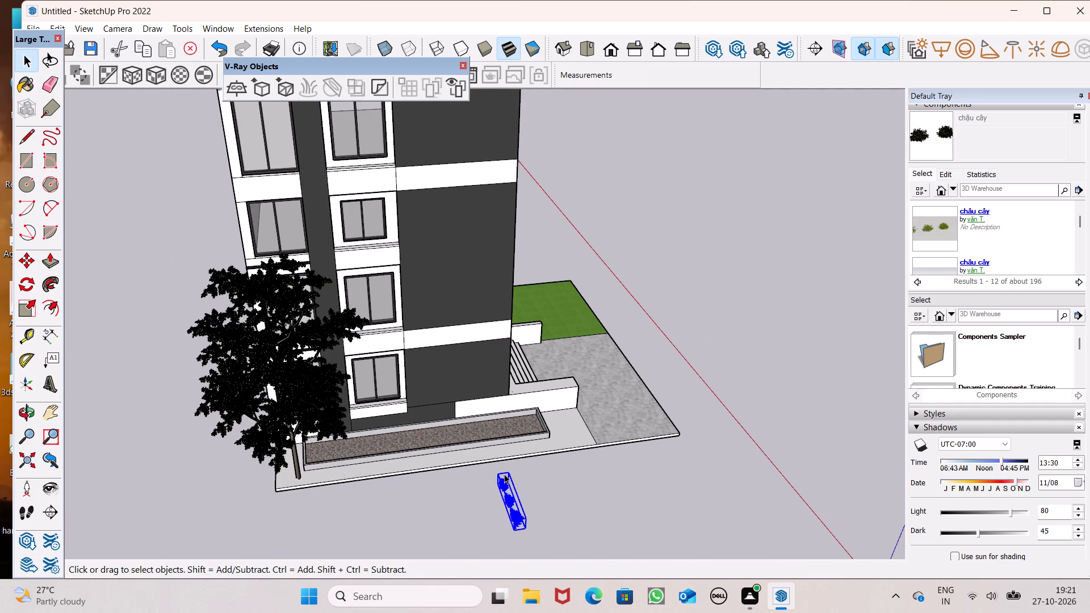
{"action": "left_click", "coordinate": [30, 290]}
{"action": "scroll", "coordinate": [527, 274], "scroll_direction": "down", "scroll_amount": 3}
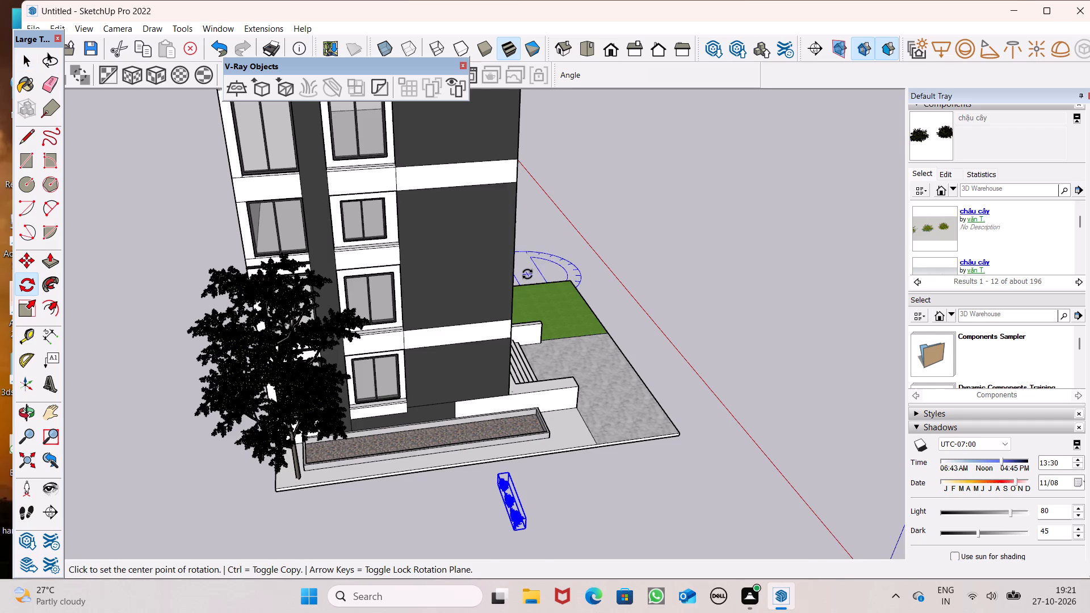
{"action": "scroll", "coordinate": [530, 554], "scroll_direction": "up", "scroll_amount": 5}
{"action": "scroll", "coordinate": [514, 481], "scroll_direction": "up", "scroll_amount": 3}
{"action": "scroll", "coordinate": [514, 481], "scroll_direction": "down", "scroll_amount": 1}
{"action": "scroll", "coordinate": [514, 481], "scroll_direction": "up", "scroll_amount": 4}
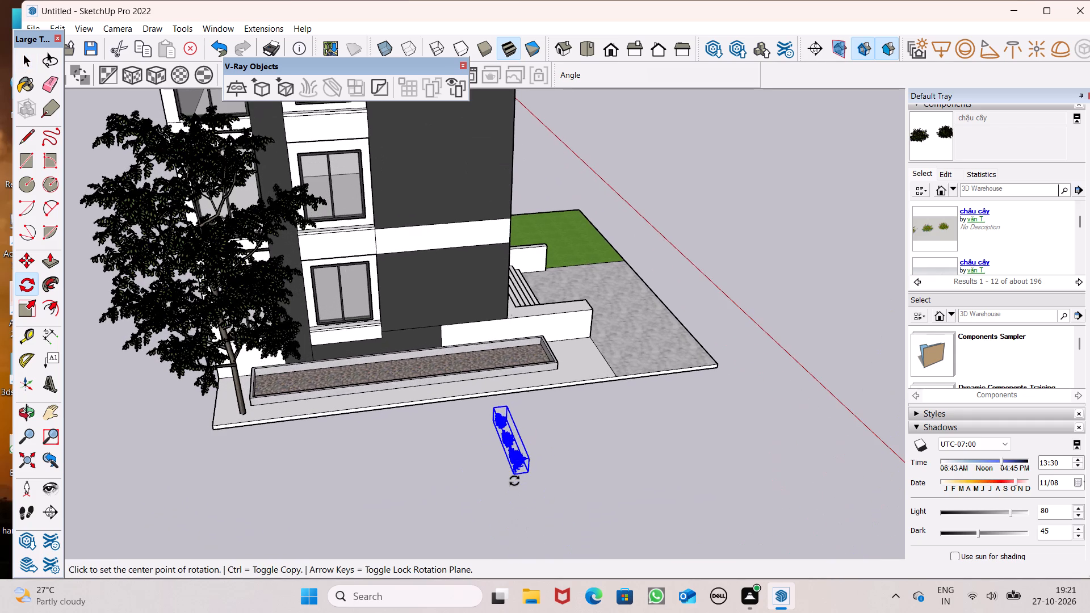
{"action": "left_click", "coordinate": [514, 486]}
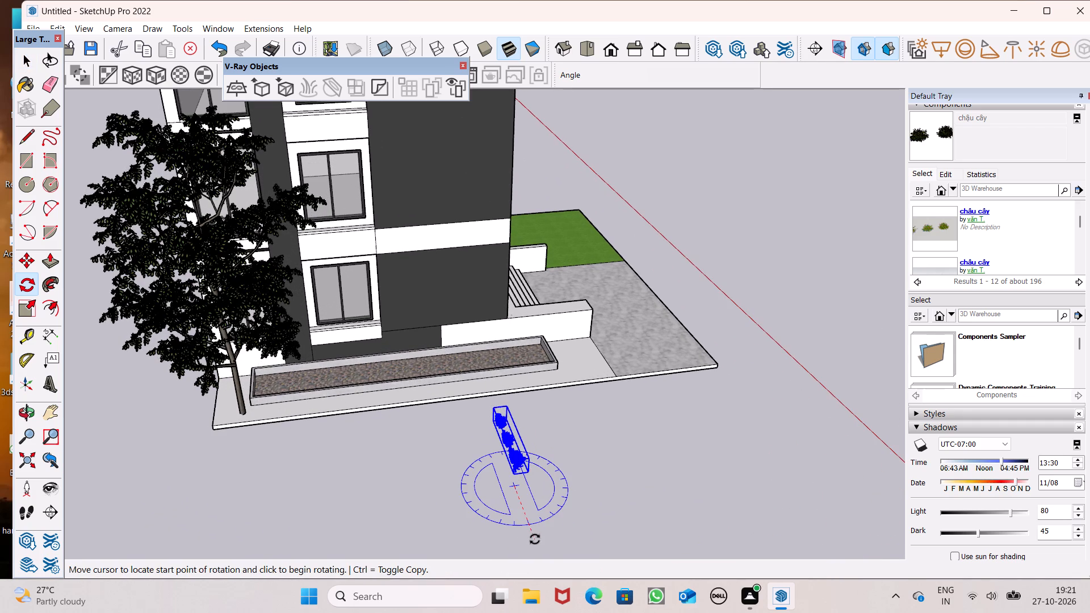
{"action": "left_click", "coordinate": [535, 539]}
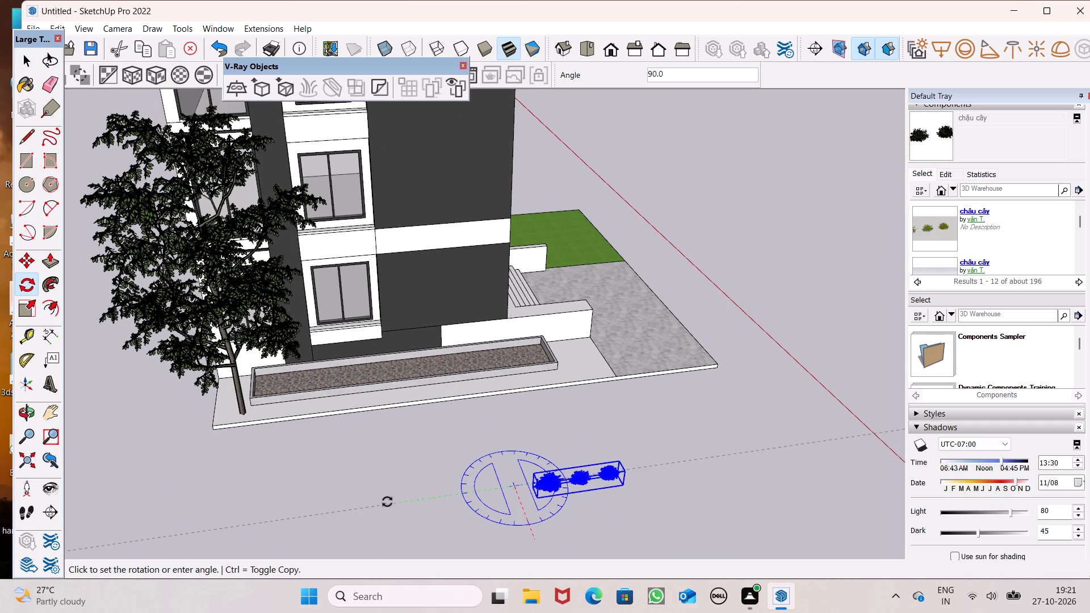
{"action": "left_click", "coordinate": [387, 502]}
{"action": "key", "text": "space"}
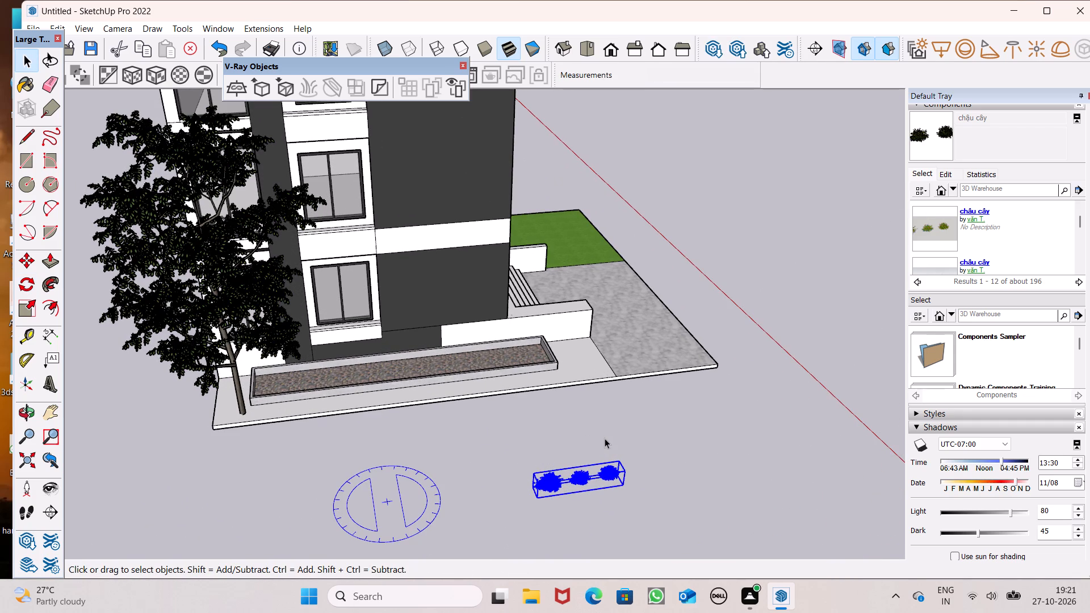
{"action": "key", "text": "space"}
{"action": "left_click", "coordinate": [605, 438]}
Scale the three-shrub component about 1.3 times along its length and about 2 times in height, and clear the selection.
{"action": "scroll", "coordinate": [565, 519], "scroll_direction": "up", "scroll_amount": 6}
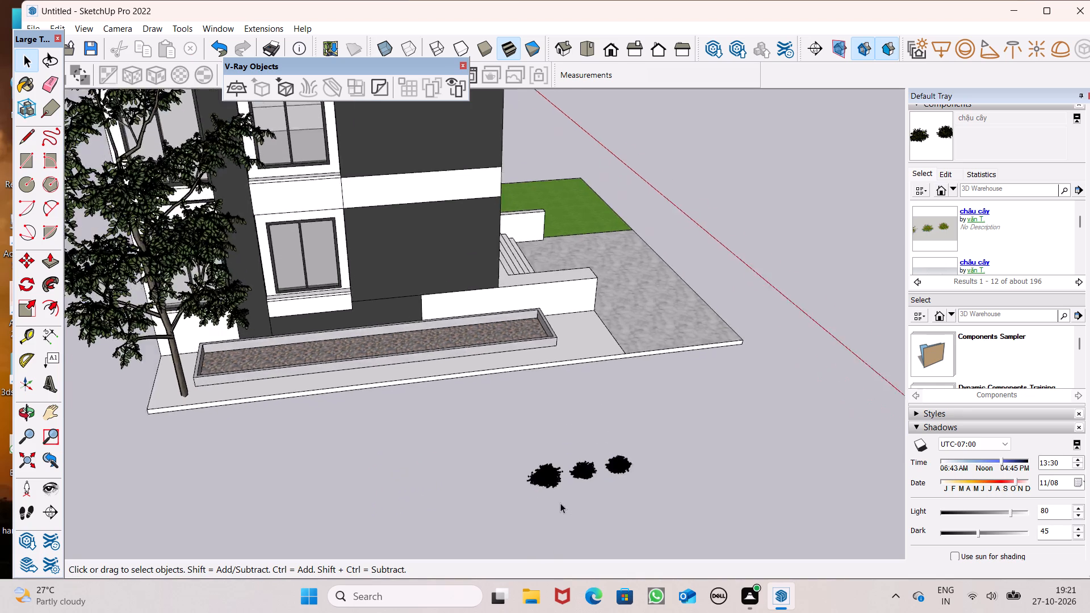
{"action": "scroll", "coordinate": [560, 503], "scroll_direction": "up", "scroll_amount": 10}
{"action": "scroll", "coordinate": [567, 478], "scroll_direction": "down", "scroll_amount": 1}
{"action": "scroll", "coordinate": [567, 478], "scroll_direction": "up", "scroll_amount": 7}
{"action": "scroll", "coordinate": [506, 463], "scroll_direction": "up", "scroll_amount": 7}
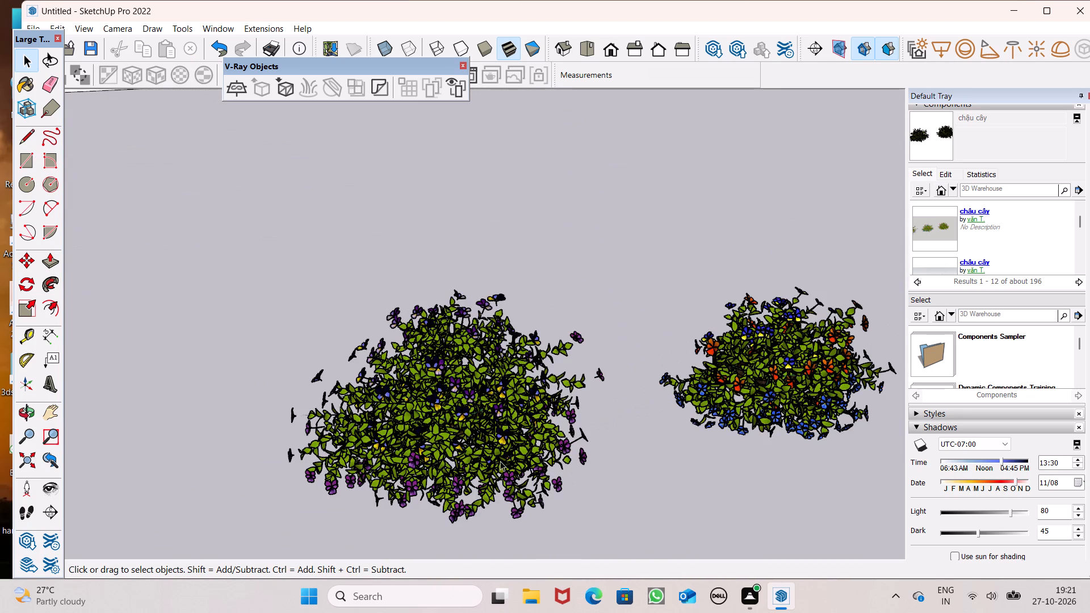
{"action": "left_click", "coordinate": [500, 461]}
{"action": "scroll", "coordinate": [458, 419], "scroll_direction": "down", "scroll_amount": 8}
{"action": "scroll", "coordinate": [384, 403], "scroll_direction": "down", "scroll_amount": 9}
{"action": "scroll", "coordinate": [380, 406], "scroll_direction": "up", "scroll_amount": 1}
{"action": "scroll", "coordinate": [380, 406], "scroll_direction": "down", "scroll_amount": 2}
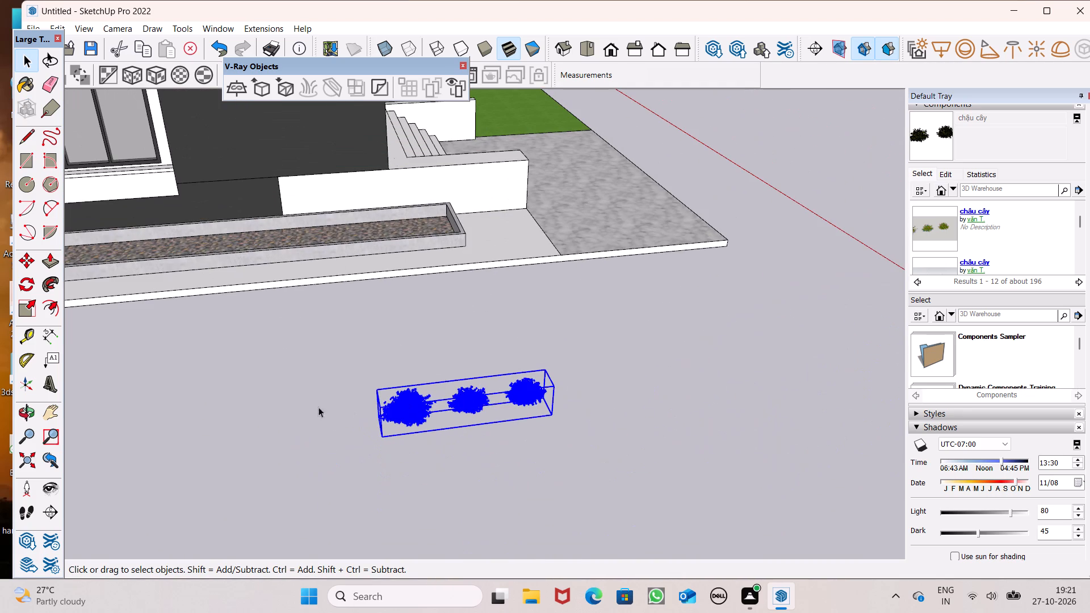
{"action": "left_click", "coordinate": [22, 307]}
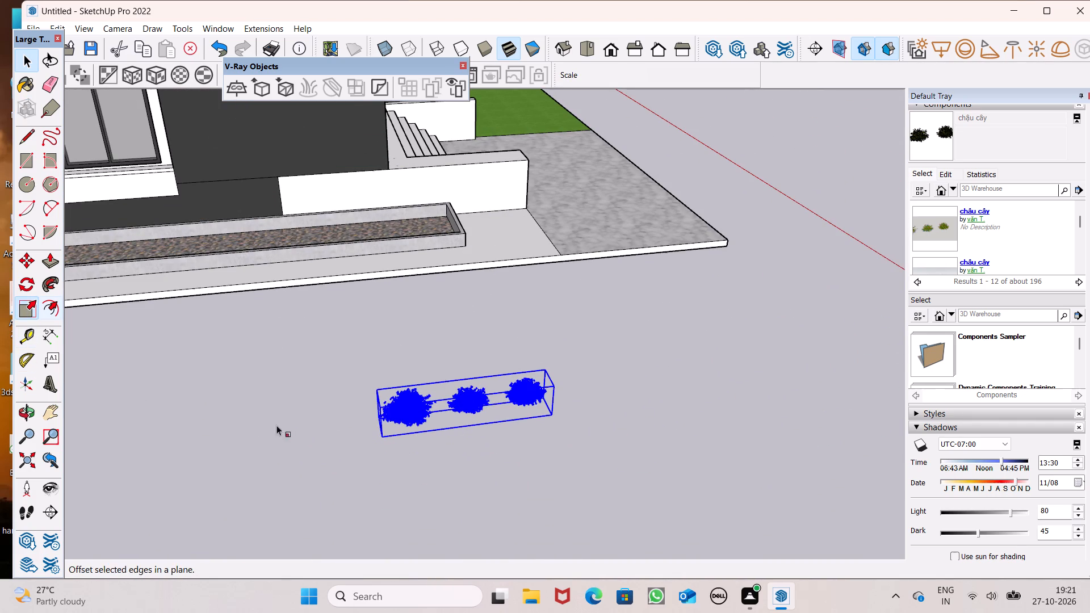
{"action": "scroll", "coordinate": [324, 422], "scroll_direction": "up", "scroll_amount": 6}
{"action": "left_click_drag", "start_coordinate": [404, 412], "coordinate": [296, 423]}
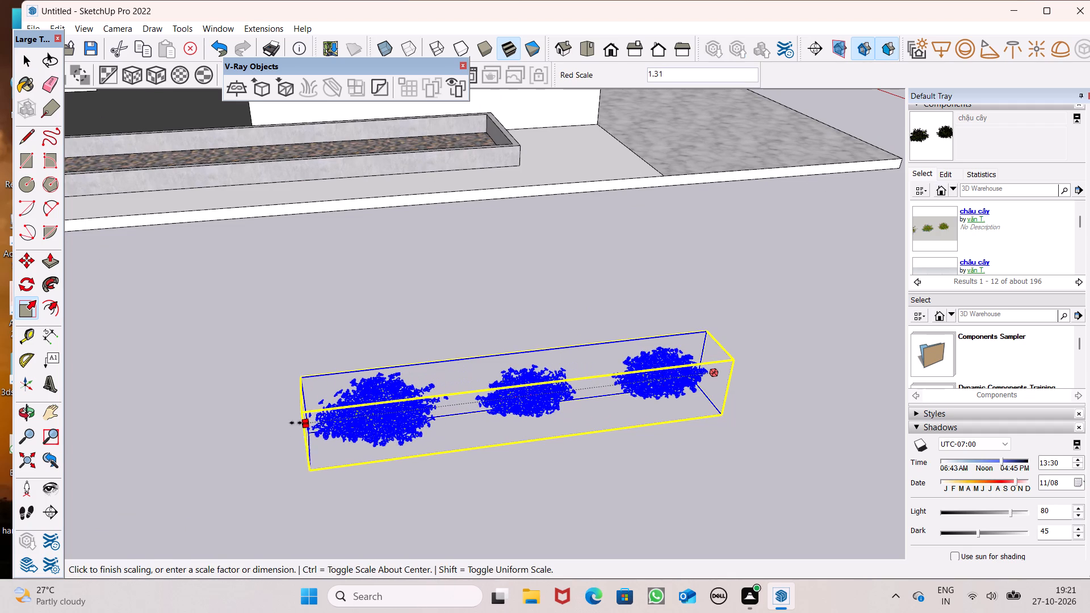
{"action": "left_click_drag", "start_coordinate": [296, 423], "coordinate": [295, 423]}
{"action": "left_click_drag", "start_coordinate": [516, 373], "coordinate": [498, 301]}
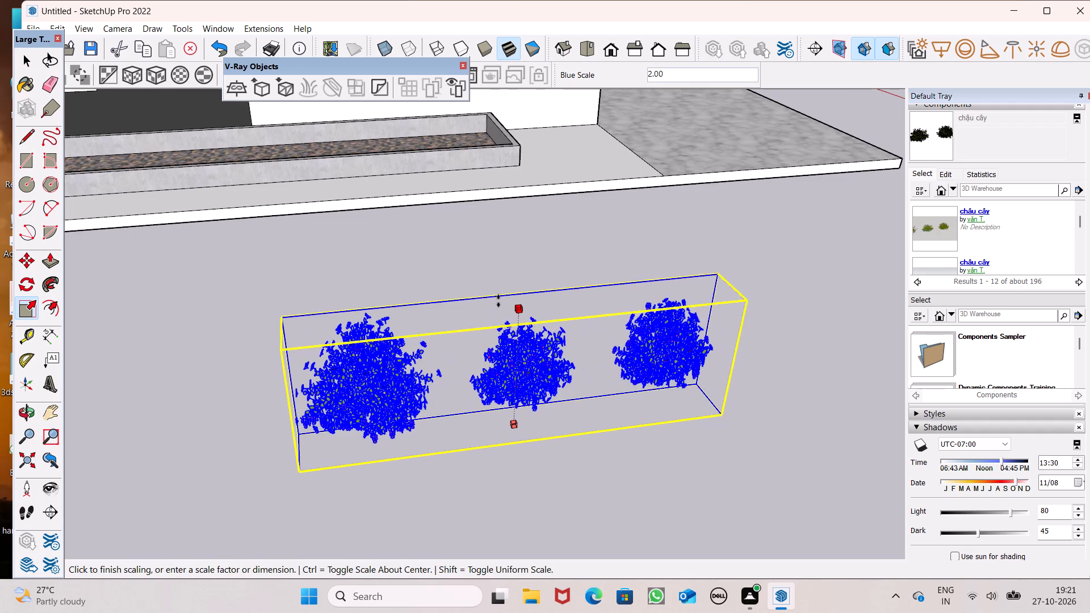
{"action": "left_click_drag", "start_coordinate": [498, 301], "coordinate": [497, 297]}
{"action": "key", "text": "space"}
{"action": "left_click_drag", "start_coordinate": [573, 467], "coordinate": [571, 461]}
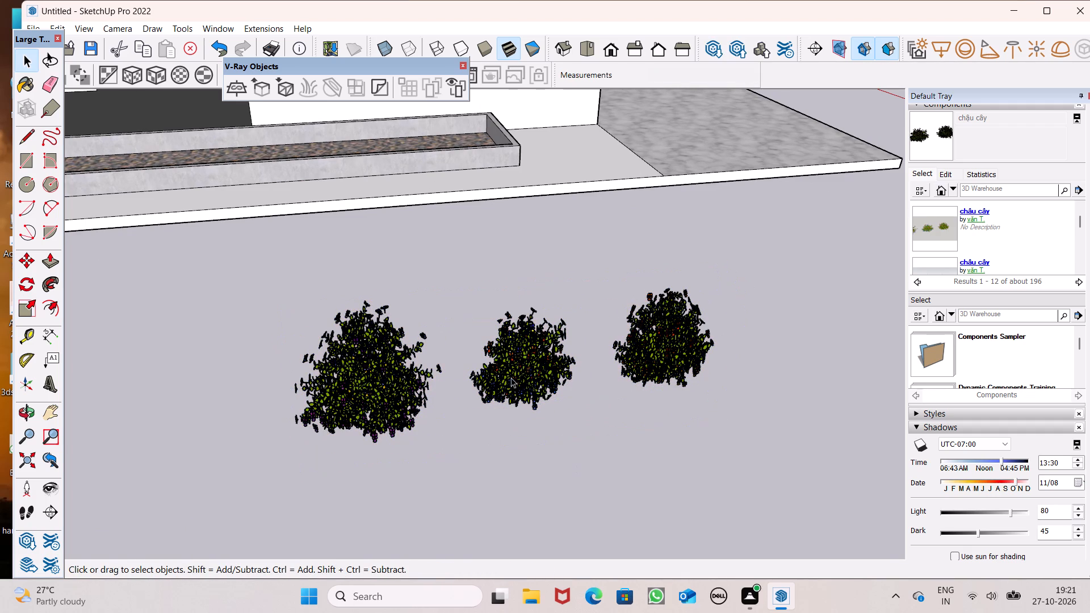
Scale the three-shrub component about 2.7 times in depth along the green axis, and clear the selection.
{"action": "left_click", "coordinate": [511, 377]}
{"action": "left_click", "coordinate": [24, 308]}
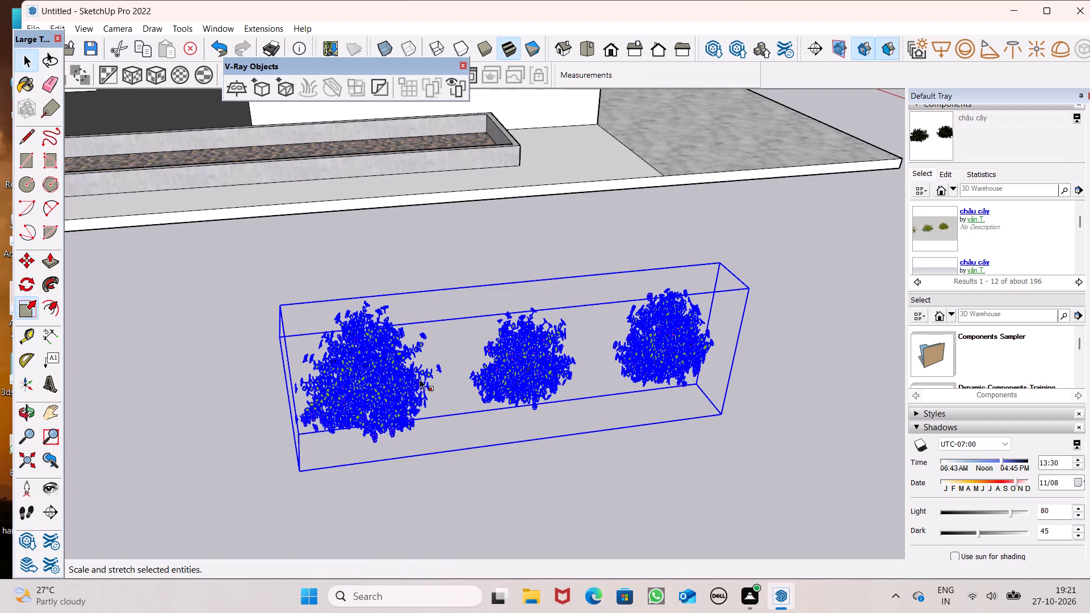
{"action": "left_click_drag", "start_coordinate": [523, 382], "coordinate": [555, 444]}
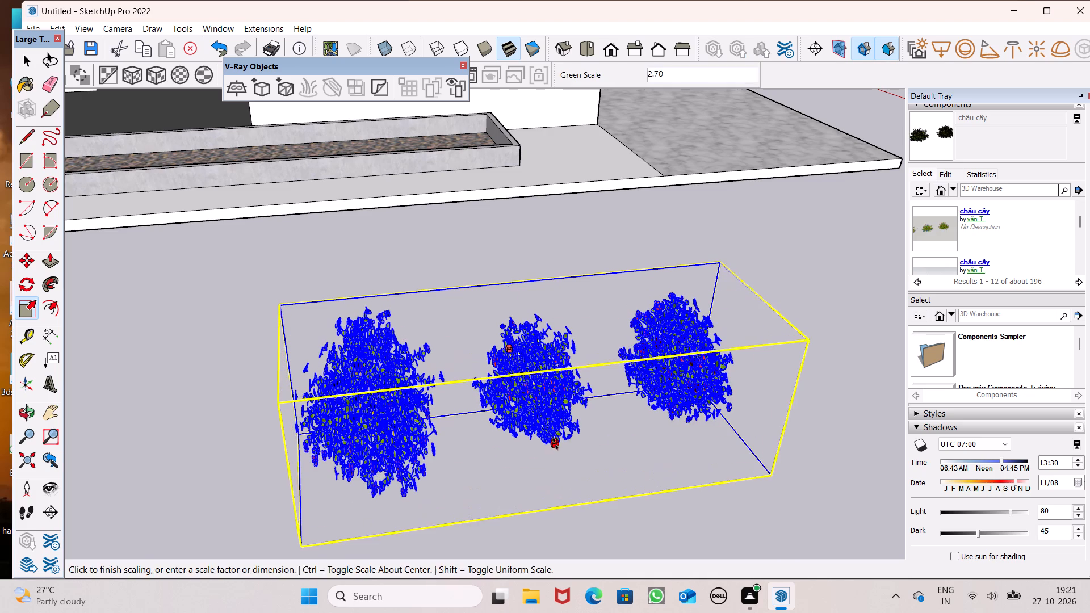
{"action": "left_click_drag", "start_coordinate": [555, 444], "coordinate": [555, 443]}
{"action": "key", "text": "space"}
{"action": "left_click", "coordinate": [375, 278]}
Move the three-shrub component about 36' to the end of the gravel planter beside the broadleaf tree.
{"action": "scroll", "coordinate": [375, 276], "scroll_direction": "down", "scroll_amount": 20}
{"action": "scroll", "coordinate": [375, 276], "scroll_direction": "down", "scroll_amount": 2}
{"action": "middle_click_drag", "start_coordinate": [602, 335], "coordinate": [567, 381]}
{"action": "scroll", "coordinate": [485, 335], "scroll_direction": "up", "scroll_amount": 6}
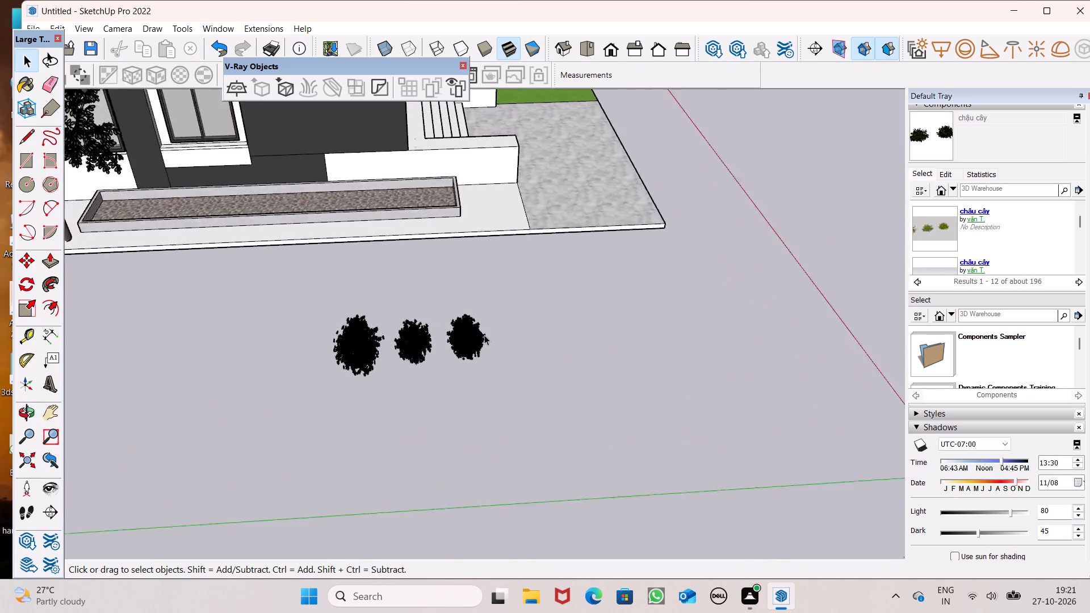
{"action": "scroll", "coordinate": [484, 335], "scroll_direction": "up", "scroll_amount": 1}
{"action": "left_click", "coordinate": [478, 335]}
{"action": "scroll", "coordinate": [523, 368], "scroll_direction": "down", "scroll_amount": 7}
{"action": "key", "text": "m"}
{"action": "key", "text": "Return"}
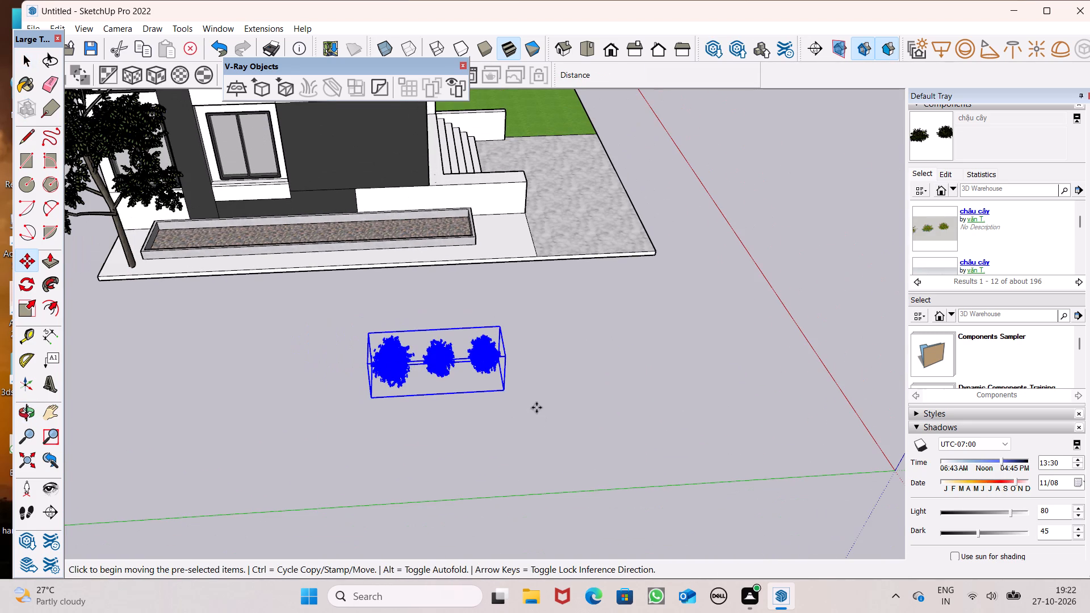
{"action": "left_click_drag", "start_coordinate": [506, 393], "coordinate": [119, 224]}
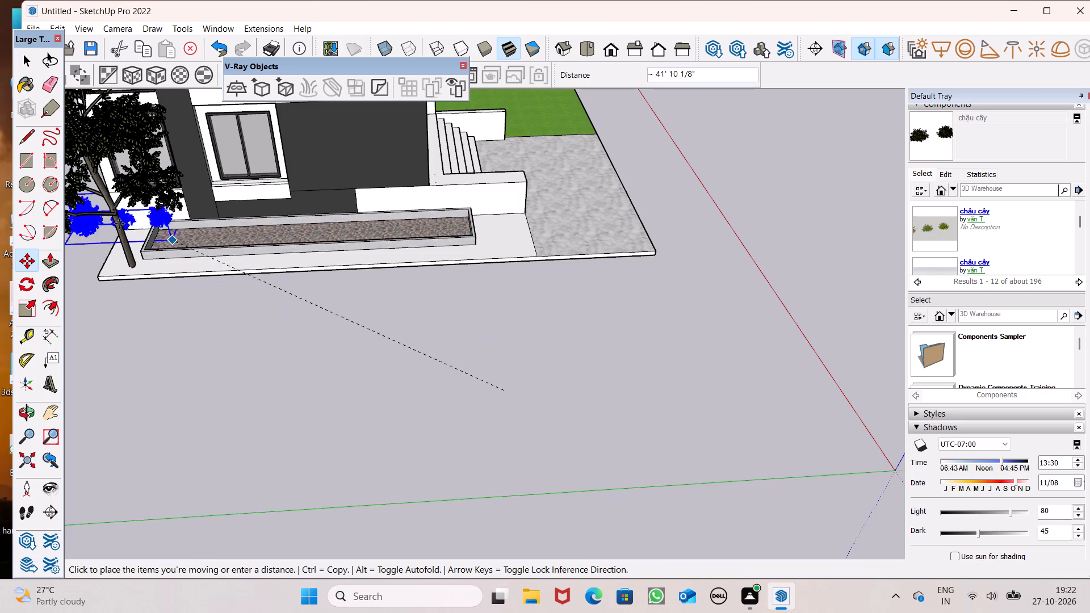
{"action": "left_click_drag", "start_coordinate": [119, 224], "coordinate": [208, 254]}
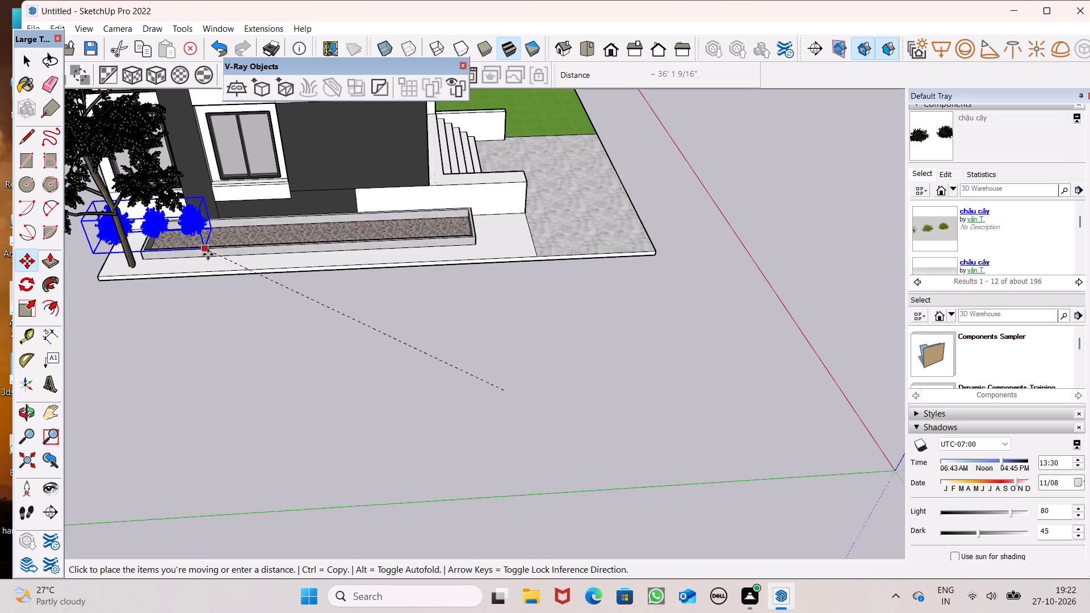
{"action": "left_click_drag", "start_coordinate": [208, 254], "coordinate": [215, 256]}
Shift the three-shrub component about 4' 4" along the planter so it sits on the gravel against the building-side curb.
{"action": "scroll", "coordinate": [240, 214], "scroll_direction": "up", "scroll_amount": 10}
{"action": "middle_click_drag", "start_coordinate": [275, 228], "coordinate": [154, 229]}
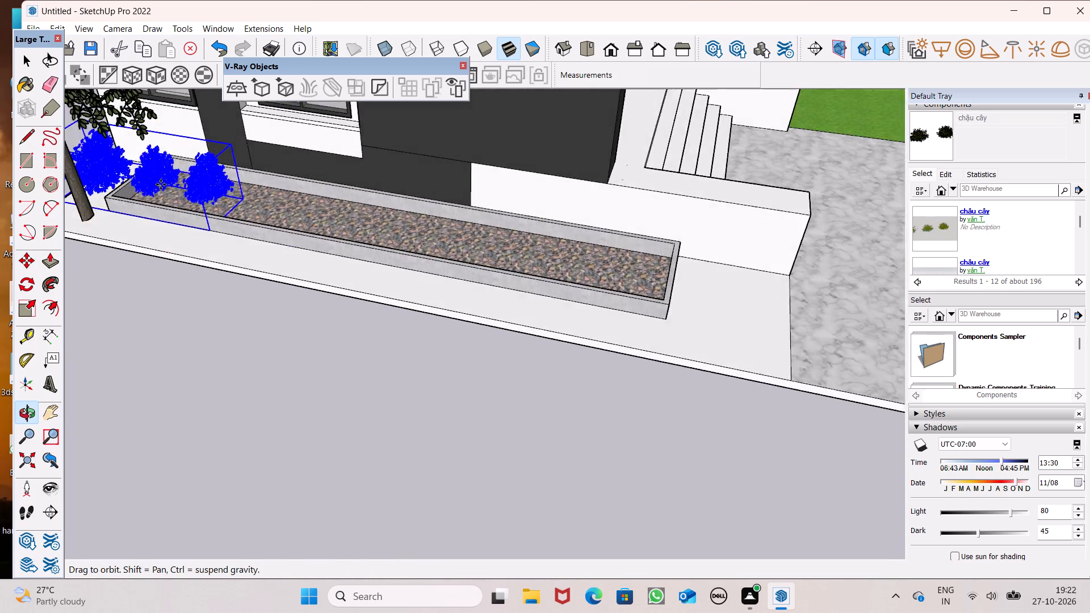
{"action": "scroll", "coordinate": [233, 148], "scroll_direction": "up", "scroll_amount": 10}
{"action": "scroll", "coordinate": [249, 237], "scroll_direction": "down", "scroll_amount": 5}
{"action": "middle_click_drag", "start_coordinate": [328, 272], "coordinate": [267, 241]}
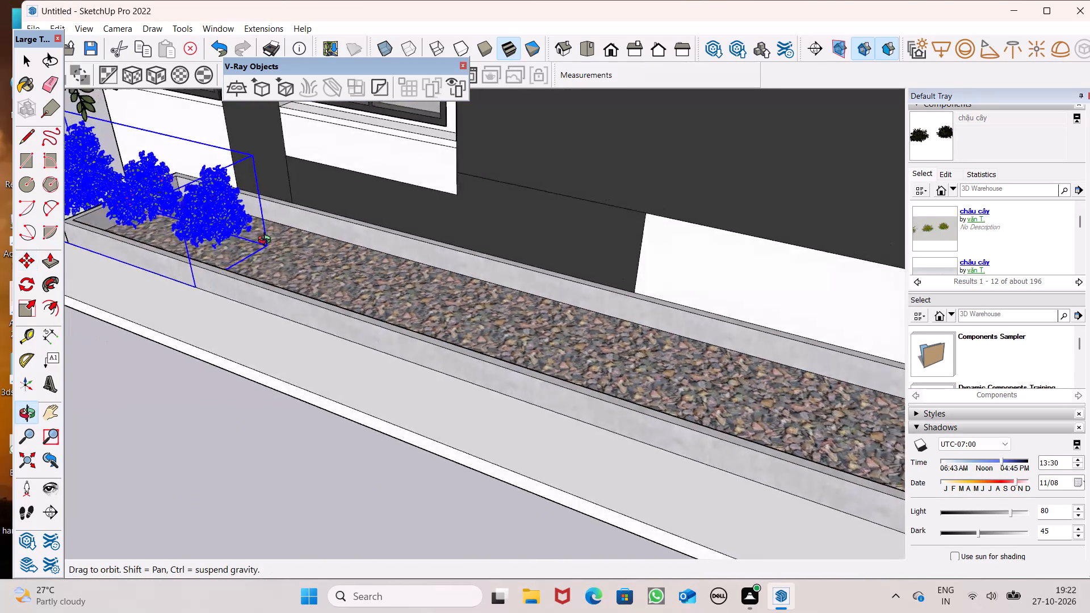
{"action": "middle_click_drag", "start_coordinate": [267, 241], "coordinate": [167, 217]}
{"action": "scroll", "coordinate": [223, 190], "scroll_direction": "up", "scroll_amount": 8}
{"action": "left_click_drag", "start_coordinate": [362, 275], "coordinate": [558, 314]}
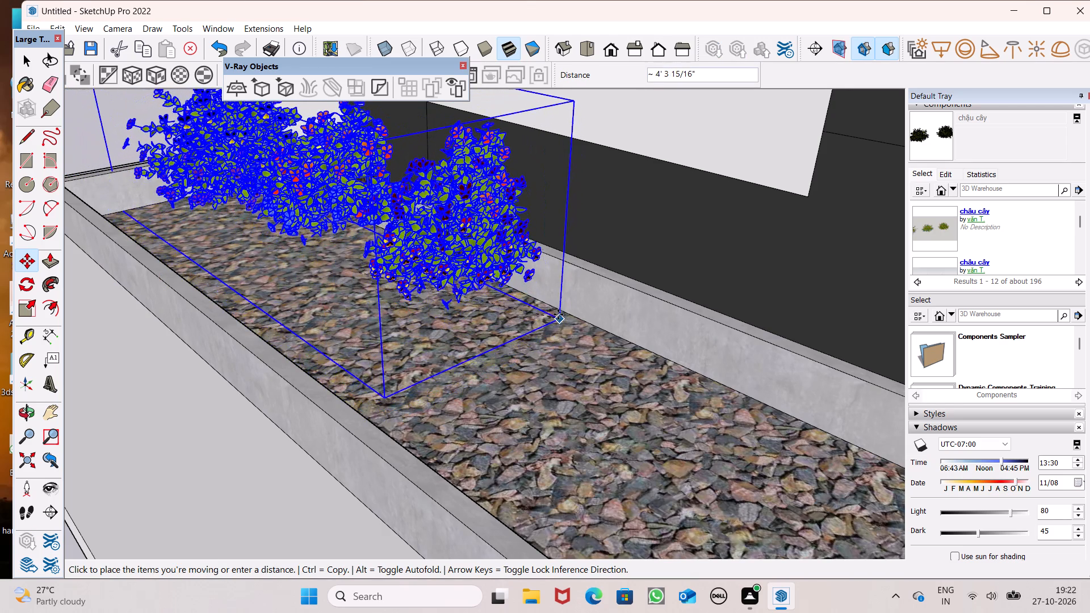
{"action": "left_click_drag", "start_coordinate": [558, 314], "coordinate": [558, 312]}
{"action": "scroll", "coordinate": [563, 325], "scroll_direction": "down", "scroll_amount": 4}
{"action": "middle_click_drag", "start_coordinate": [559, 358], "coordinate": [1081, 312]}
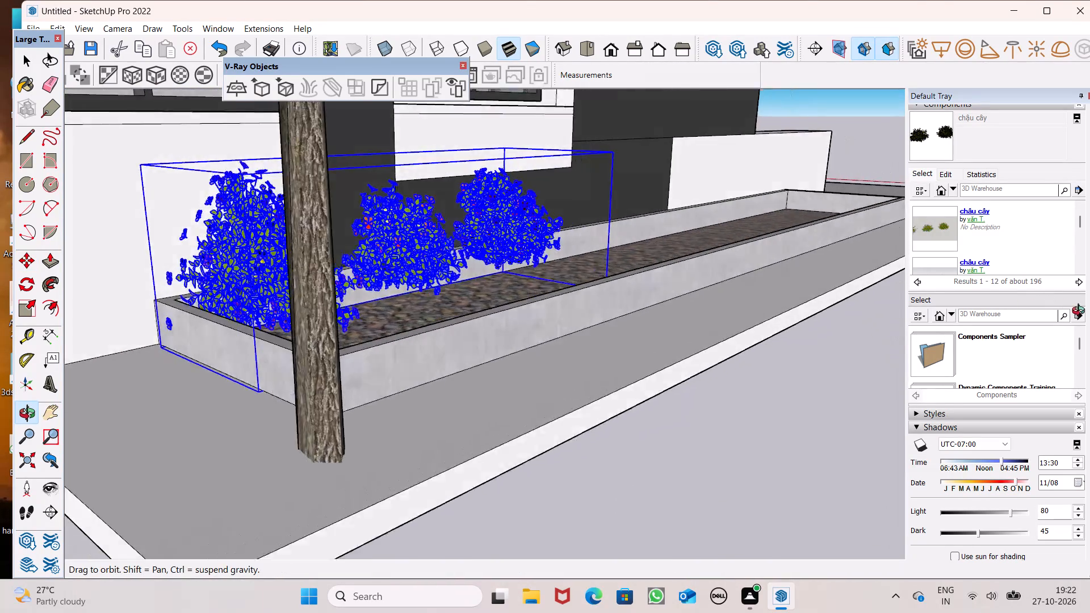
Copy the three-shrub component about 2' 3" along the gravel planter, overlapping the original shrubs to thicken the row.
{"action": "middle_click_drag", "start_coordinate": [1081, 312], "coordinate": [618, 488]}
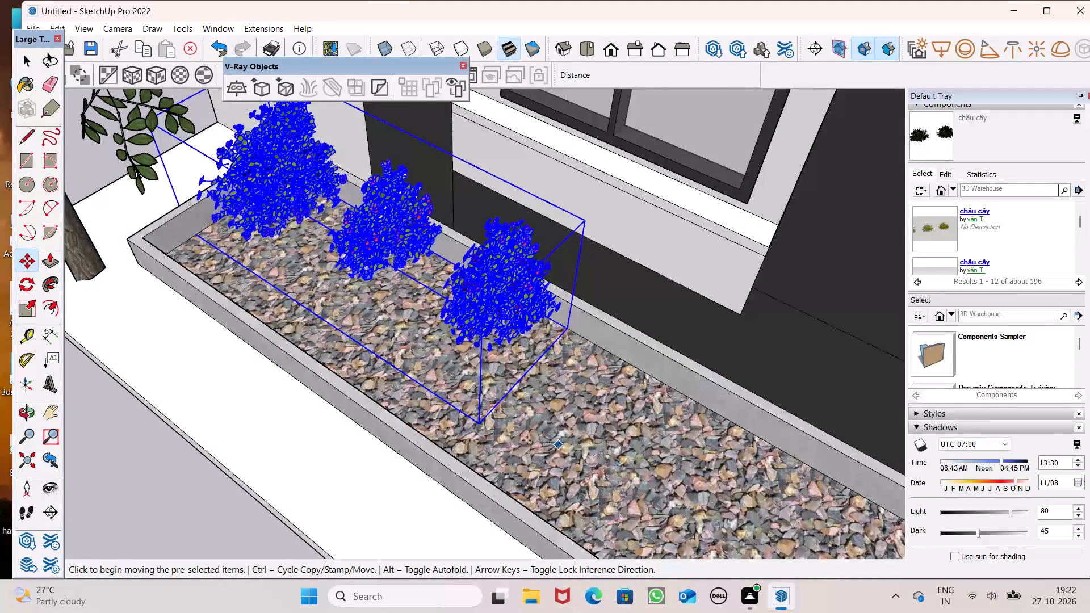
{"action": "left_click_drag", "start_coordinate": [479, 421], "coordinate": [555, 454], "text": "ctrl"}
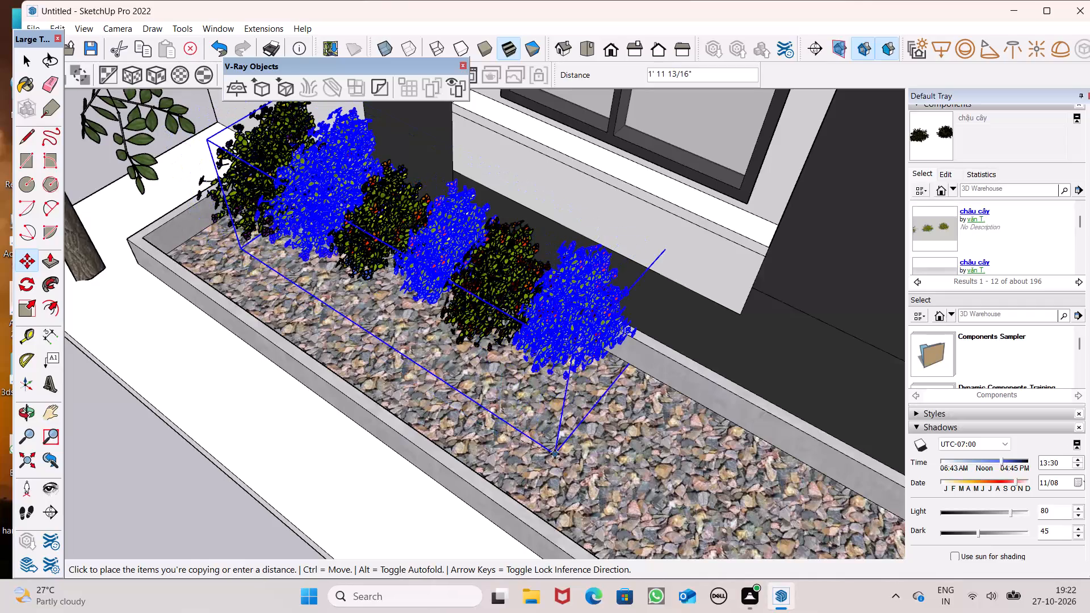
{"action": "left_click_drag", "start_coordinate": [555, 454], "coordinate": [546, 482], "text": "ctrl"}
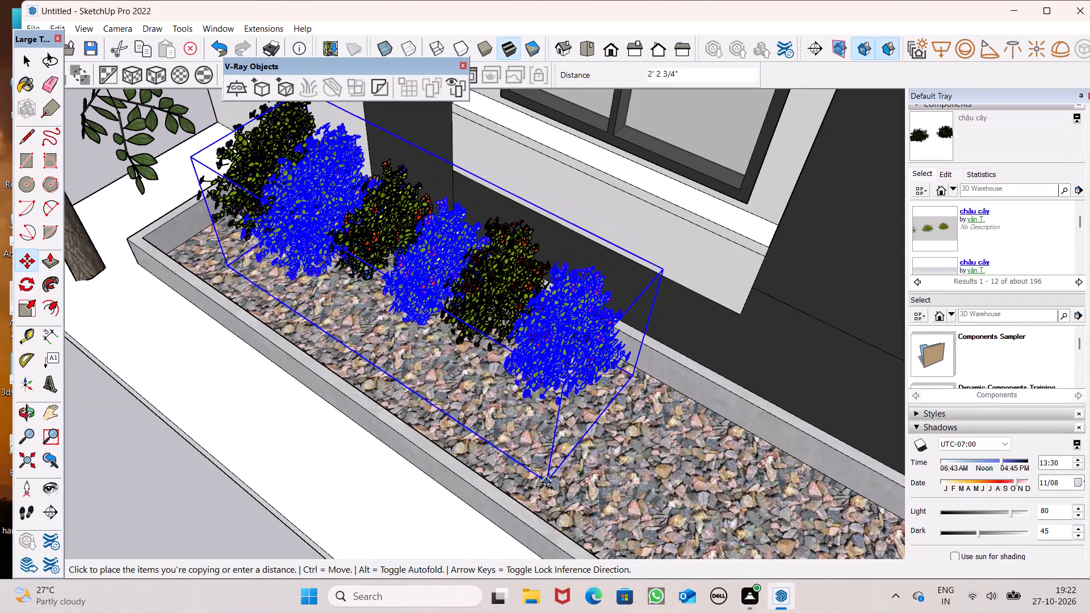
Copy the selected three-shrub component about 10' 7" farther along the gravel planter, continuing the row.
{"action": "scroll", "coordinate": [440, 409], "scroll_direction": "down", "scroll_amount": 4}
{"action": "middle_click_drag", "start_coordinate": [544, 450], "coordinate": [521, 342]}
{"action": "middle_click_drag", "start_coordinate": [521, 342], "coordinate": [364, 171]}
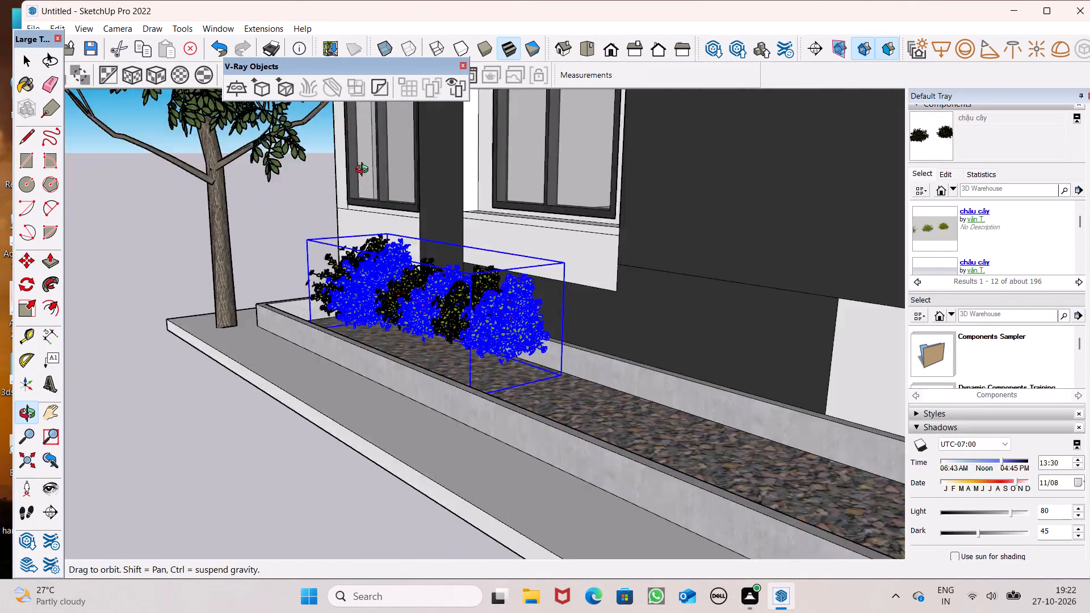
{"action": "middle_click_drag", "start_coordinate": [364, 171], "coordinate": [353, 163]}
{"action": "middle_click_drag", "start_coordinate": [353, 163], "coordinate": [420, 306]}
{"action": "scroll", "coordinate": [415, 329], "scroll_direction": "down", "scroll_amount": 12}
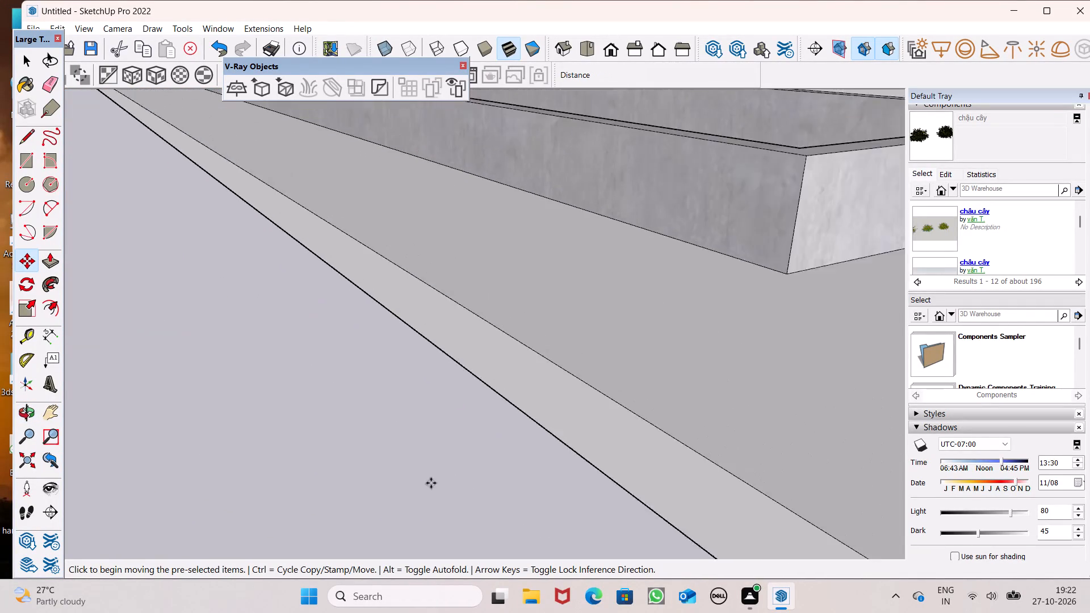
{"action": "scroll", "coordinate": [431, 483], "scroll_direction": "down", "scroll_amount": 14}
{"action": "scroll", "coordinate": [325, 154], "scroll_direction": "up", "scroll_amount": 11}
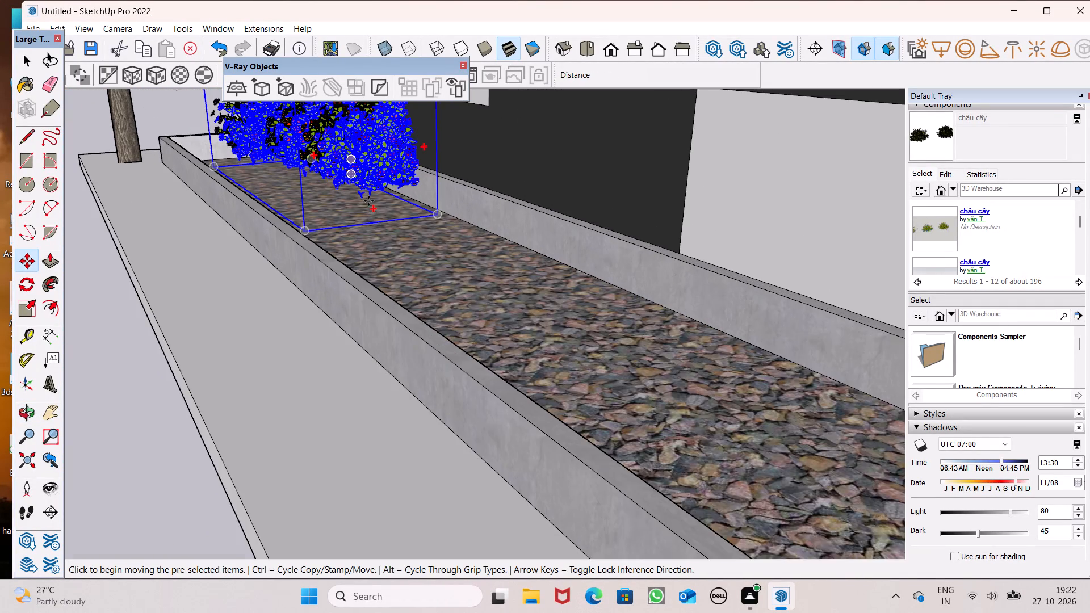
{"action": "scroll", "coordinate": [368, 201], "scroll_direction": "up", "scroll_amount": 4}
{"action": "middle_click_drag", "start_coordinate": [410, 248], "coordinate": [437, 258]}
{"action": "scroll", "coordinate": [437, 258], "scroll_direction": "up", "scroll_amount": 1}
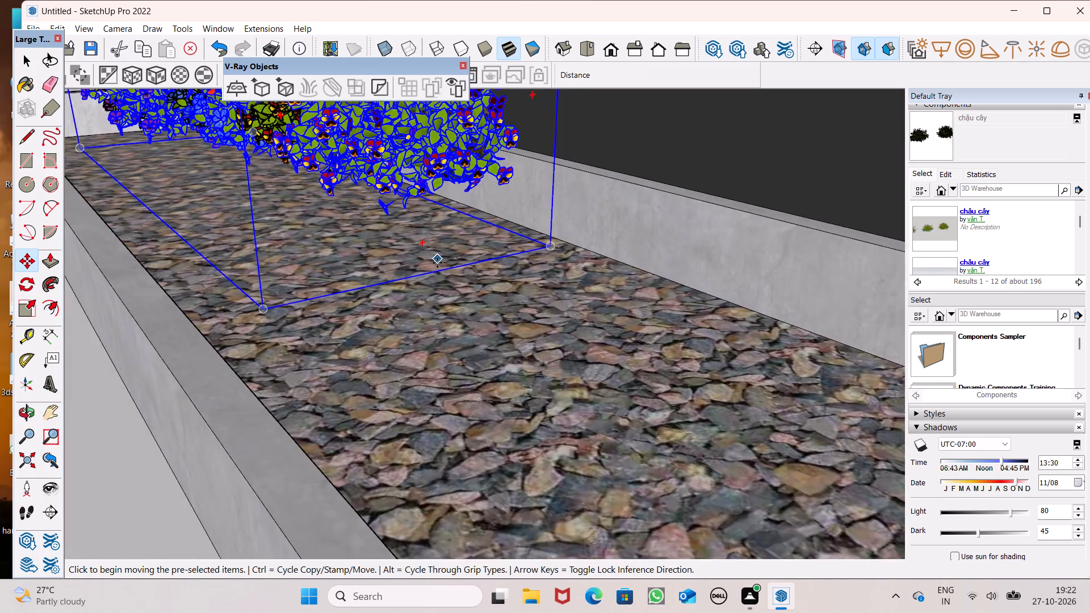
{"action": "scroll", "coordinate": [437, 269], "scroll_direction": "down", "scroll_amount": 20}
{"action": "scroll", "coordinate": [437, 269], "scroll_direction": "down", "scroll_amount": 4}
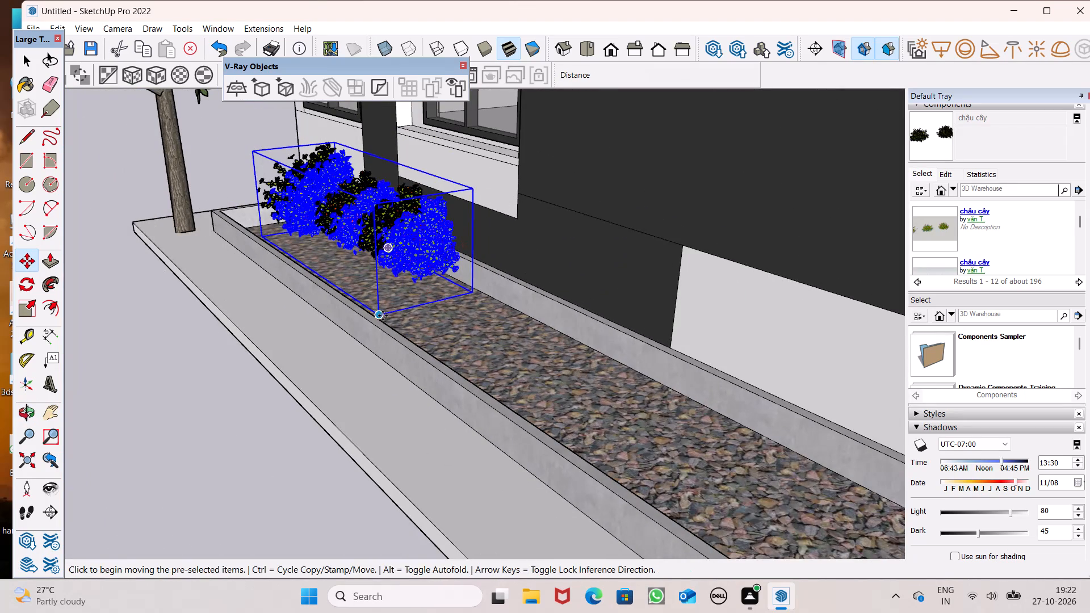
{"action": "left_click_drag", "start_coordinate": [383, 316], "coordinate": [551, 432]}
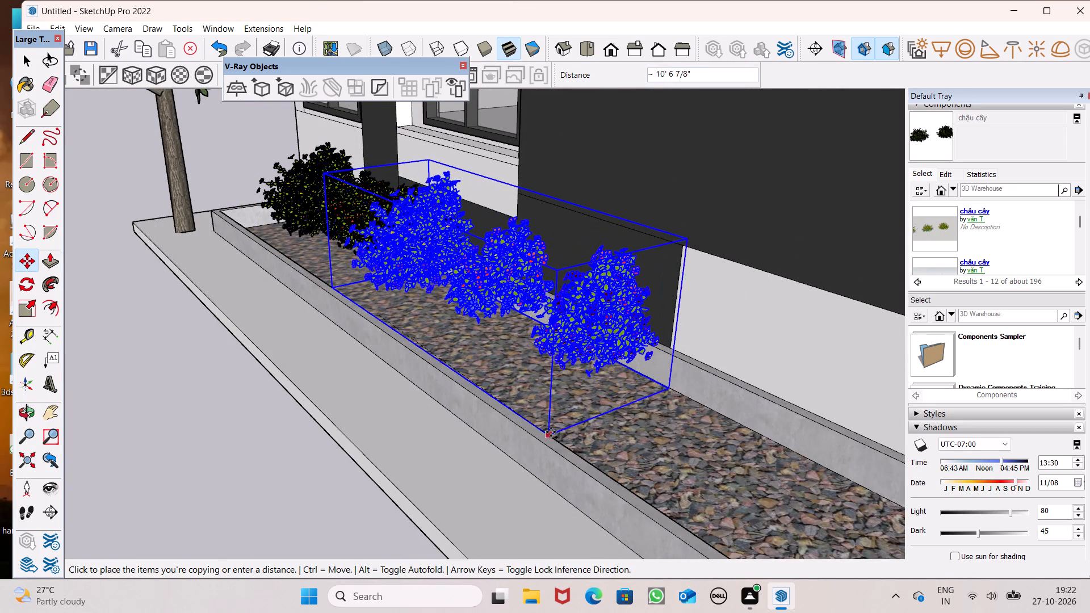
{"action": "left_click_drag", "start_coordinate": [551, 432], "coordinate": [557, 436]}
Reposition the newest shrub copy on the gravel toward the existing row and the outer curb, shifting it about 1' 1" last.
{"action": "middle_click_drag", "start_coordinate": [558, 455], "coordinate": [935, 606]}
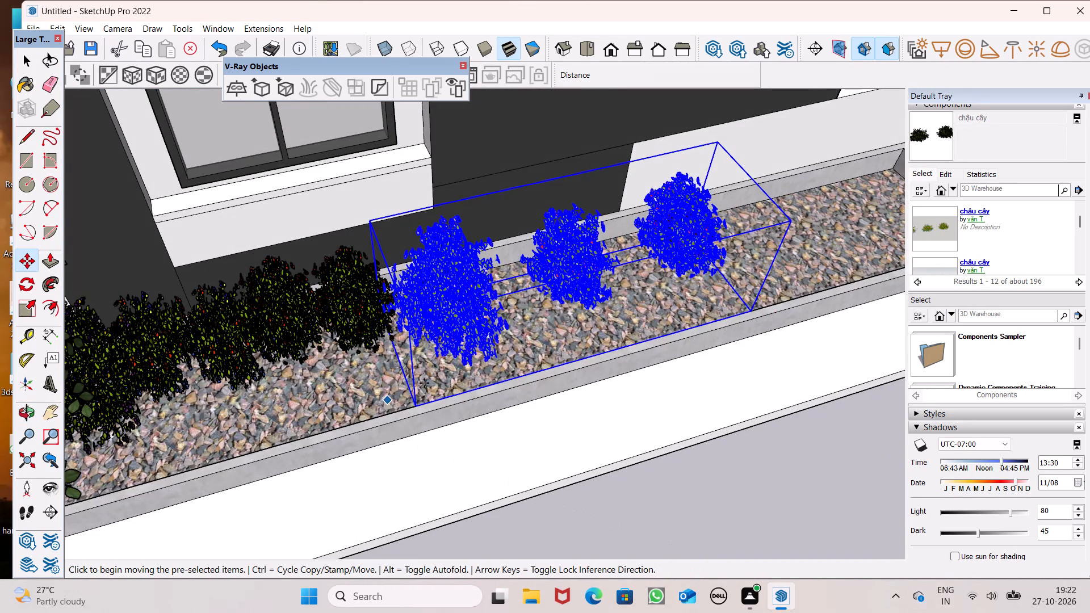
{"action": "scroll", "coordinate": [425, 383], "scroll_direction": "up", "scroll_amount": 7}
{"action": "left_click_drag", "start_coordinate": [410, 422], "coordinate": [404, 355]}
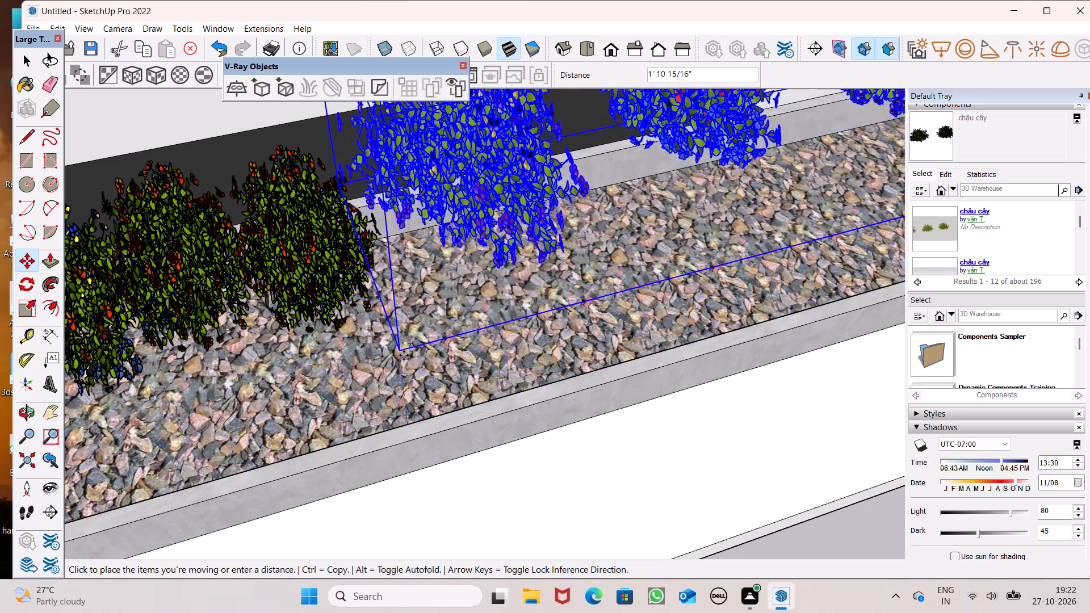
{"action": "left_click_drag", "start_coordinate": [404, 355], "coordinate": [410, 406]}
{"action": "scroll", "coordinate": [348, 326], "scroll_direction": "up", "scroll_amount": 1}
{"action": "middle_click_drag", "start_coordinate": [348, 326], "coordinate": [594, 216]}
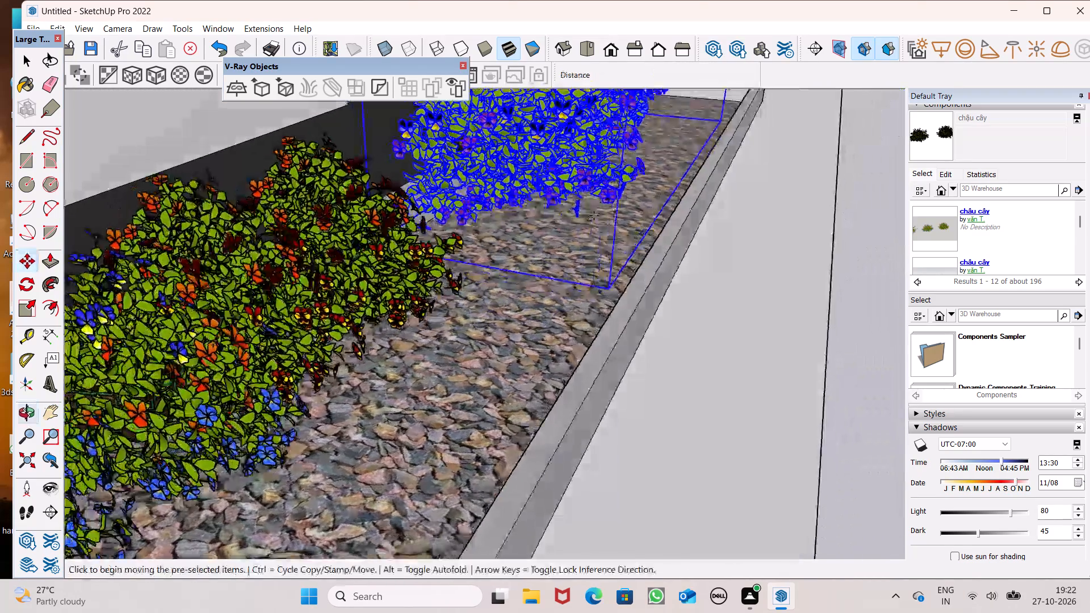
{"action": "middle_click_drag", "start_coordinate": [561, 251], "coordinate": [465, 200]}
{"action": "scroll", "coordinate": [561, 251], "scroll_direction": "up", "scroll_amount": 1}
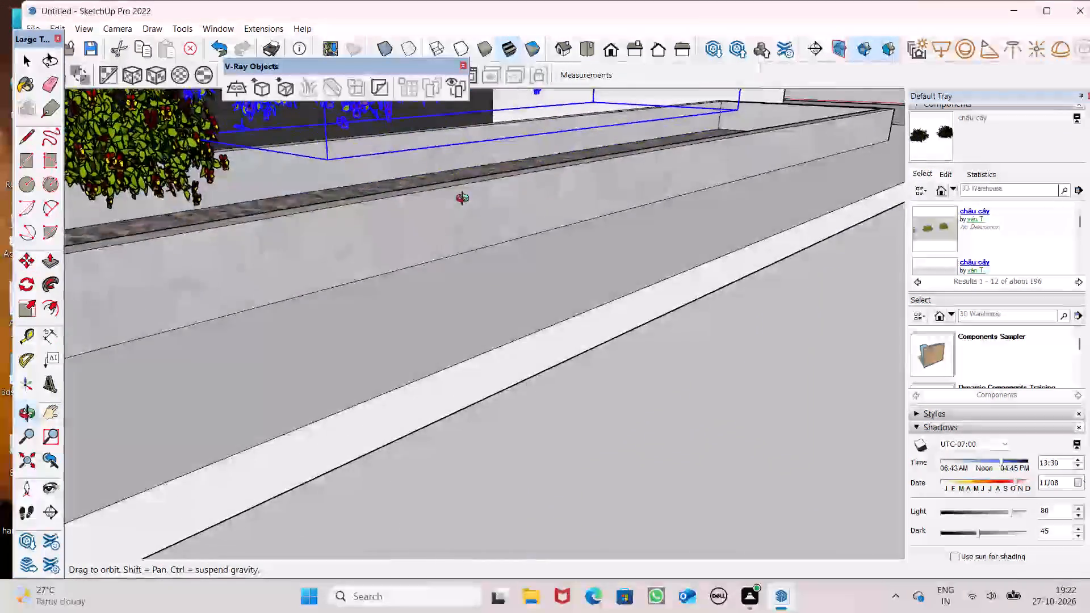
{"action": "middle_click_drag", "start_coordinate": [465, 200], "coordinate": [509, 250]}
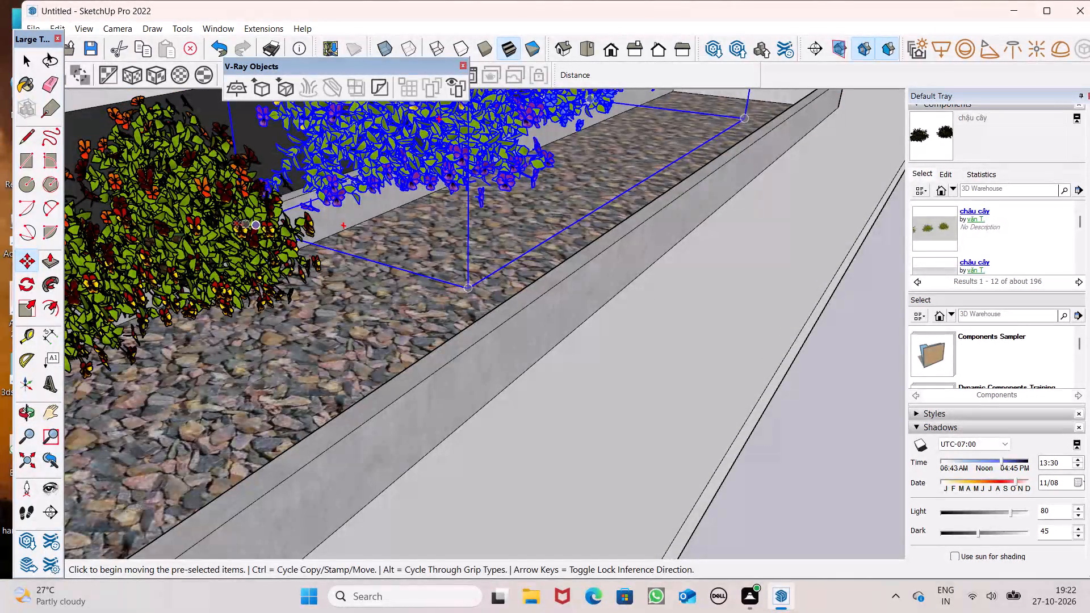
{"action": "left_click_drag", "start_coordinate": [249, 222], "coordinate": [232, 310]}
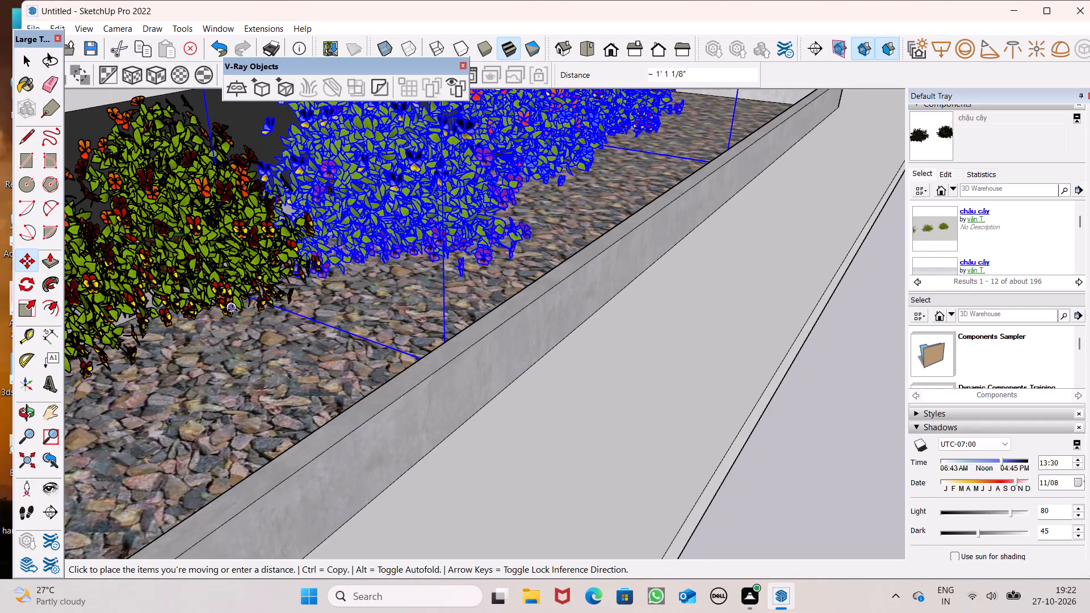
{"action": "left_click_drag", "start_coordinate": [232, 310], "coordinate": [228, 309]}
Move the newest shrub copy about 1' 3" across the planter to sit against the building-side curb.
{"action": "scroll", "coordinate": [223, 306], "scroll_direction": "down", "scroll_amount": 5}
{"action": "scroll", "coordinate": [446, 375], "scroll_direction": "down", "scroll_amount": 5}
{"action": "middle_click_drag", "start_coordinate": [498, 382], "coordinate": [65, 507]}
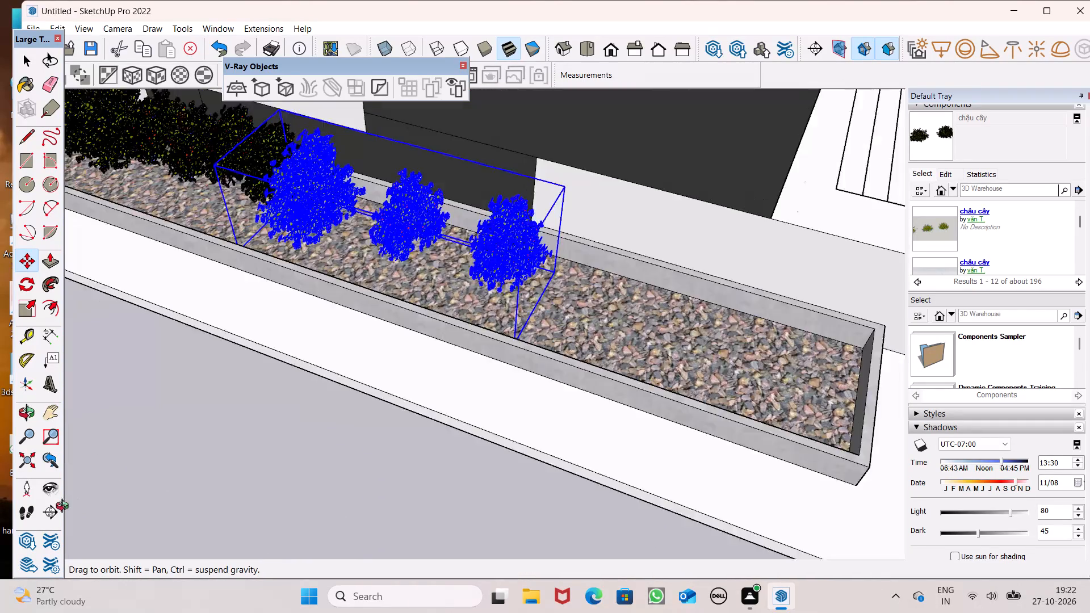
{"action": "middle_click_drag", "start_coordinate": [65, 507], "coordinate": [0, 431]}
{"action": "middle_click_drag", "start_coordinate": [417, 358], "coordinate": [198, 437]}
{"action": "scroll", "coordinate": [496, 330], "scroll_direction": "up", "scroll_amount": 5}
{"action": "left_click_drag", "start_coordinate": [462, 337], "coordinate": [517, 352]}
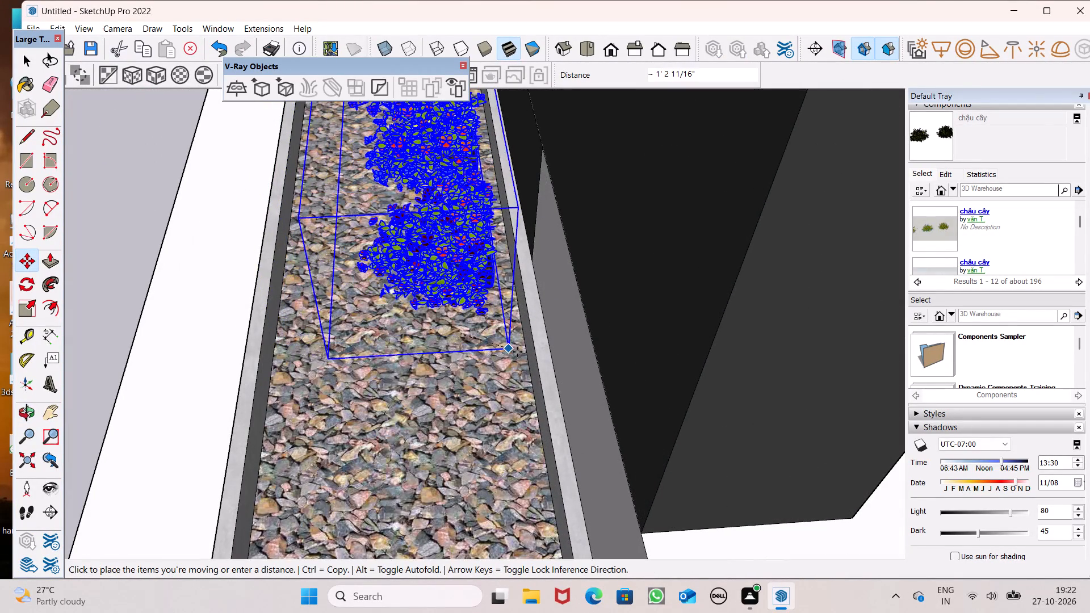
{"action": "left_click_drag", "start_coordinate": [517, 352], "coordinate": [523, 353]}
Copy the selected three-shrub component about 2' 6" along the building-side curb to fill the gaps between its shrubs.
{"action": "scroll", "coordinate": [524, 352], "scroll_direction": "down", "scroll_amount": 6}
{"action": "scroll", "coordinate": [526, 379], "scroll_direction": "up", "scroll_amount": 1}
{"action": "middle_click_drag", "start_coordinate": [527, 379], "coordinate": [567, 378]}
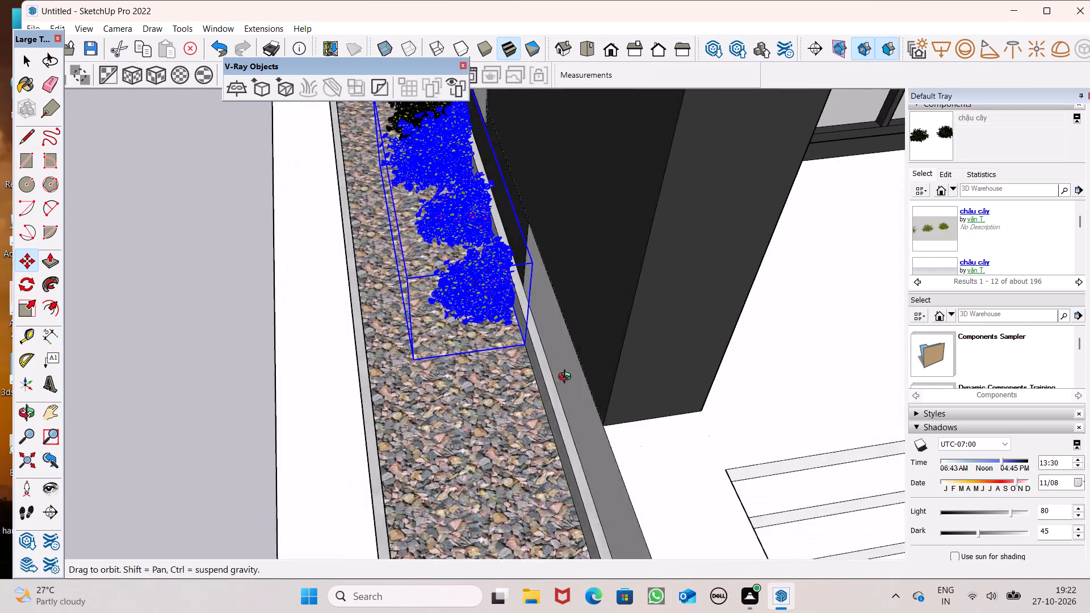
{"action": "middle_click_drag", "start_coordinate": [567, 378], "coordinate": [710, 371]}
{"action": "scroll", "coordinate": [568, 373], "scroll_direction": "up", "scroll_amount": 5}
{"action": "scroll", "coordinate": [477, 313], "scroll_direction": "down", "scroll_amount": 5}
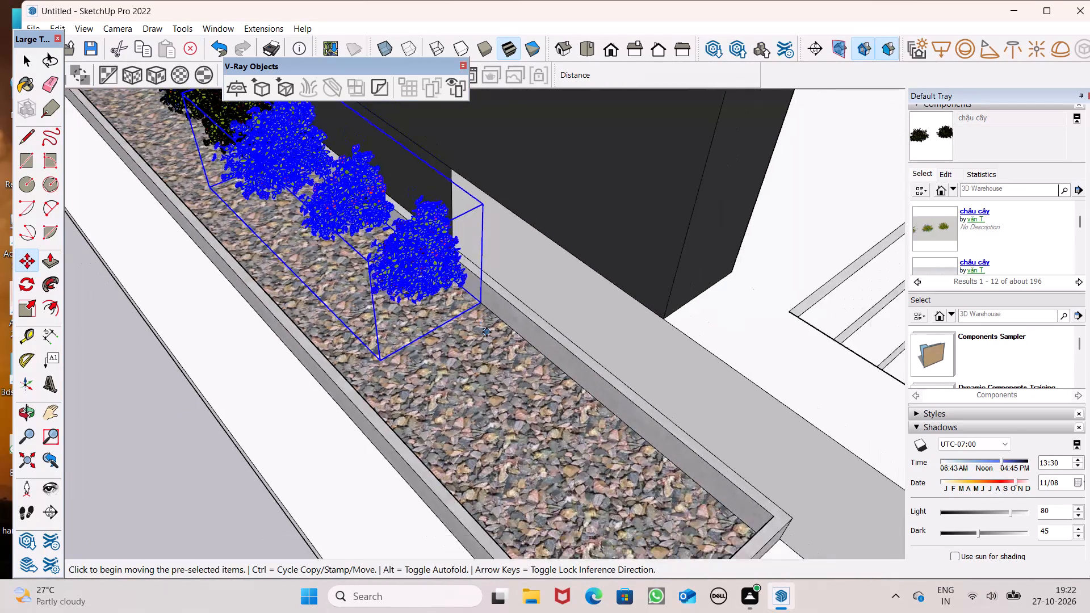
{"action": "scroll", "coordinate": [477, 323], "scroll_direction": "down", "scroll_amount": 3}
{"action": "scroll", "coordinate": [468, 306], "scroll_direction": "up", "scroll_amount": 2}
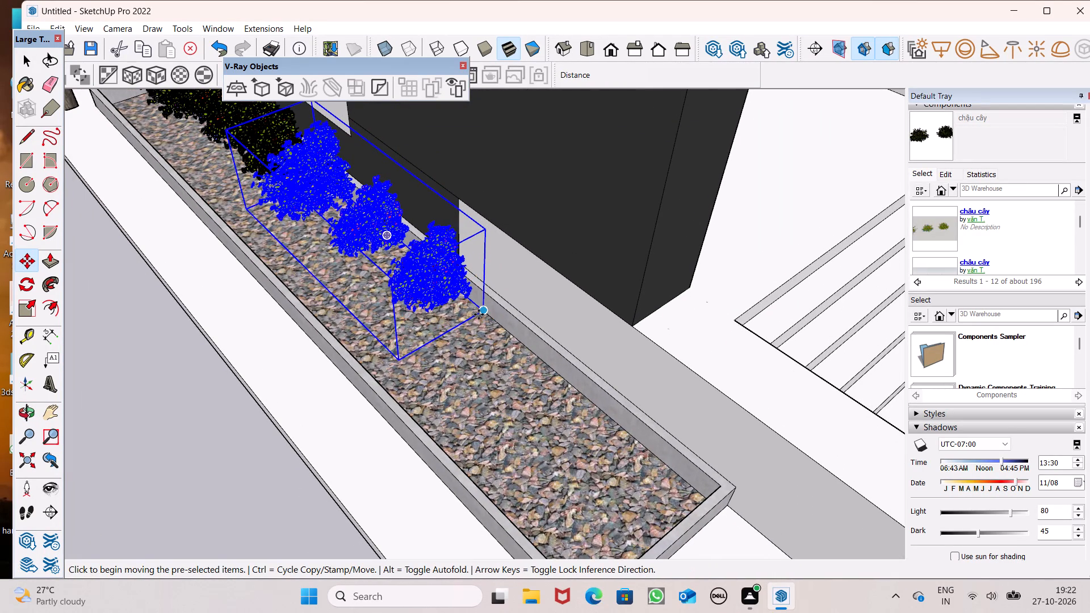
{"action": "left_click_drag", "start_coordinate": [483, 311], "coordinate": [523, 356]}
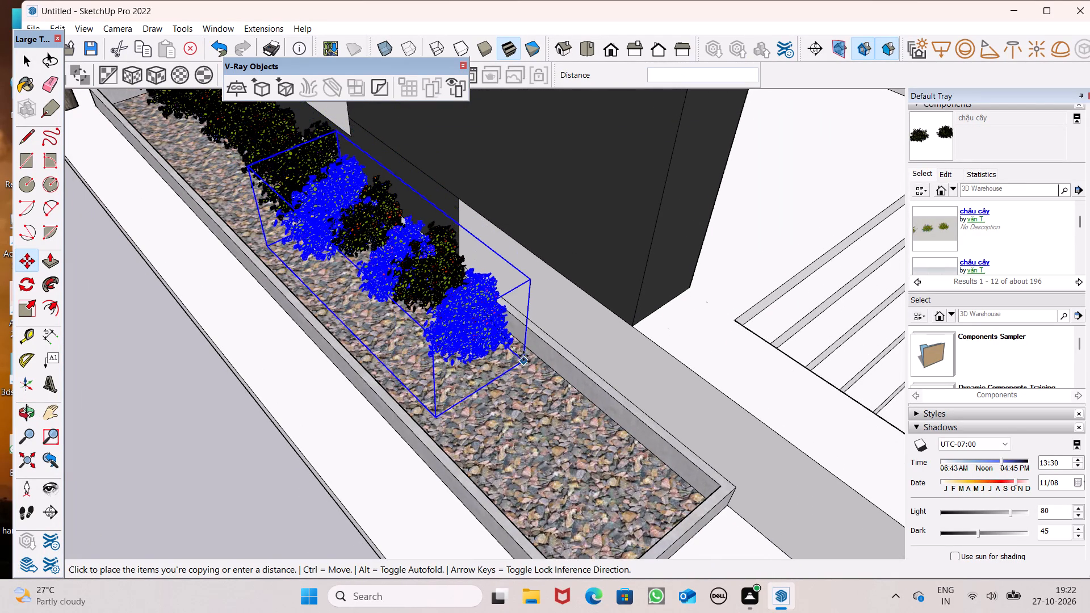
{"action": "left_click_drag", "start_coordinate": [523, 356], "coordinate": [523, 356]}
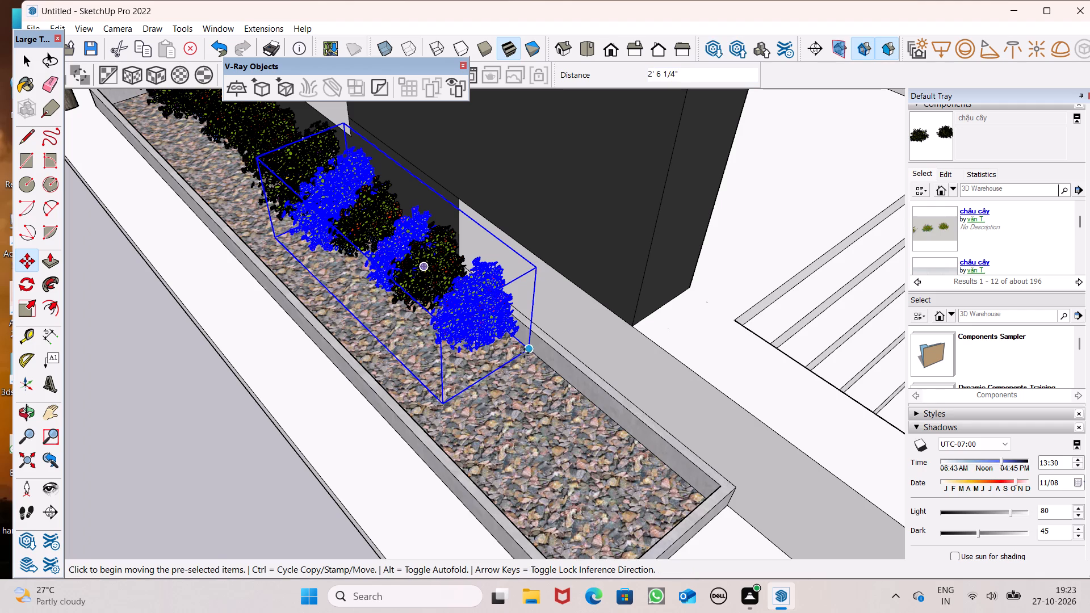
Copy the selected shrub component about 7' 9" along the planter to its far end, beside the end curb.
{"action": "left_click_drag", "start_coordinate": [526, 351], "coordinate": [668, 480]}
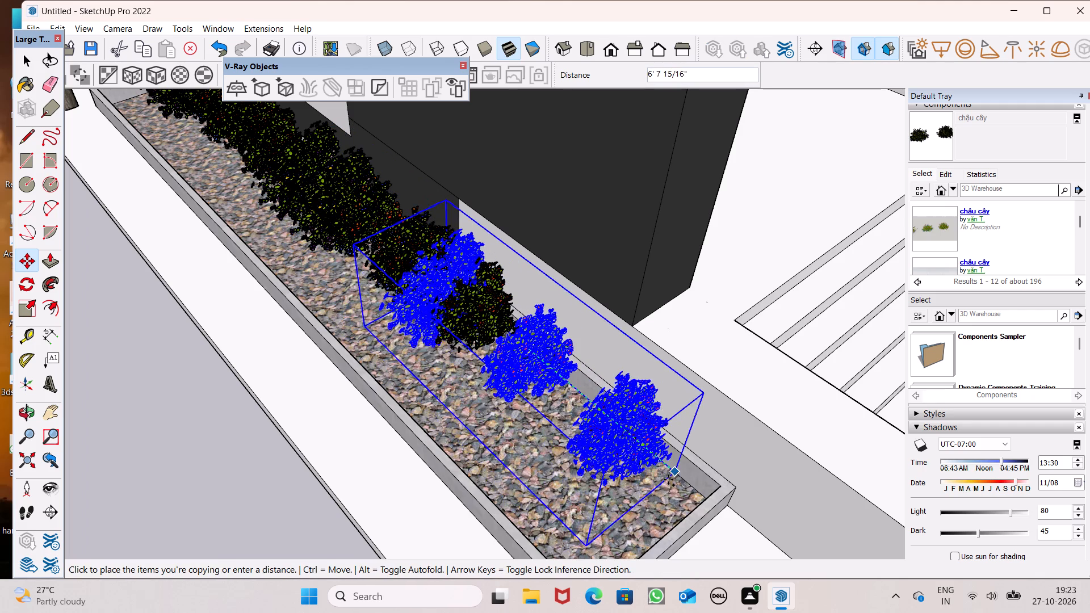
{"action": "left_click_drag", "start_coordinate": [668, 480], "coordinate": [690, 505]}
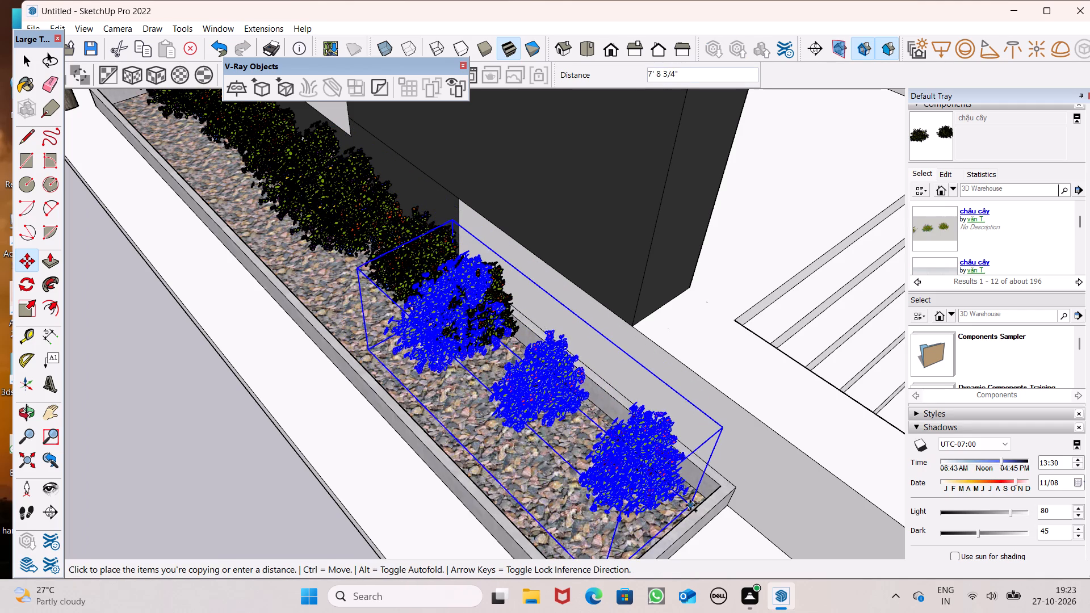
{"action": "left_click_drag", "start_coordinate": [690, 505], "coordinate": [696, 499]}
Nudge the end shrub copy slightly on the gravel into the inner corner of the building-side and end curbs.
{"action": "middle_click_drag", "start_coordinate": [691, 502], "coordinate": [727, 381]}
{"action": "scroll", "coordinate": [726, 383], "scroll_direction": "up", "scroll_amount": 2}
{"action": "scroll", "coordinate": [719, 399], "scroll_direction": "down", "scroll_amount": 1}
{"action": "scroll", "coordinate": [719, 401], "scroll_direction": "up", "scroll_amount": 16}
{"action": "middle_click_drag", "start_coordinate": [716, 417], "coordinate": [726, 406]}
{"action": "middle_click_drag", "start_coordinate": [726, 408], "coordinate": [822, 439]}
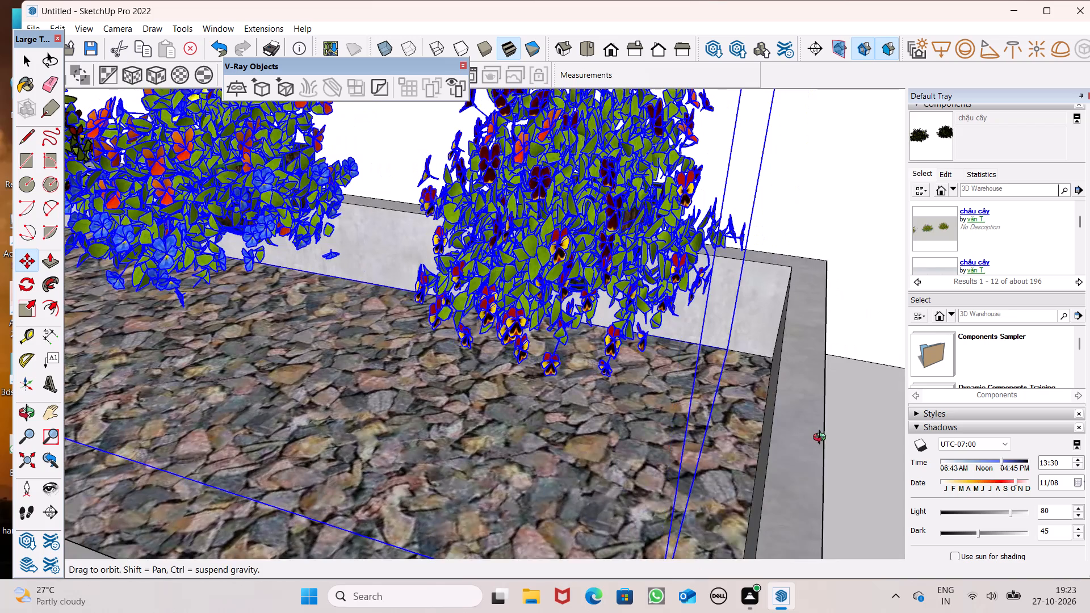
{"action": "middle_click_drag", "start_coordinate": [822, 439], "coordinate": [745, 456]}
{"action": "scroll", "coordinate": [735, 410], "scroll_direction": "up", "scroll_amount": 8}
{"action": "left_click_drag", "start_coordinate": [793, 358], "coordinate": [794, 372]}
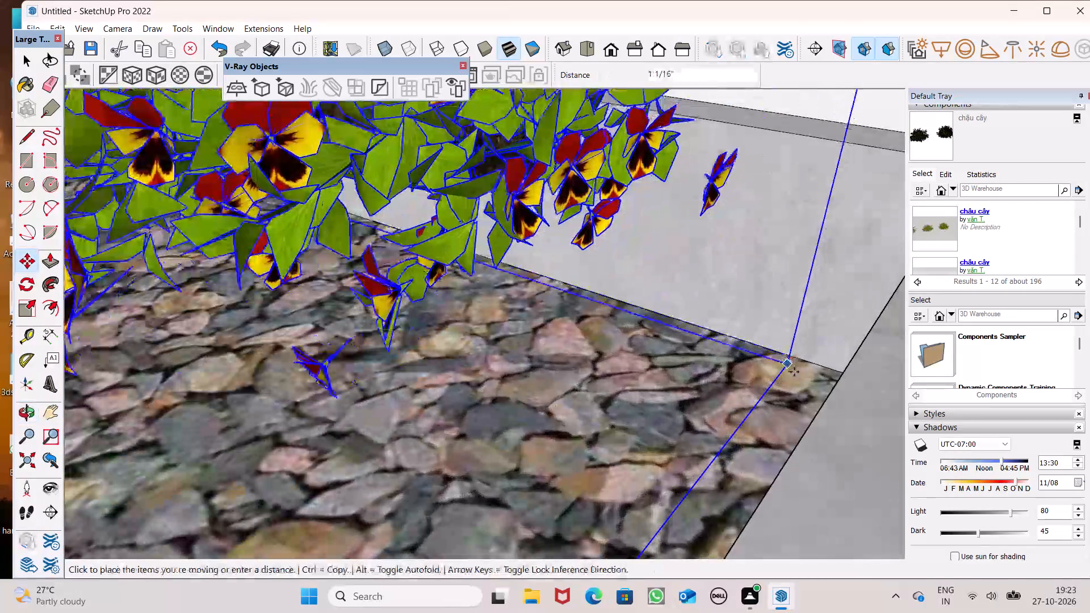
{"action": "left_click_drag", "start_coordinate": [794, 372], "coordinate": [796, 378]}
Copy the end shrub component a short distance lengthwise past the planter's end curb, interleaving its shrubs with the originals.
{"action": "scroll", "coordinate": [763, 345], "scroll_direction": "down", "scroll_amount": 4}
{"action": "scroll", "coordinate": [763, 345], "scroll_direction": "up", "scroll_amount": 1}
{"action": "scroll", "coordinate": [763, 345], "scroll_direction": "down", "scroll_amount": 15}
{"action": "scroll", "coordinate": [778, 365], "scroll_direction": "up", "scroll_amount": 1}
{"action": "middle_click_drag", "start_coordinate": [778, 365], "coordinate": [866, 459]}
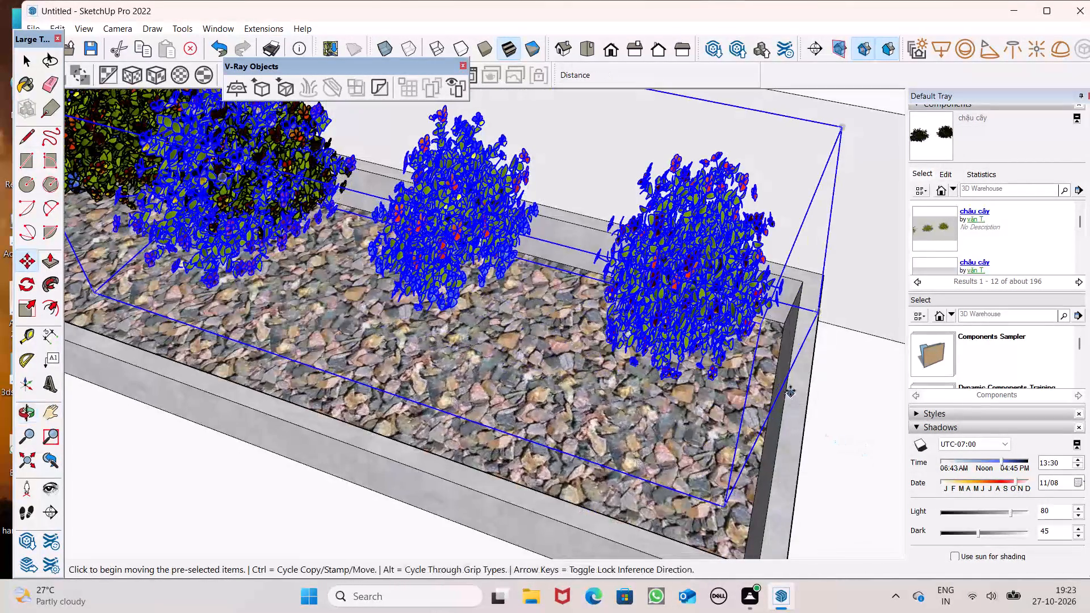
{"action": "left_click_drag", "start_coordinate": [765, 324], "coordinate": [823, 350]}
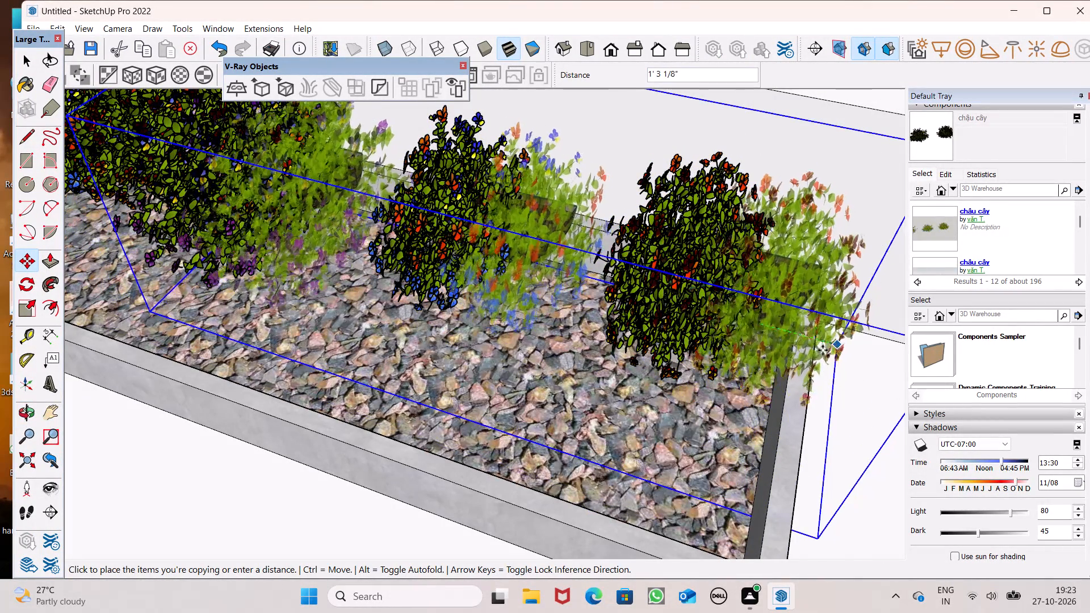
{"action": "left_click_drag", "start_coordinate": [823, 350], "coordinate": [842, 368]}
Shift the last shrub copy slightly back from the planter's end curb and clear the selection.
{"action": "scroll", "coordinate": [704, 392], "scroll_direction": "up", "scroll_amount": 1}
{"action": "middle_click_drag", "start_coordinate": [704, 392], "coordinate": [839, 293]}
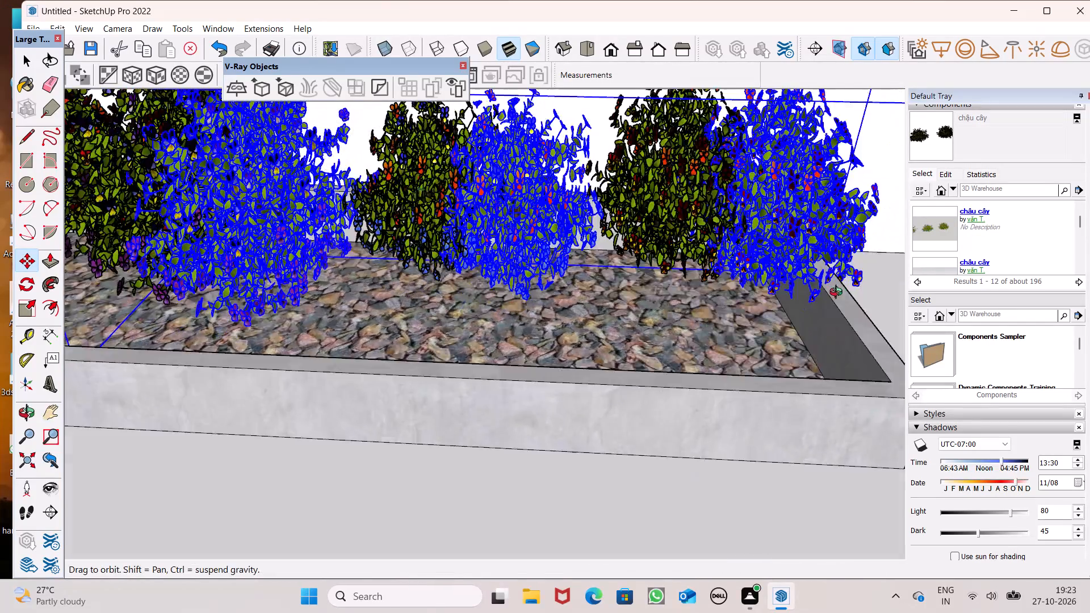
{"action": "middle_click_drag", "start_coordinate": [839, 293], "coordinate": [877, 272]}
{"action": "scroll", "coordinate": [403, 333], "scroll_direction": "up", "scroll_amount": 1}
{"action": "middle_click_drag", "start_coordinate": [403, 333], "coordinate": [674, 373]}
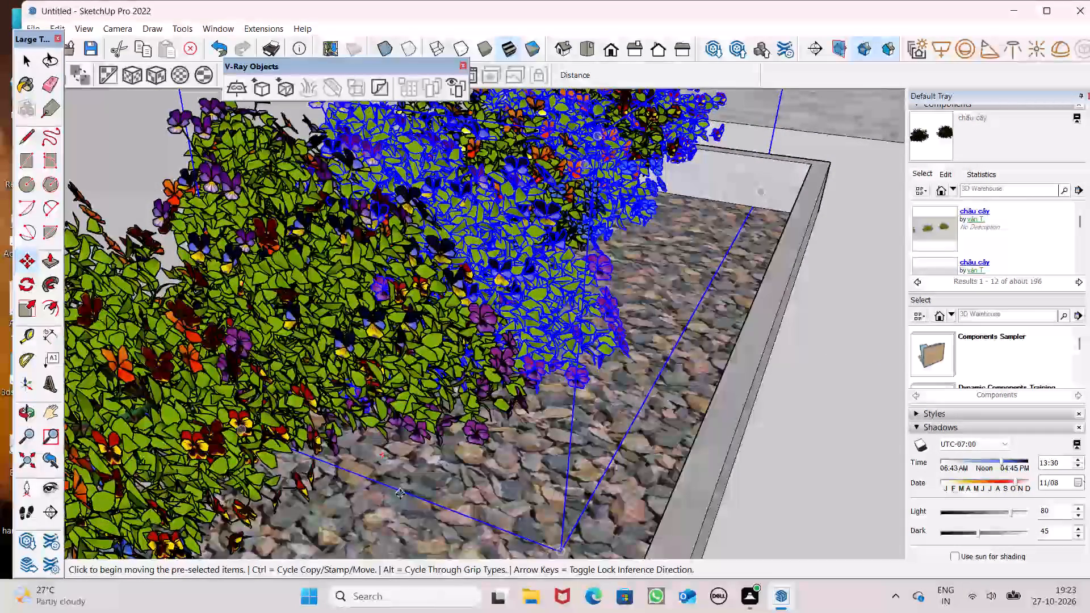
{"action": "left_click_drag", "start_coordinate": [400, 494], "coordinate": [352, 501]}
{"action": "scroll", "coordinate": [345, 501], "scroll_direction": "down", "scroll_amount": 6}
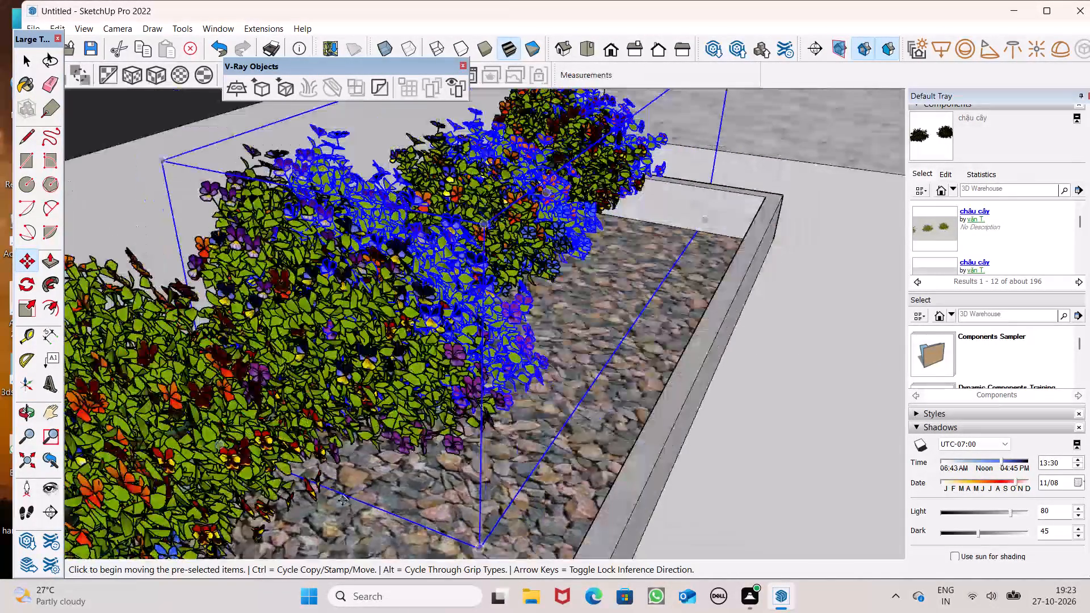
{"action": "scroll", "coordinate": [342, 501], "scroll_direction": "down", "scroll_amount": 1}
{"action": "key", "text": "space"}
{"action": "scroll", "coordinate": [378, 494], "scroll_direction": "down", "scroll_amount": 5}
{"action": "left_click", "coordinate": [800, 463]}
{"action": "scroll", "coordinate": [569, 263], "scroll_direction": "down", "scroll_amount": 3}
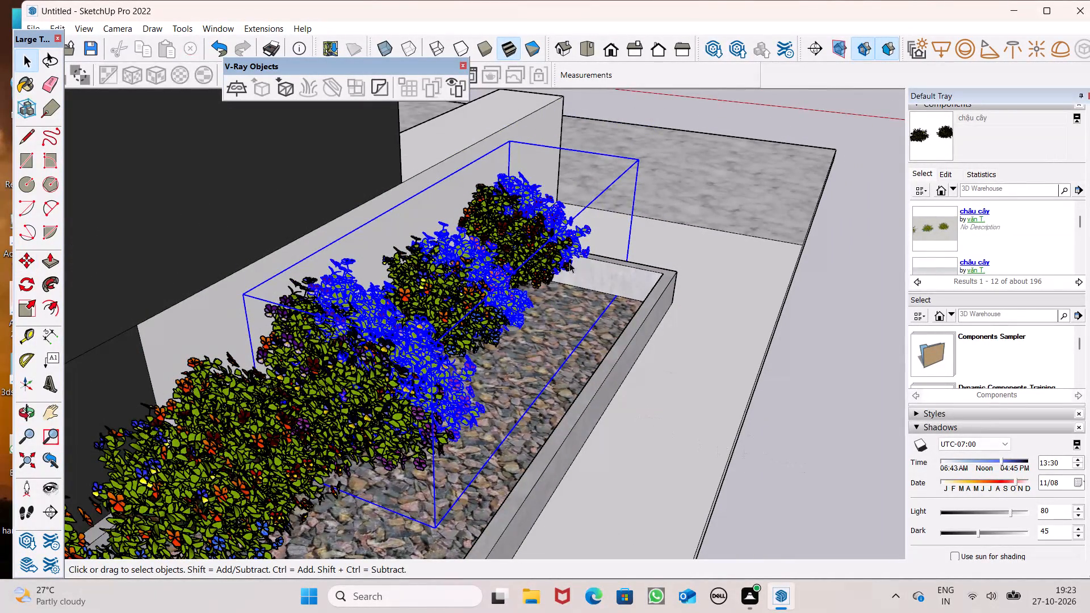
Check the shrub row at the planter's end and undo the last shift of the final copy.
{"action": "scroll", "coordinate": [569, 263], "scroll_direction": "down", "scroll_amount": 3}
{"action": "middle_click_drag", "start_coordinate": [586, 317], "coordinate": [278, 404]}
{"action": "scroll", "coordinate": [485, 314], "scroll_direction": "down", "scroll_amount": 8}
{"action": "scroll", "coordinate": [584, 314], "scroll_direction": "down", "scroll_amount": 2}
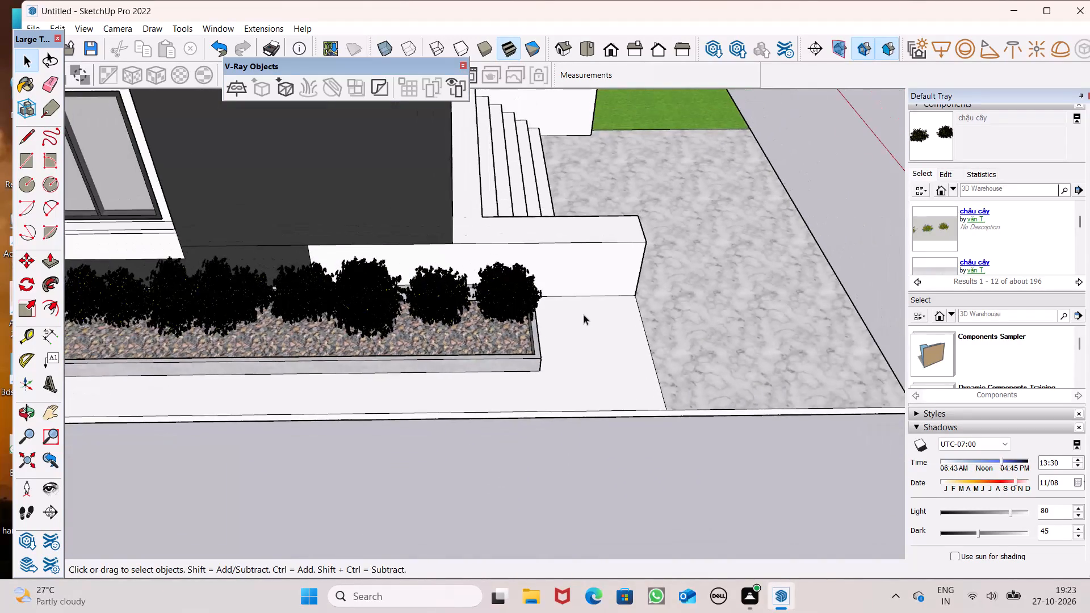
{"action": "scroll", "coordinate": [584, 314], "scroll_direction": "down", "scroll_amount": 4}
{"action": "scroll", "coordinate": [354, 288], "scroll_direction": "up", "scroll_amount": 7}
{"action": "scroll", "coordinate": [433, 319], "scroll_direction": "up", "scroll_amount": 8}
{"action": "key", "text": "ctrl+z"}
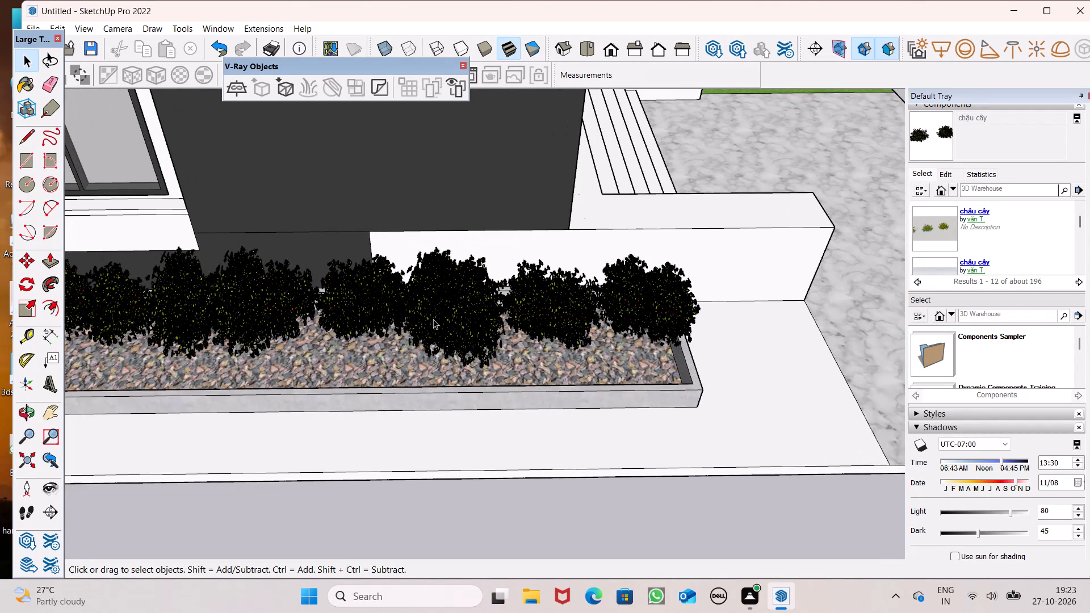
Inspect the flowering shrub row along the gravel planter, from the entrance-step end back to the tree end.
{"action": "scroll", "coordinate": [433, 319], "scroll_direction": "up", "scroll_amount": 6}
{"action": "left_click", "coordinate": [492, 320]}
{"action": "scroll", "coordinate": [490, 314], "scroll_direction": "down", "scroll_amount": 5}
{"action": "middle_click_drag", "start_coordinate": [572, 317], "coordinate": [505, 317]}
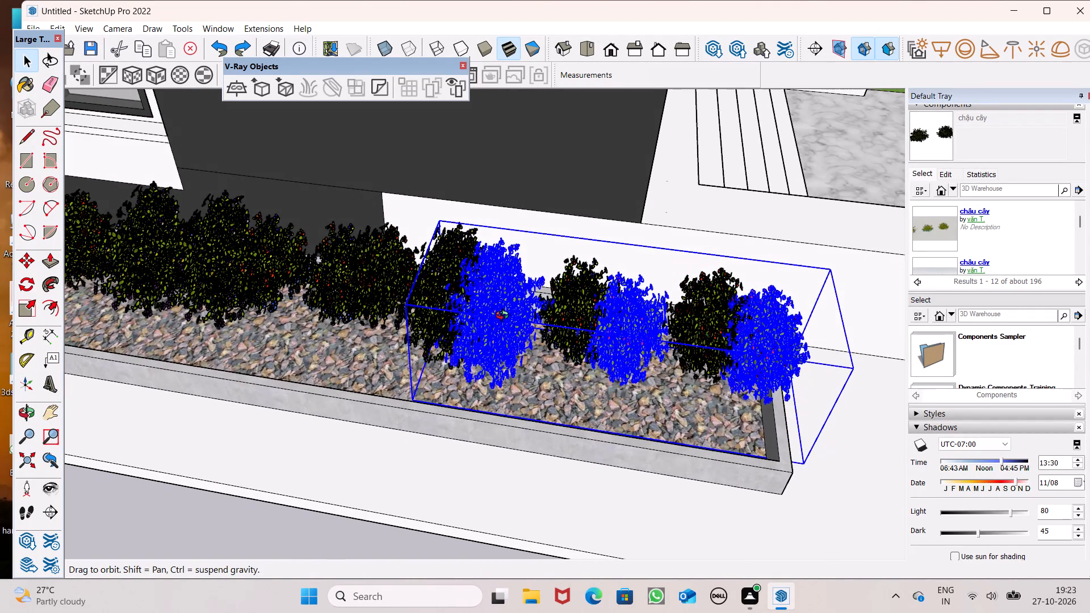
{"action": "middle_click_drag", "start_coordinate": [505, 317], "coordinate": [504, 317]}
{"action": "scroll", "coordinate": [468, 316], "scroll_direction": "down", "scroll_amount": 3}
{"action": "scroll", "coordinate": [468, 316], "scroll_direction": "up", "scroll_amount": 1}
{"action": "scroll", "coordinate": [468, 316], "scroll_direction": "down", "scroll_amount": 4}
{"action": "key", "text": "space"}
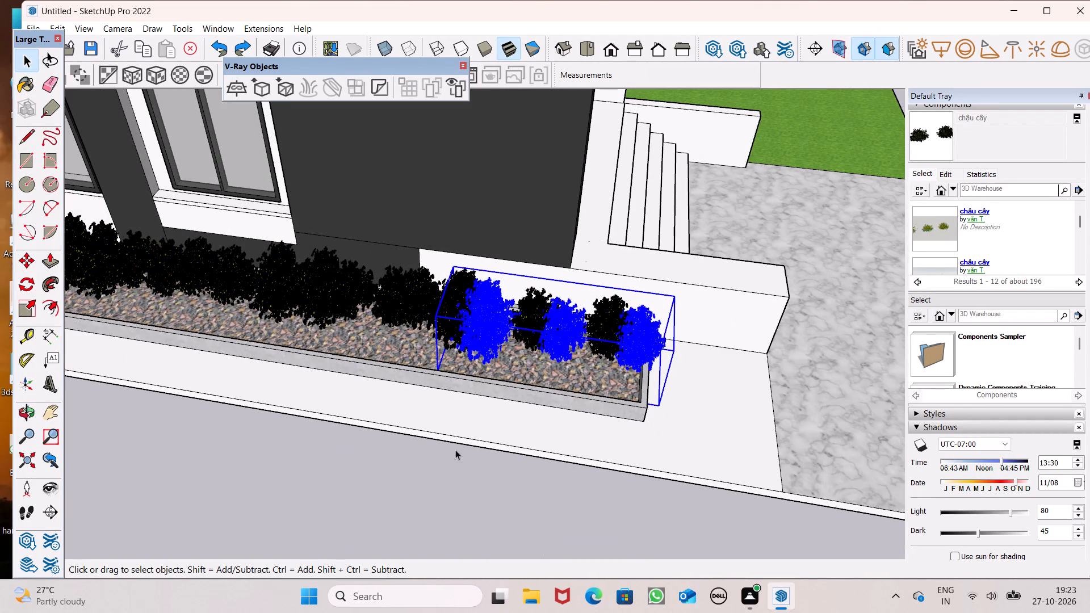
{"action": "left_click_drag", "start_coordinate": [430, 485], "coordinate": [430, 476]}
{"action": "scroll", "coordinate": [482, 386], "scroll_direction": "down", "scroll_amount": 1}
{"action": "middle_click_drag", "start_coordinate": [513, 381], "coordinate": [518, 381]}
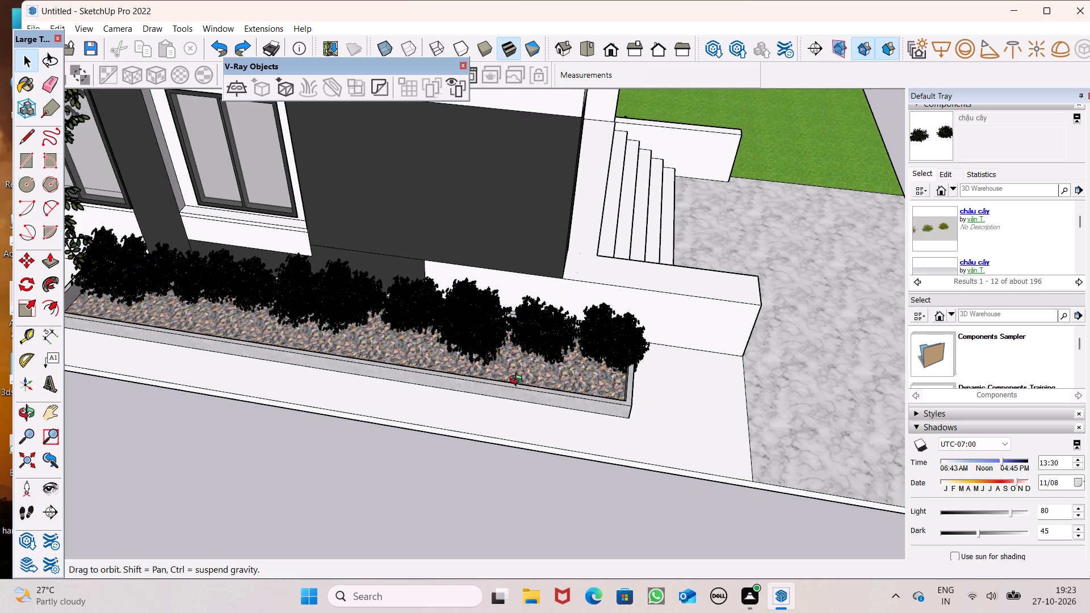
{"action": "middle_click_drag", "start_coordinate": [518, 381], "coordinate": [865, 356]}
{"action": "scroll", "coordinate": [688, 320], "scroll_direction": "down", "scroll_amount": 7}
{"action": "middle_click_drag", "start_coordinate": [656, 441], "coordinate": [421, 338]}
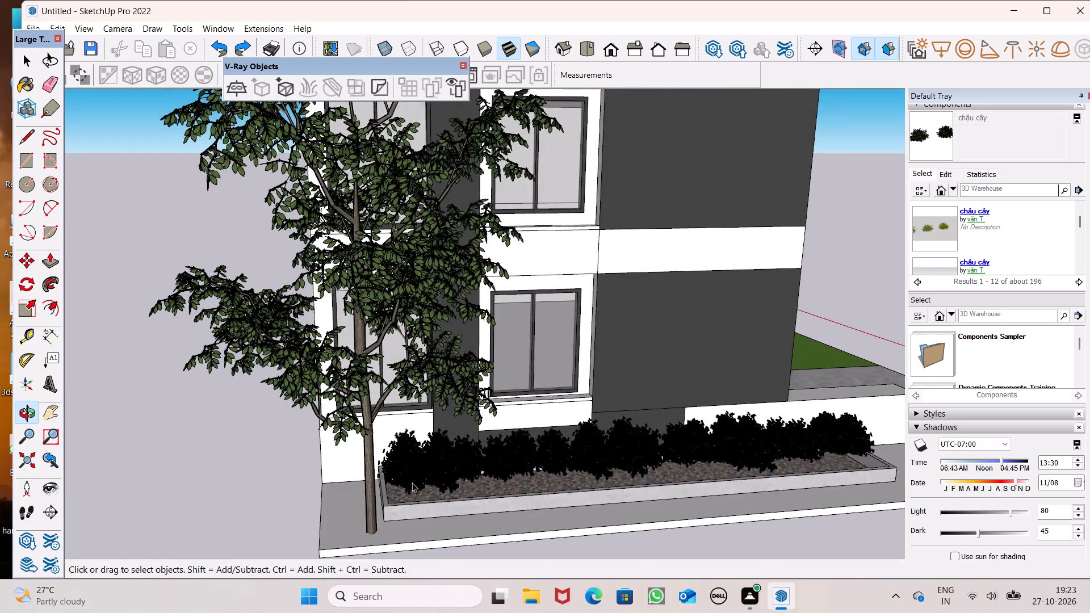
Copy the shrub component at the planter's tree end about 2' toward the outer curb, starting a second row.
{"action": "scroll", "coordinate": [412, 485], "scroll_direction": "up", "scroll_amount": 8}
{"action": "scroll", "coordinate": [435, 374], "scroll_direction": "down", "scroll_amount": 1}
{"action": "scroll", "coordinate": [435, 371], "scroll_direction": "up", "scroll_amount": 1}
{"action": "scroll", "coordinate": [435, 371], "scroll_direction": "down", "scroll_amount": 4}
{"action": "scroll", "coordinate": [415, 442], "scroll_direction": "up", "scroll_amount": 7}
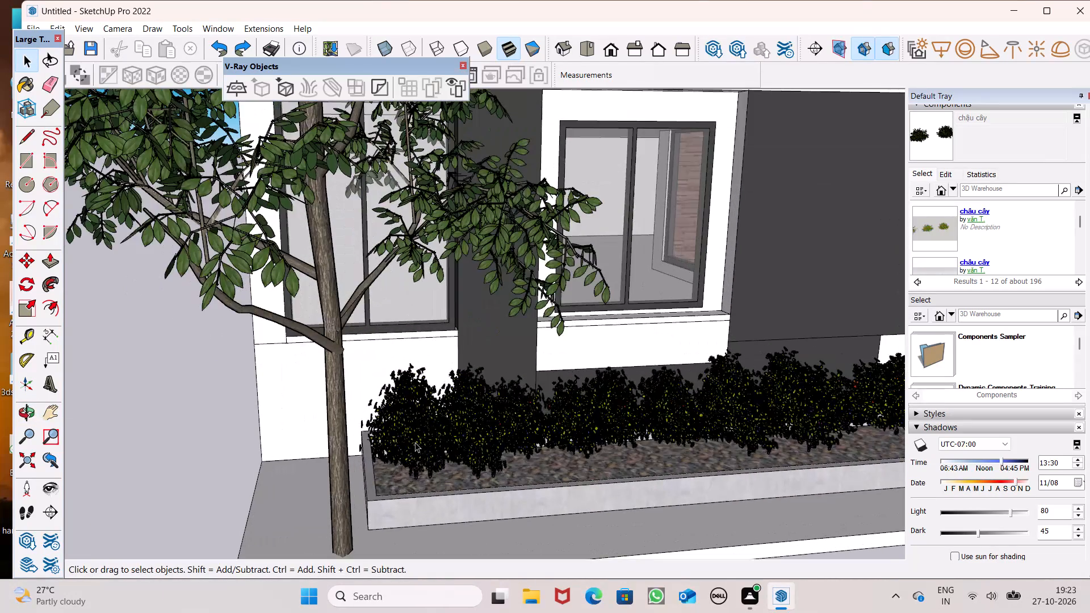
{"action": "scroll", "coordinate": [412, 446], "scroll_direction": "up", "scroll_amount": 6}
{"action": "left_click", "coordinate": [411, 446]}
{"action": "scroll", "coordinate": [455, 392], "scroll_direction": "down", "scroll_amount": 6}
{"action": "middle_click_drag", "start_coordinate": [468, 409], "coordinate": [434, 493]}
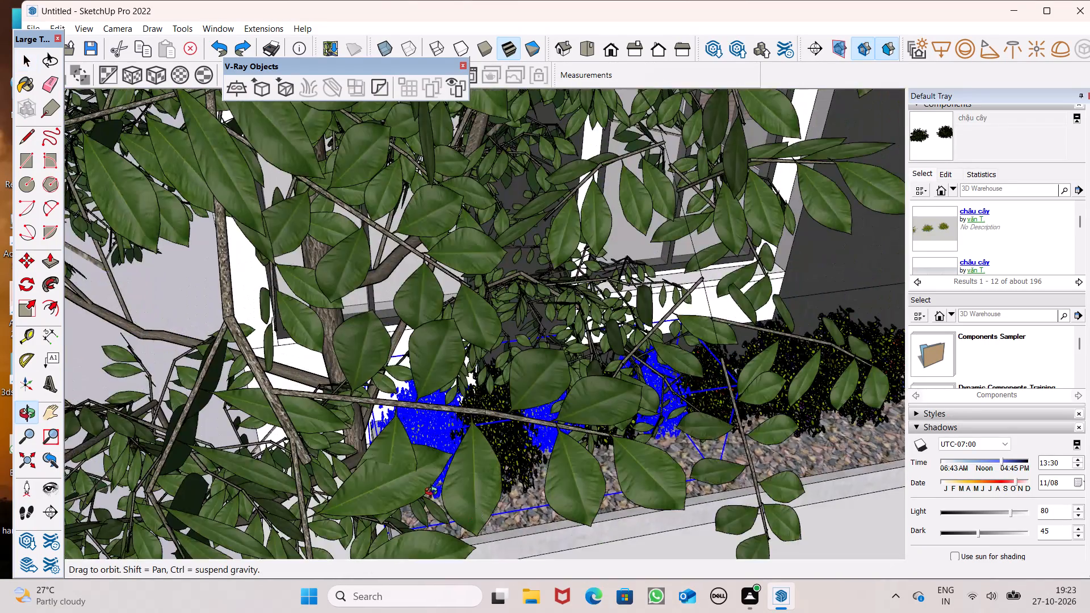
{"action": "middle_click_drag", "start_coordinate": [434, 493], "coordinate": [398, 477]}
{"action": "key", "text": "m"}
{"action": "key", "text": "Return"}
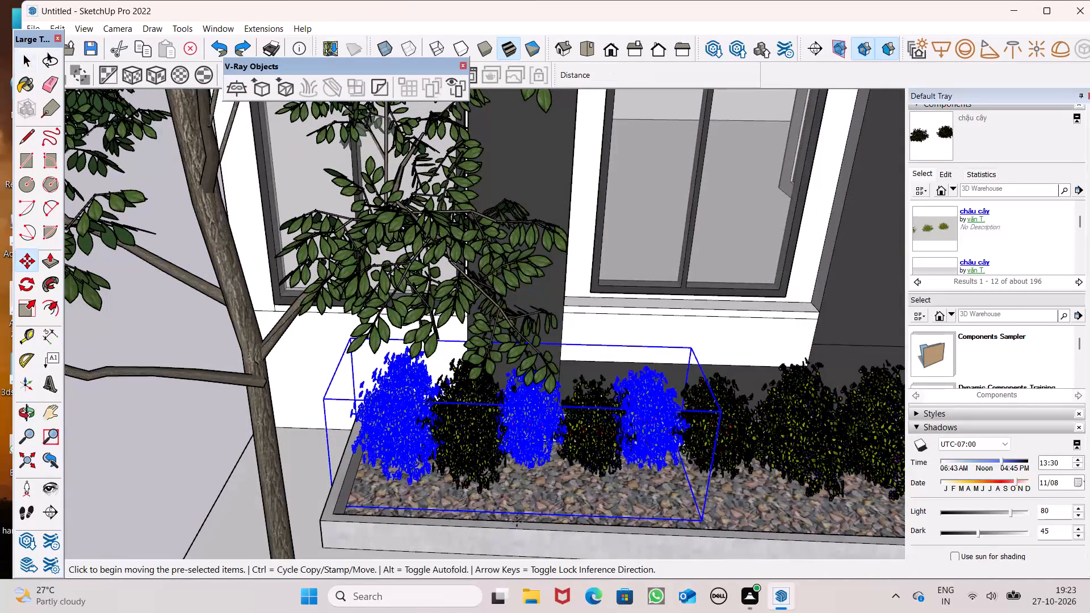
{"action": "scroll", "coordinate": [433, 517], "scroll_direction": "up", "scroll_amount": 1}
{"action": "middle_click_drag", "start_coordinate": [433, 517], "coordinate": [498, 543]}
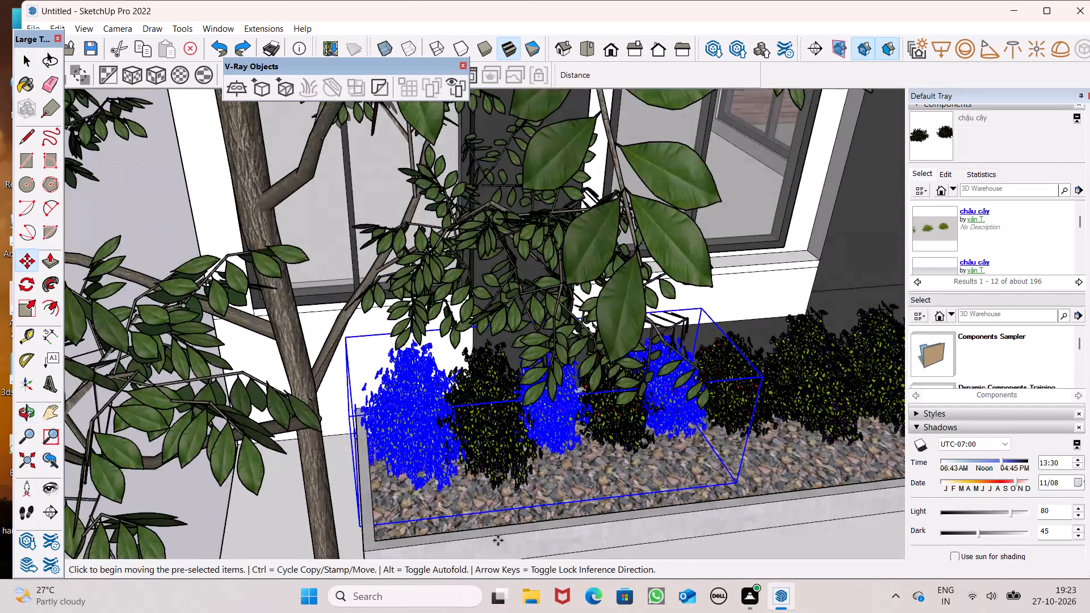
{"action": "scroll", "coordinate": [469, 461], "scroll_direction": "down", "scroll_amount": 3}
{"action": "middle_click_drag", "start_coordinate": [430, 494], "coordinate": [462, 503]}
{"action": "scroll", "coordinate": [426, 520], "scroll_direction": "up", "scroll_amount": 6}
{"action": "scroll", "coordinate": [508, 552], "scroll_direction": "up", "scroll_amount": 3}
{"action": "middle_click_drag", "start_coordinate": [607, 550], "coordinate": [535, 528]}
{"action": "scroll", "coordinate": [544, 520], "scroll_direction": "up", "scroll_amount": 1}
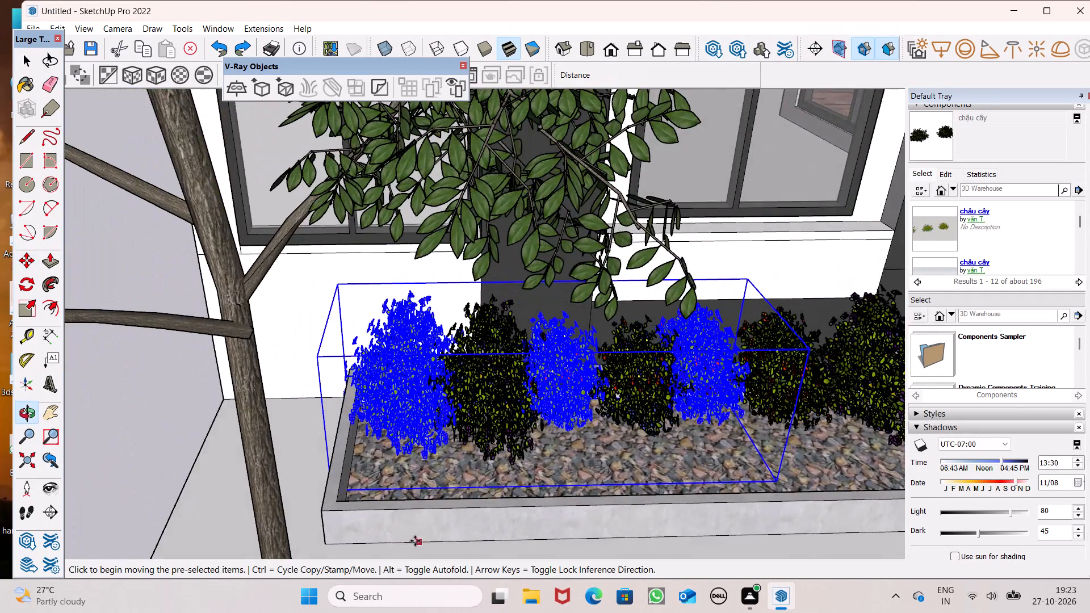
{"action": "scroll", "coordinate": [412, 539], "scroll_direction": "up", "scroll_amount": 6}
{"action": "scroll", "coordinate": [322, 482], "scroll_direction": "up", "scroll_amount": 6}
{"action": "left_click_drag", "start_coordinate": [330, 461], "coordinate": [301, 524]}
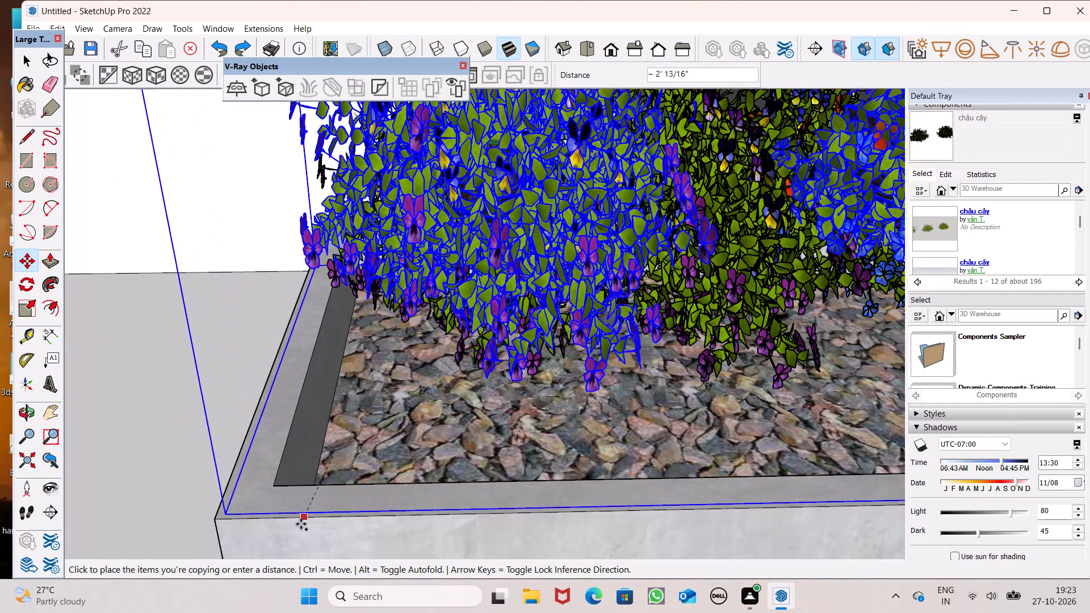
{"action": "left_click_drag", "start_coordinate": [301, 524], "coordinate": [297, 526]}
Lower the new shrub copy about 6 1/2" at the planter's outer corner beside the tree.
{"action": "scroll", "coordinate": [358, 459], "scroll_direction": "down", "scroll_amount": 5}
{"action": "middle_click_drag", "start_coordinate": [363, 460], "coordinate": [687, 444]}
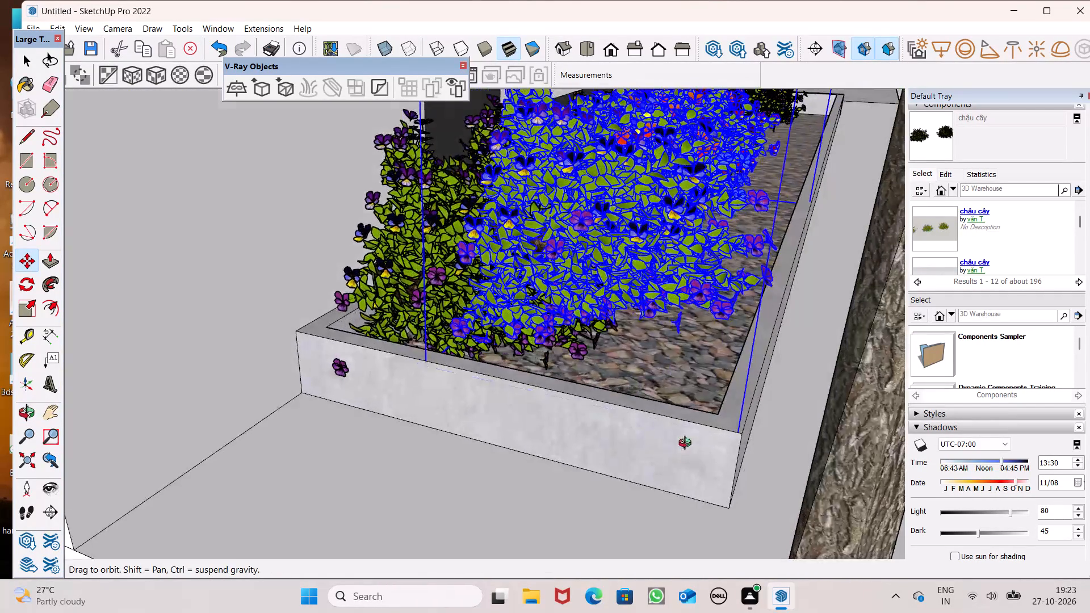
{"action": "middle_click_drag", "start_coordinate": [687, 444], "coordinate": [693, 461]}
{"action": "left_click_drag", "start_coordinate": [741, 457], "coordinate": [740, 492]}
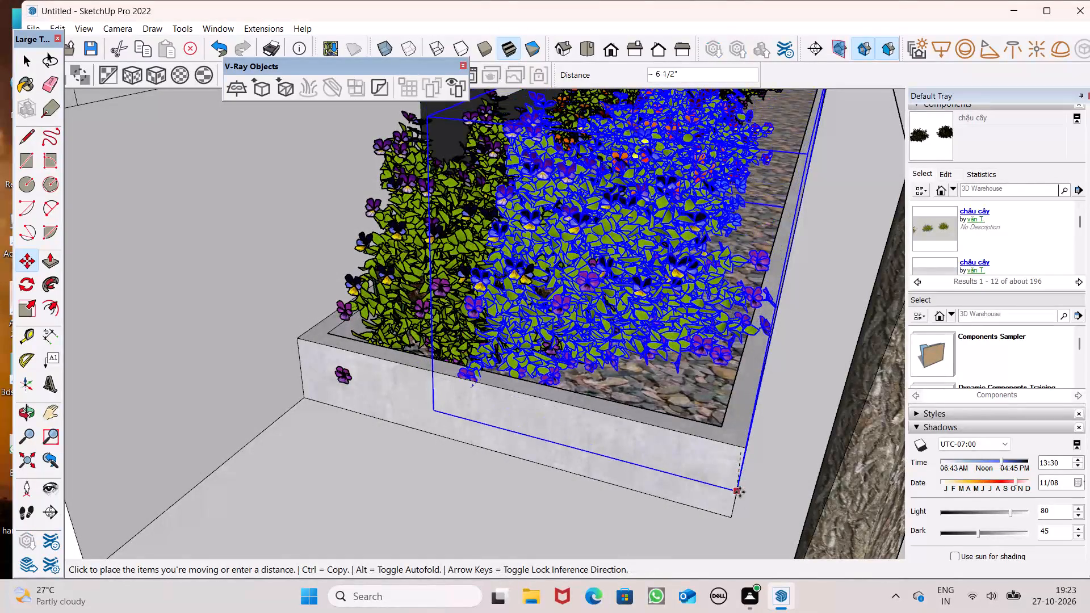
{"action": "left_click_drag", "start_coordinate": [740, 492], "coordinate": [735, 497]}
Shift the front-row shrub copy about 10 1/4" over the gravel, keeping it along the outer curb.
{"action": "middle_click_drag", "start_coordinate": [741, 492], "coordinate": [634, 503]}
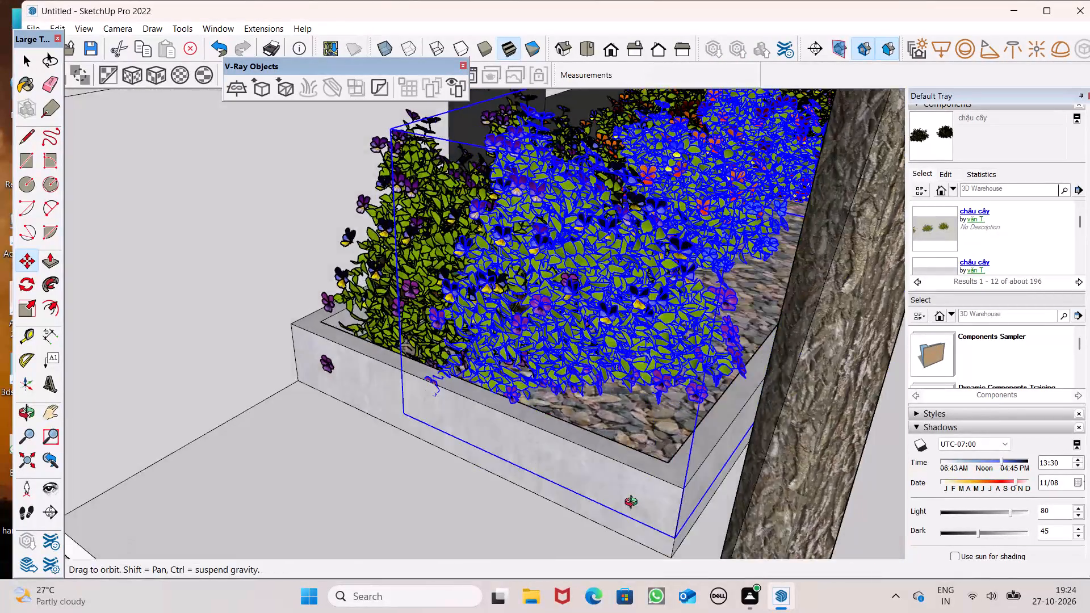
{"action": "middle_click_drag", "start_coordinate": [634, 503], "coordinate": [214, 417]}
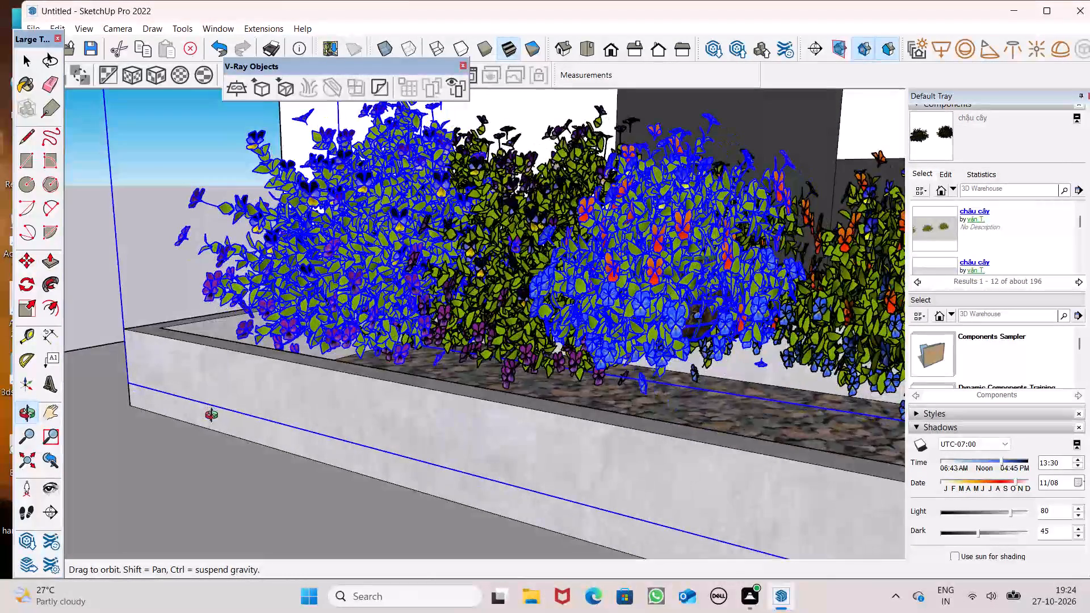
{"action": "middle_click_drag", "start_coordinate": [214, 417], "coordinate": [218, 451]}
{"action": "scroll", "coordinate": [216, 303], "scroll_direction": "down", "scroll_amount": 12}
{"action": "middle_click_drag", "start_coordinate": [351, 380], "coordinate": [238, 380]}
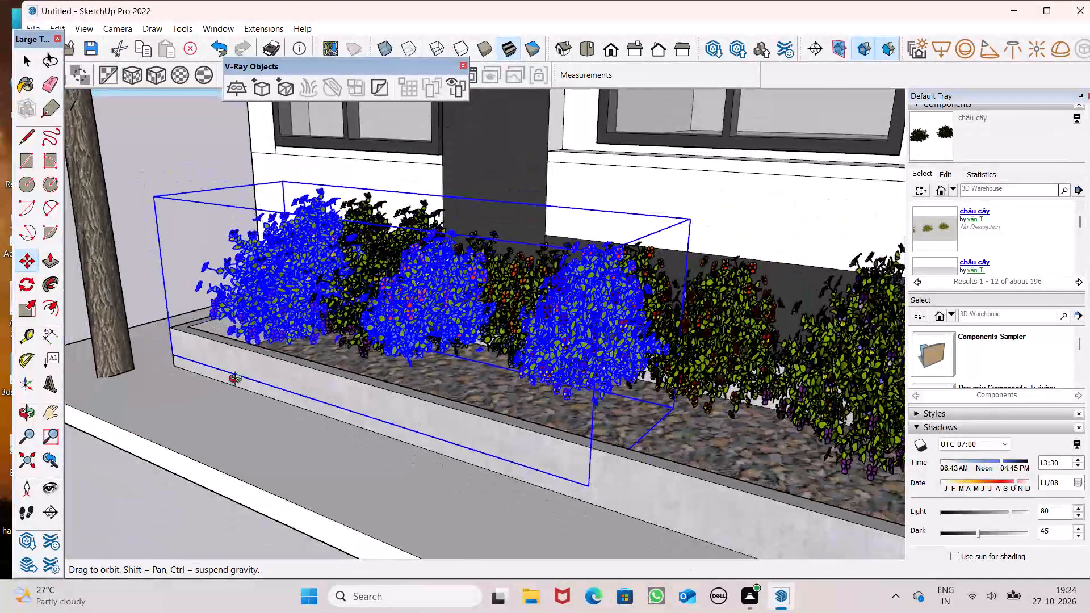
{"action": "middle_click_drag", "start_coordinate": [238, 380], "coordinate": [233, 315]}
{"action": "scroll", "coordinate": [392, 350], "scroll_direction": "up", "scroll_amount": 6}
{"action": "middle_click_drag", "start_coordinate": [545, 367], "coordinate": [546, 413]}
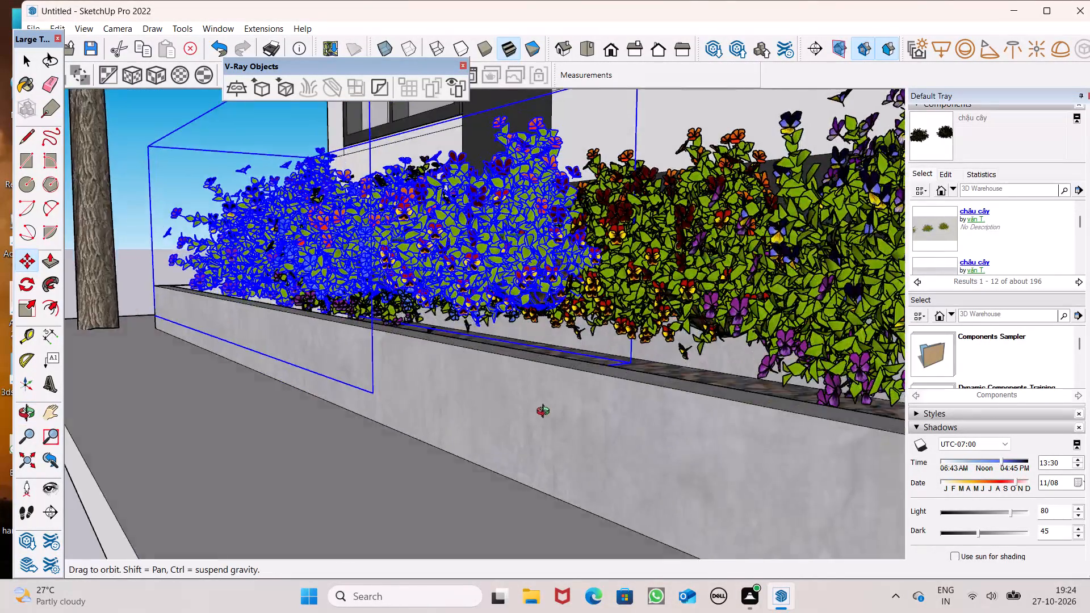
{"action": "middle_click_drag", "start_coordinate": [546, 413], "coordinate": [533, 450]}
{"action": "left_click_drag", "start_coordinate": [637, 343], "coordinate": [658, 383]}
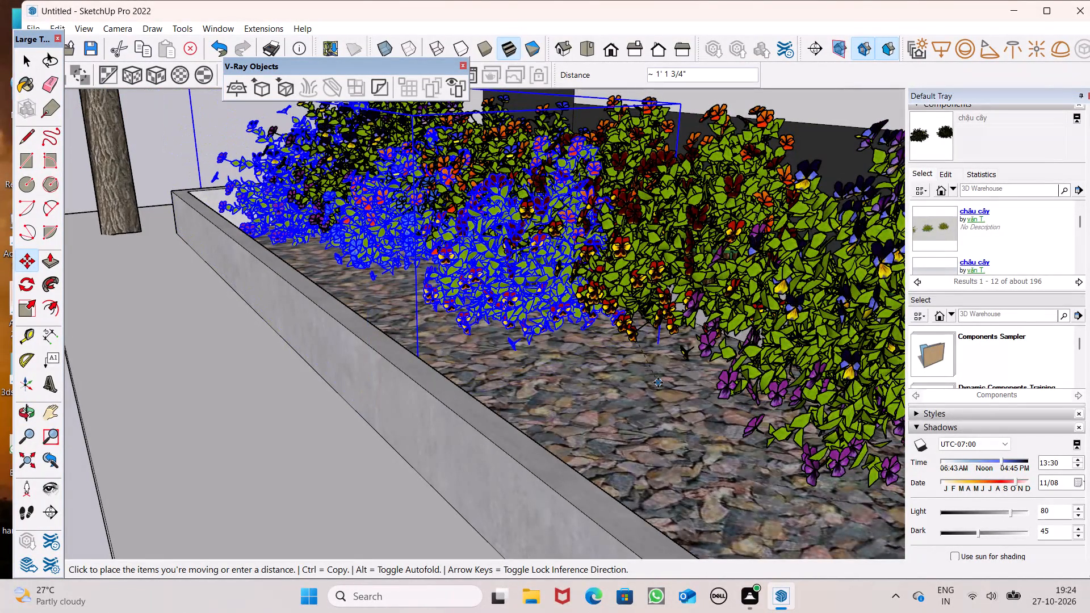
{"action": "left_click_drag", "start_coordinate": [658, 383], "coordinate": [643, 409]}
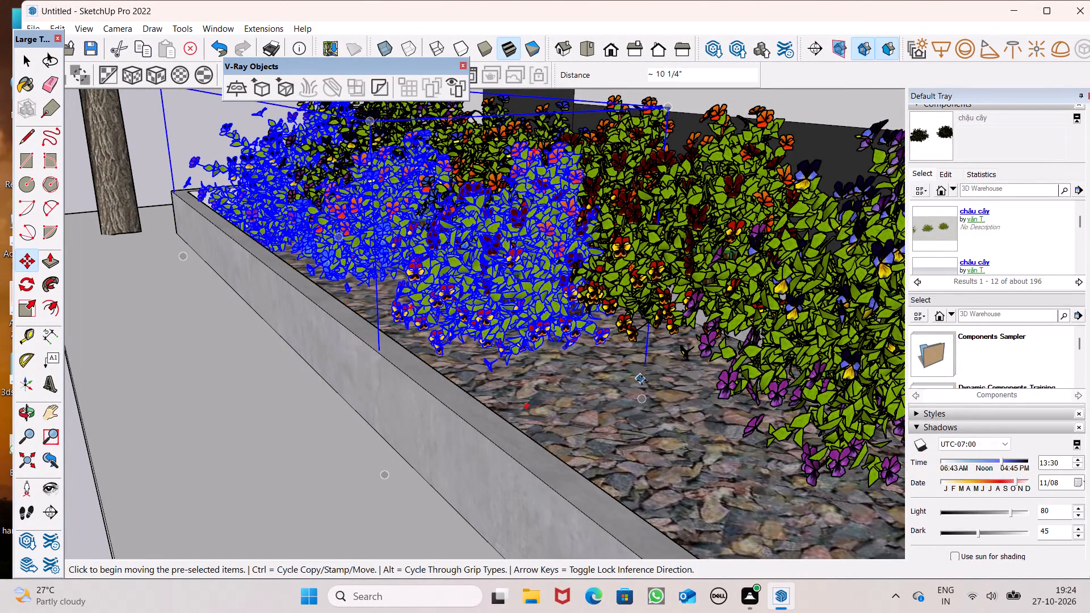
Copy the front-row shrub component a short distance along the planter, away from the tree end.
{"action": "left_click_drag", "start_coordinate": [639, 400], "coordinate": [719, 460]}
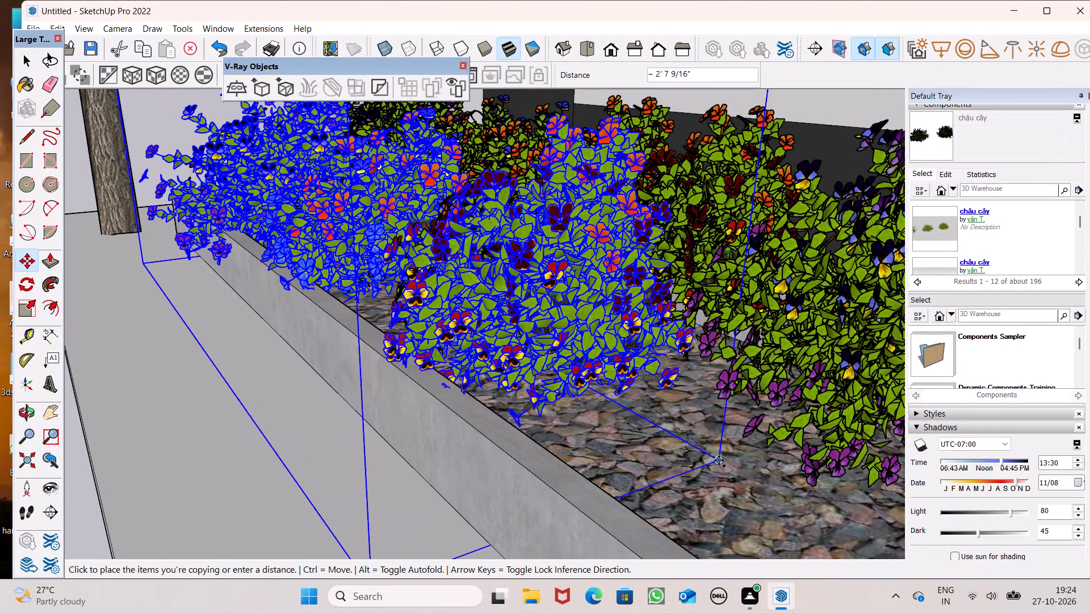
{"action": "left_click_drag", "start_coordinate": [719, 460], "coordinate": [761, 431]}
Move the newest shrub copy about 1' 8 7/8" toward the planter's tree end, in line with the outer curb.
{"action": "scroll", "coordinate": [713, 417], "scroll_direction": "down", "scroll_amount": 4}
{"action": "middle_click_drag", "start_coordinate": [594, 414], "coordinate": [724, 433]}
{"action": "scroll", "coordinate": [539, 349], "scroll_direction": "down", "scroll_amount": 10}
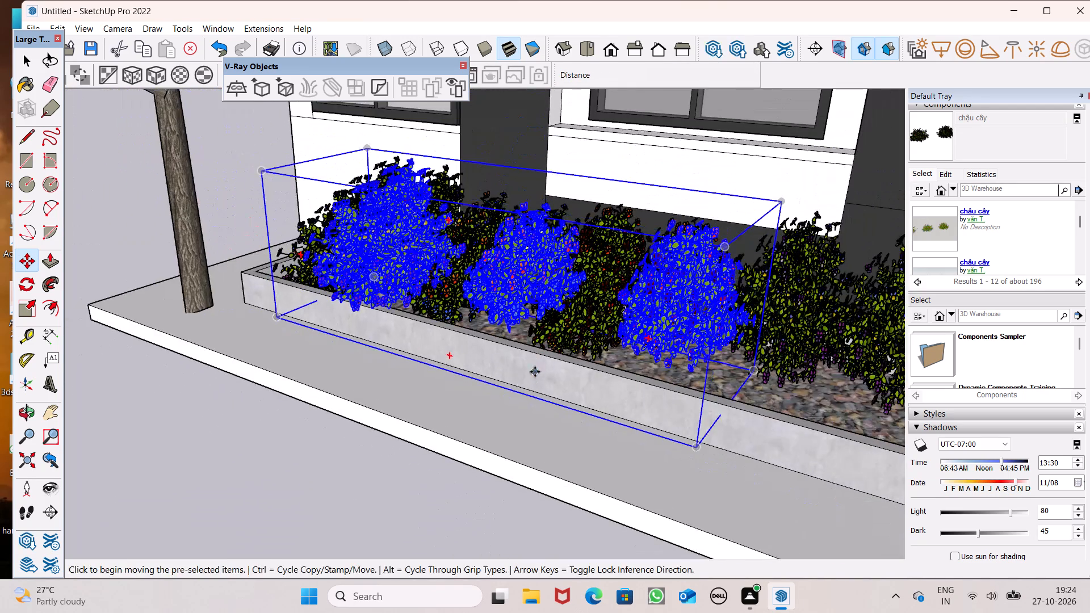
{"action": "scroll", "coordinate": [535, 372], "scroll_direction": "down", "scroll_amount": 4}
{"action": "middle_click_drag", "start_coordinate": [536, 374], "coordinate": [1016, 384]}
{"action": "scroll", "coordinate": [695, 336], "scroll_direction": "up", "scroll_amount": 6}
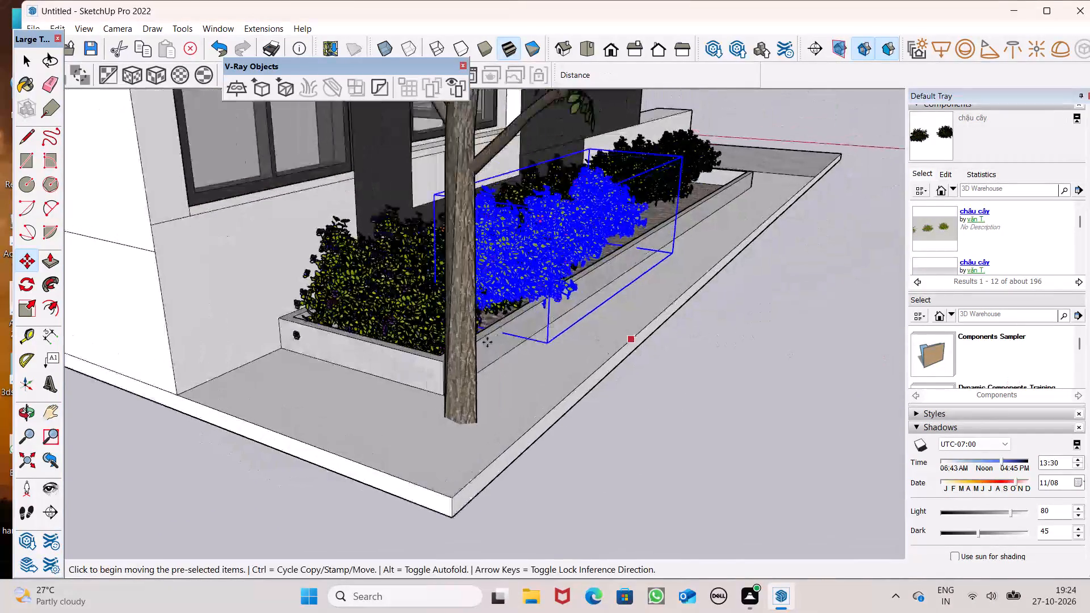
{"action": "middle_click_drag", "start_coordinate": [484, 349], "coordinate": [654, 410]}
{"action": "scroll", "coordinate": [656, 412], "scroll_direction": "up", "scroll_amount": 6}
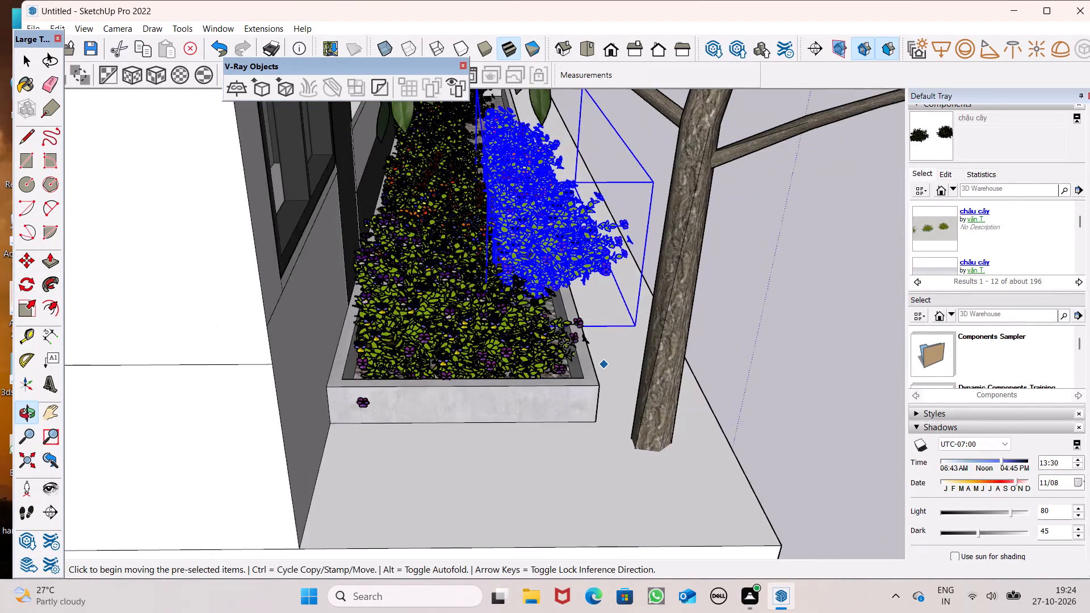
{"action": "scroll", "coordinate": [564, 343], "scroll_direction": "up", "scroll_amount": 2}
{"action": "left_click_drag", "start_coordinate": [658, 320], "coordinate": [598, 363]}
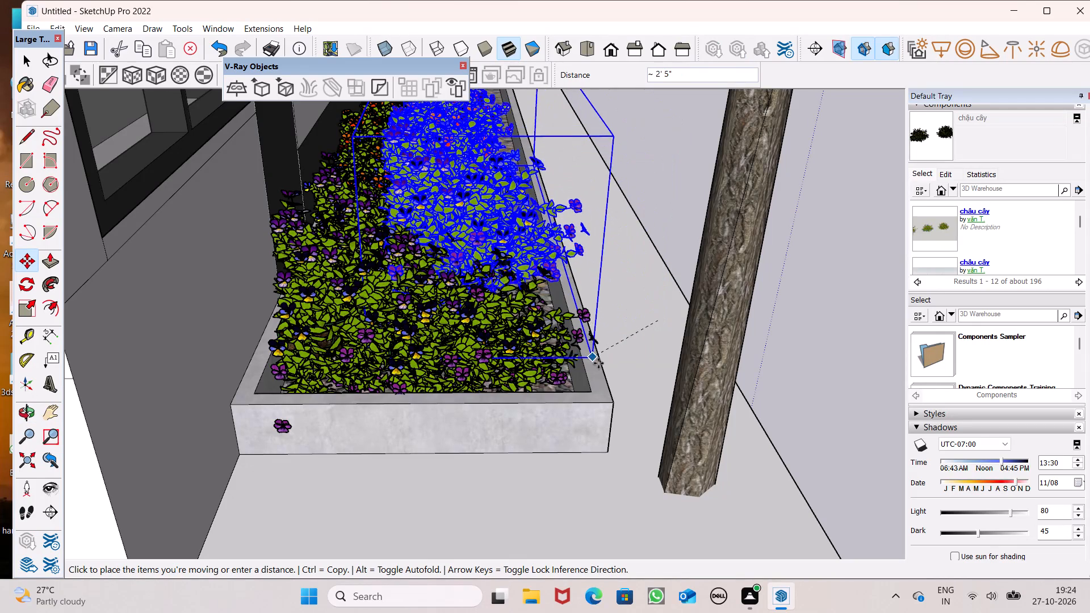
{"action": "left_click_drag", "start_coordinate": [598, 363], "coordinate": [617, 384]}
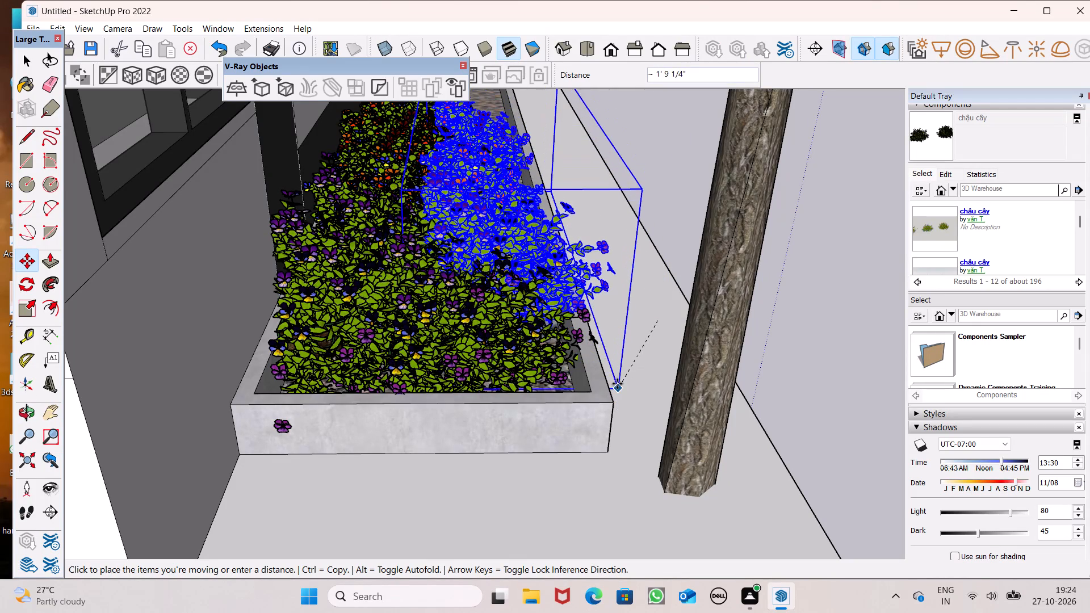
{"action": "left_click_drag", "start_coordinate": [617, 384], "coordinate": [618, 387]}
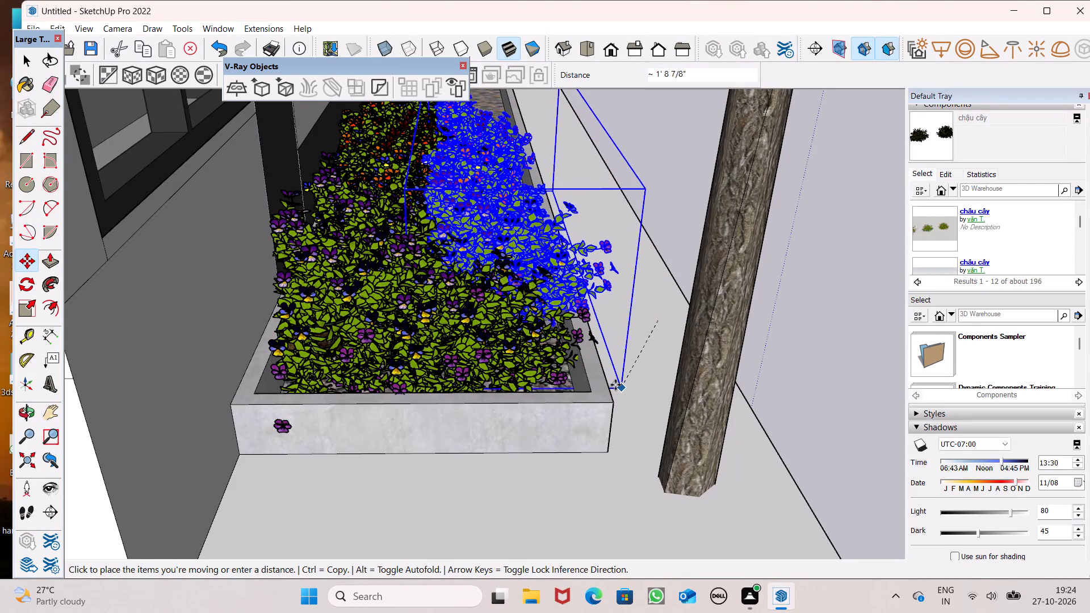
Nudge the newest front-row shrub copy slightly into place along the planter's outer curb.
{"action": "scroll", "coordinate": [615, 385], "scroll_direction": "up", "scroll_amount": 1}
{"action": "middle_click_drag", "start_coordinate": [615, 385], "coordinate": [272, 406]}
{"action": "scroll", "coordinate": [453, 410], "scroll_direction": "down", "scroll_amount": 13}
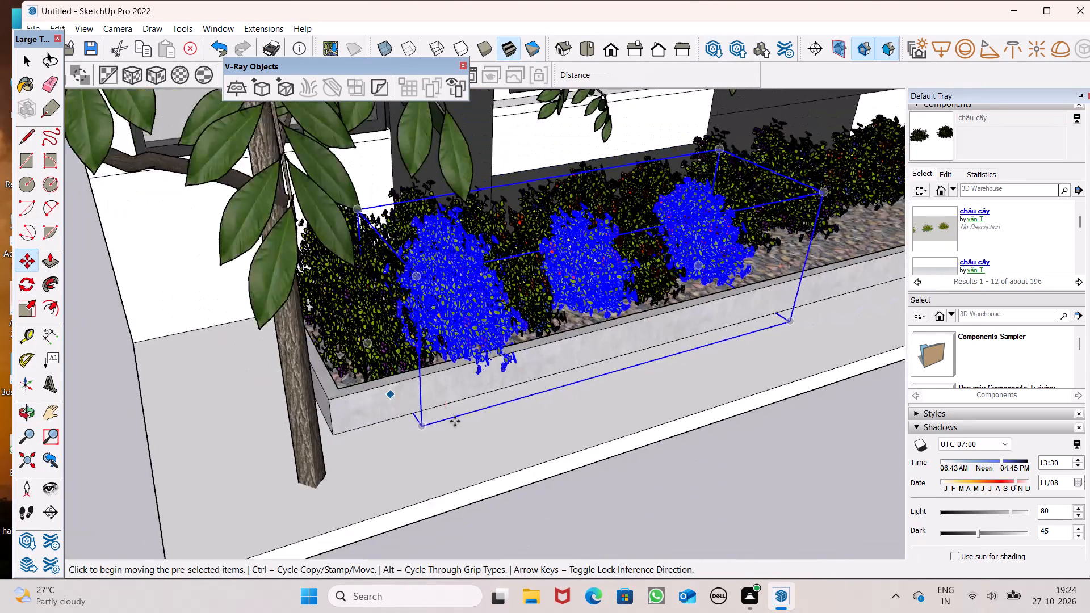
{"action": "middle_click_drag", "start_coordinate": [512, 422], "coordinate": [315, 473]}
{"action": "scroll", "coordinate": [464, 419], "scroll_direction": "down", "scroll_amount": 3}
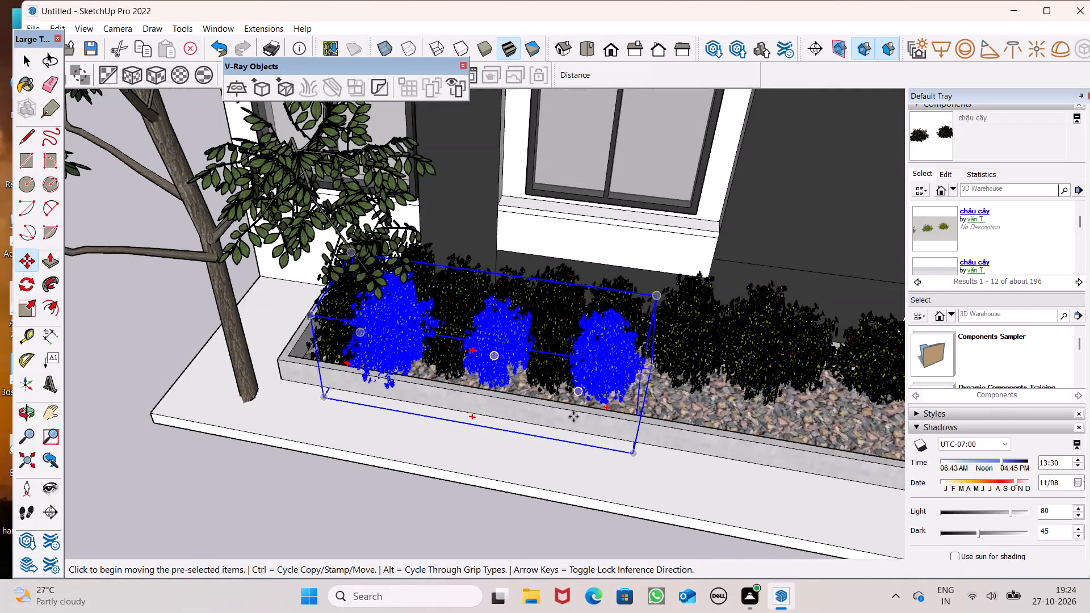
{"action": "middle_click_drag", "start_coordinate": [573, 418], "coordinate": [398, 362]}
{"action": "scroll", "coordinate": [475, 418], "scroll_direction": "up", "scroll_amount": 7}
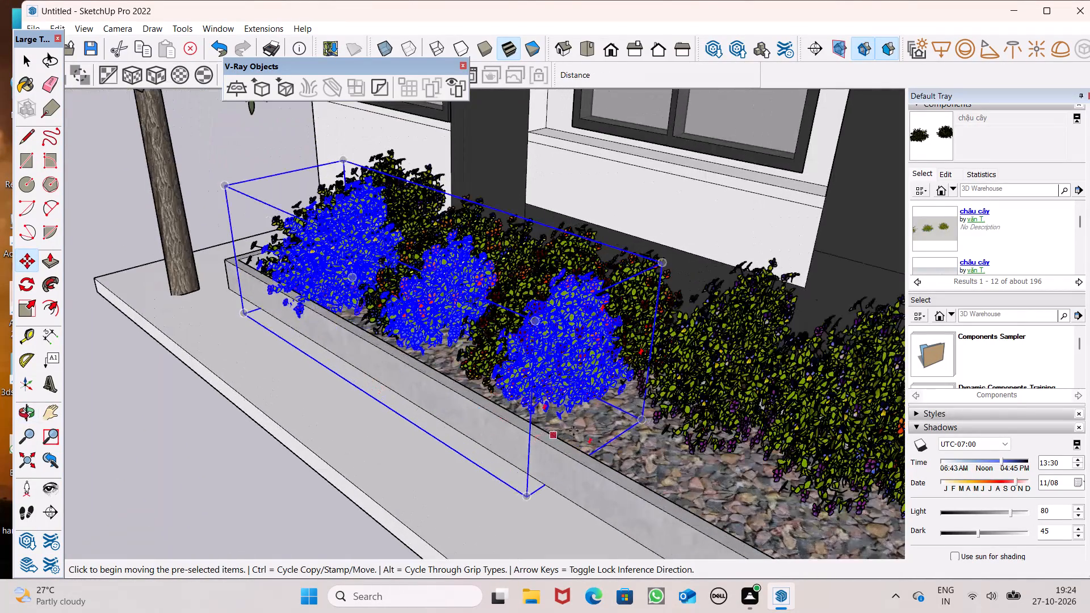
{"action": "left_click_drag", "start_coordinate": [647, 423], "coordinate": [647, 450]}
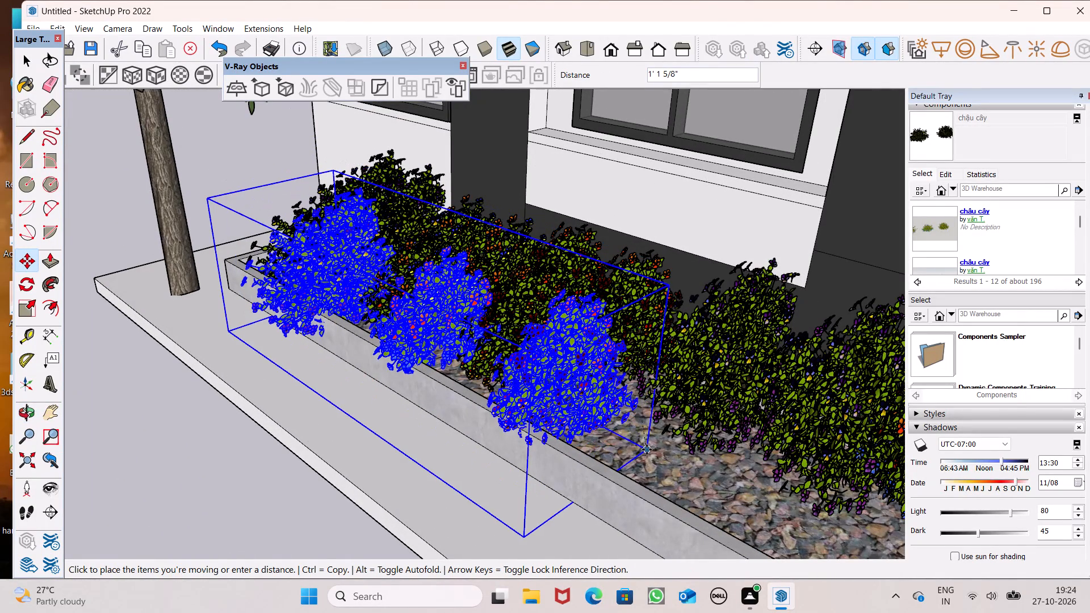
{"action": "left_click_drag", "start_coordinate": [647, 450], "coordinate": [647, 439]}
Copy the front-row shrub component about 2' 2" lengthwise along the planter, filling the gaps between the shrubs.
{"action": "scroll", "coordinate": [509, 415], "scroll_direction": "down", "scroll_amount": 5}
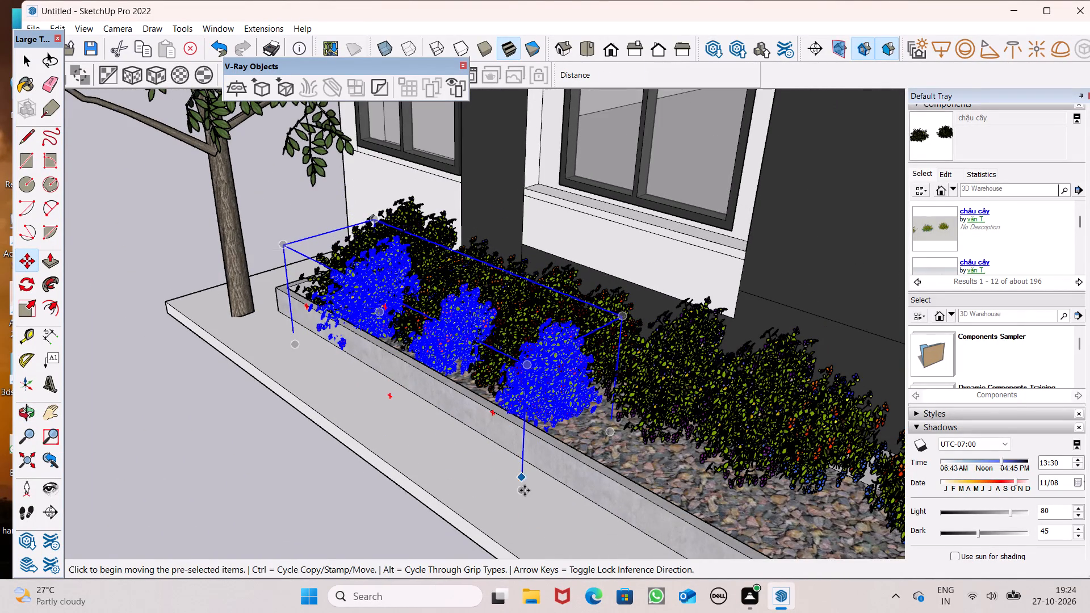
{"action": "left_click_drag", "start_coordinate": [520, 492], "coordinate": [615, 542]}
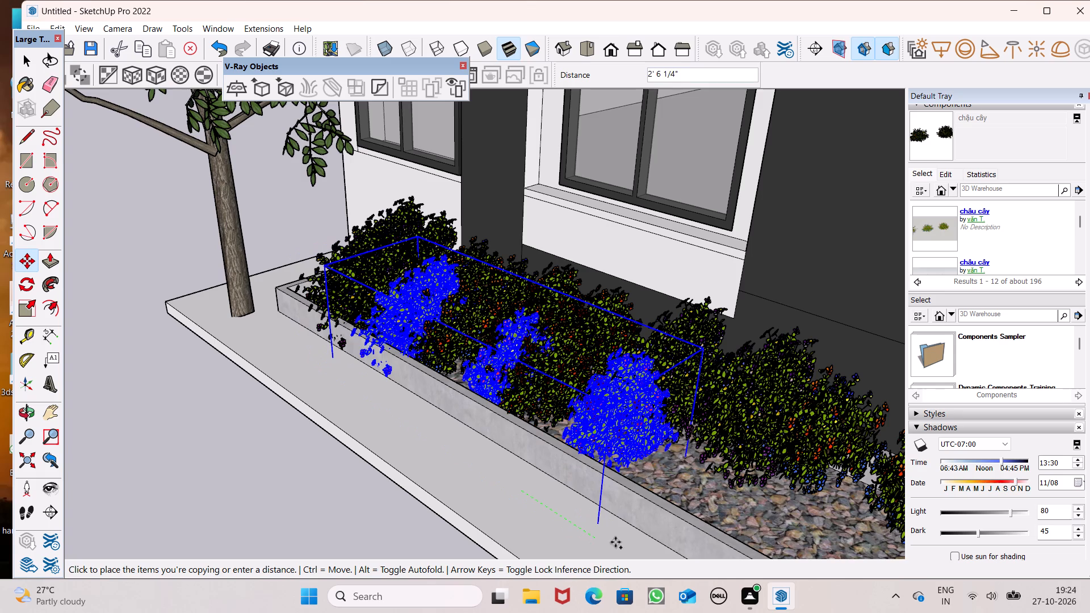
{"action": "left_click_drag", "start_coordinate": [615, 542], "coordinate": [590, 527]}
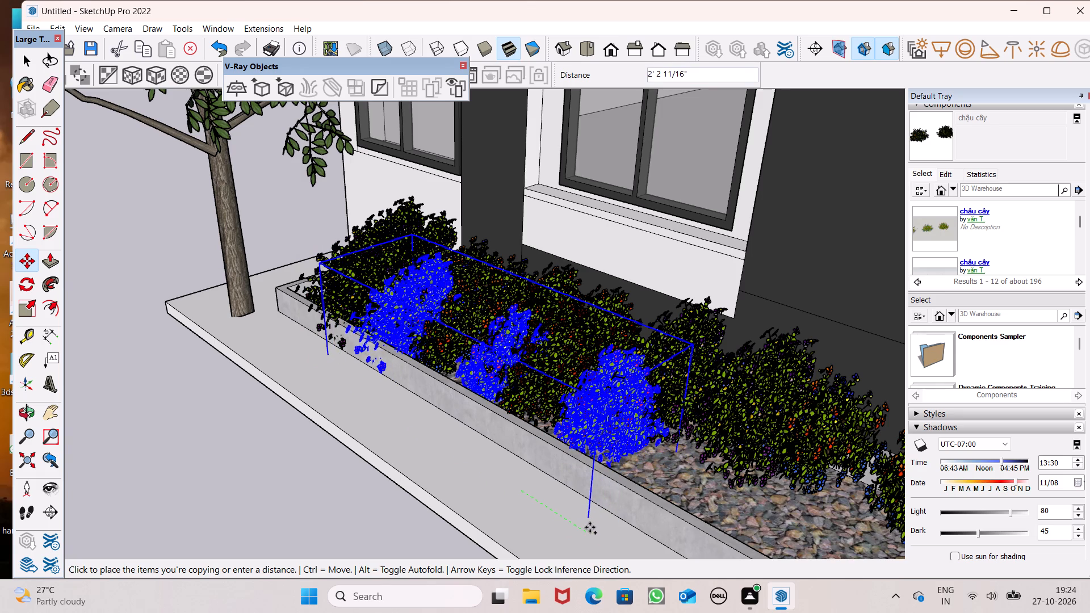
{"action": "left_click_drag", "start_coordinate": [590, 527], "coordinate": [587, 527]}
Copy the front-row shrub component about 8' 9 3/4" along the planter, away from the tree end.
{"action": "scroll", "coordinate": [497, 425], "scroll_direction": "down", "scroll_amount": 6}
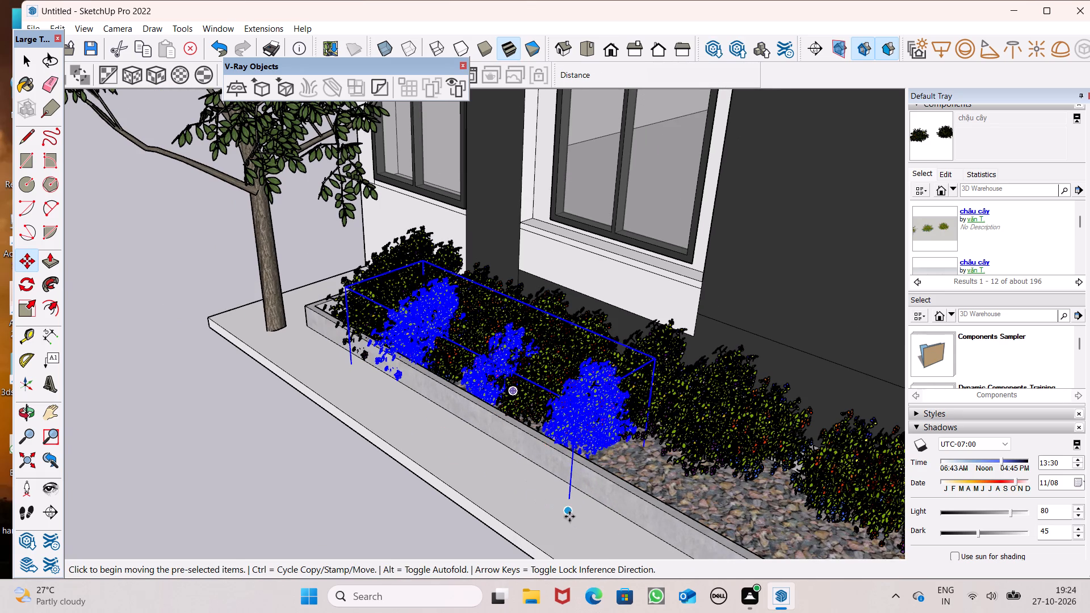
{"action": "left_click_drag", "start_coordinate": [569, 515], "coordinate": [683, 562]}
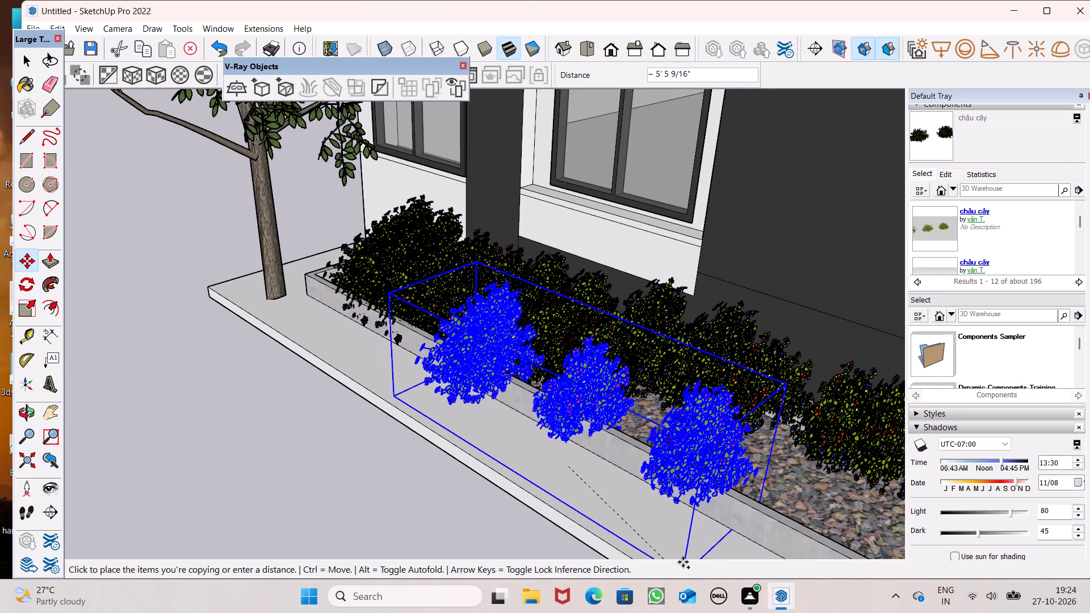
{"action": "left_click_drag", "start_coordinate": [683, 562], "coordinate": [835, 574]}
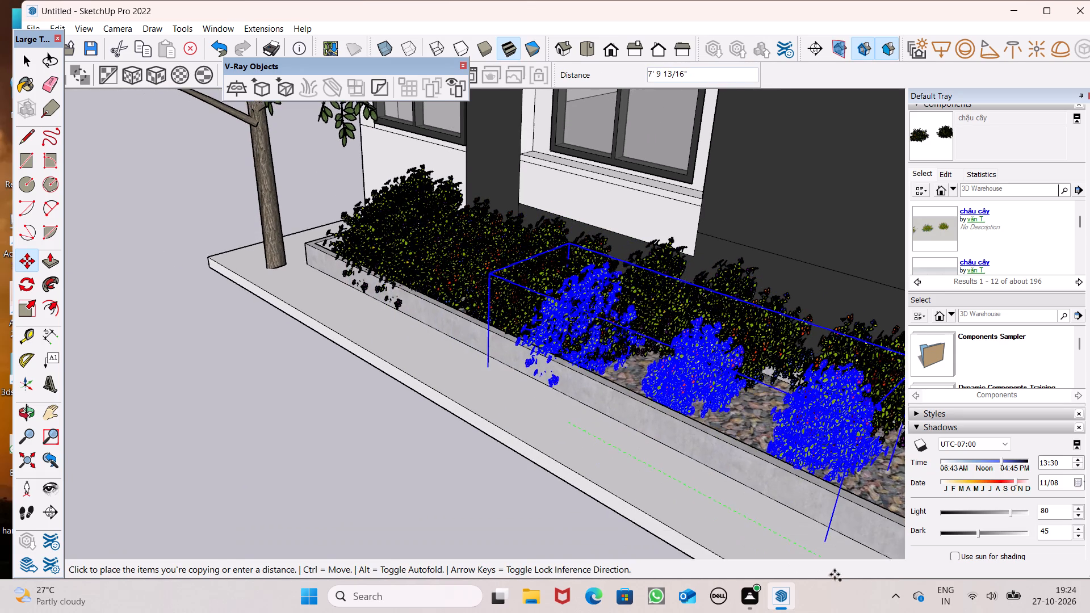
{"action": "left_click_drag", "start_coordinate": [835, 574], "coordinate": [870, 502]}
Move the newest front-row shrub copy about 10 1/2" further along the planter, away from the tree.
{"action": "scroll", "coordinate": [374, 469], "scroll_direction": "down", "scroll_amount": 3}
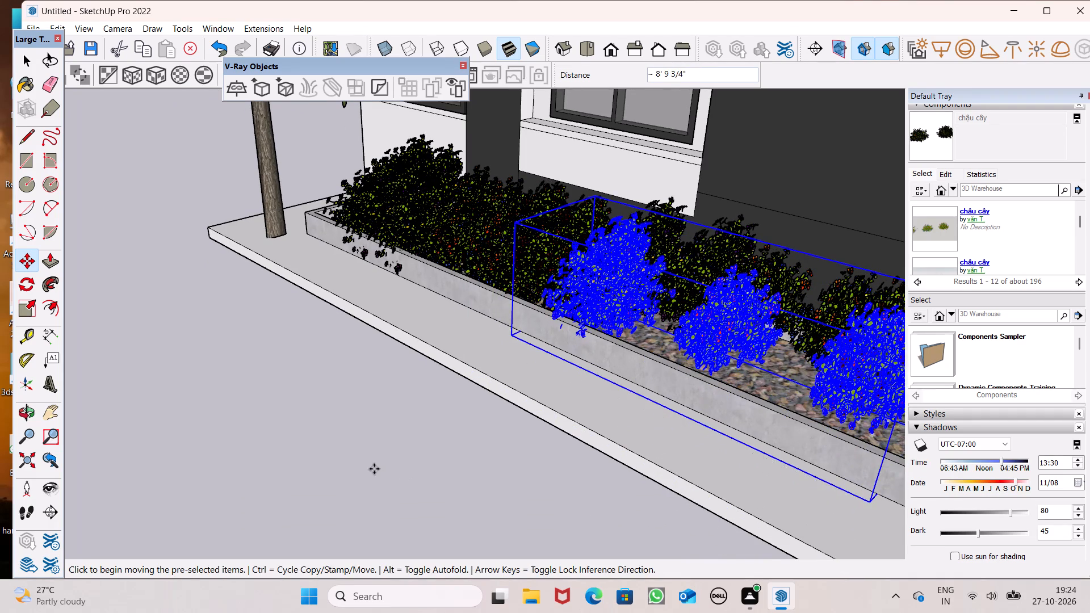
{"action": "scroll", "coordinate": [374, 469], "scroll_direction": "down", "scroll_amount": 3}
{"action": "middle_click_drag", "start_coordinate": [379, 468], "coordinate": [726, 539]}
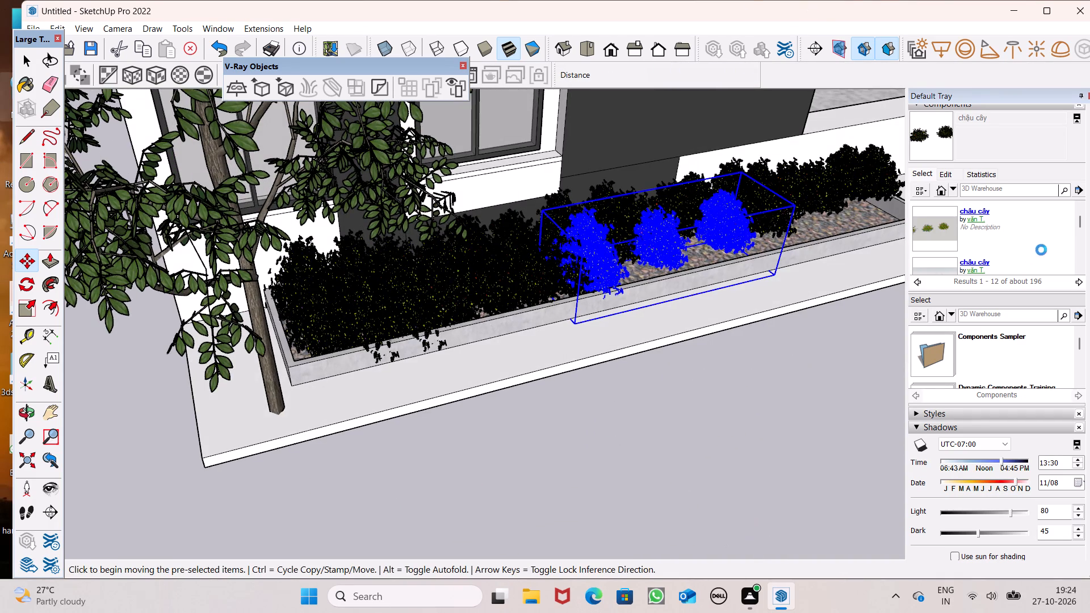
{"action": "scroll", "coordinate": [875, 505], "scroll_direction": "down", "scroll_amount": 4}
{"action": "scroll", "coordinate": [834, 457], "scroll_direction": "up", "scroll_amount": 7}
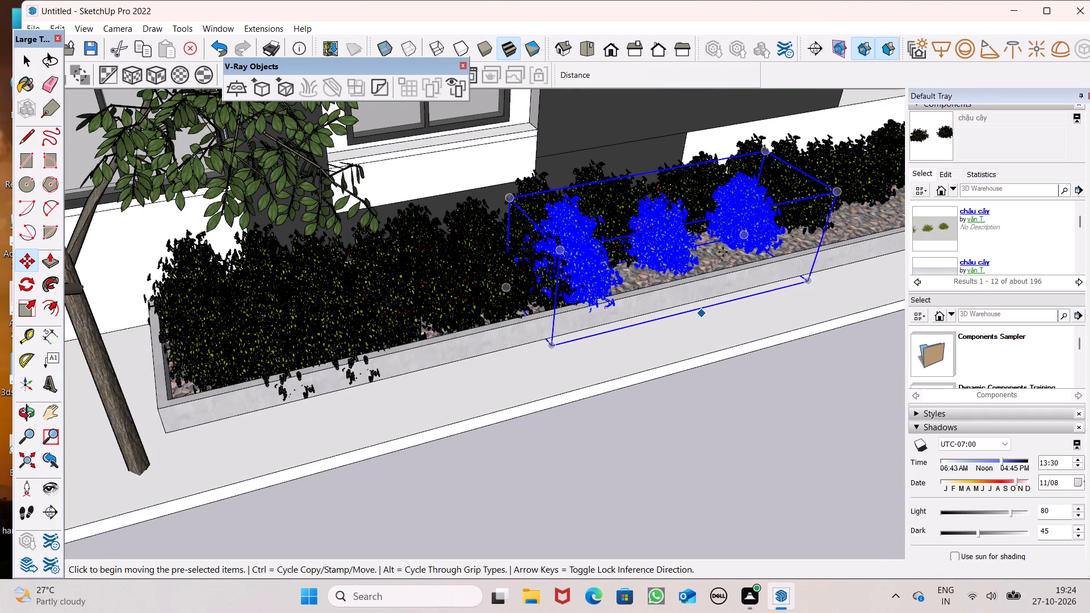
{"action": "scroll", "coordinate": [724, 237], "scroll_direction": "up", "scroll_amount": 8}
{"action": "scroll", "coordinate": [479, 439], "scroll_direction": "up", "scroll_amount": 2}
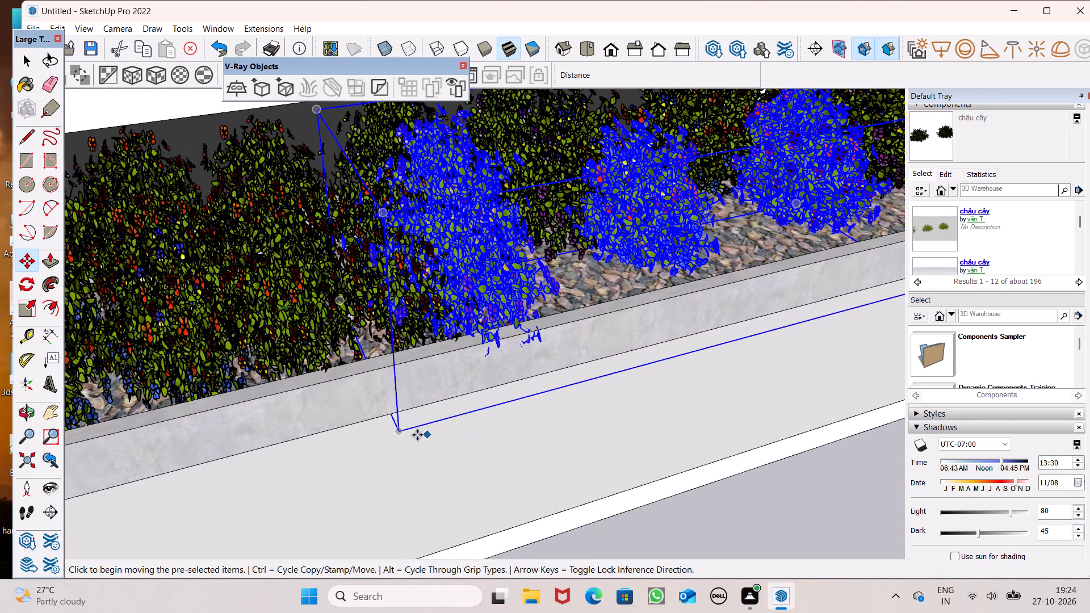
{"action": "left_click_drag", "start_coordinate": [399, 433], "coordinate": [448, 422]}
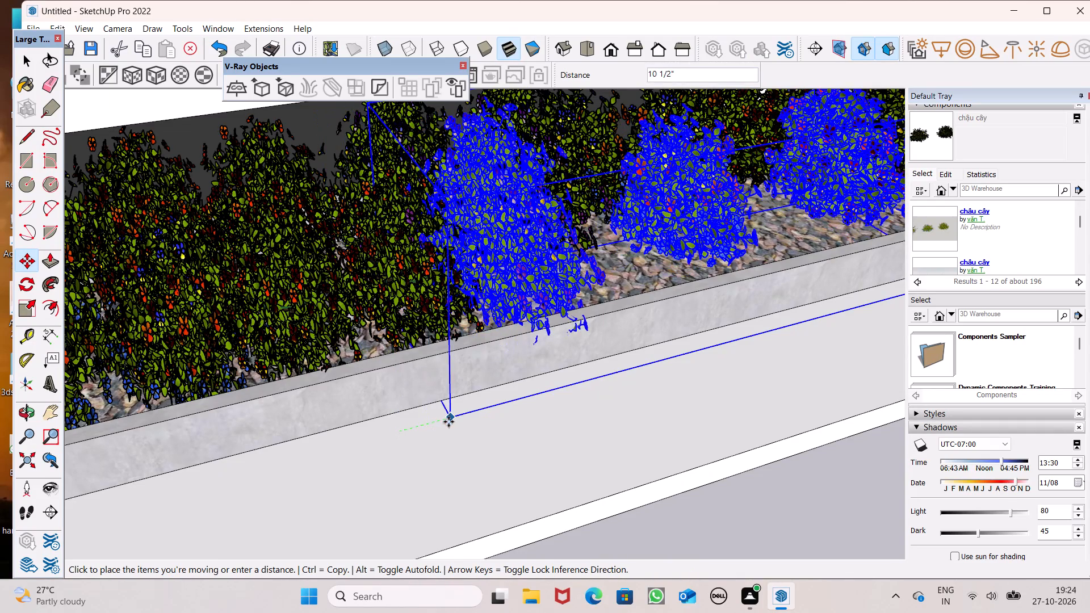
{"action": "left_click_drag", "start_coordinate": [448, 422], "coordinate": [449, 432]}
Copy the front-row shrub component about 2' lengthwise along the planter, filling the gaps between its shrubs.
{"action": "scroll", "coordinate": [403, 371], "scroll_direction": "down", "scroll_amount": 6}
{"action": "scroll", "coordinate": [304, 336], "scroll_direction": "down", "scroll_amount": 6}
{"action": "middle_click_drag", "start_coordinate": [400, 379], "coordinate": [120, 410]}
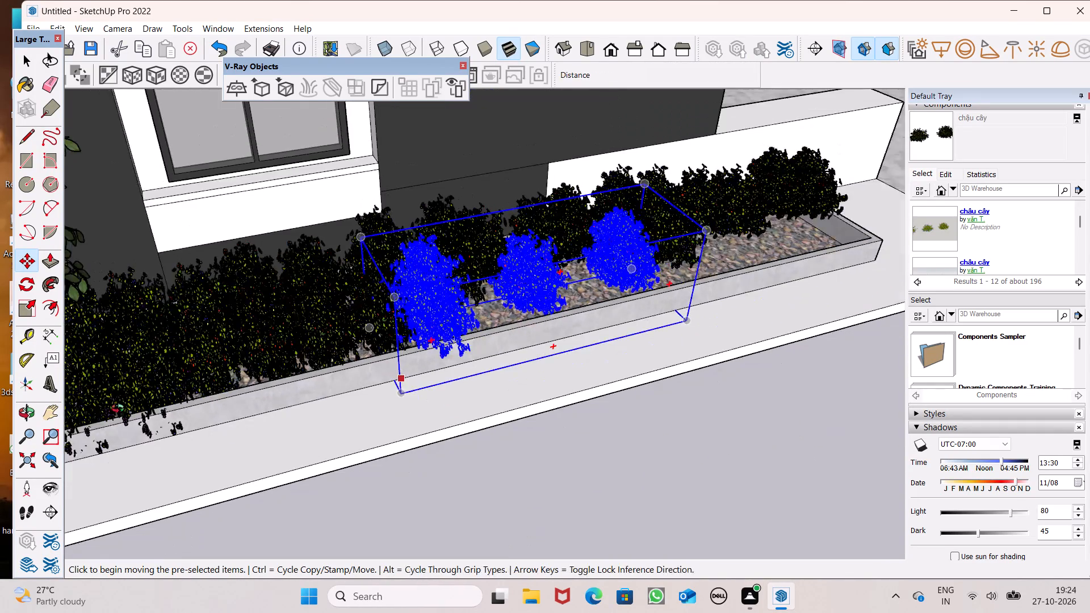
{"action": "middle_click_drag", "start_coordinate": [120, 410], "coordinate": [0, 391]}
{"action": "scroll", "coordinate": [266, 369], "scroll_direction": "up", "scroll_amount": 6}
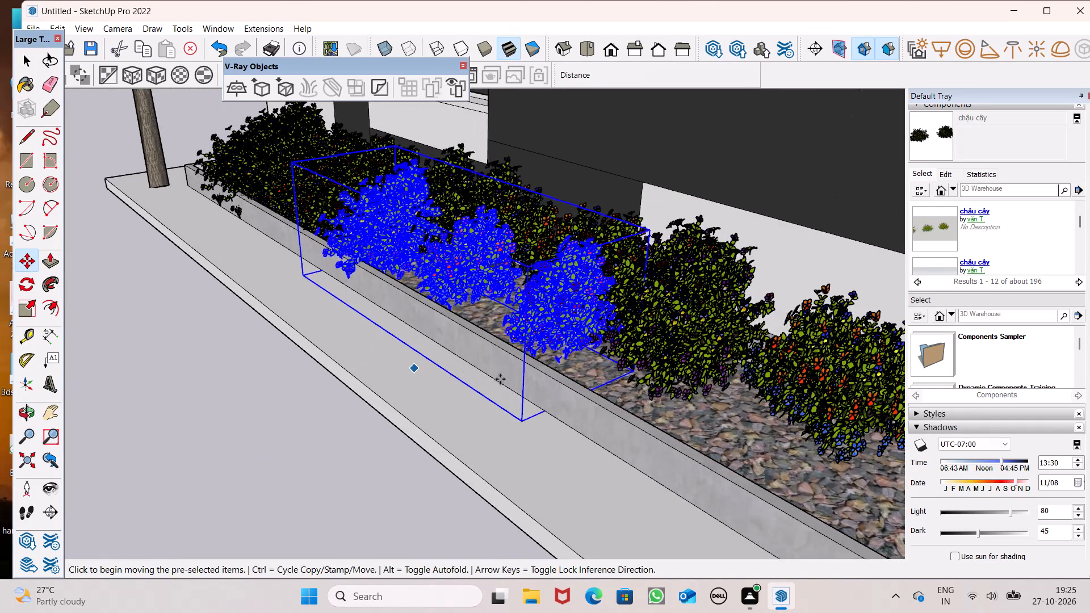
{"action": "scroll", "coordinate": [575, 365], "scroll_direction": "up", "scroll_amount": 3}
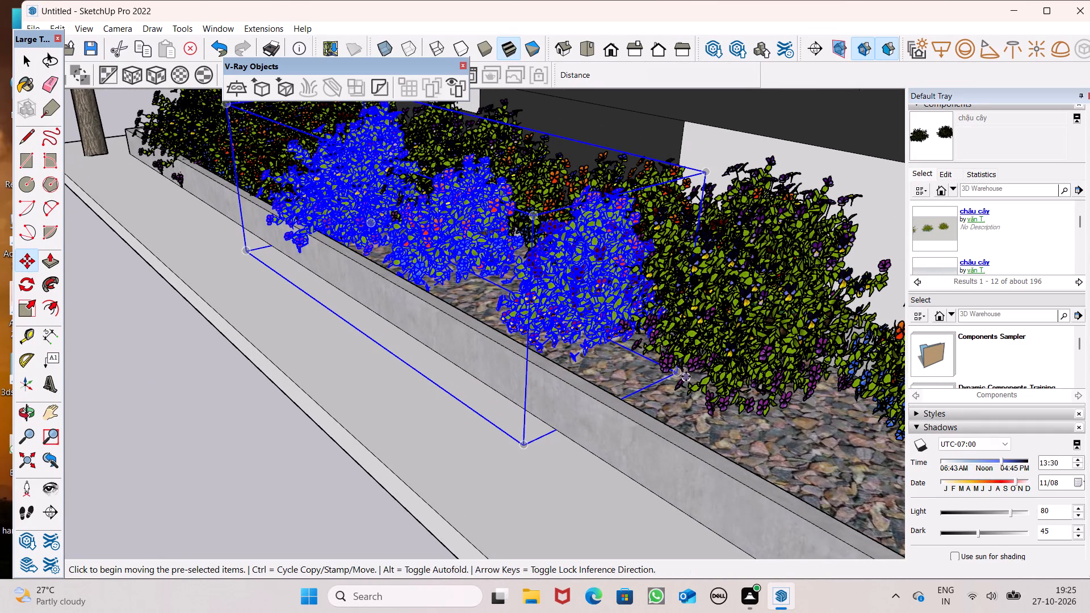
{"action": "left_click_drag", "start_coordinate": [677, 376], "coordinate": [836, 483]}
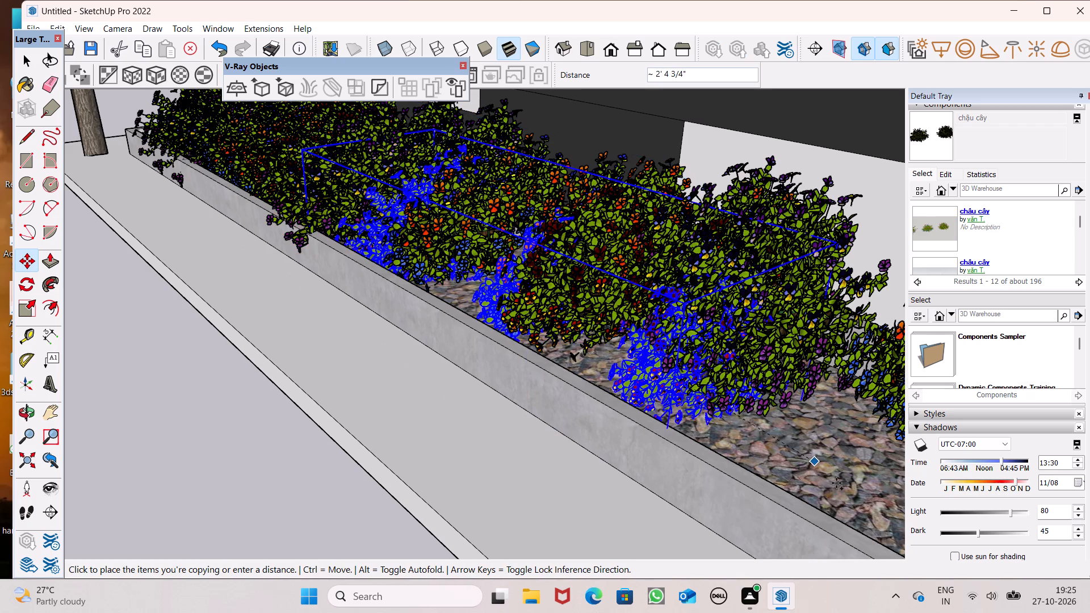
{"action": "left_click_drag", "start_coordinate": [836, 483], "coordinate": [772, 427]}
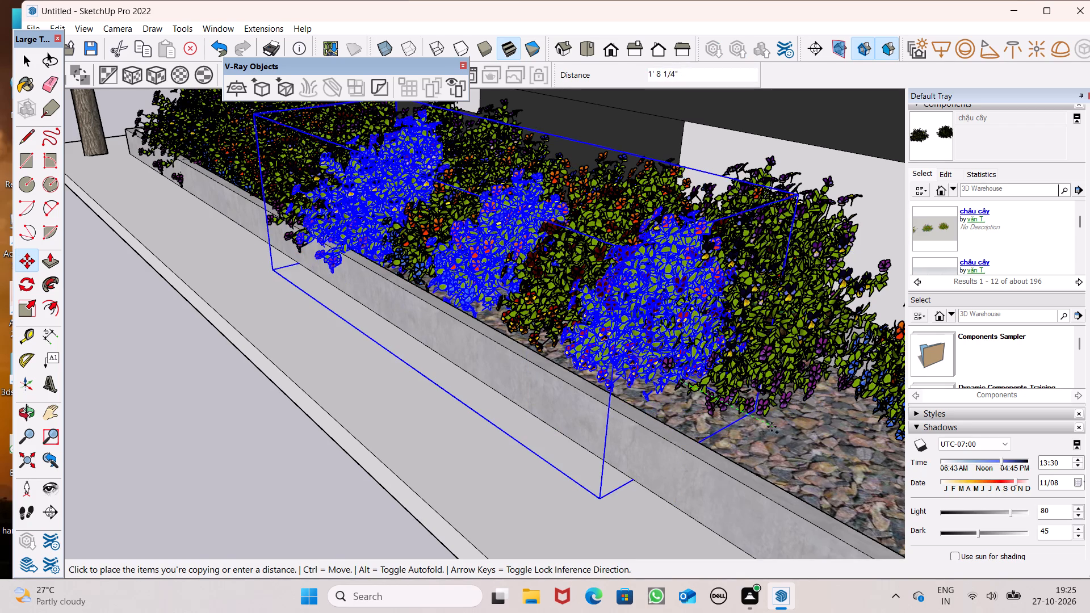
{"action": "left_click_drag", "start_coordinate": [772, 427], "coordinate": [782, 440]}
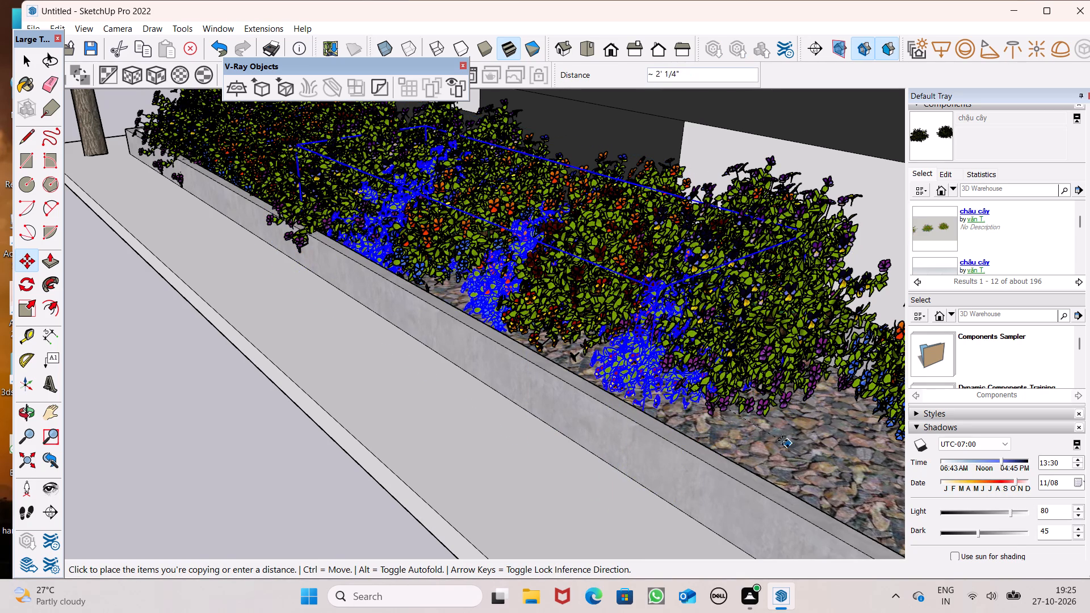
{"action": "left_click_drag", "start_coordinate": [782, 440], "coordinate": [777, 435]}
Copy the front-row shrub component about 7' along the planter to cover the bare gravel toward the far end.
{"action": "scroll", "coordinate": [722, 369], "scroll_direction": "down", "scroll_amount": 14}
{"action": "scroll", "coordinate": [328, 312], "scroll_direction": "down", "scroll_amount": 7}
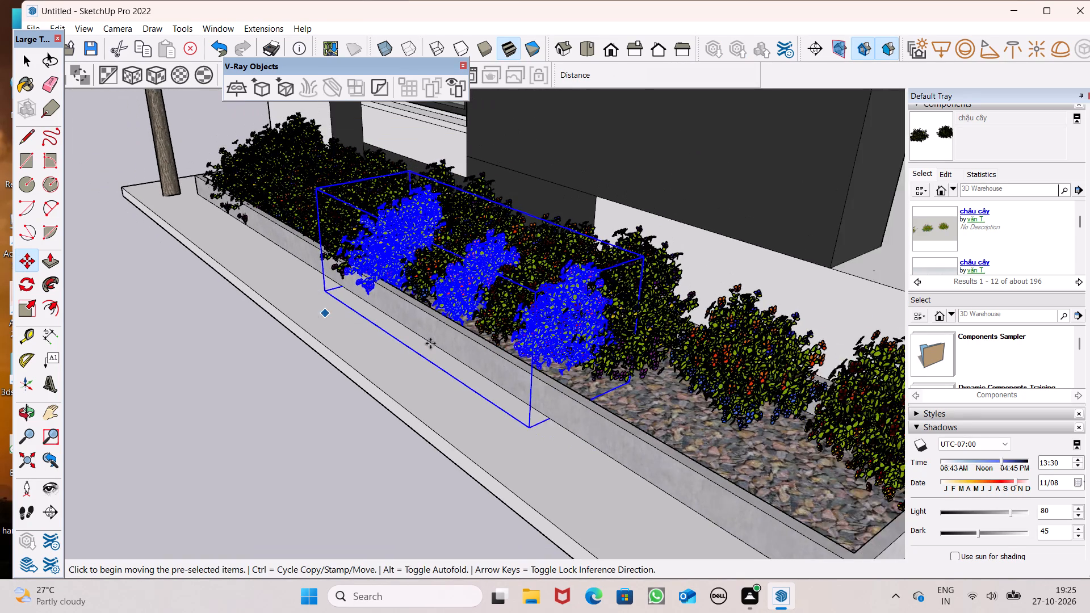
{"action": "scroll", "coordinate": [536, 395], "scroll_direction": "down", "scroll_amount": 3}
{"action": "scroll", "coordinate": [656, 413], "scroll_direction": "up", "scroll_amount": 12}
{"action": "left_click_drag", "start_coordinate": [533, 349], "coordinate": [540, 358]}
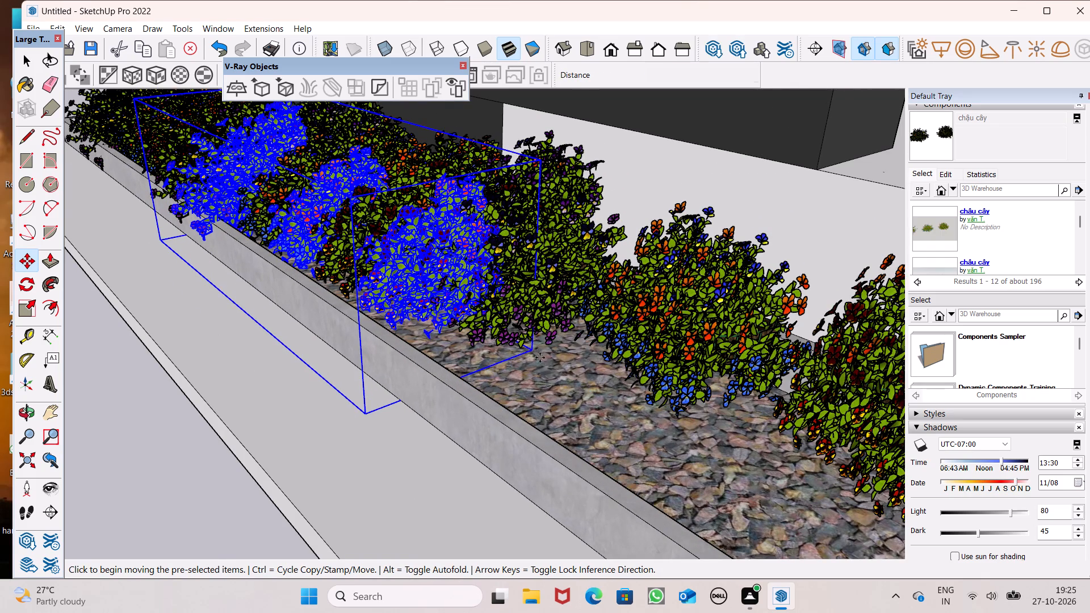
{"action": "left_click_drag", "start_coordinate": [540, 358], "coordinate": [909, 540]}
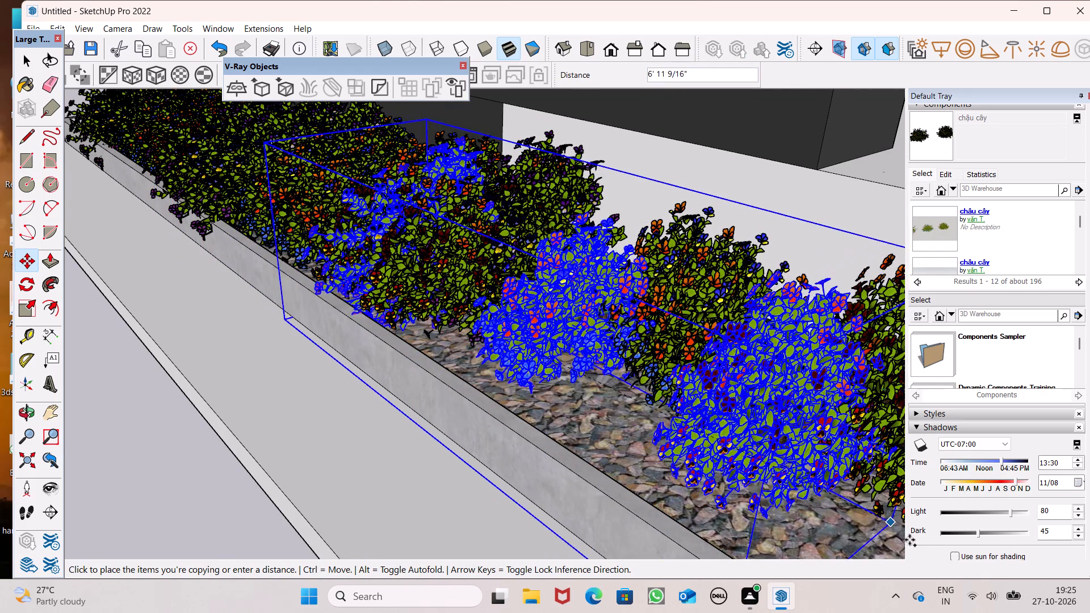
{"action": "left_click_drag", "start_coordinate": [909, 540], "coordinate": [920, 538]}
Move the newest front-row shrub copy about 7 3/8" further along the planter, away from the tree.
{"action": "scroll", "coordinate": [582, 362], "scroll_direction": "down", "scroll_amount": 20}
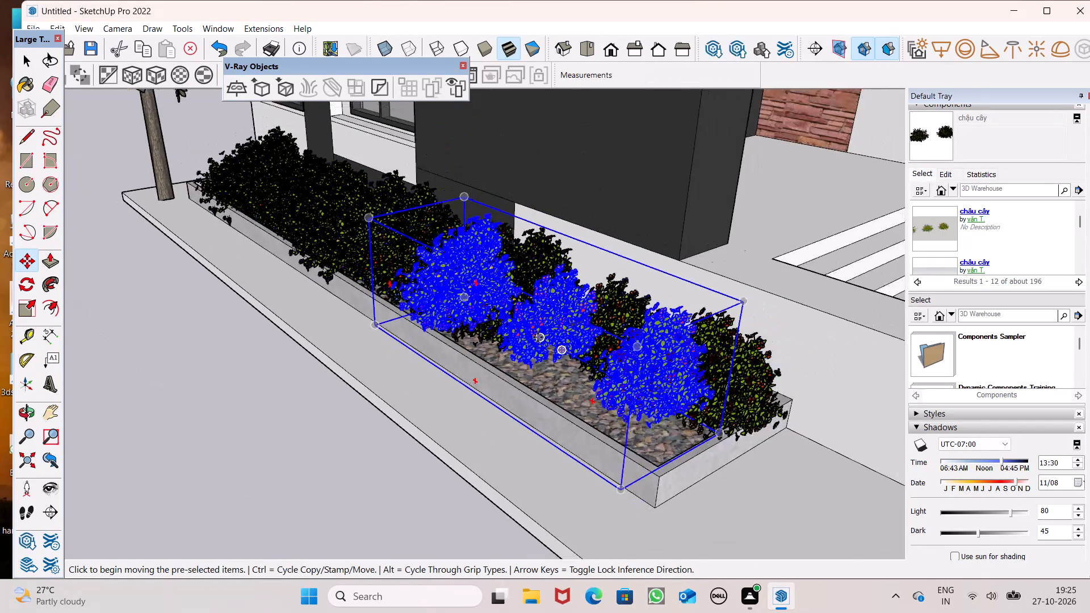
{"action": "scroll", "coordinate": [538, 337], "scroll_direction": "down", "scroll_amount": 1}
{"action": "middle_click_drag", "start_coordinate": [535, 384], "coordinate": [1008, 442]}
{"action": "scroll", "coordinate": [540, 270], "scroll_direction": "up", "scroll_amount": 8}
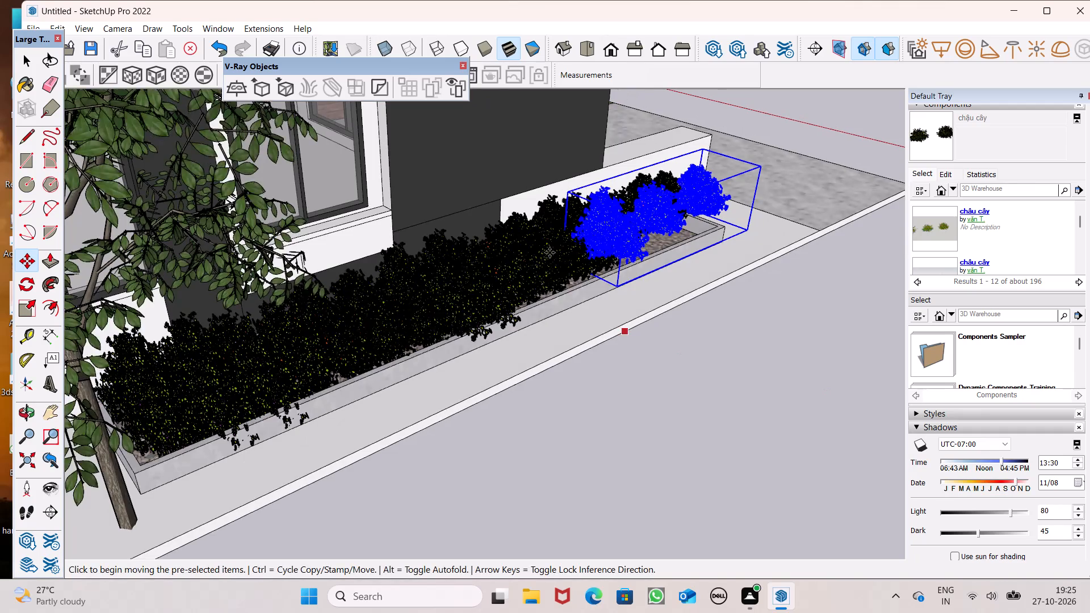
{"action": "scroll", "coordinate": [562, 254], "scroll_direction": "up", "scroll_amount": 8}
{"action": "scroll", "coordinate": [588, 277], "scroll_direction": "down", "scroll_amount": 4}
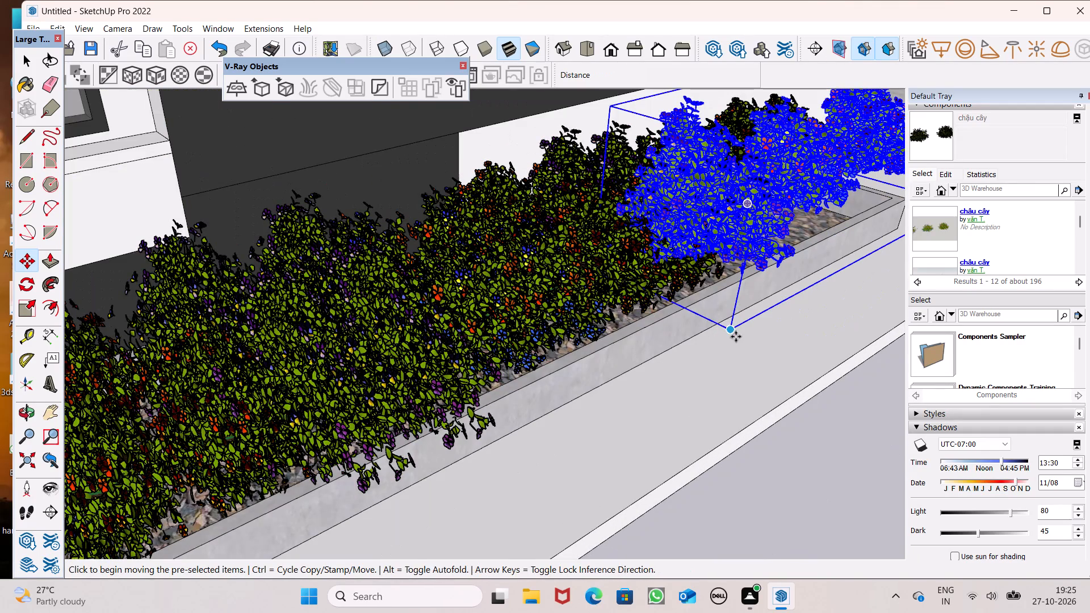
{"action": "left_click", "coordinate": [731, 332]}
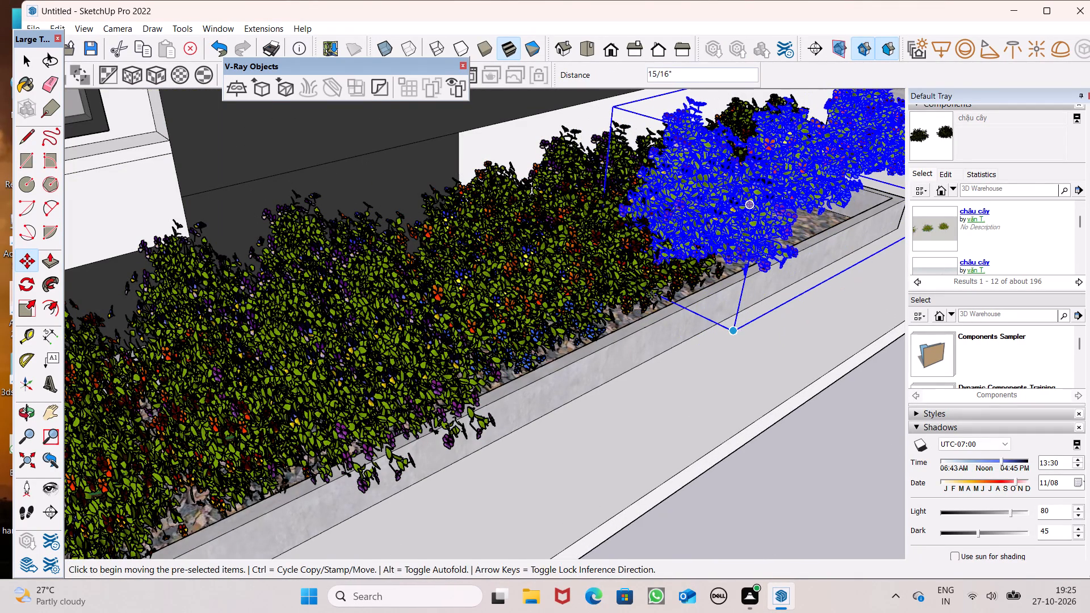
{"action": "middle_click_drag", "start_coordinate": [645, 282], "coordinate": [733, 297]}
{"action": "left_click_drag", "start_coordinate": [754, 296], "coordinate": [758, 280]}
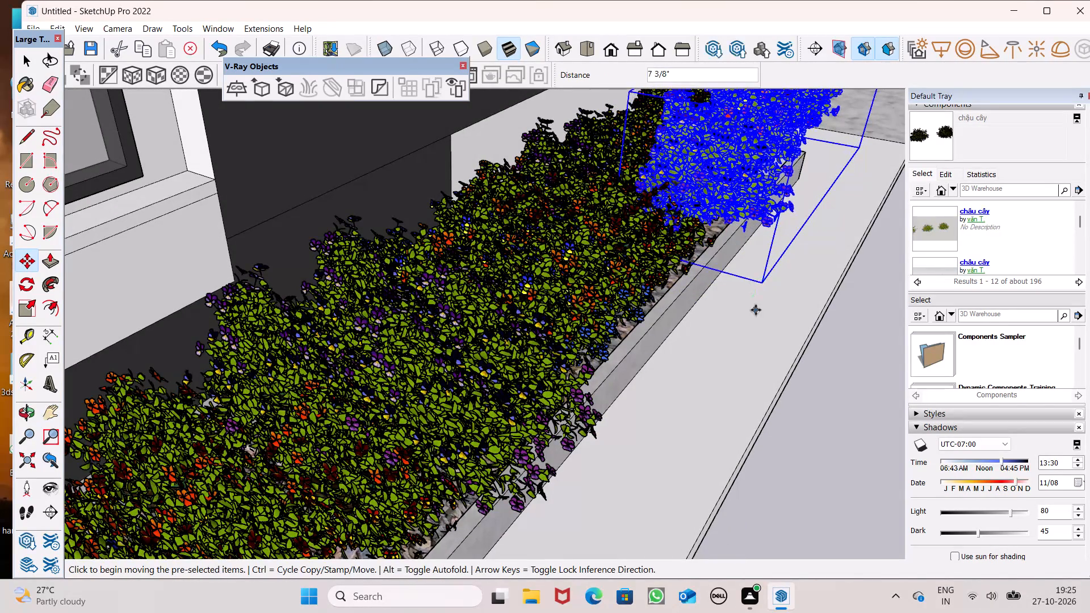
Nudge the newest front-row shrub copy slightly into place beside the planter's outer curb.
{"action": "scroll", "coordinate": [745, 304], "scroll_direction": "down", "scroll_amount": 6}
{"action": "middle_click_drag", "start_coordinate": [760, 347], "coordinate": [656, 377]}
{"action": "scroll", "coordinate": [621, 268], "scroll_direction": "up", "scroll_amount": 8}
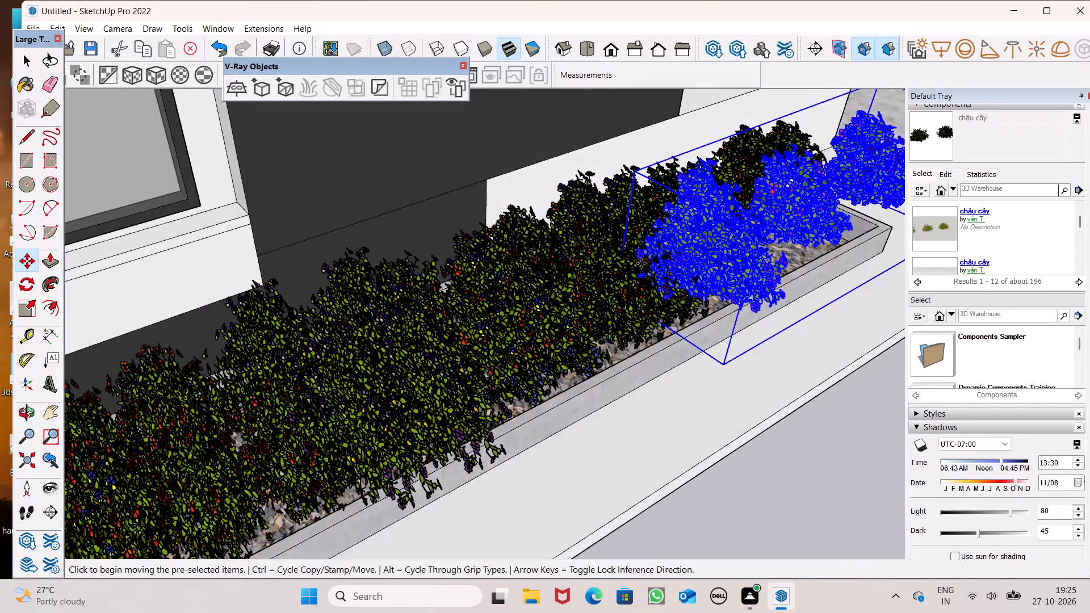
{"action": "left_click_drag", "start_coordinate": [614, 276], "coordinate": [607, 330]}
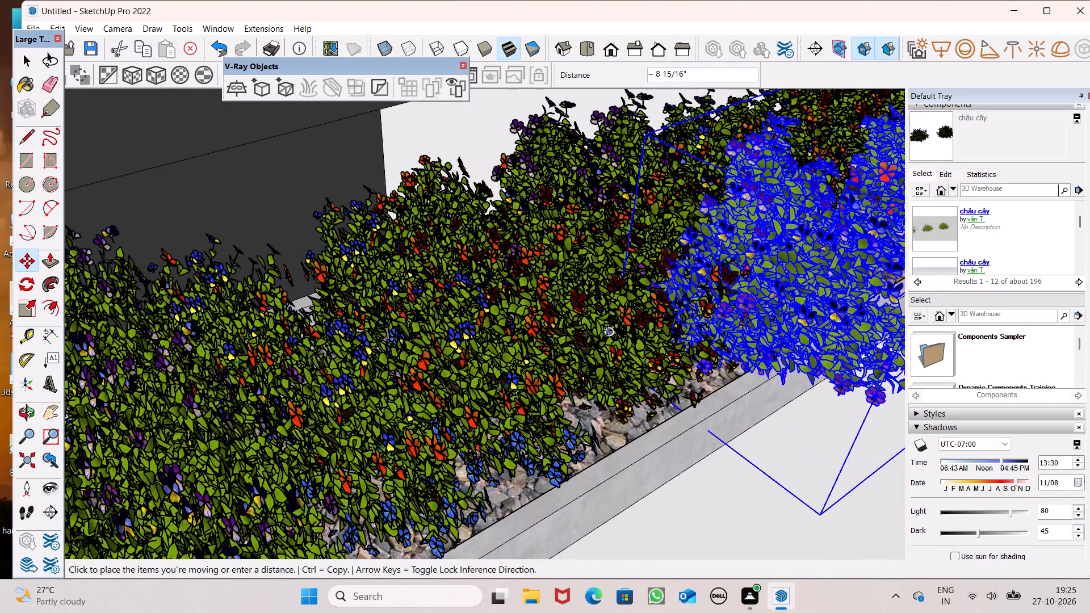
{"action": "left_click_drag", "start_coordinate": [607, 330], "coordinate": [574, 311]}
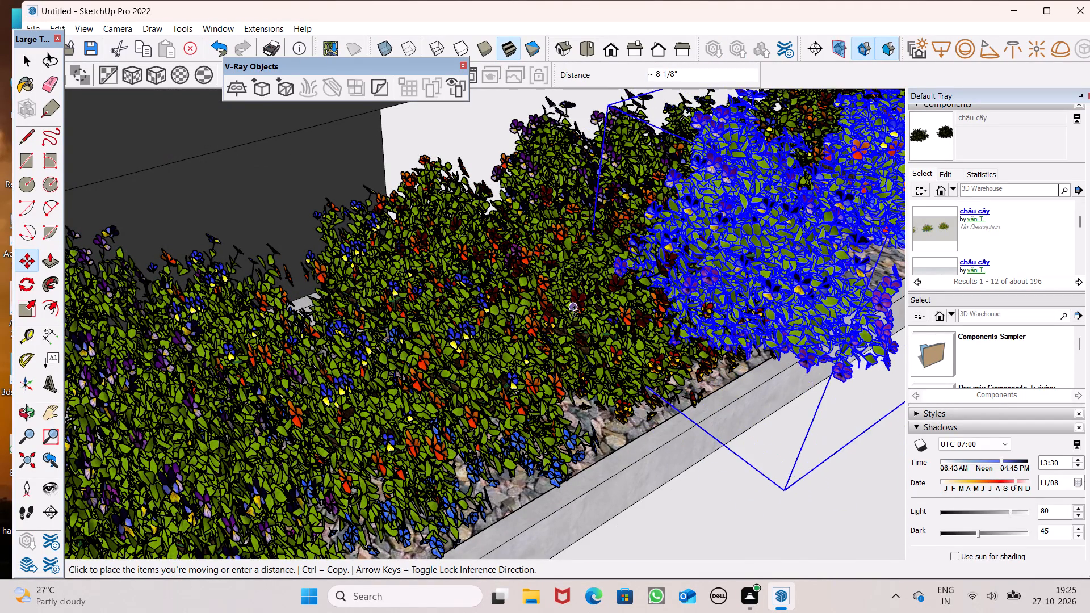
{"action": "left_click_drag", "start_coordinate": [574, 311], "coordinate": [582, 357]}
Move the newest shrub copy crosswise from the planter's outer curb toward the back row of shrubs.
{"action": "scroll", "coordinate": [491, 240], "scroll_direction": "down", "scroll_amount": 11}
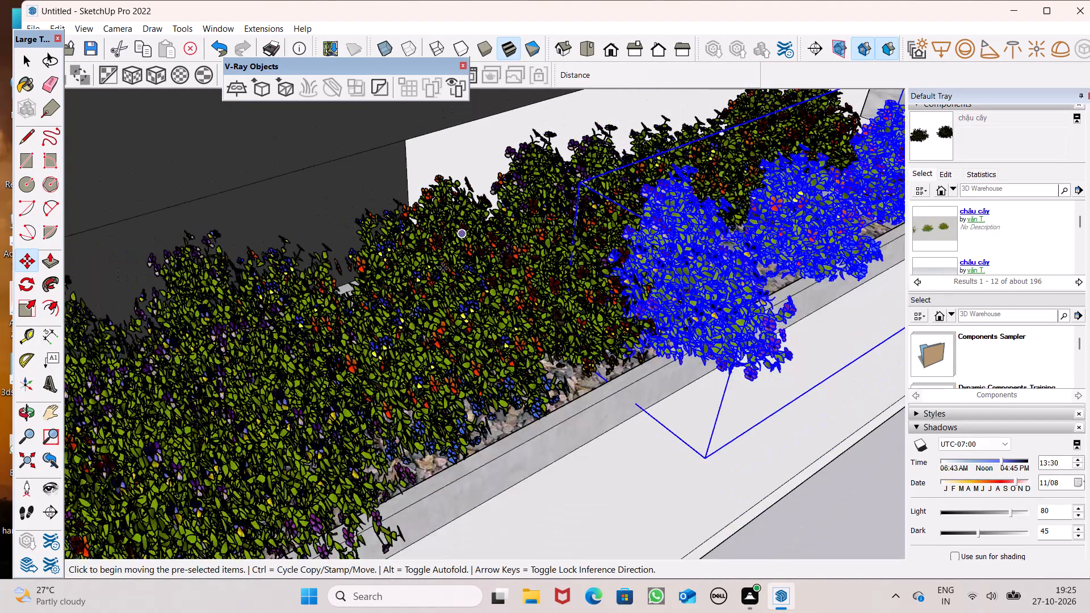
{"action": "scroll", "coordinate": [443, 268], "scroll_direction": "down", "scroll_amount": 10}
{"action": "middle_click_drag", "start_coordinate": [571, 331], "coordinate": [0, 224]}
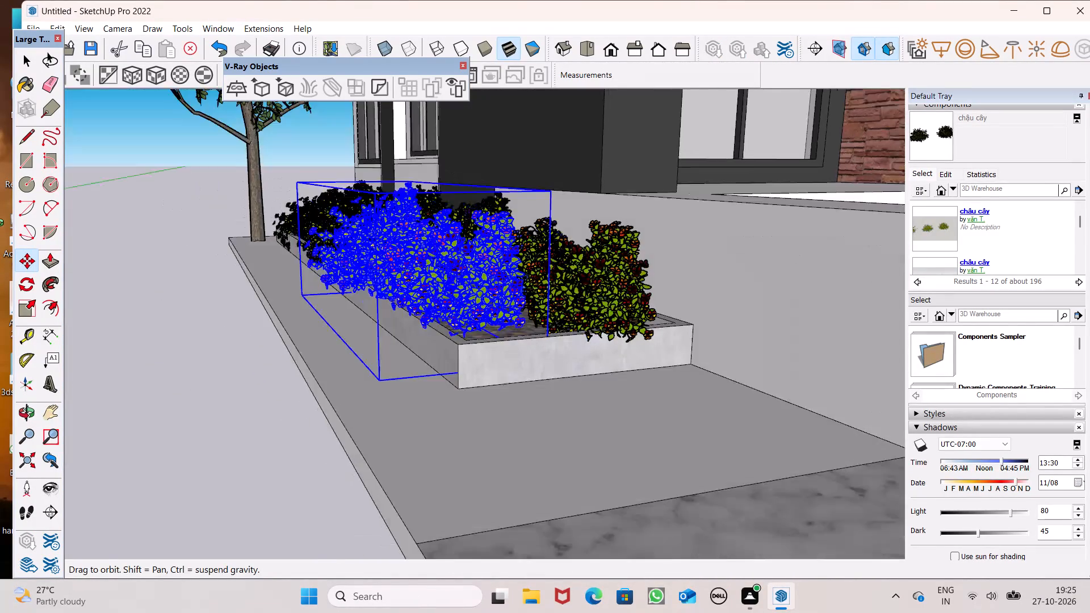
{"action": "middle_click_drag", "start_coordinate": [0, 224], "coordinate": [1, 273]}
{"action": "middle_click_drag", "start_coordinate": [486, 436], "coordinate": [332, 457]}
{"action": "scroll", "coordinate": [368, 457], "scroll_direction": "up", "scroll_amount": 8}
{"action": "scroll", "coordinate": [403, 425], "scroll_direction": "up", "scroll_amount": 7}
{"action": "middle_click_drag", "start_coordinate": [498, 447], "coordinate": [530, 476]}
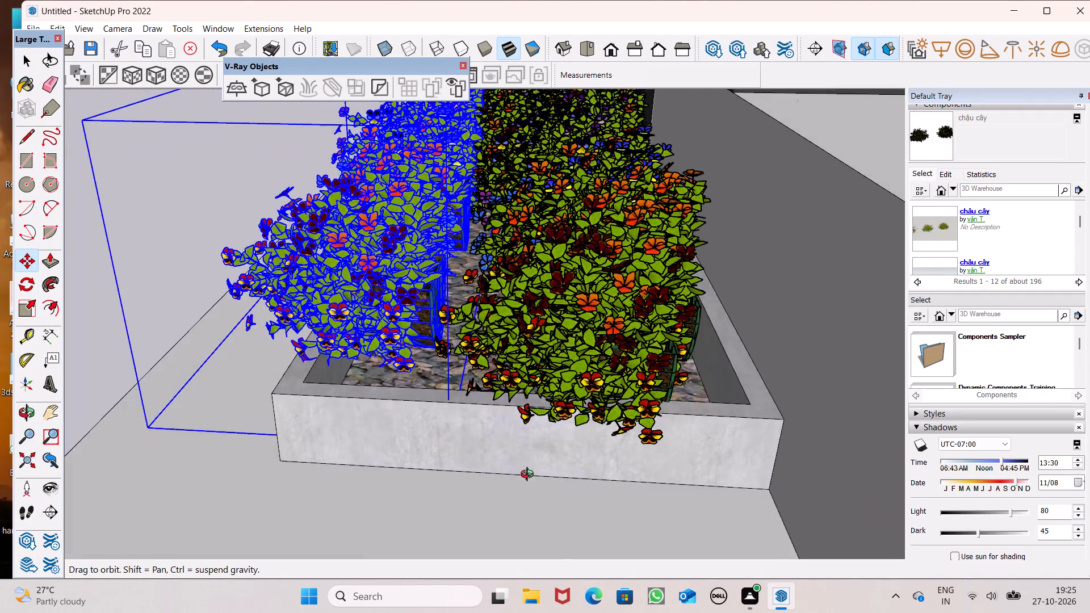
{"action": "middle_click_drag", "start_coordinate": [530, 476], "coordinate": [534, 481]}
{"action": "scroll", "coordinate": [534, 480], "scroll_direction": "up", "scroll_amount": 1}
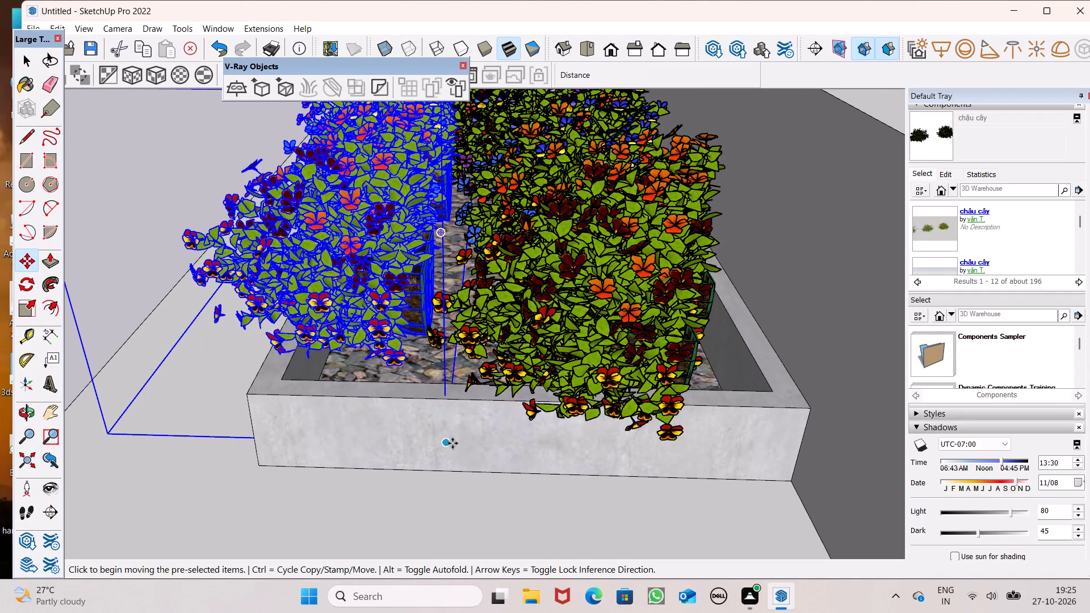
{"action": "left_click_drag", "start_coordinate": [451, 443], "coordinate": [514, 457]}
Copy the front-row shrub component a short distance toward the planter's far end, filling the gaps between its shrubs.
{"action": "scroll", "coordinate": [491, 426], "scroll_direction": "down", "scroll_amount": 10}
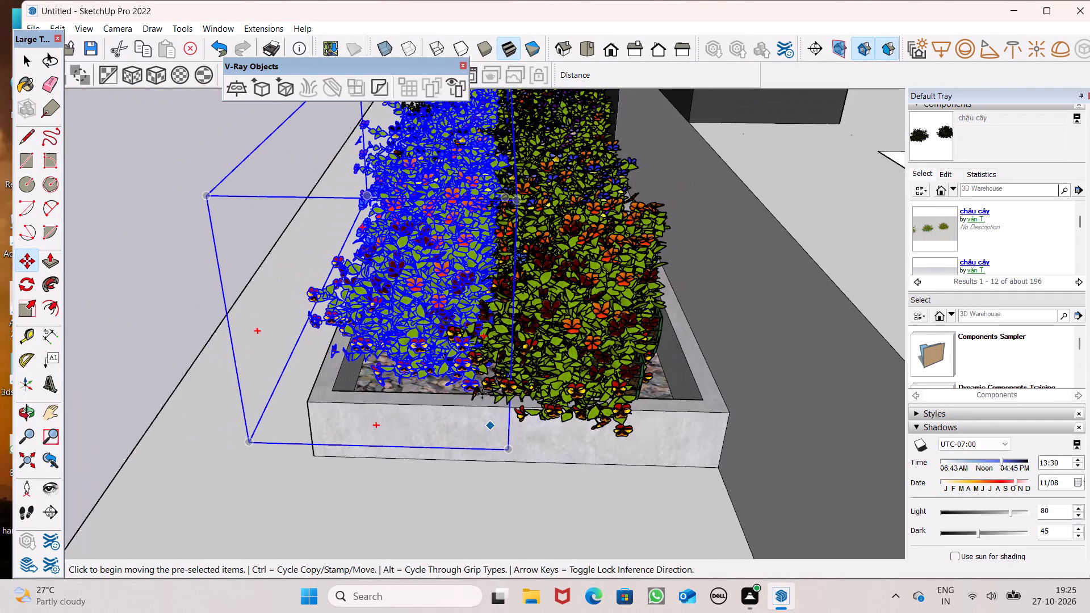
{"action": "scroll", "coordinate": [482, 394], "scroll_direction": "down", "scroll_amount": 6}
{"action": "middle_click_drag", "start_coordinate": [469, 396], "coordinate": [798, 417]}
{"action": "scroll", "coordinate": [798, 417], "scroll_direction": "up", "scroll_amount": 1}
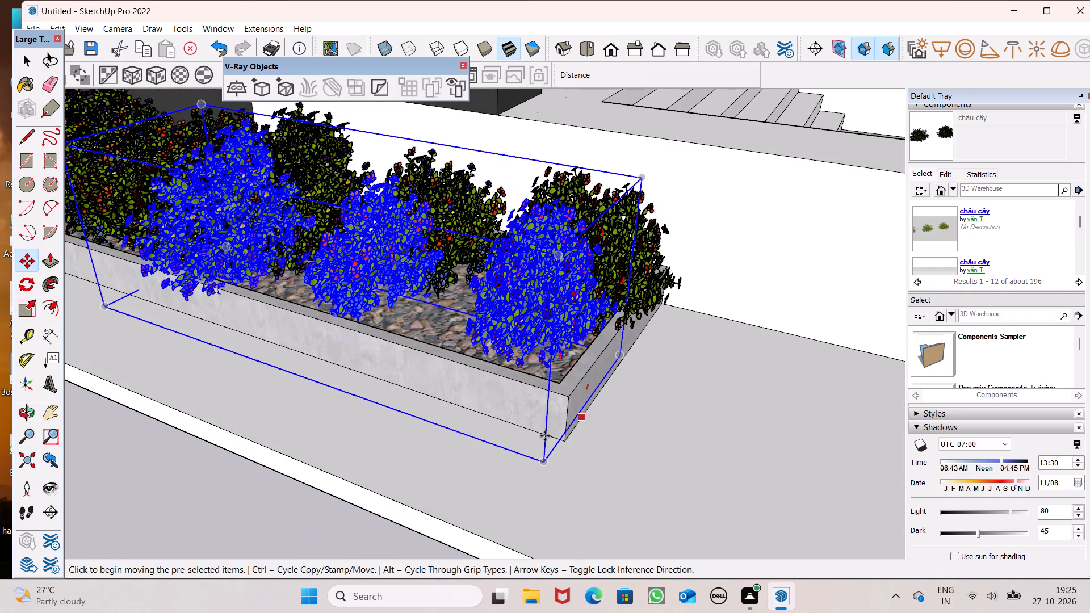
{"action": "left_click_drag", "start_coordinate": [545, 462], "coordinate": [638, 493]}
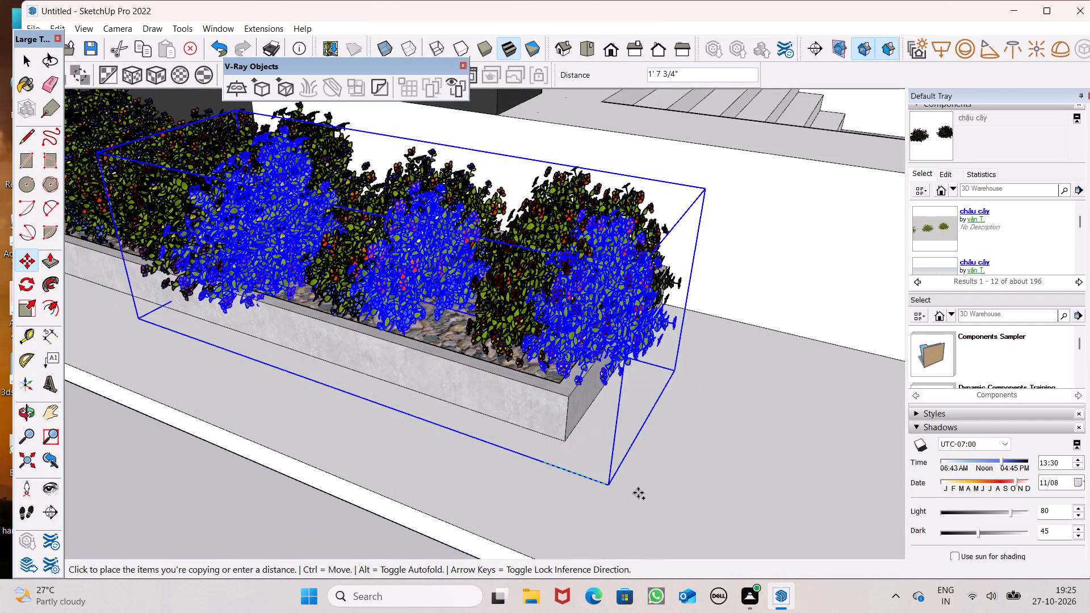
{"action": "left_click_drag", "start_coordinate": [638, 493], "coordinate": [661, 490]}
Nudge the newest shrub copy about 2 13/16" along the planter, back from its far end, and clear the selection.
{"action": "middle_click_drag", "start_coordinate": [648, 484], "coordinate": [884, 485]}
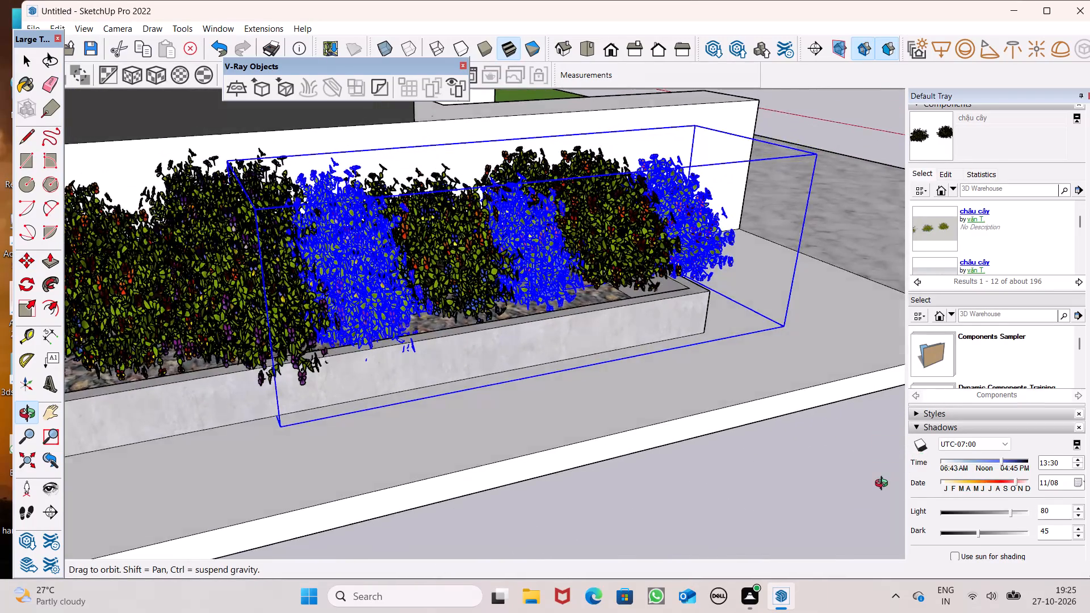
{"action": "middle_click_drag", "start_coordinate": [884, 485], "coordinate": [718, 450]}
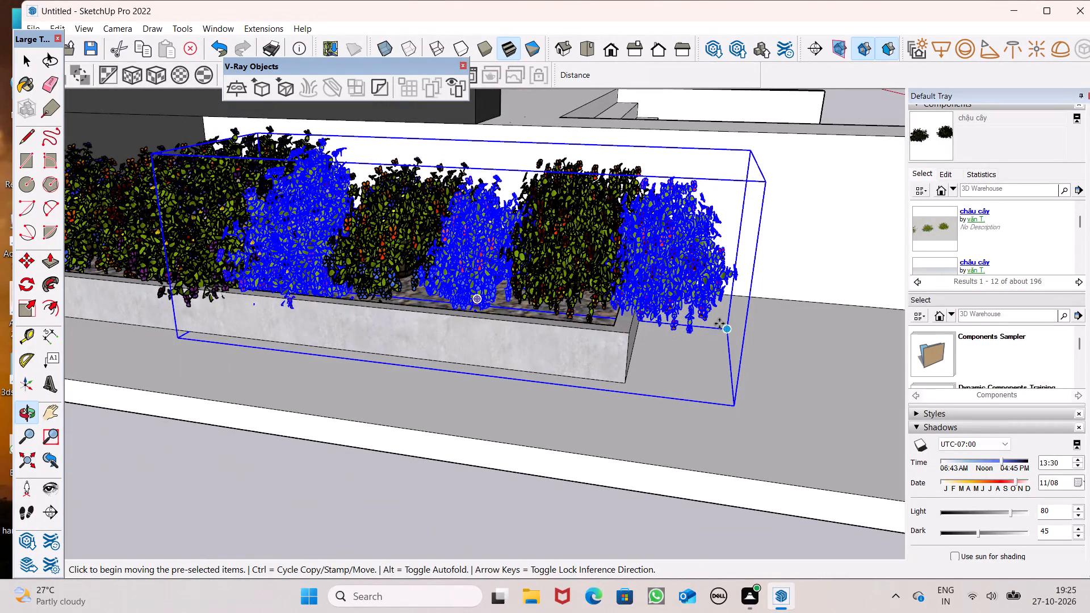
{"action": "left_click_drag", "start_coordinate": [728, 330], "coordinate": [706, 340]}
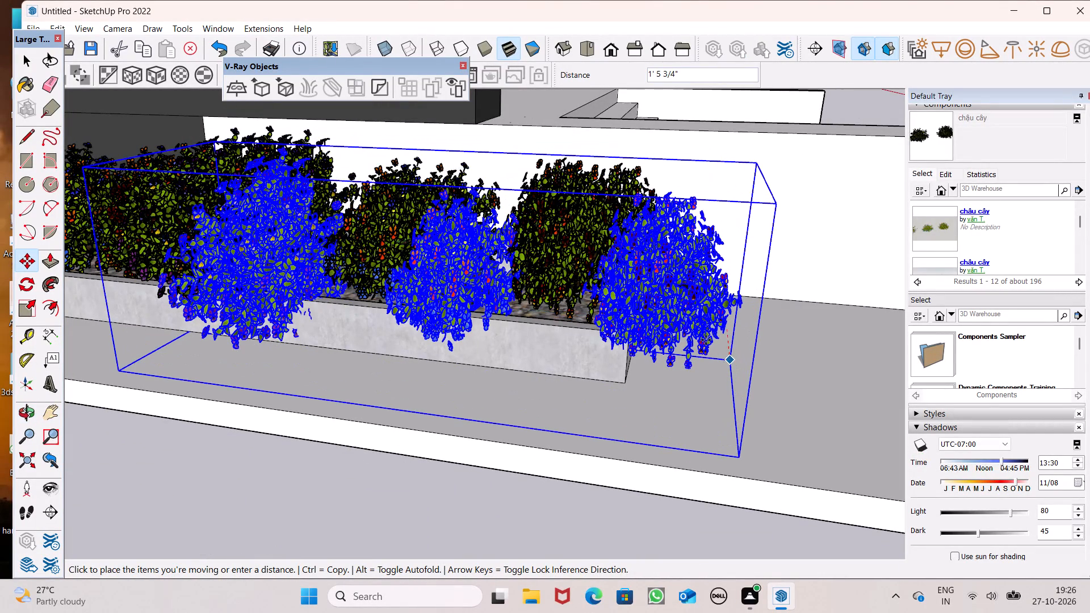
{"action": "left_click_drag", "start_coordinate": [706, 340], "coordinate": [715, 335]}
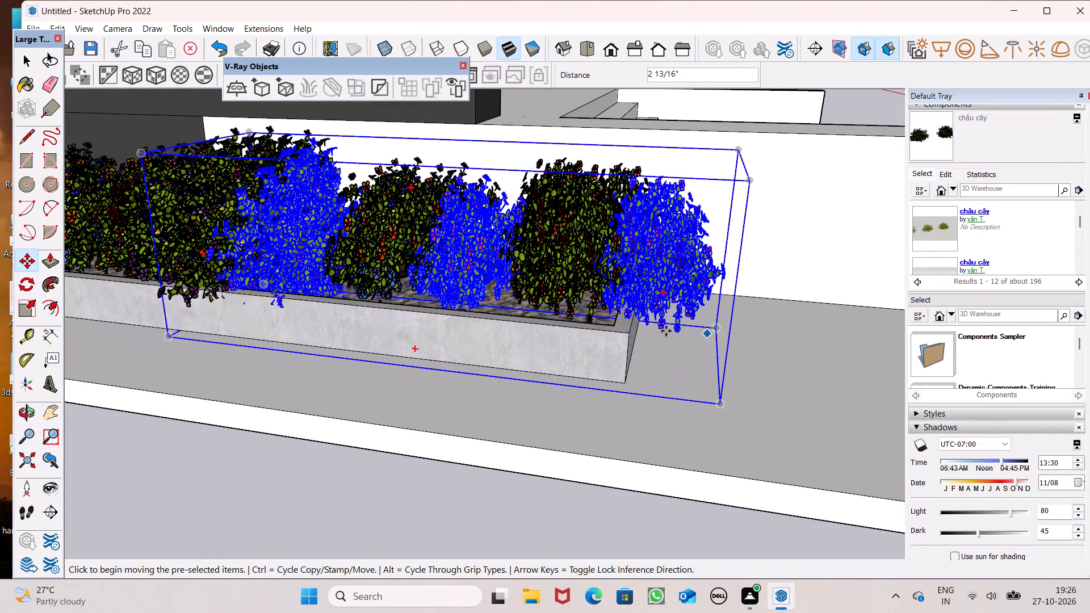
{"action": "key", "text": "space"}
{"action": "left_click", "coordinate": [527, 467]}
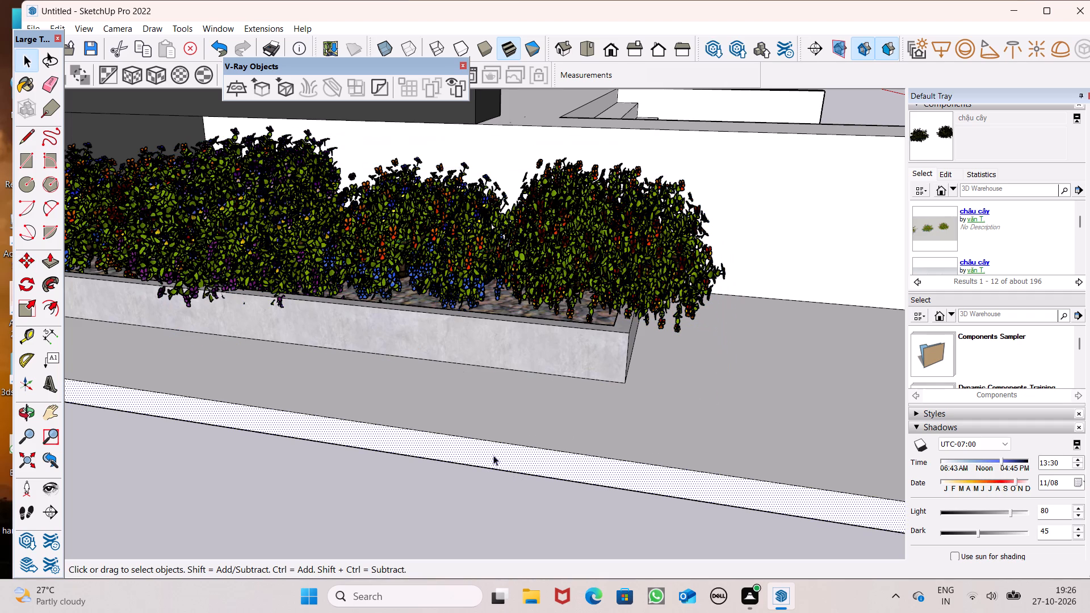
Examine the shrub rows in the planter from the street side and from the entrance steps.
{"action": "scroll", "coordinate": [553, 315], "scroll_direction": "down", "scroll_amount": 17}
{"action": "scroll", "coordinate": [654, 186], "scroll_direction": "down", "scroll_amount": 14}
{"action": "scroll", "coordinate": [652, 196], "scroll_direction": "down", "scroll_amount": 7}
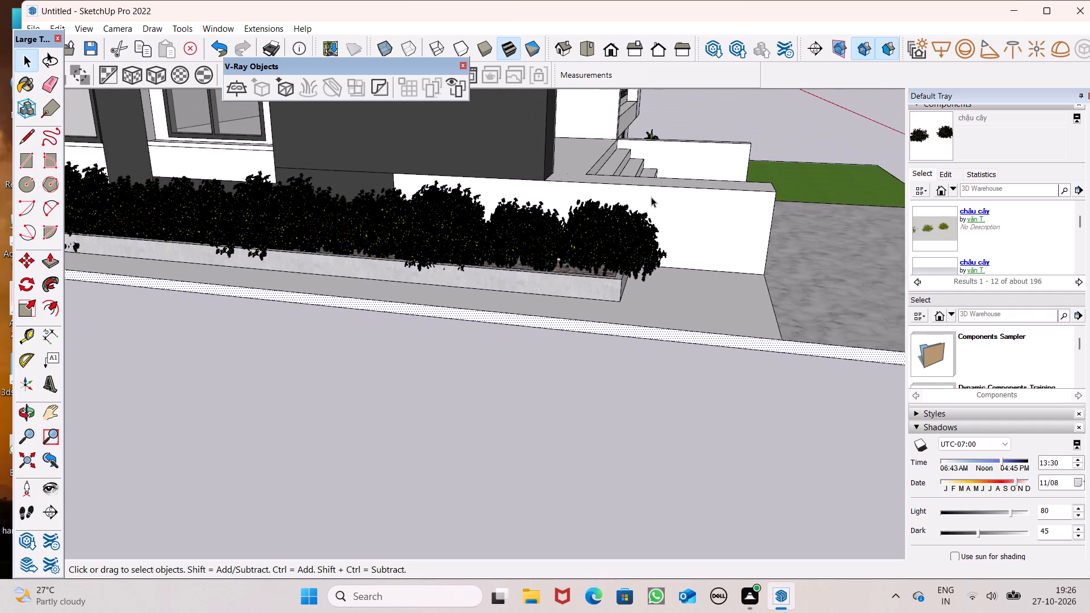
{"action": "middle_click_drag", "start_coordinate": [641, 237], "coordinate": [310, 316]}
{"action": "scroll", "coordinate": [294, 318], "scroll_direction": "up", "scroll_amount": 3}
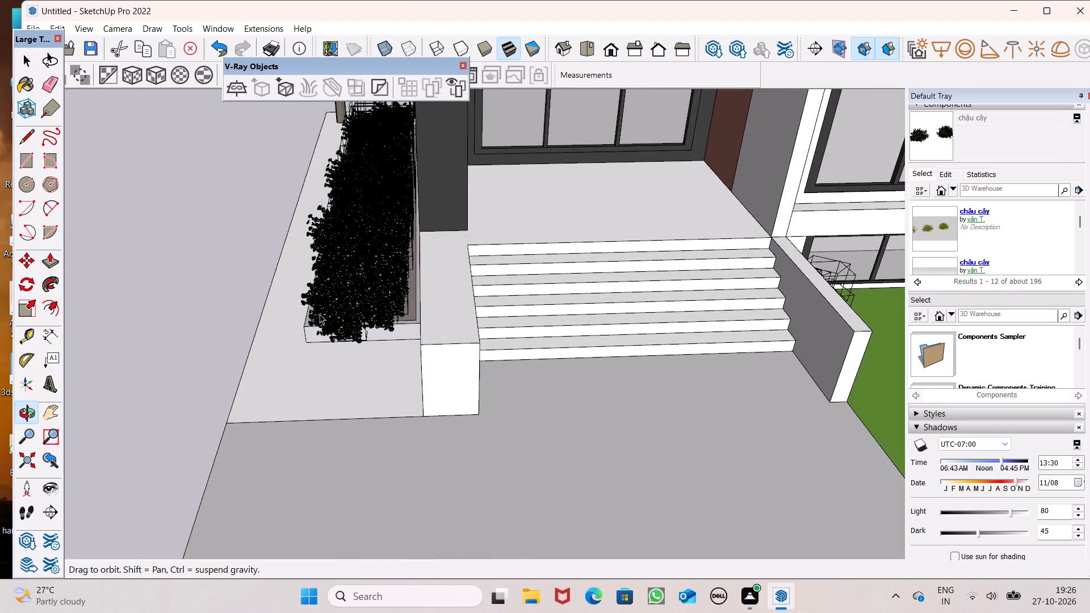
{"action": "scroll", "coordinate": [320, 314], "scroll_direction": "up", "scroll_amount": 5}
{"action": "scroll", "coordinate": [376, 373], "scroll_direction": "up", "scroll_amount": 8}
{"action": "middle_click_drag", "start_coordinate": [396, 370], "coordinate": [491, 282]}
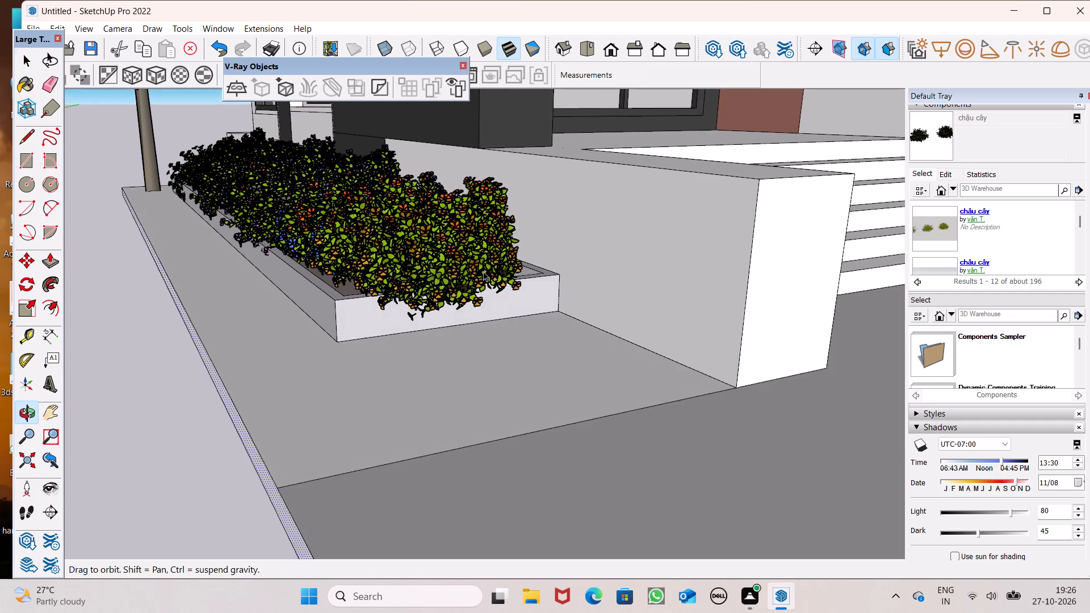
{"action": "scroll", "coordinate": [483, 271], "scroll_direction": "down", "scroll_amount": 20}
{"action": "scroll", "coordinate": [464, 258], "scroll_direction": "down", "scroll_amount": 6}
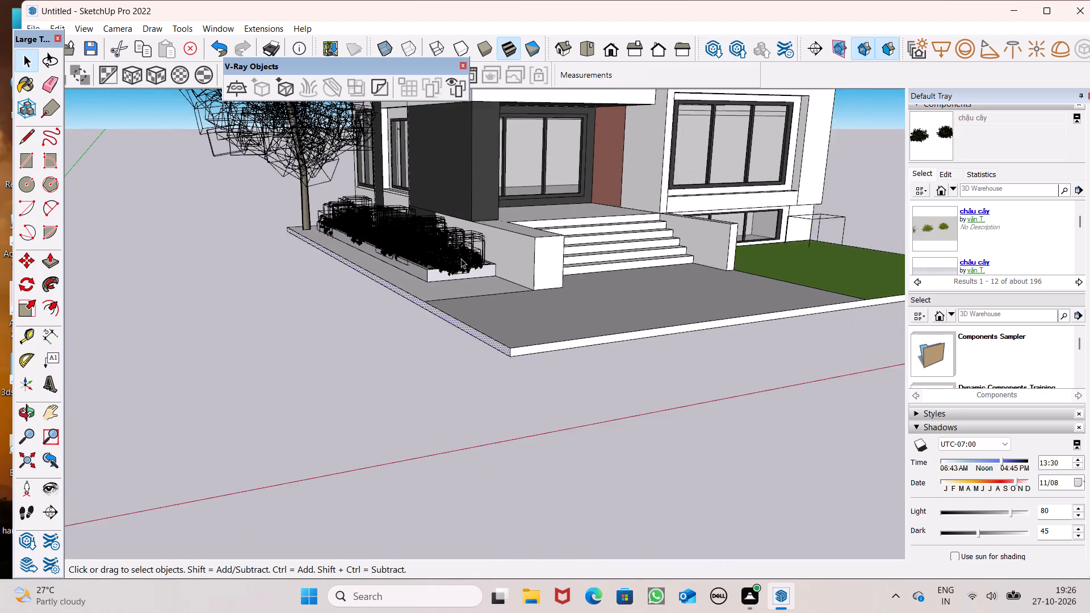
{"action": "scroll", "coordinate": [461, 258], "scroll_direction": "down", "scroll_amount": 4}
{"action": "middle_click_drag", "start_coordinate": [497, 299], "coordinate": [416, 296]}
{"action": "scroll", "coordinate": [403, 299], "scroll_direction": "down", "scroll_amount": 7}
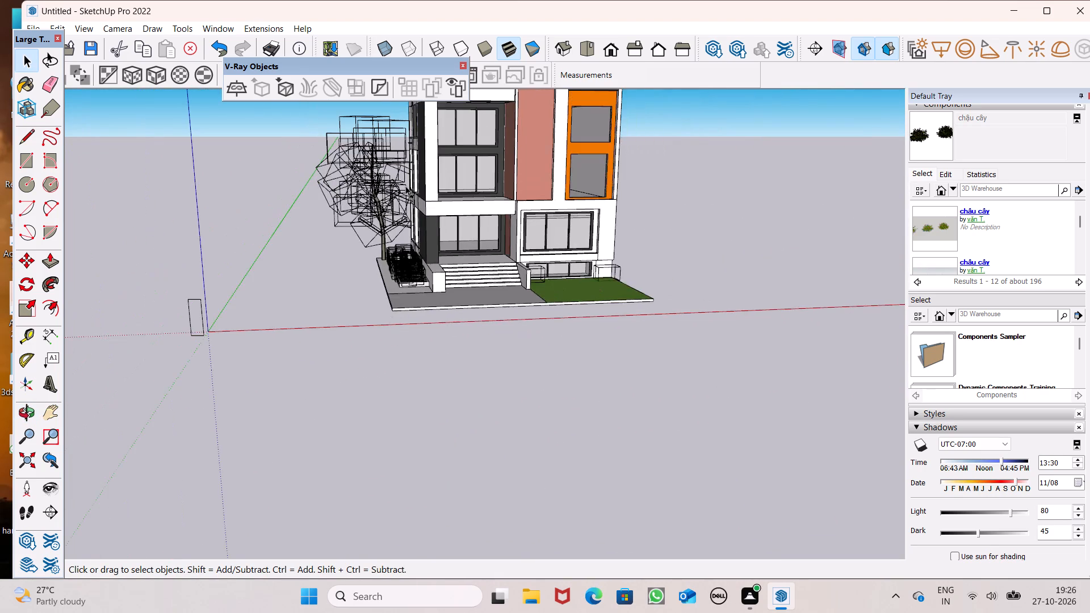
Examine the broadleaf tree's foliage and branches up close beside the building.
{"action": "scroll", "coordinate": [405, 186], "scroll_direction": "up", "scroll_amount": 7}
{"action": "scroll", "coordinate": [304, 207], "scroll_direction": "up", "scroll_amount": 5}
{"action": "scroll", "coordinate": [333, 212], "scroll_direction": "up", "scroll_amount": 18}
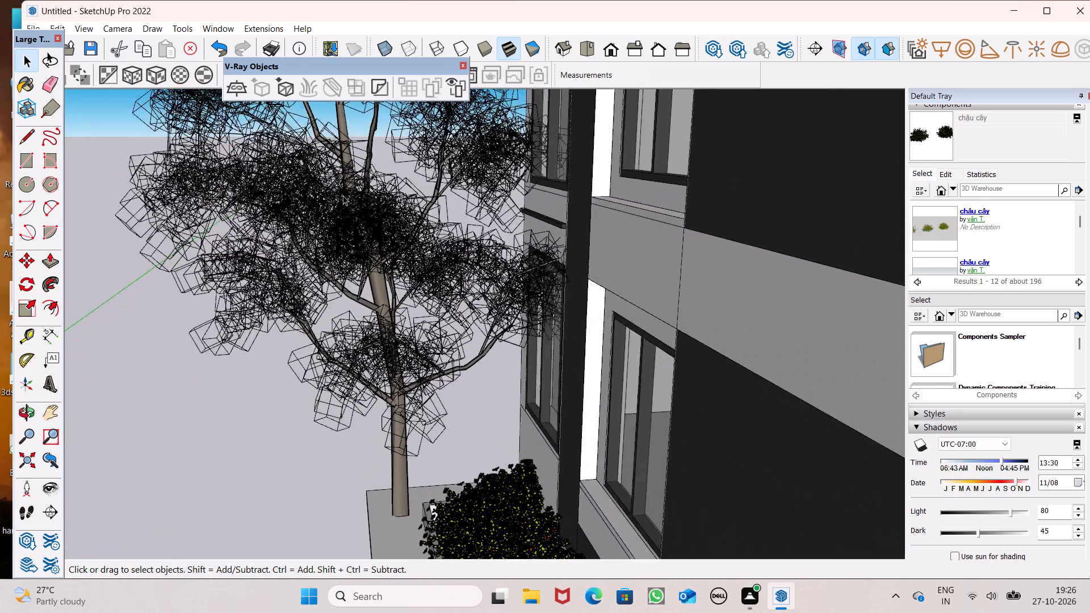
{"action": "scroll", "coordinate": [343, 196], "scroll_direction": "up", "scroll_amount": 8}
{"action": "middle_click", "coordinate": [343, 196]}
{"action": "scroll", "coordinate": [343, 196], "scroll_direction": "up", "scroll_amount": 1}
{"action": "scroll", "coordinate": [343, 195], "scroll_direction": "down", "scroll_amount": 1}
{"action": "scroll", "coordinate": [343, 195], "scroll_direction": "up", "scroll_amount": 16}
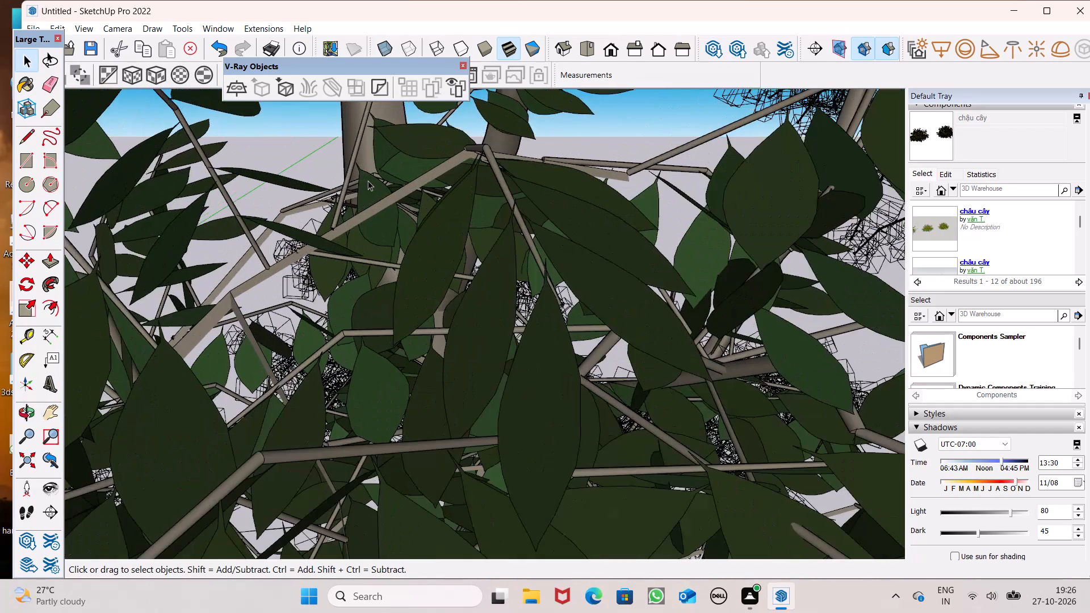
{"action": "scroll", "coordinate": [368, 180], "scroll_direction": "down", "scroll_amount": 5}
{"action": "scroll", "coordinate": [419, 245], "scroll_direction": "up", "scroll_amount": 8}
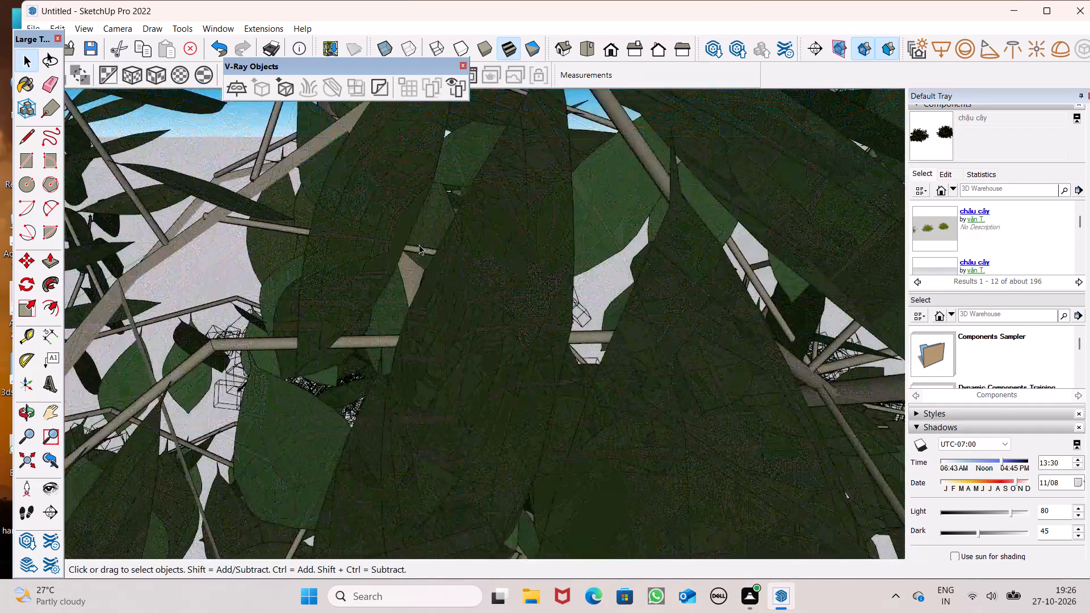
{"action": "scroll", "coordinate": [425, 194], "scroll_direction": "up", "scroll_amount": 17}
{"action": "scroll", "coordinate": [425, 192], "scroll_direction": "up", "scroll_amount": 10}
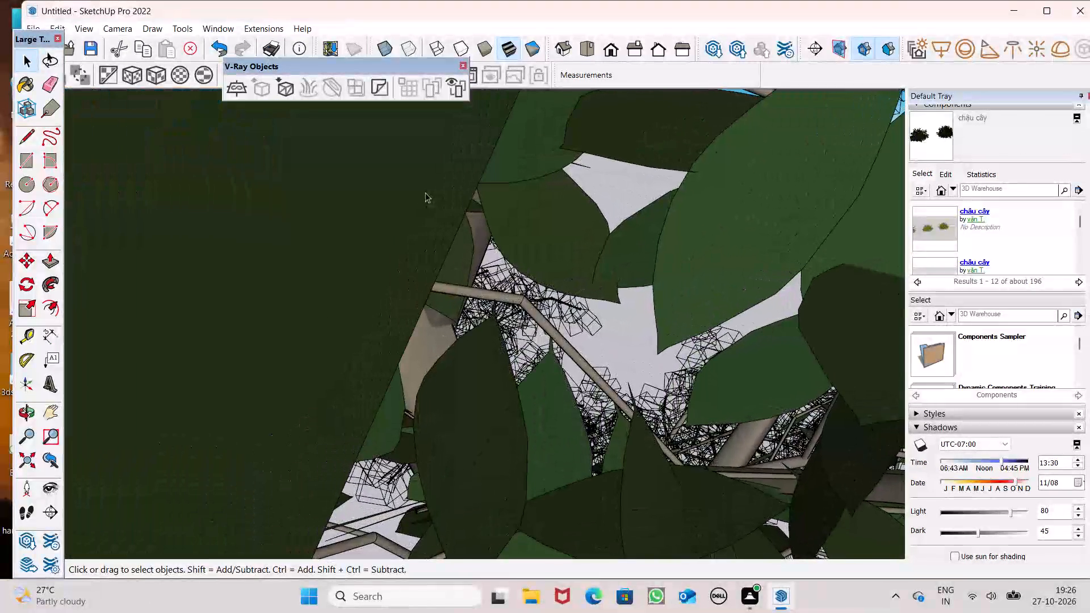
{"action": "scroll", "coordinate": [438, 263], "scroll_direction": "down", "scroll_amount": 8}
{"action": "scroll", "coordinate": [510, 282], "scroll_direction": "down", "scroll_amount": 14}
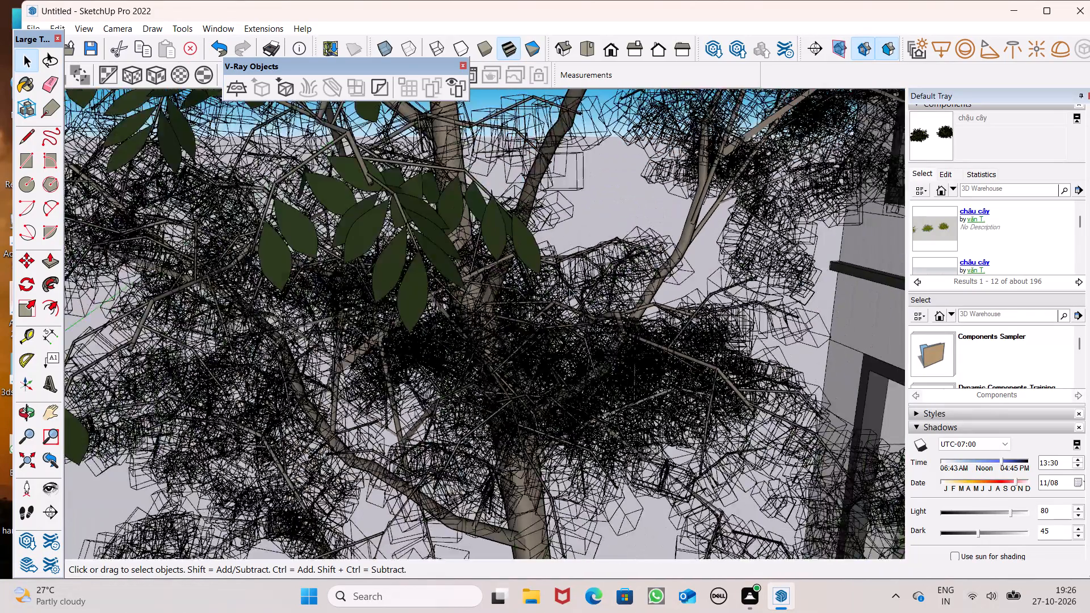
{"action": "scroll", "coordinate": [611, 252], "scroll_direction": "up", "scroll_amount": 1}
{"action": "left_click_drag", "start_coordinate": [612, 38], "coordinate": [604, 41]}
{"action": "scroll", "coordinate": [603, 216], "scroll_direction": "down", "scroll_amount": 9}
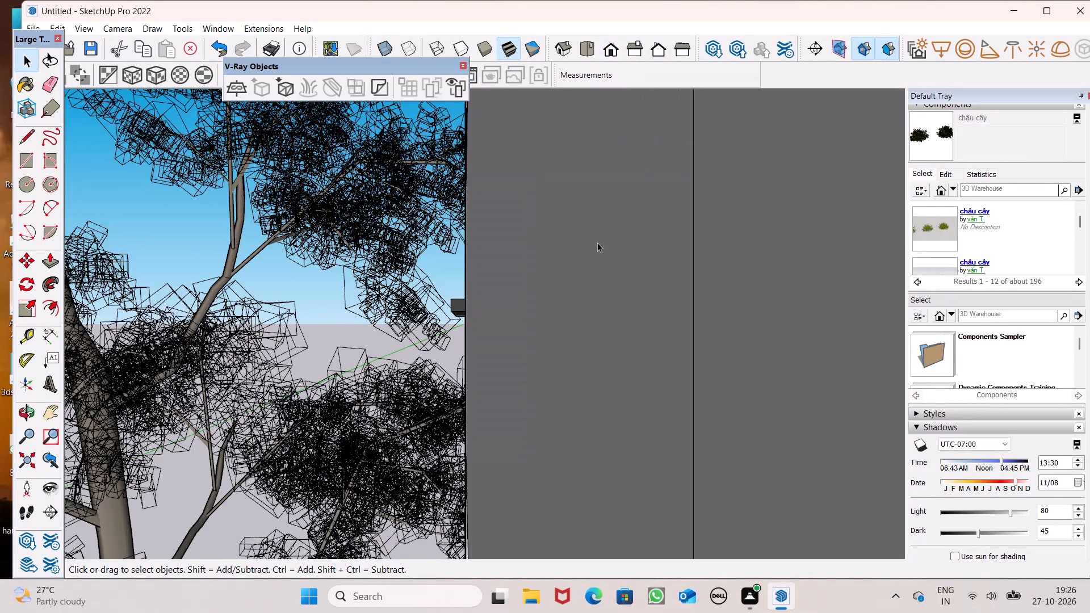
{"action": "scroll", "coordinate": [597, 242], "scroll_direction": "down", "scroll_amount": 19}
{"action": "scroll", "coordinate": [573, 222], "scroll_direction": "down", "scroll_amount": 18}
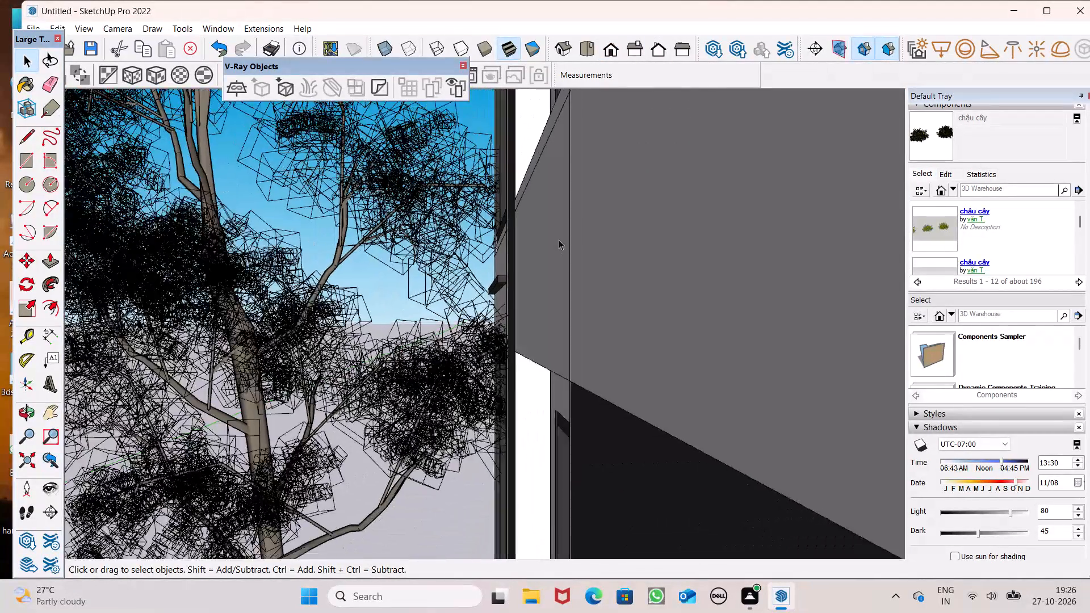
{"action": "scroll", "coordinate": [559, 240], "scroll_direction": "down", "scroll_amount": 20}
{"action": "scroll", "coordinate": [559, 240], "scroll_direction": "down", "scroll_amount": 11}
{"action": "scroll", "coordinate": [454, 245], "scroll_direction": "down", "scroll_amount": 13}
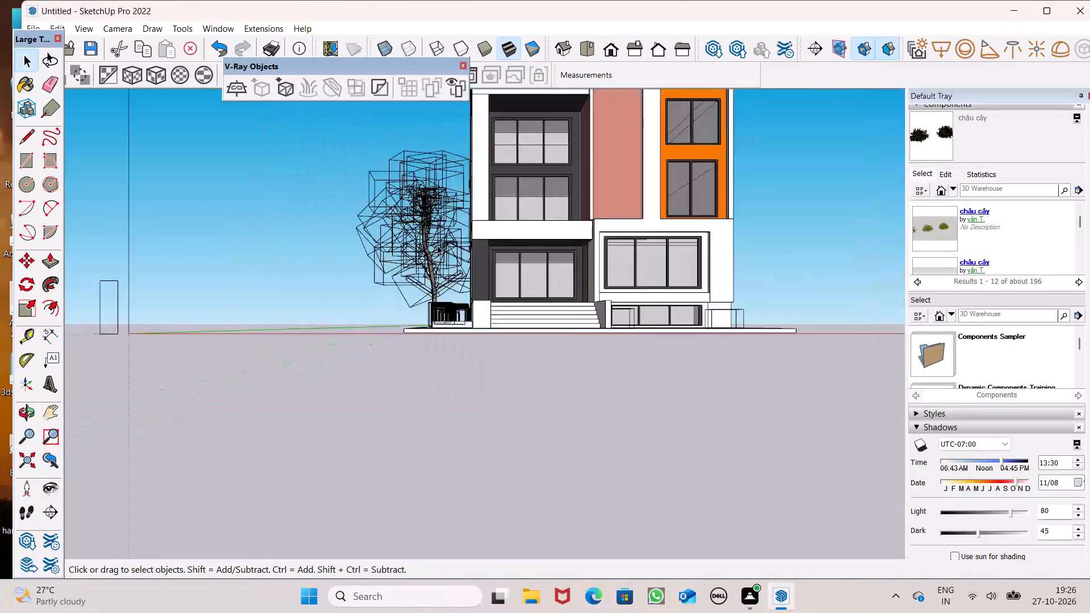
{"action": "scroll", "coordinate": [437, 245], "scroll_direction": "down", "scroll_amount": 12}
Examine the brick wall panel between the front windows up close.
{"action": "middle_click_drag", "start_coordinate": [454, 299], "coordinate": [471, 409]}
{"action": "scroll", "coordinate": [483, 305], "scroll_direction": "up", "scroll_amount": 7}
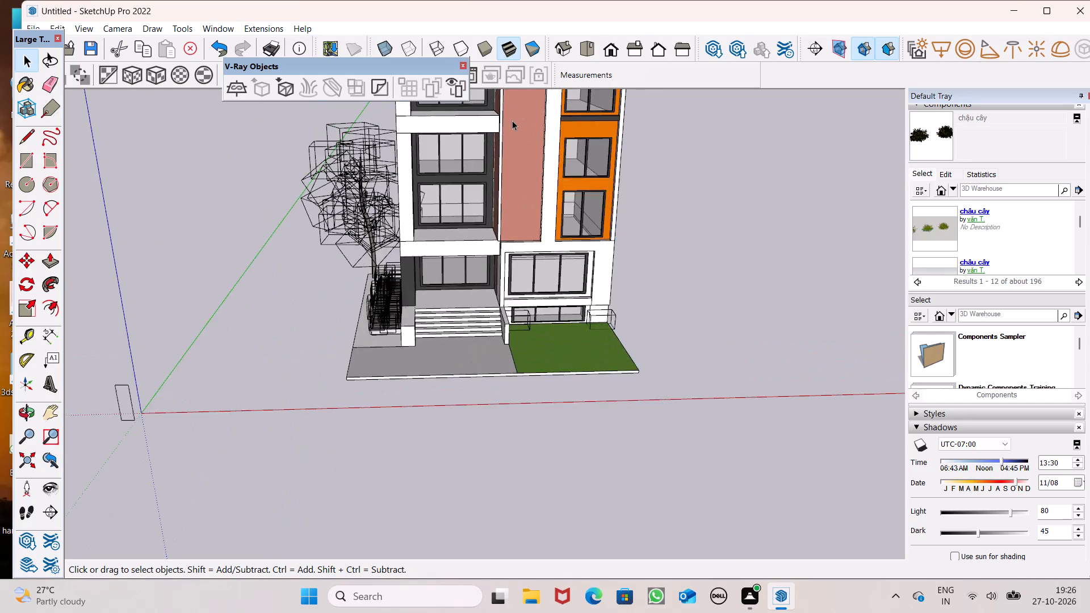
{"action": "scroll", "coordinate": [512, 120], "scroll_direction": "up", "scroll_amount": 17}
{"action": "scroll", "coordinate": [567, 258], "scroll_direction": "up", "scroll_amount": 9}
{"action": "scroll", "coordinate": [568, 252], "scroll_direction": "down", "scroll_amount": 7}
{"action": "middle_click_drag", "start_coordinate": [571, 263], "coordinate": [716, 261]}
{"action": "scroll", "coordinate": [665, 321], "scroll_direction": "up", "scroll_amount": 4}
{"action": "scroll", "coordinate": [634, 296], "scroll_direction": "down", "scroll_amount": 3}
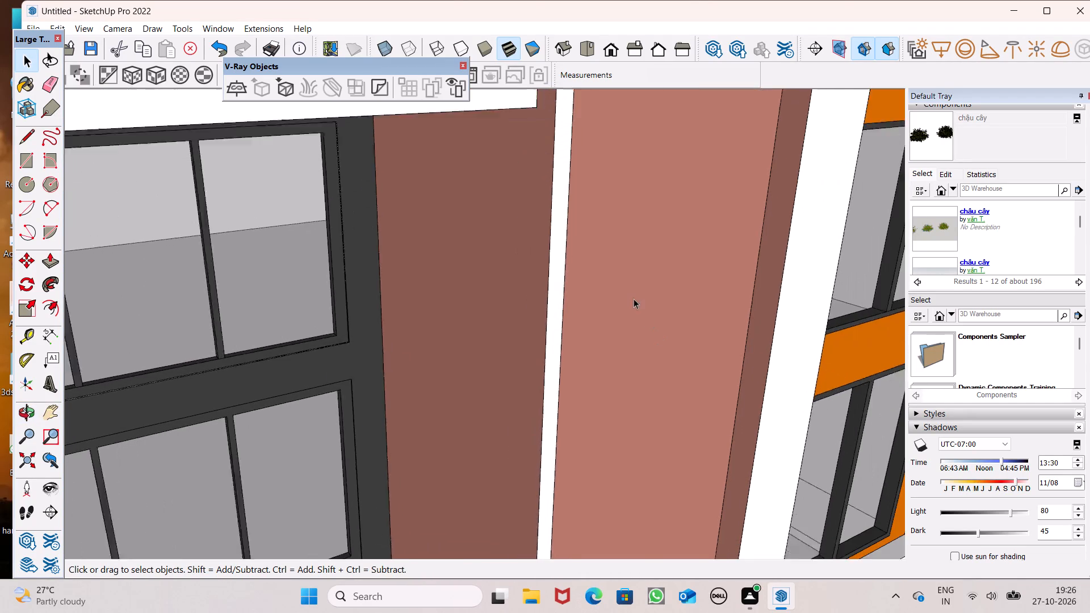
{"action": "scroll", "coordinate": [634, 299], "scroll_direction": "down", "scroll_amount": 7}
{"action": "middle_click_drag", "start_coordinate": [657, 342], "coordinate": [581, 325]}
{"action": "scroll", "coordinate": [582, 325], "scroll_direction": "up", "scroll_amount": 7}
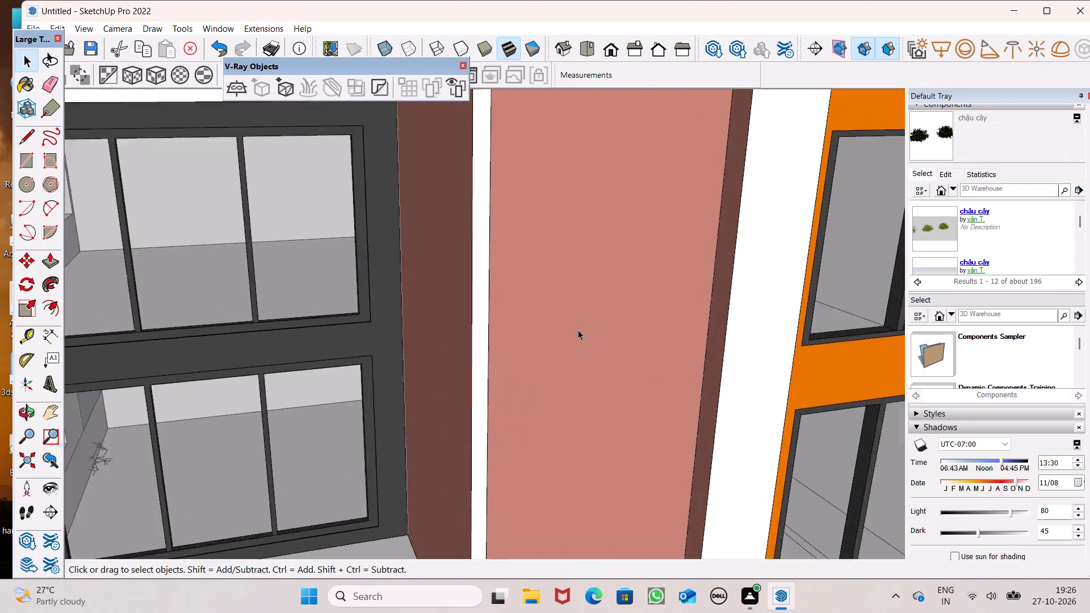
{"action": "scroll", "coordinate": [578, 330], "scroll_direction": "up", "scroll_amount": 18}
{"action": "scroll", "coordinate": [583, 341], "scroll_direction": "down", "scroll_amount": 10}
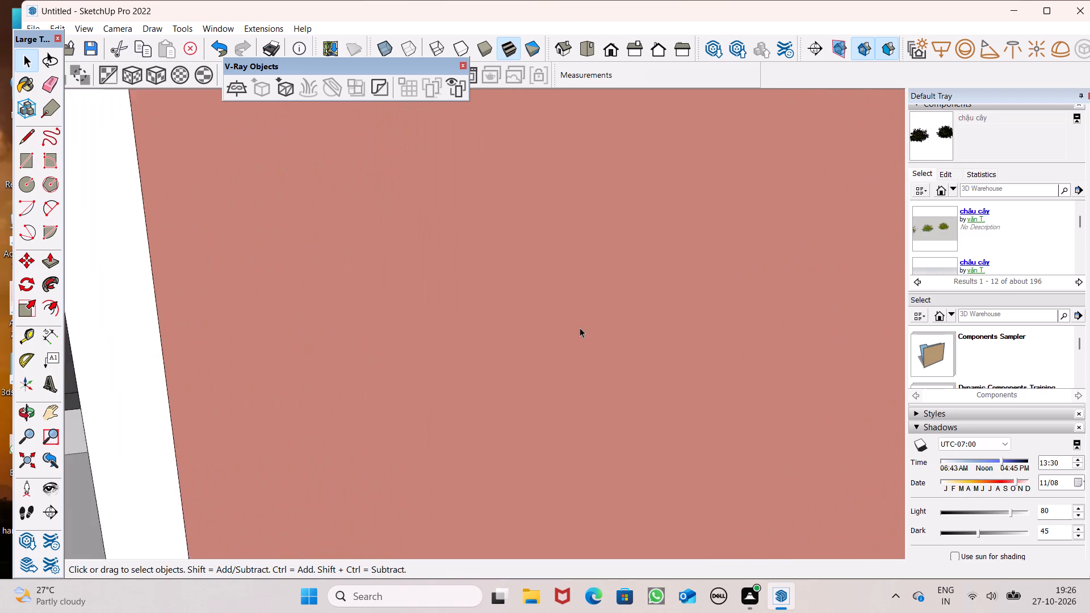
{"action": "scroll", "coordinate": [580, 328], "scroll_direction": "down", "scroll_amount": 20}
{"action": "scroll", "coordinate": [580, 328], "scroll_direction": "down", "scroll_amount": 3}
{"action": "scroll", "coordinate": [594, 376], "scroll_direction": "down", "scroll_amount": 7}
Review the whole building with its landscaping in perspective from the front corner on the tree side.
{"action": "middle_click_drag", "start_coordinate": [594, 377], "coordinate": [711, 326]}
{"action": "middle_click_drag", "start_coordinate": [711, 326], "coordinate": [757, 299]}
{"action": "middle_click", "coordinate": [775, 288]}
{"action": "middle_click_drag", "start_coordinate": [775, 288], "coordinate": [731, 317]}
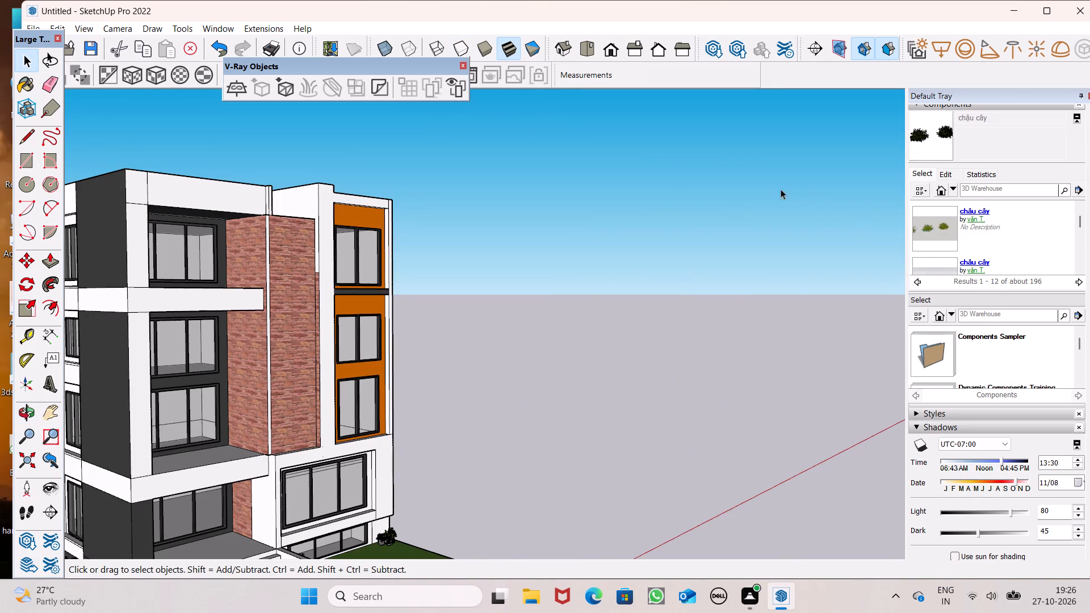
{"action": "scroll", "coordinate": [690, 257], "scroll_direction": "down", "scroll_amount": 5}
{"action": "middle_click_drag", "start_coordinate": [654, 423], "coordinate": [606, 434]}
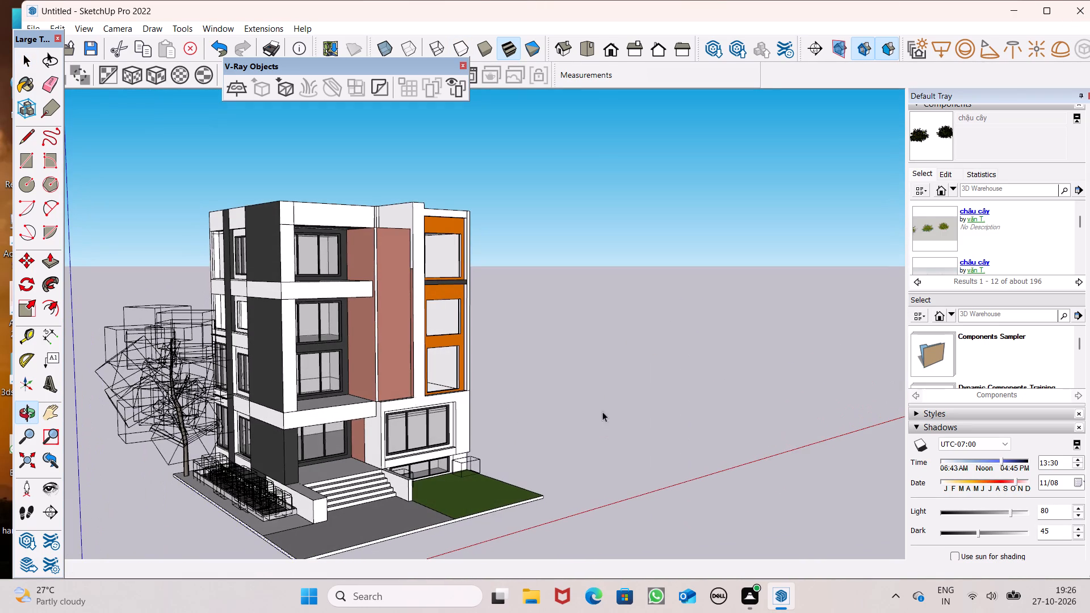
{"action": "scroll", "coordinate": [612, 379], "scroll_direction": "down", "scroll_amount": 1}
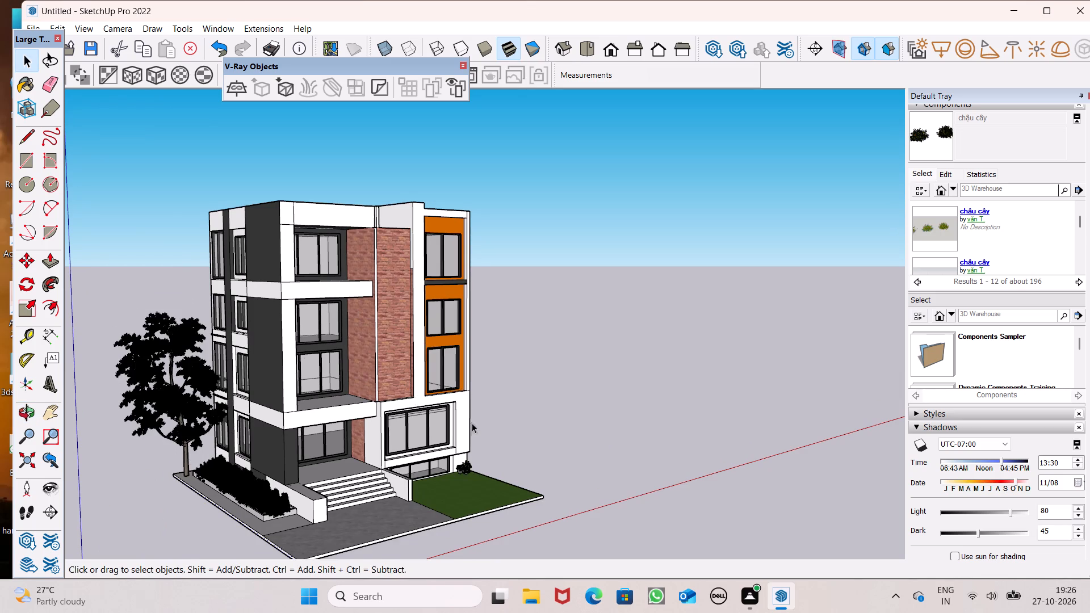
{"action": "scroll", "coordinate": [586, 397], "scroll_direction": "down", "scroll_amount": 2}
{"action": "scroll", "coordinate": [440, 499], "scroll_direction": "up", "scroll_amount": 6}
{"action": "scroll", "coordinate": [609, 412], "scroll_direction": "down", "scroll_amount": 2}
{"action": "middle_click_drag", "start_coordinate": [627, 425], "coordinate": [607, 399]}
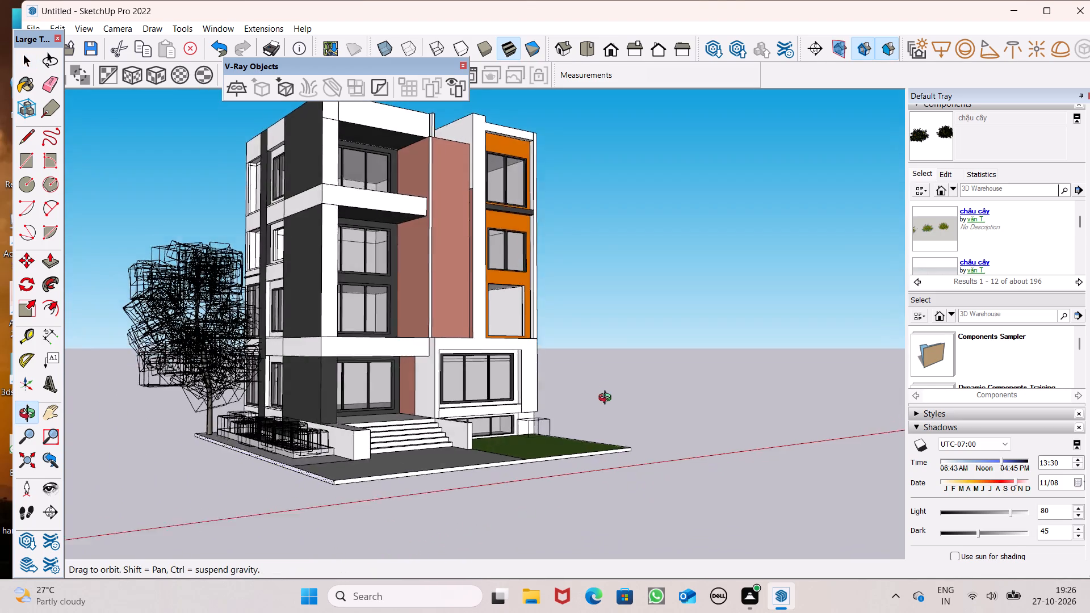
{"action": "middle_click_drag", "start_coordinate": [607, 399], "coordinate": [605, 428]}
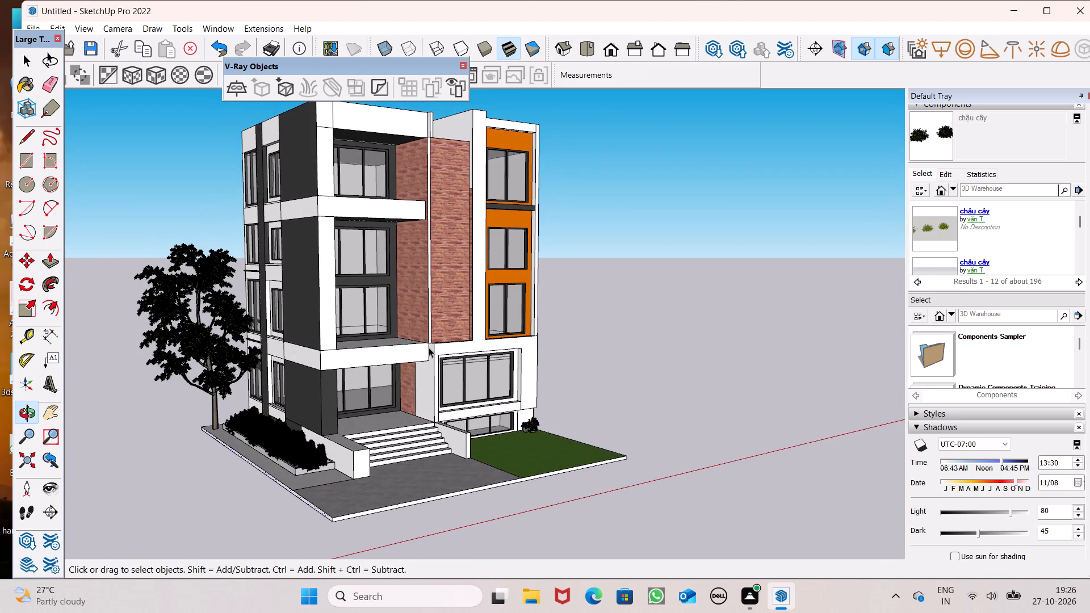
{"action": "scroll", "coordinate": [422, 262], "scroll_direction": "down", "scroll_amount": 2}
{"action": "scroll", "coordinate": [388, 146], "scroll_direction": "up", "scroll_amount": 2}
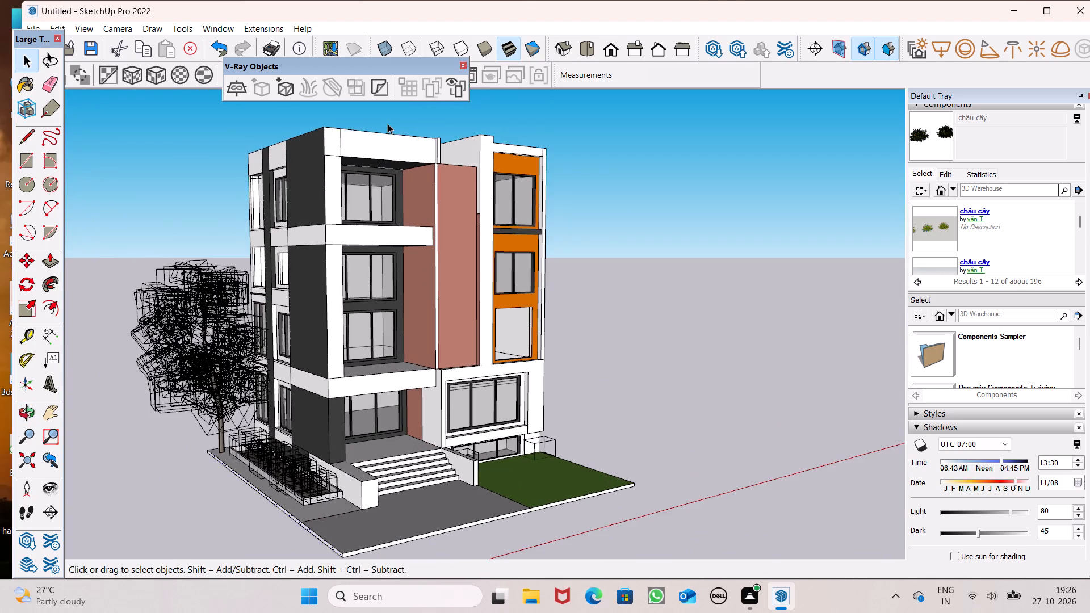
{"action": "scroll", "coordinate": [388, 124], "scroll_direction": "up", "scroll_amount": 2}
{"action": "scroll", "coordinate": [388, 123], "scroll_direction": "down", "scroll_amount": 2}
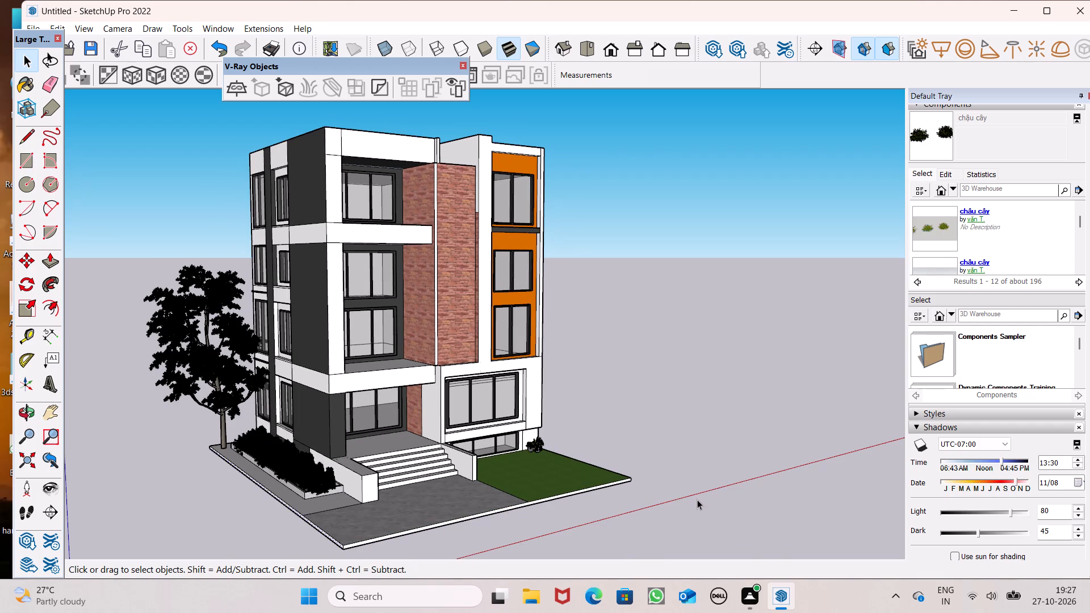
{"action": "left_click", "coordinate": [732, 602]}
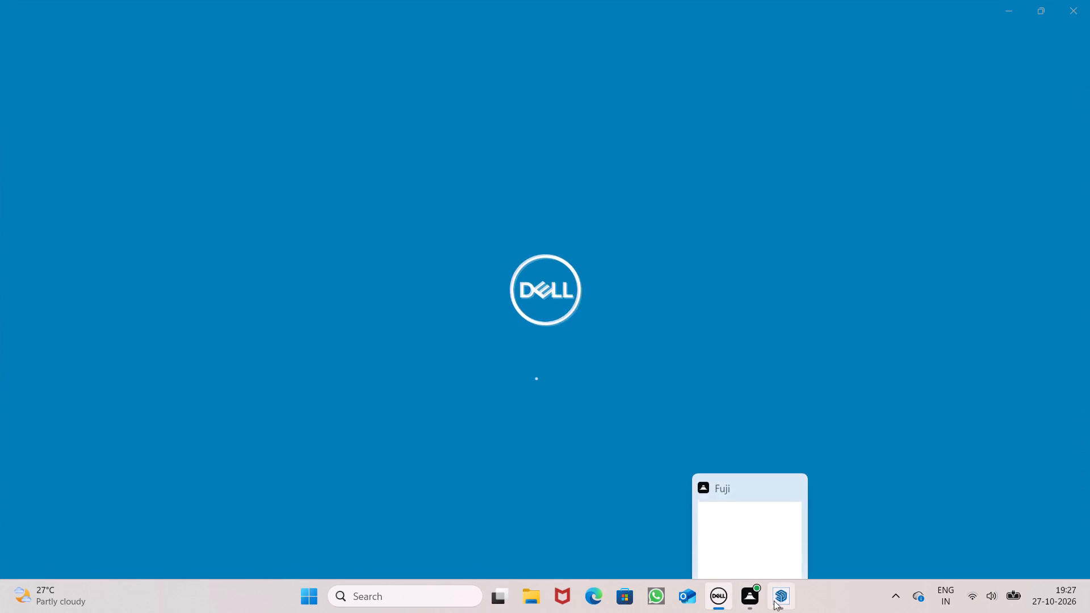
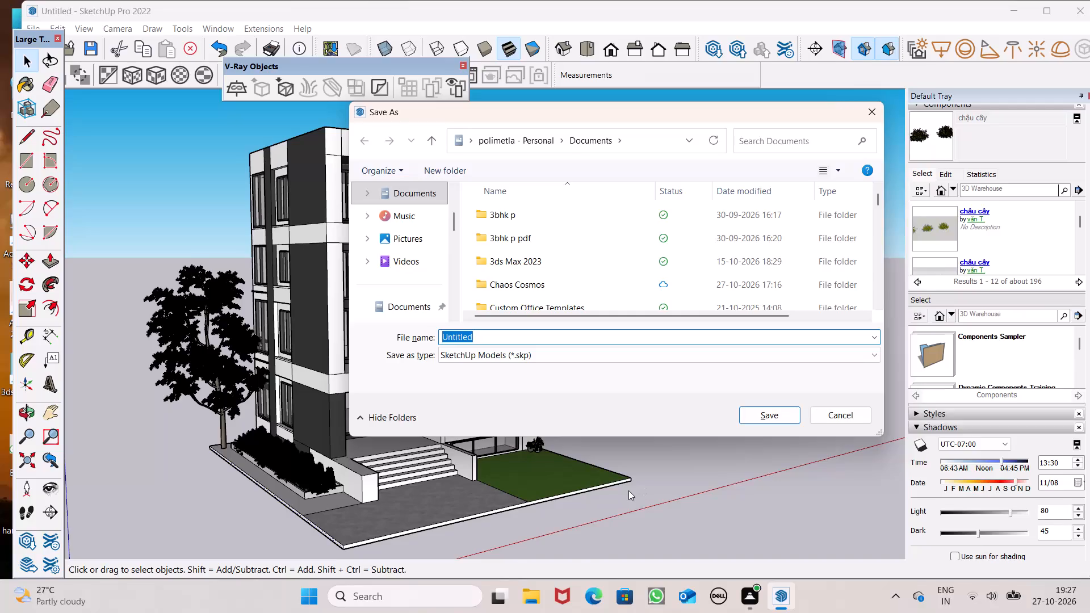
Save the model in Documents as a SketchUp file named "modern apartment elevation".
{"action": "type", "text": "modern apart"}
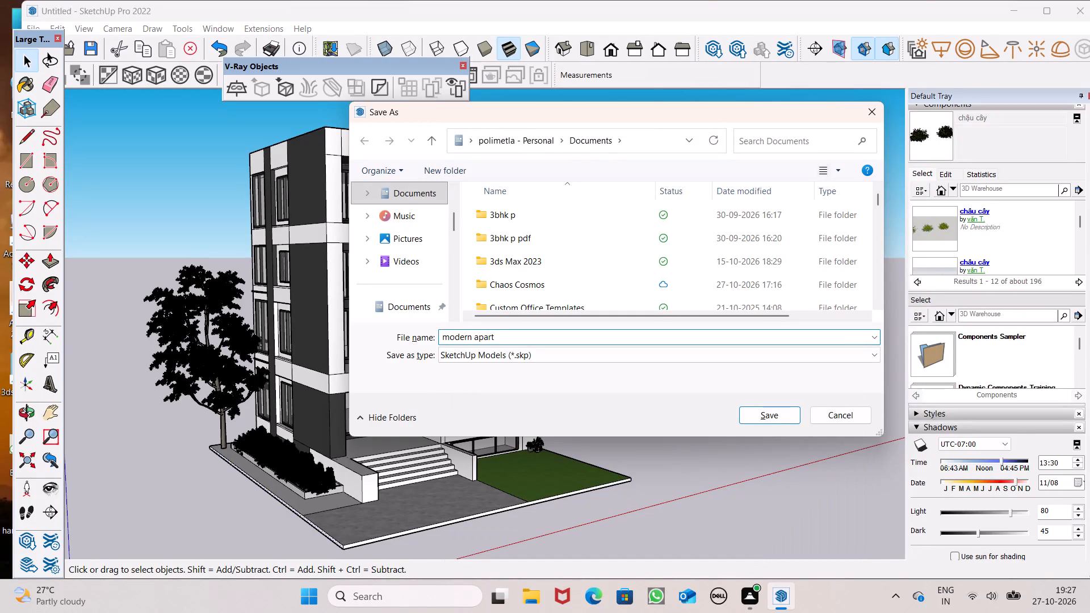
{"action": "type", "text": "ment"}
{"action": "key", "text": "space"}
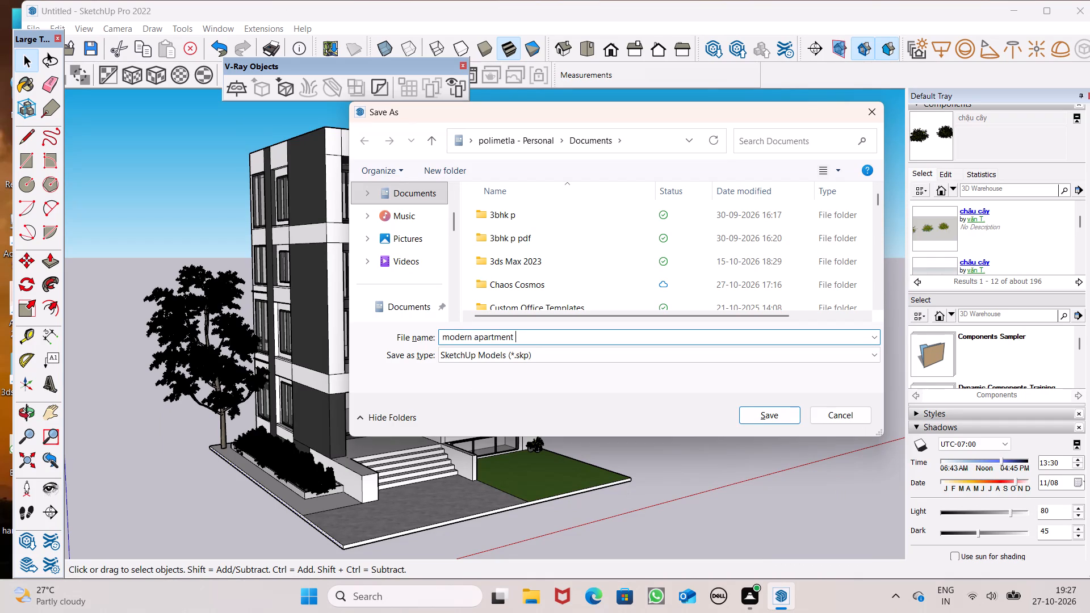
{"action": "type", "text": "elevation"}
{"action": "key", "text": "Return"}
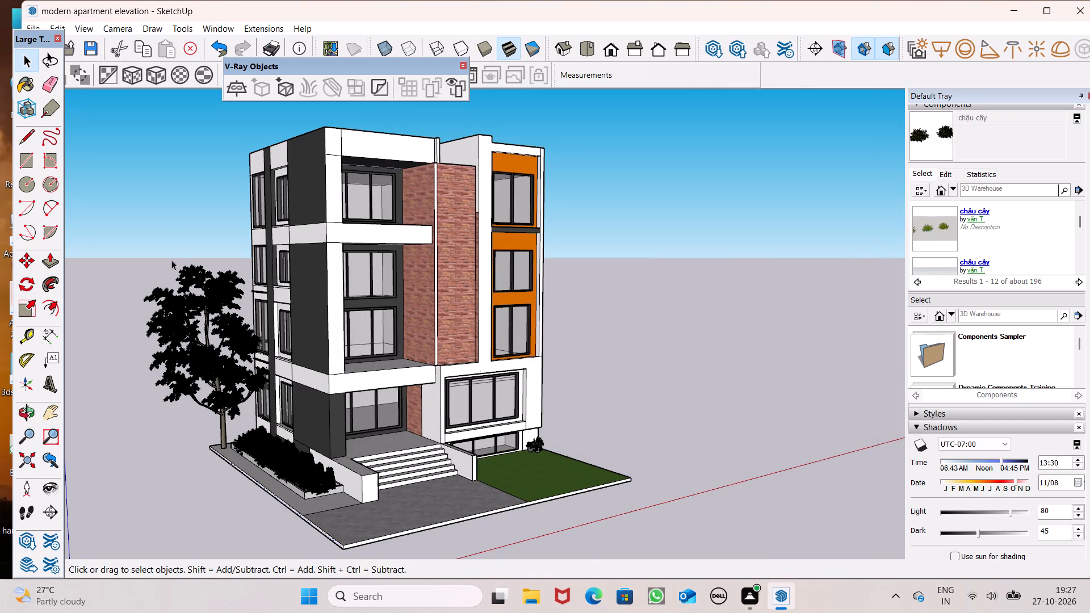
Export the current perspective view as a 2D JPEG image named "modern apartment elevation" in Documents.
{"action": "left_click", "coordinate": [38, 25]}
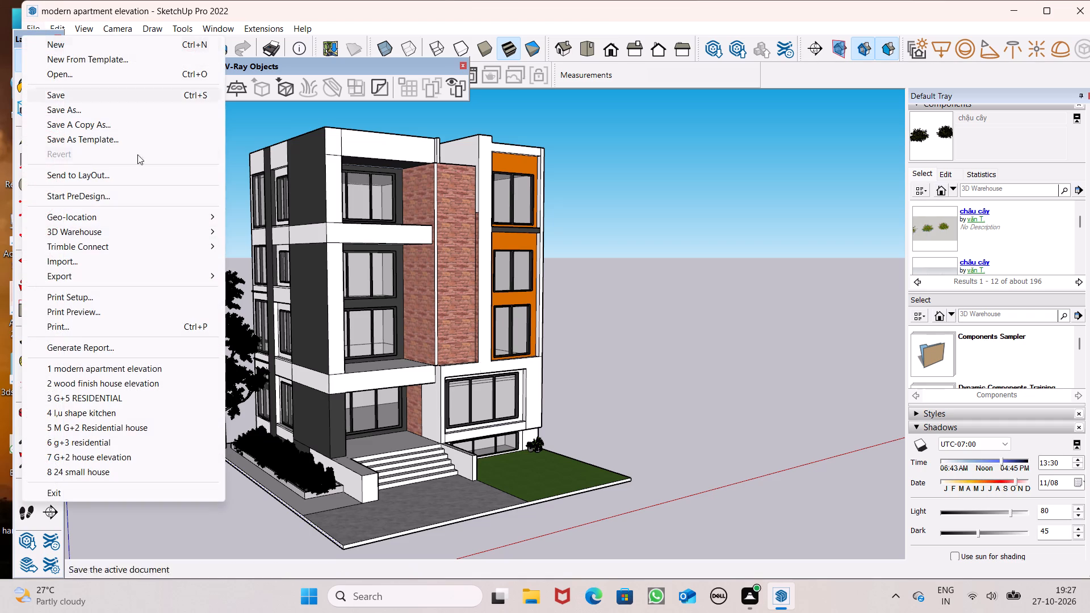
{"action": "left_click", "coordinate": [136, 282]}
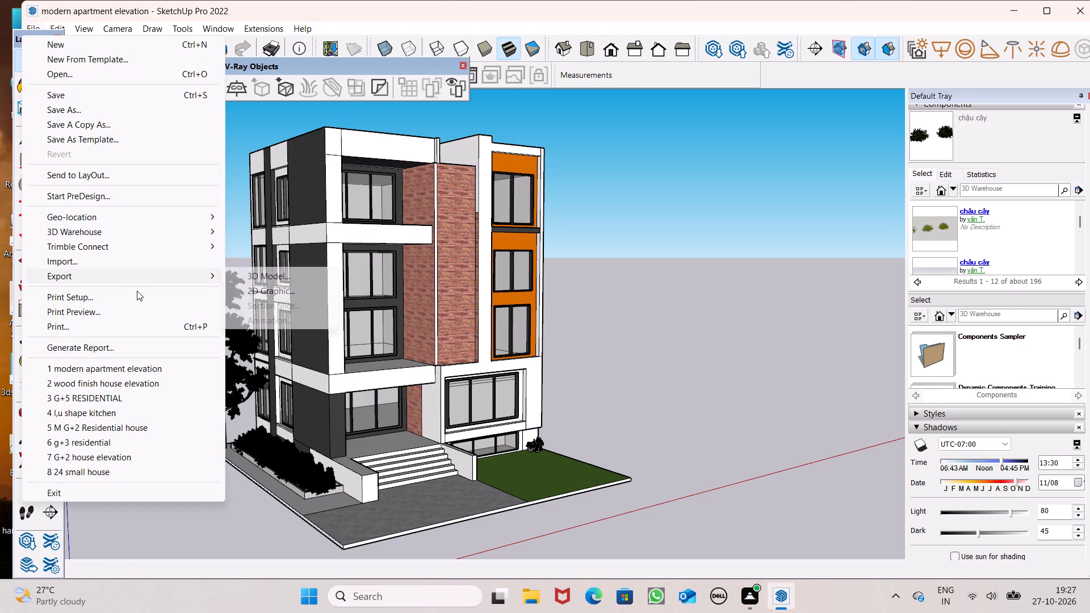
{"action": "left_click", "coordinate": [135, 278]}
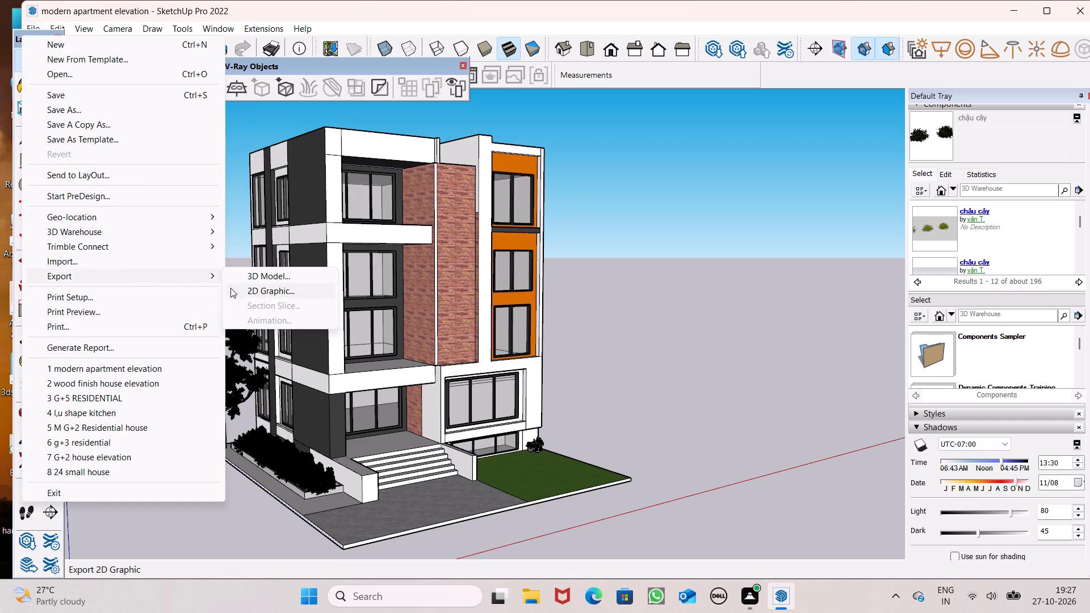
{"action": "left_click", "coordinate": [251, 293]}
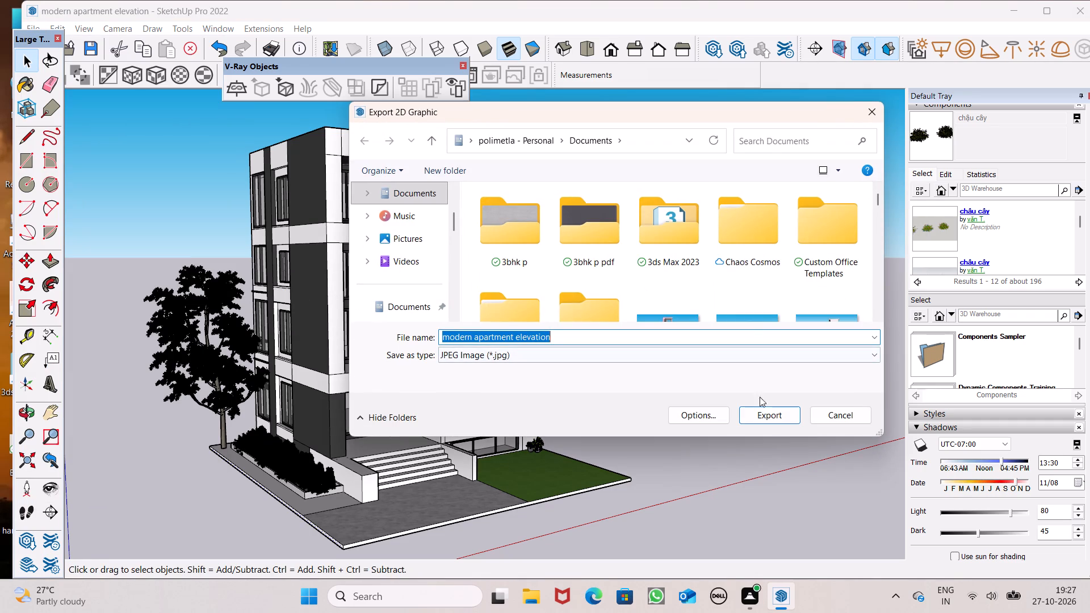
{"action": "left_click", "coordinate": [761, 419]}
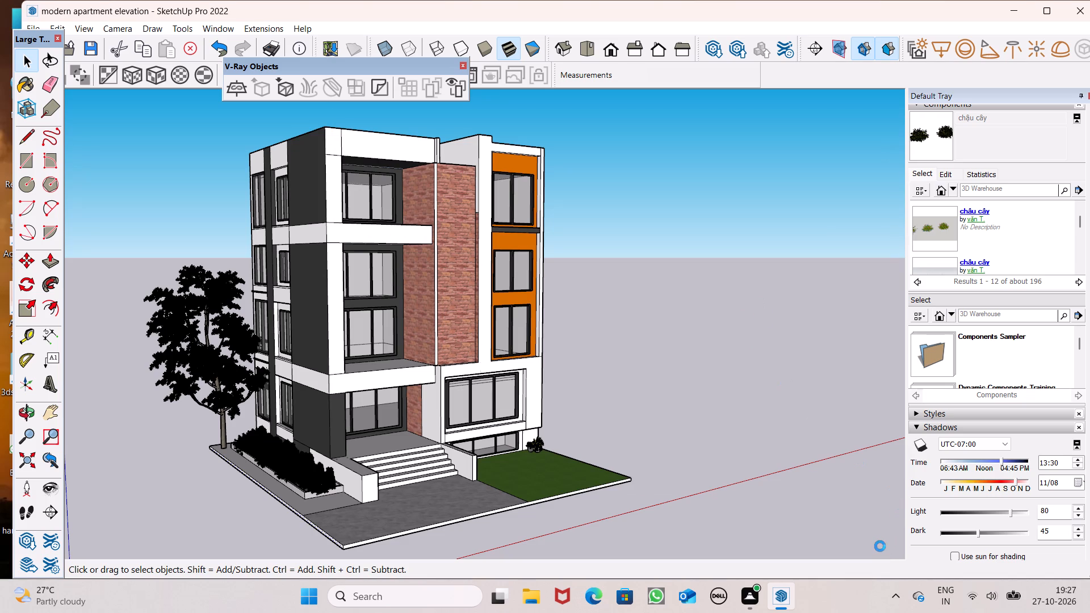